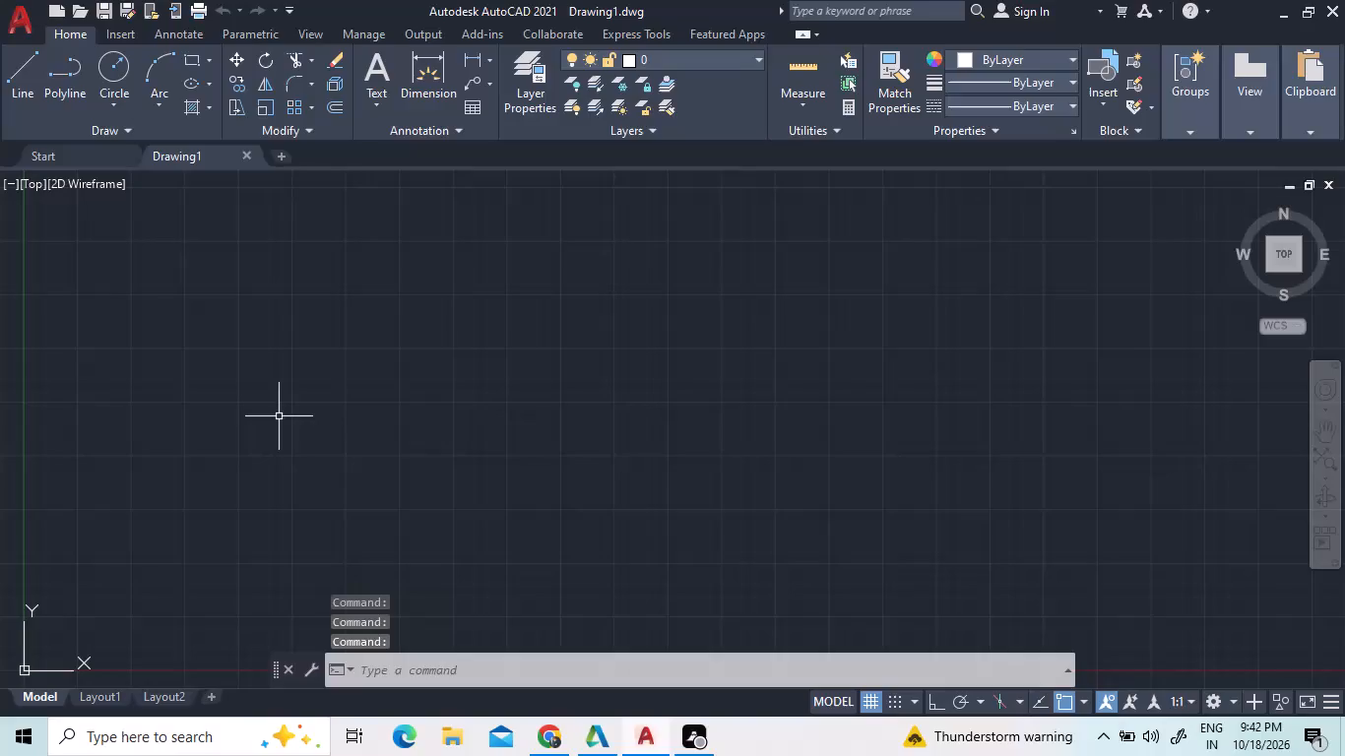
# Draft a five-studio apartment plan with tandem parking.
# Turn on command-history logging for the drawing with LOGFILEON.
pyautogui.write('ogf')
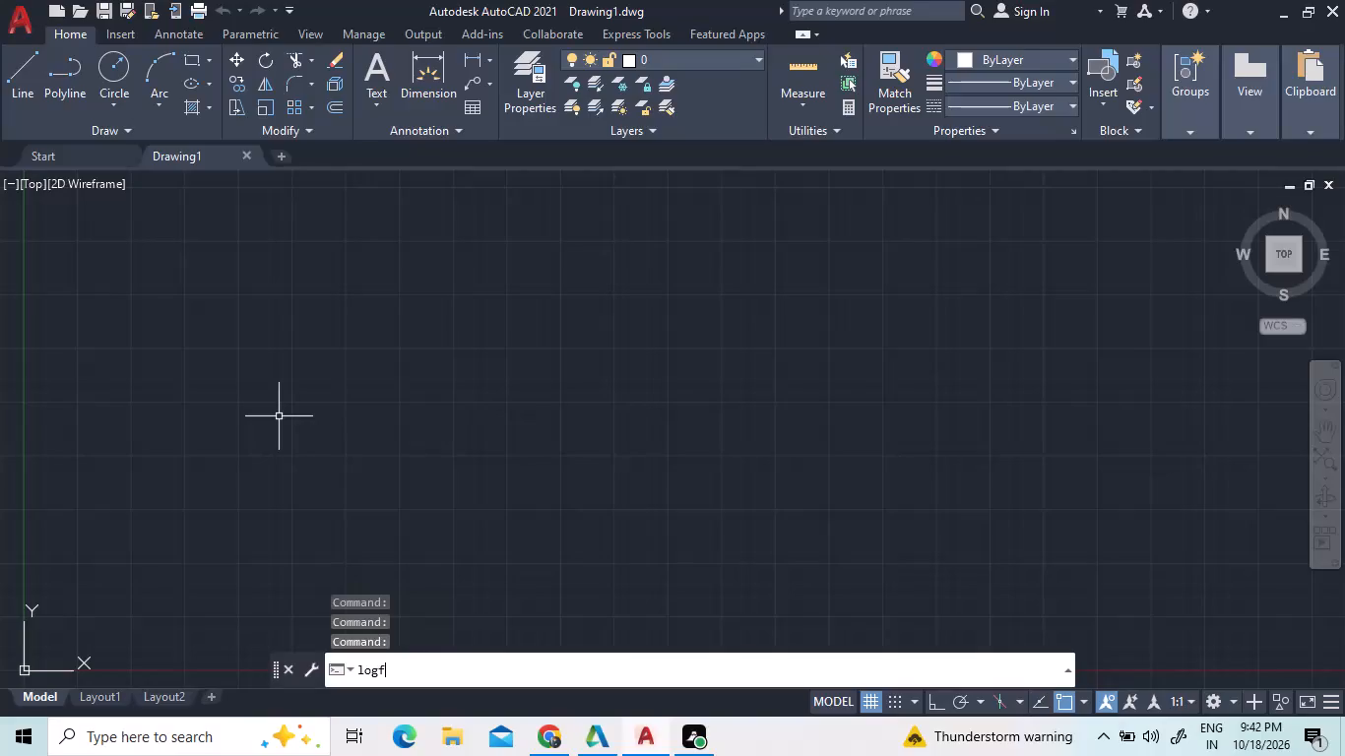
pyautogui.write('ile')
pyautogui.press('Return')
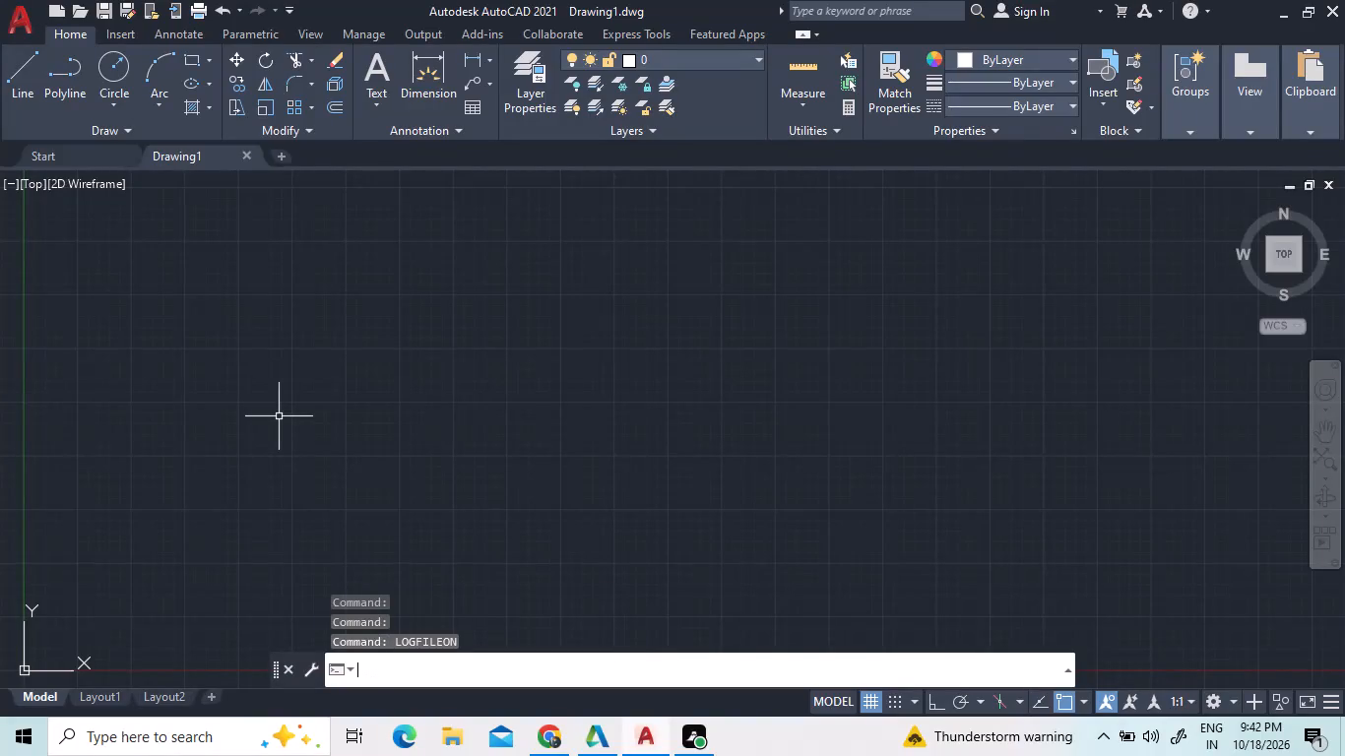
pyautogui.write('log')
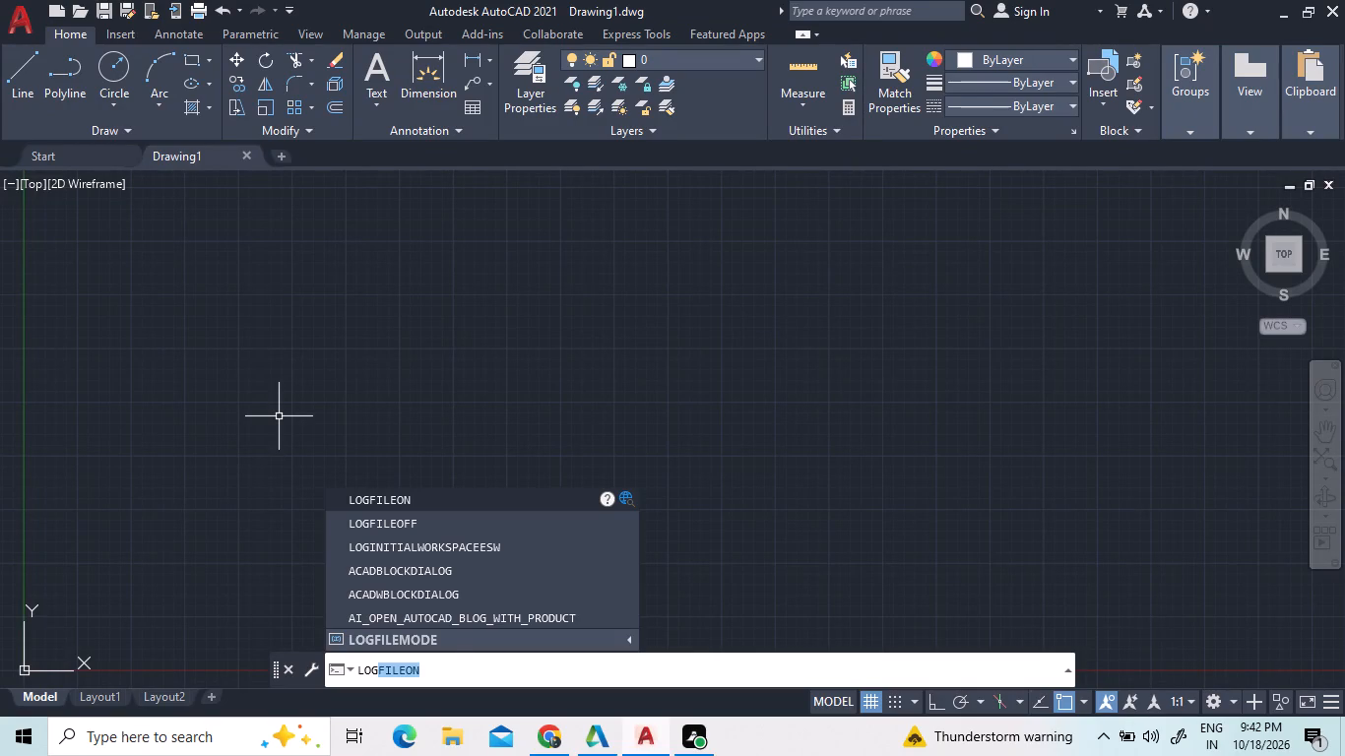
pyautogui.press('Return')
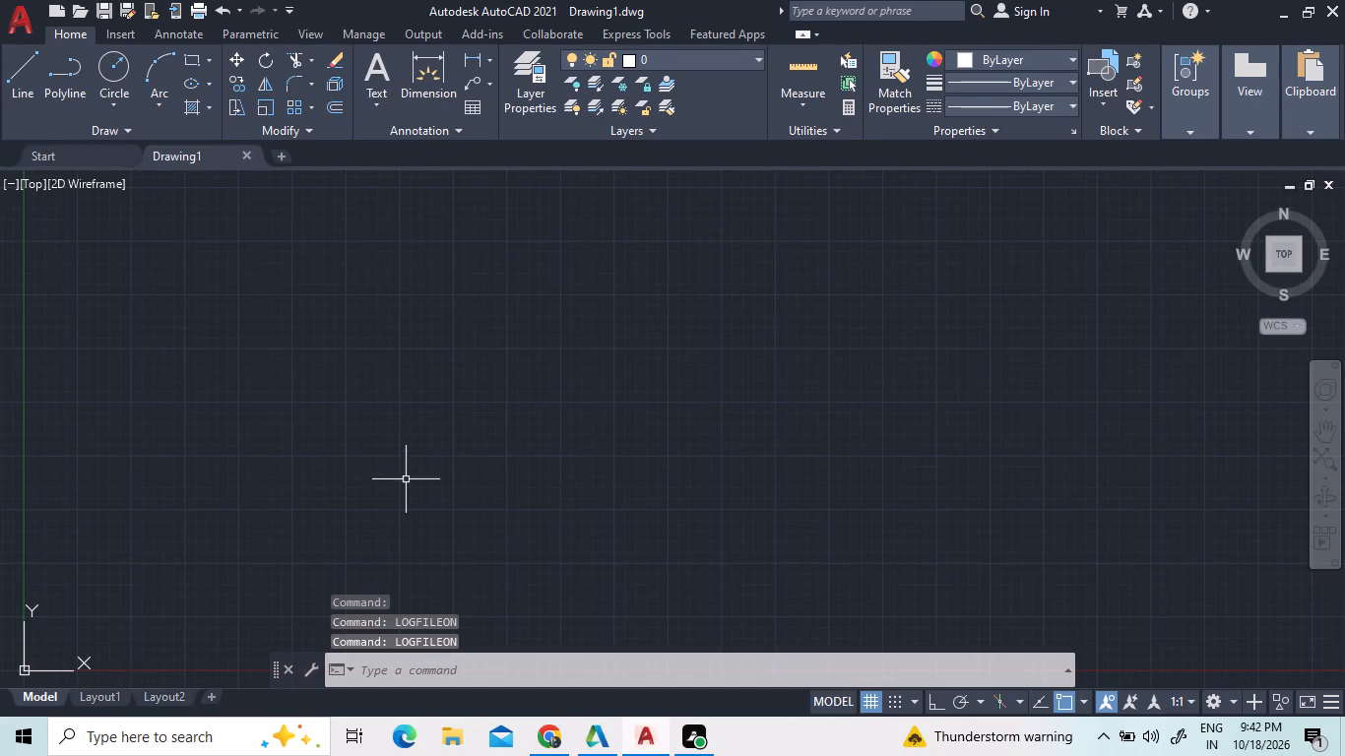
# Configure the drawing units with Engineering length type and a precision of 0'-0".
pyautogui.click(408, 675)
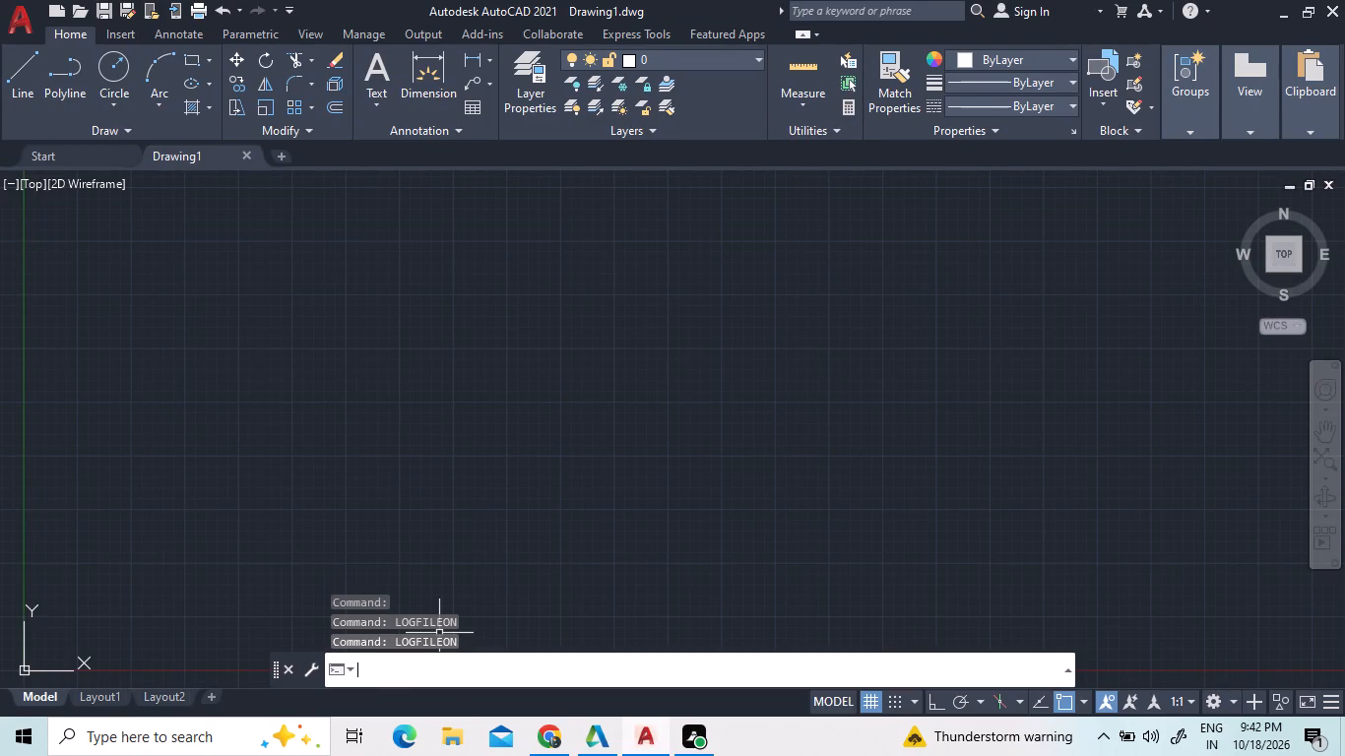
pyautogui.write('un')
pyautogui.write('its')
pyautogui.press('Return')
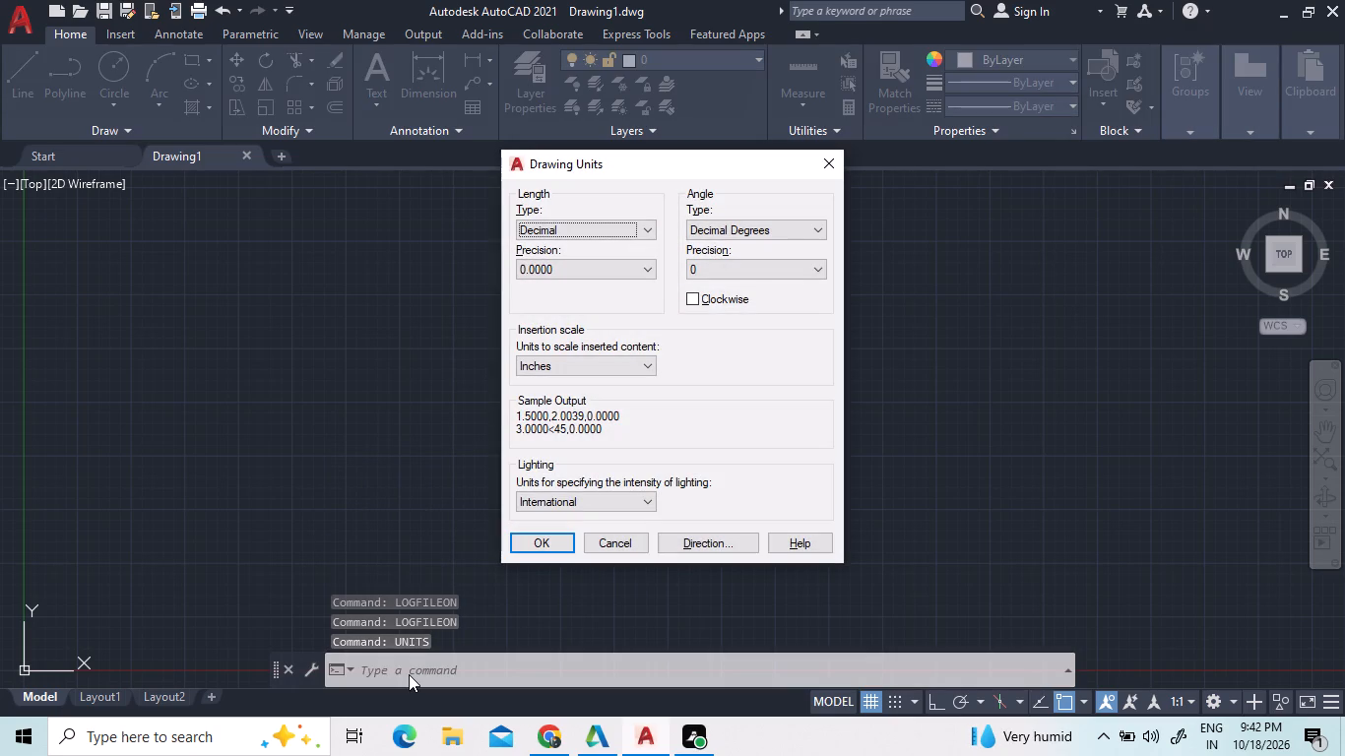
pyautogui.click(632, 230)
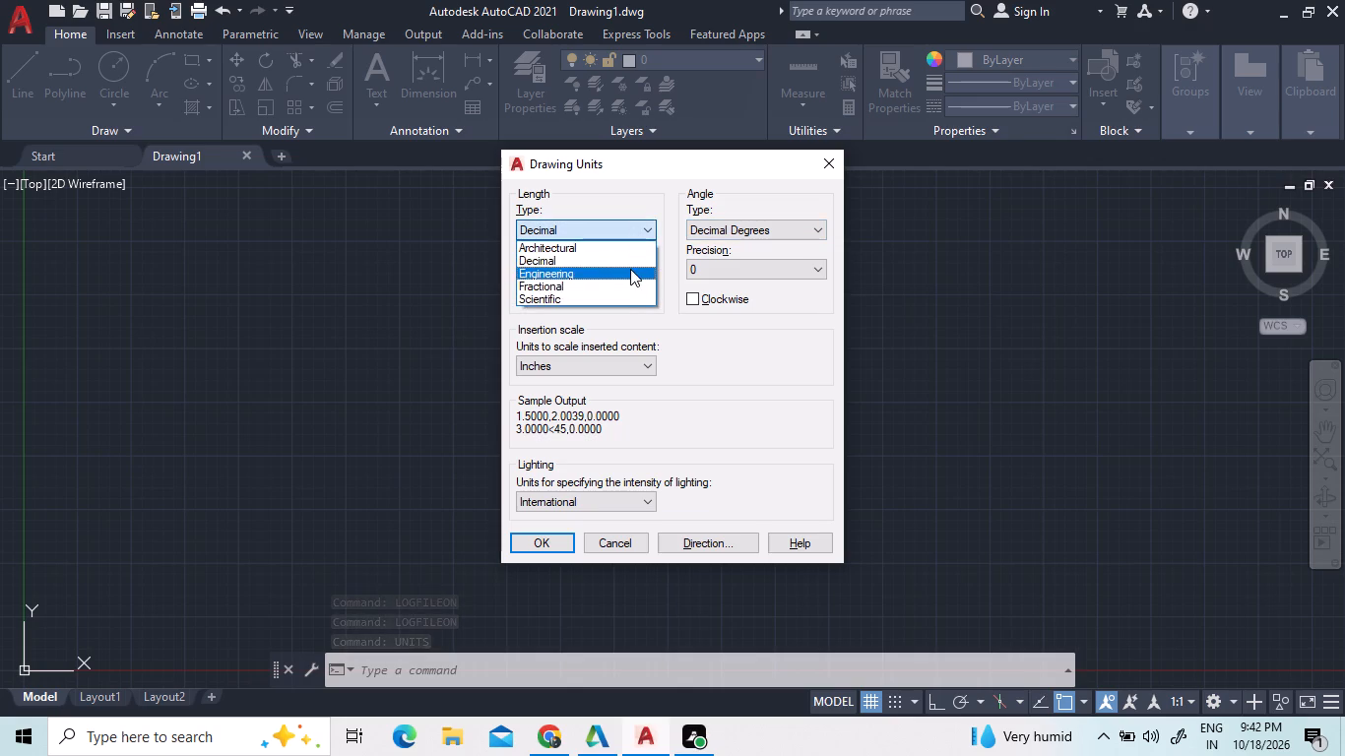
pyautogui.click(630, 269)
pyautogui.click(630, 276)
pyautogui.click(611, 290)
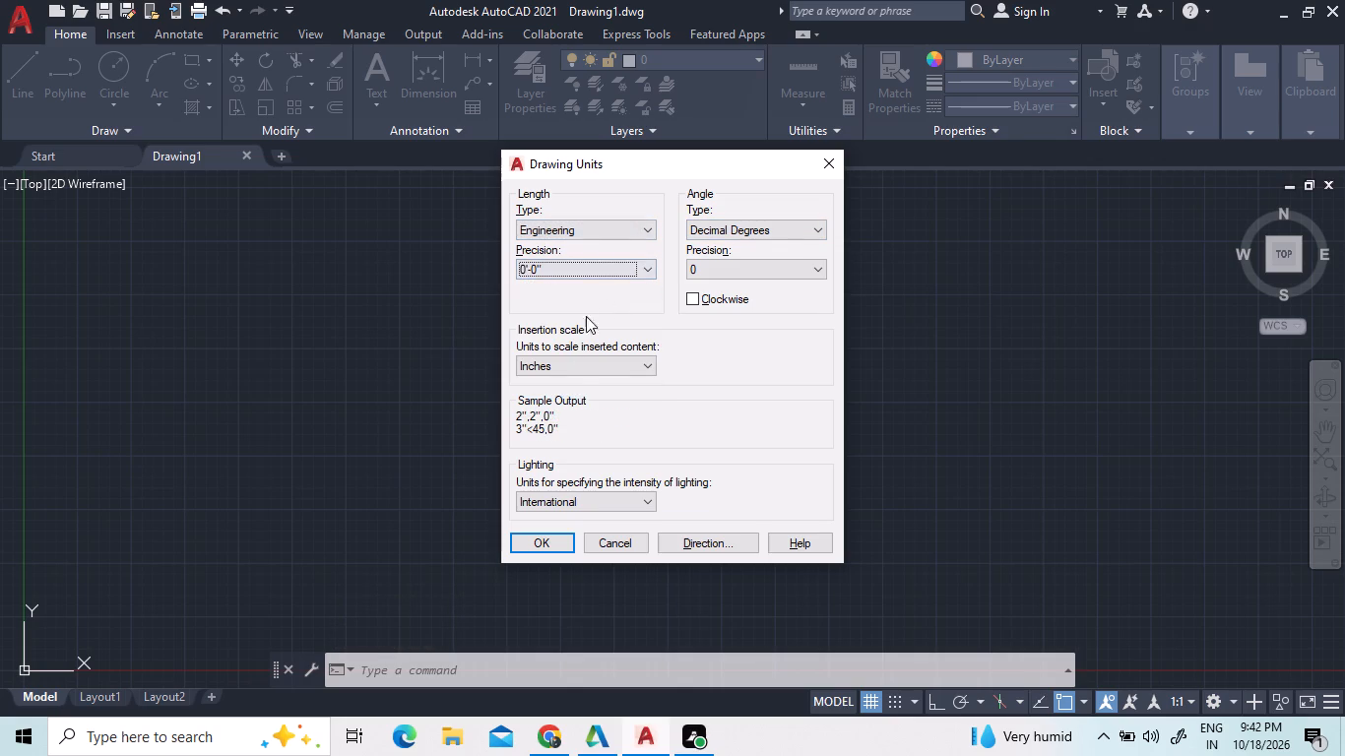
pyautogui.click(558, 544)
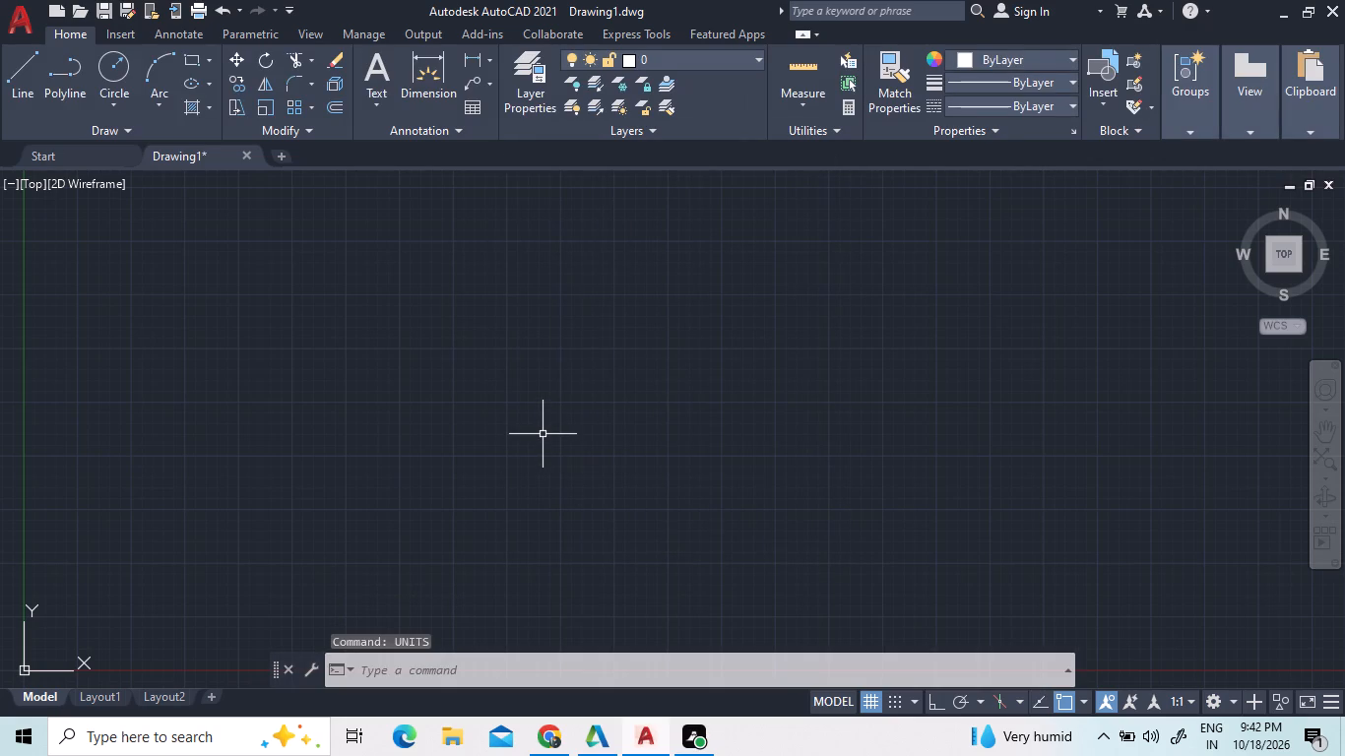
# Modify the Standard dimension style's primary units to Engineering format with 0'-0" precision.
pyautogui.write('dims')
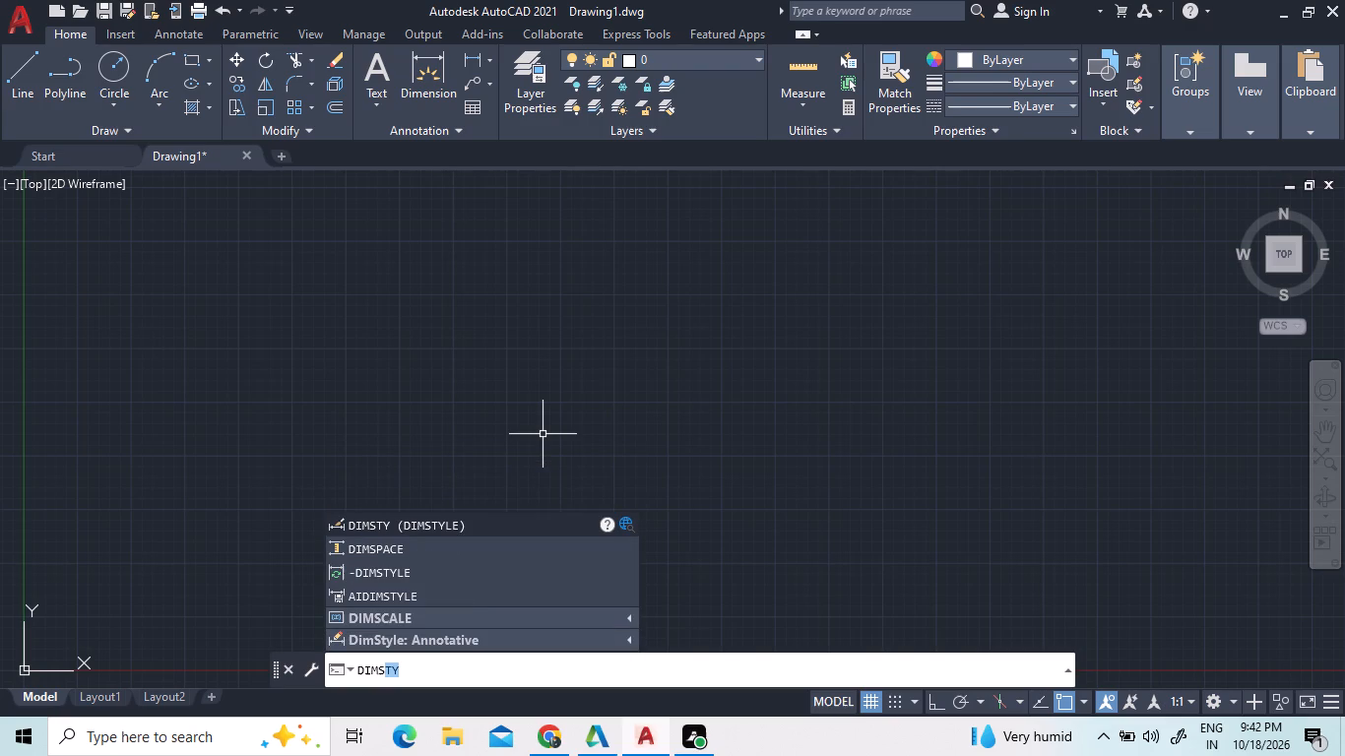
pyautogui.press('Return')
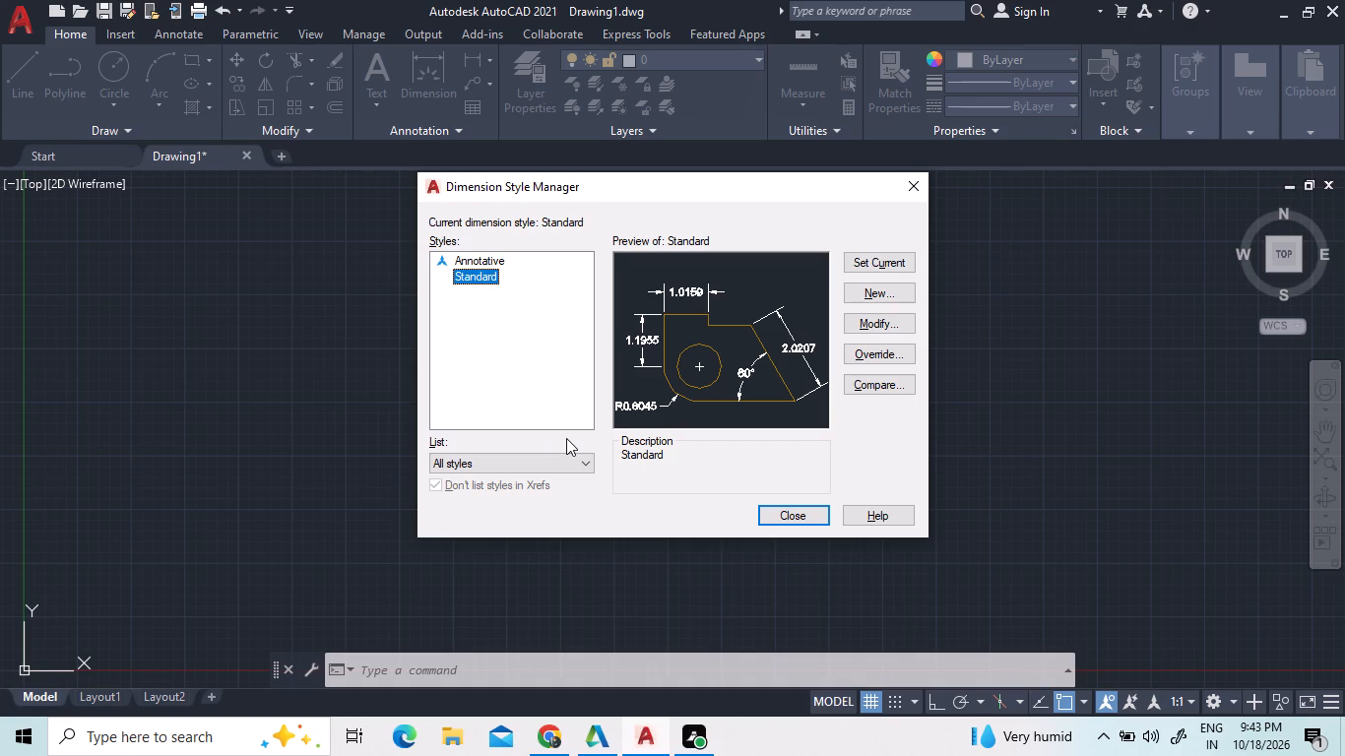
pyautogui.click(891, 319)
pyautogui.doubleClick(892, 326)
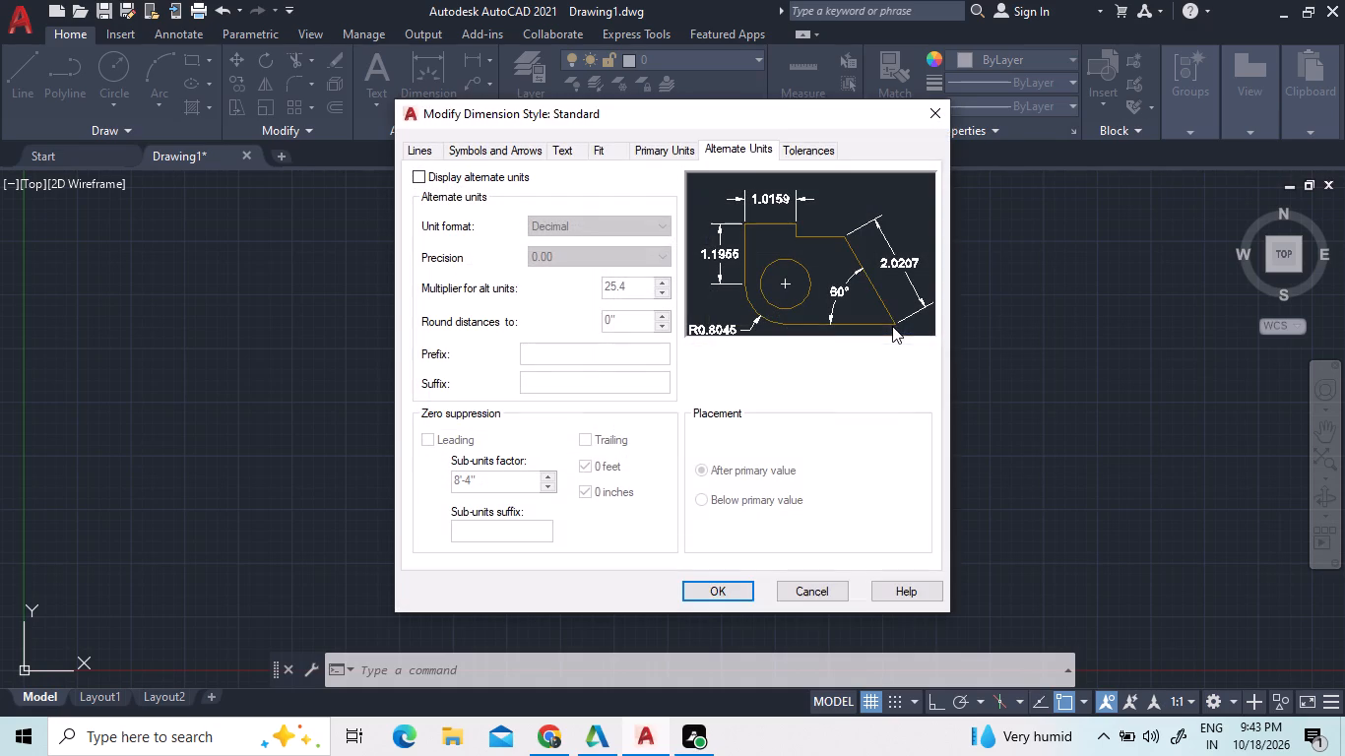
pyautogui.click(683, 154)
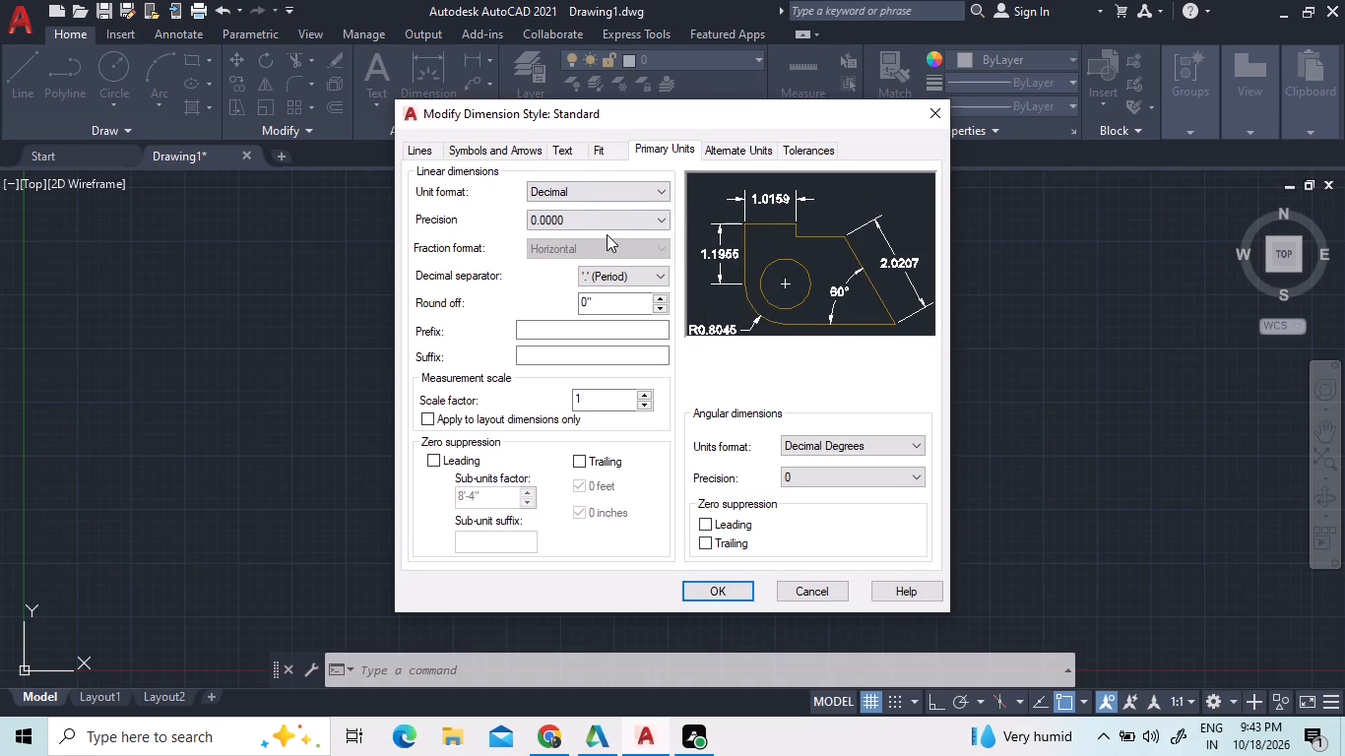
pyautogui.click(618, 194)
pyautogui.tripleClick(612, 236)
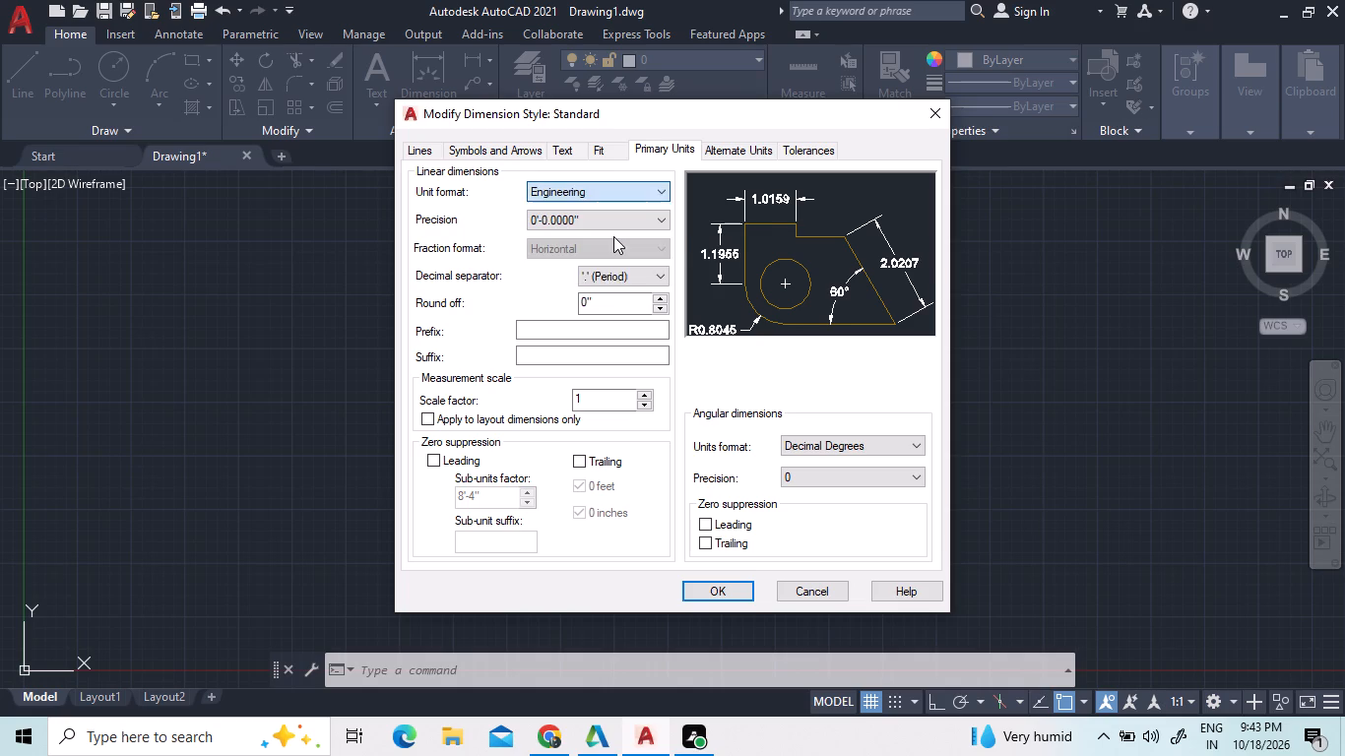
pyautogui.click(620, 215)
pyautogui.click(611, 232)
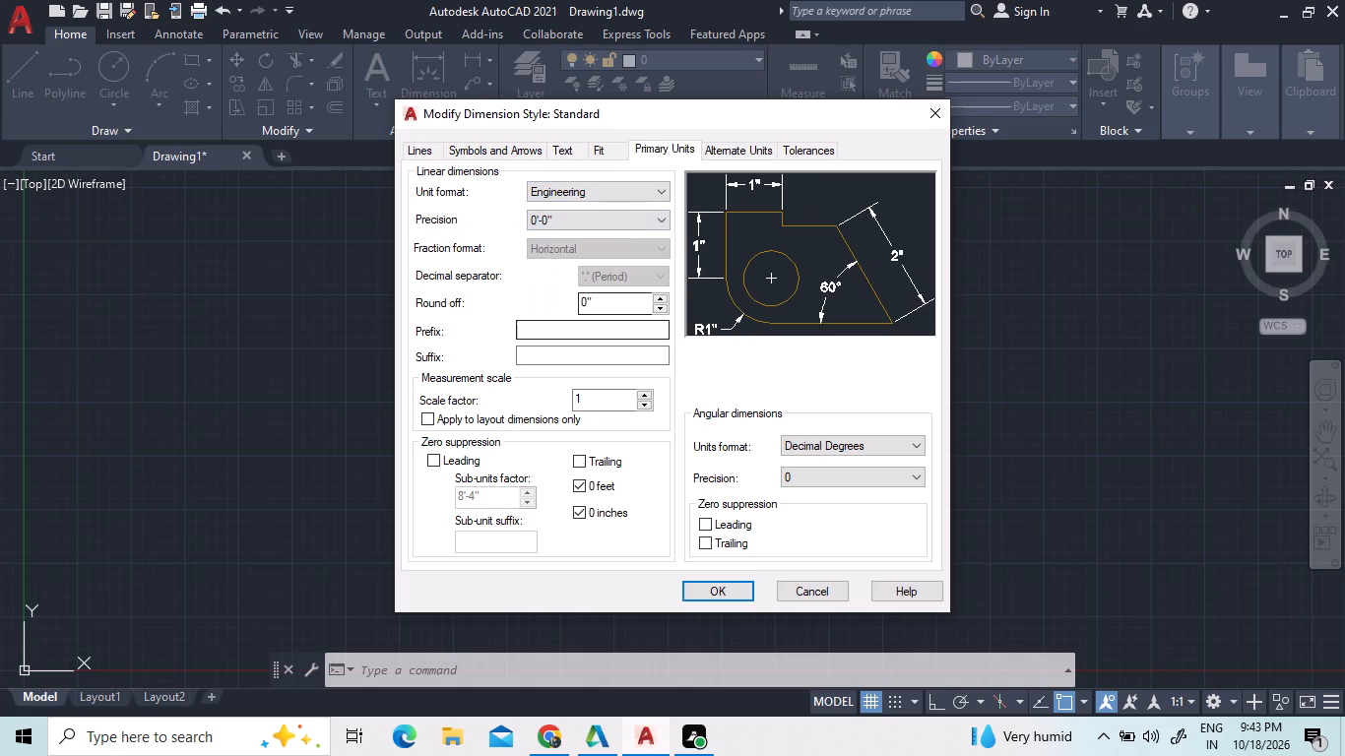
pyautogui.click(442, 158)
pyautogui.click(491, 166)
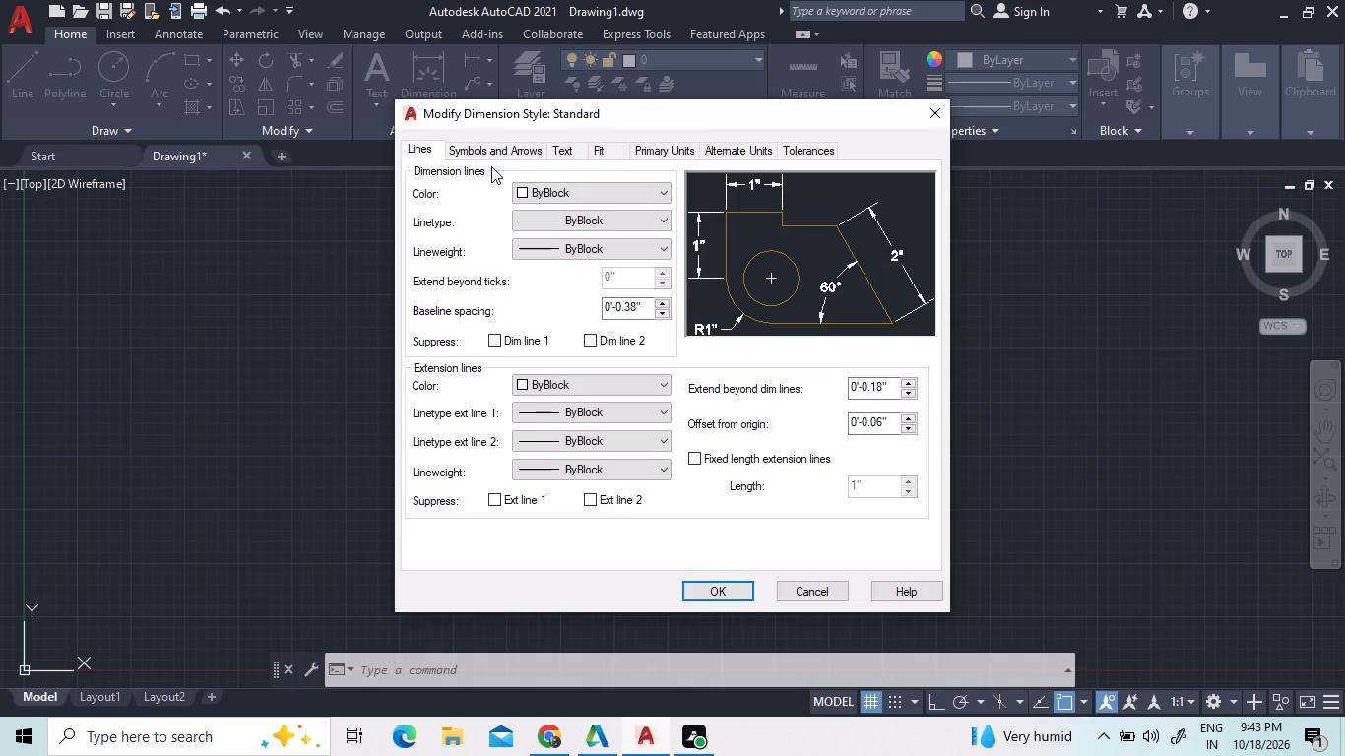
pyautogui.click(502, 149)
pyautogui.click(550, 156)
pyautogui.click(609, 151)
pyautogui.click(684, 156)
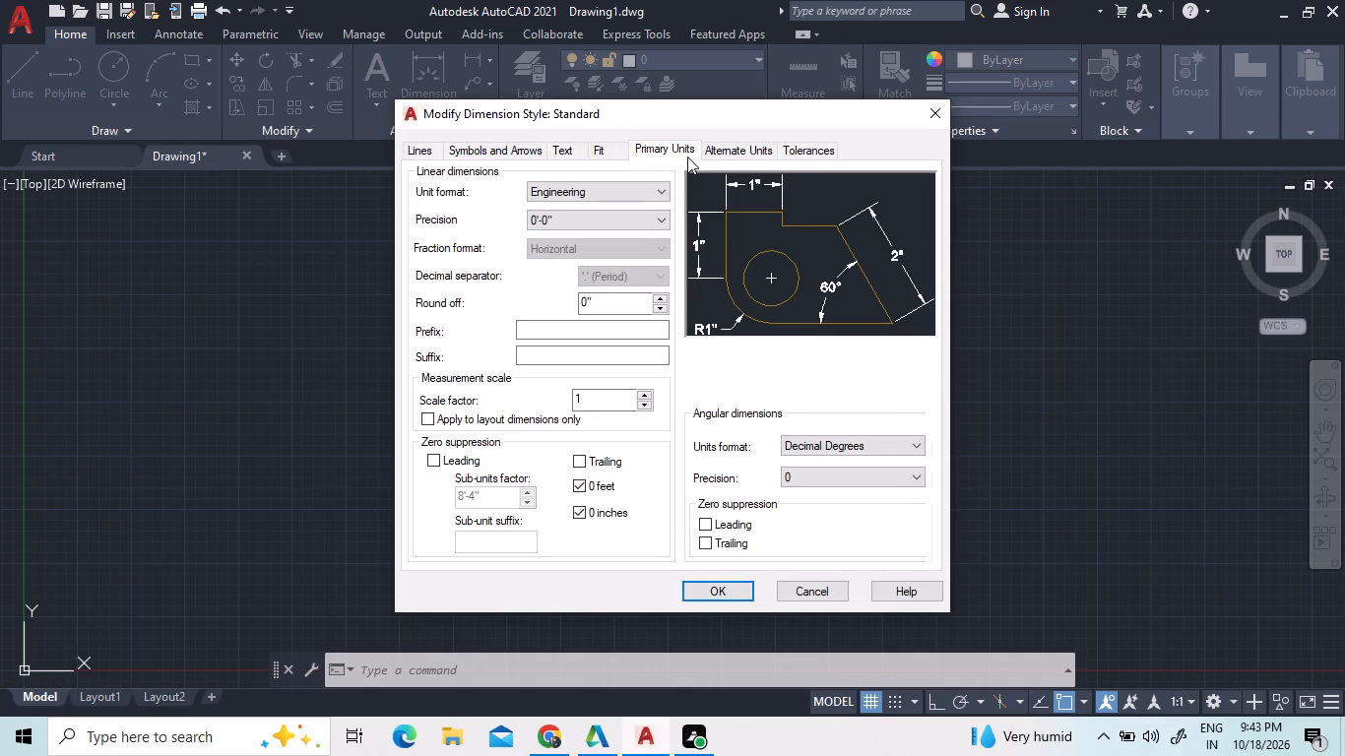
pyautogui.click(723, 590)
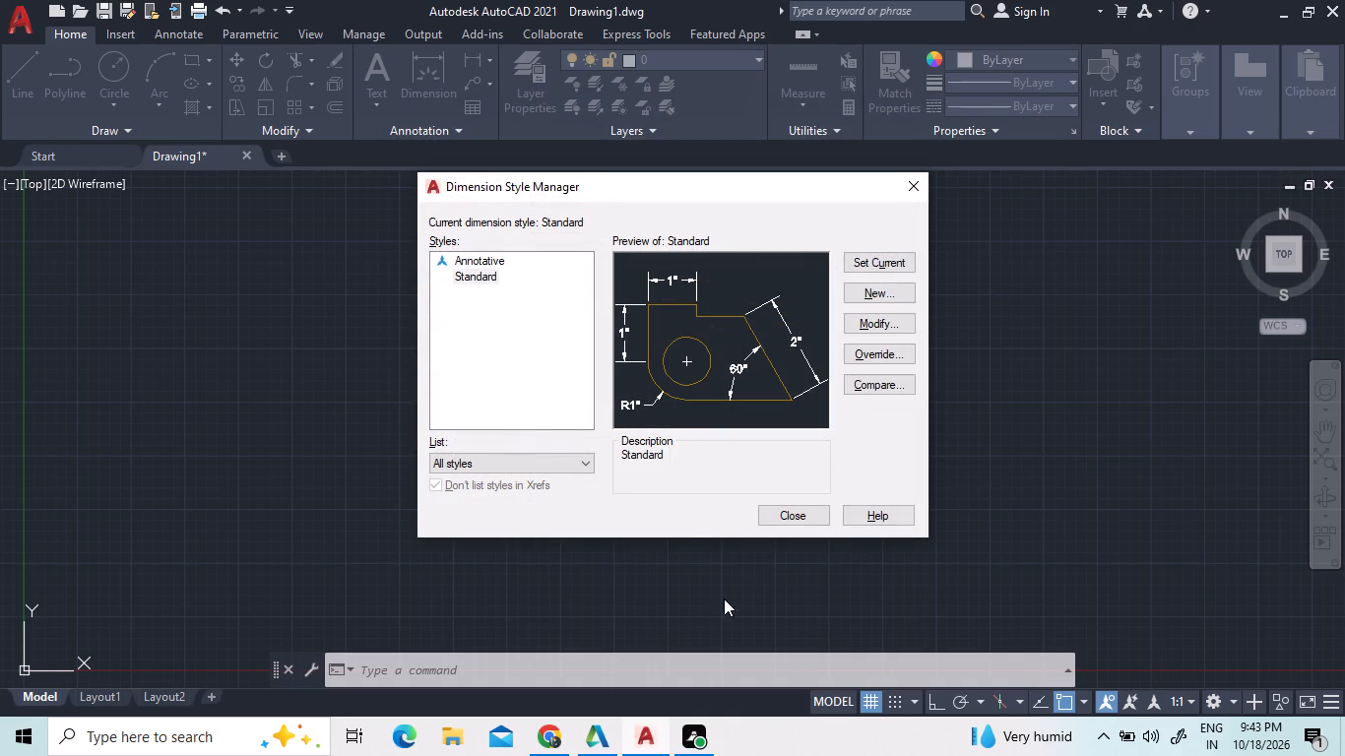
pyautogui.click(803, 515)
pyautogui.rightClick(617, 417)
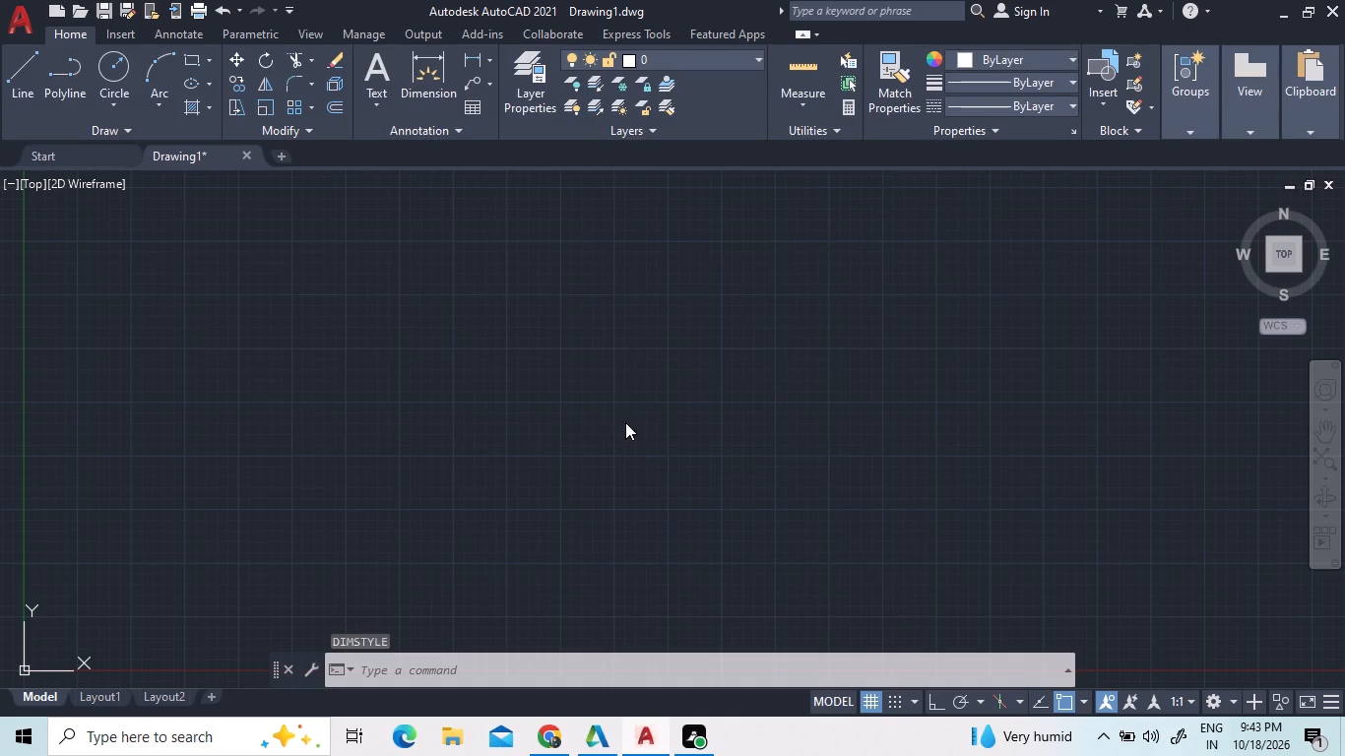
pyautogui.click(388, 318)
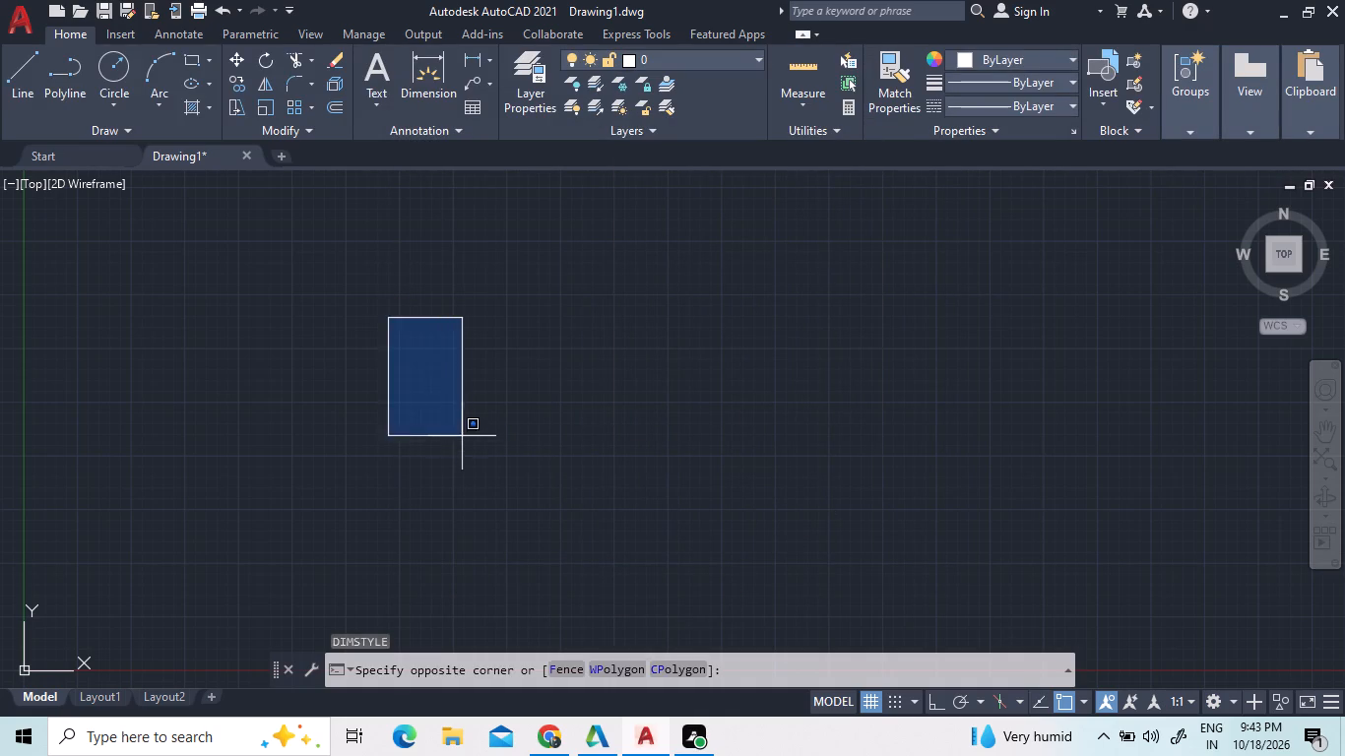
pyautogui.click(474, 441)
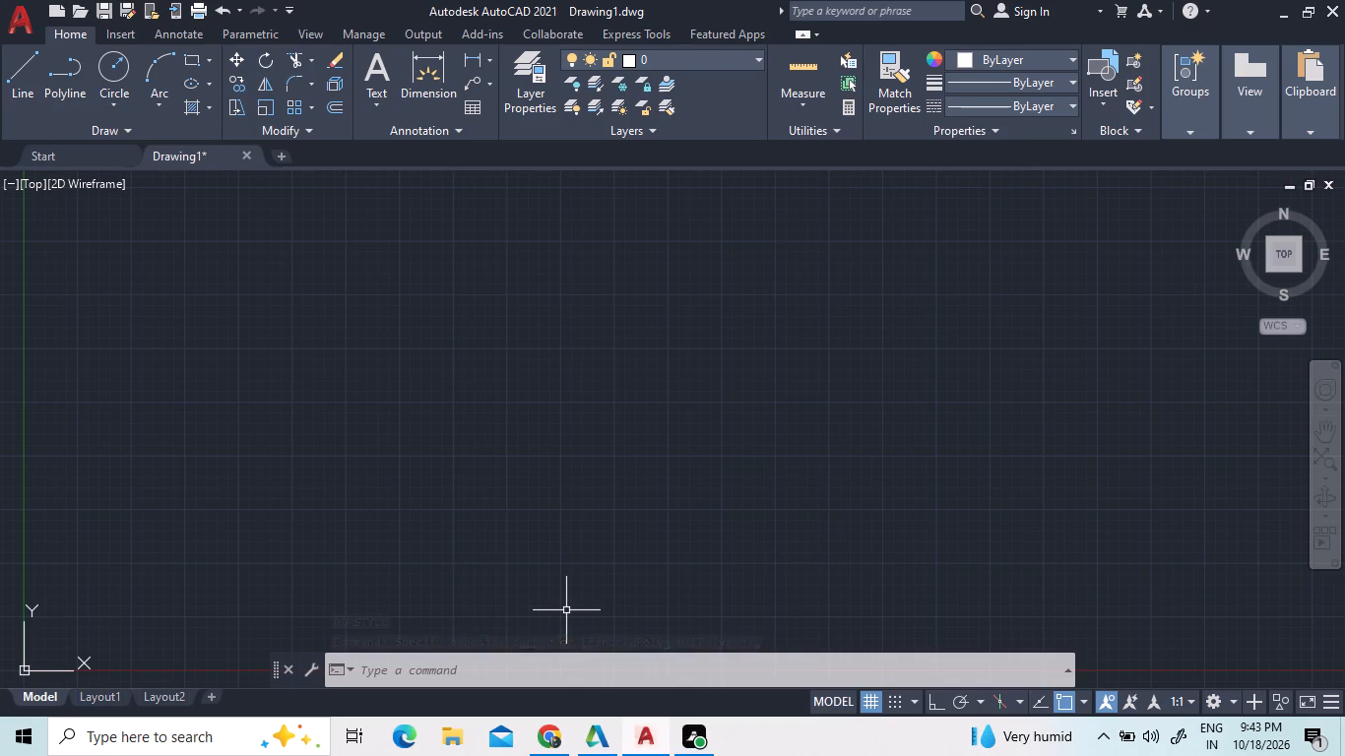
# Set the model space limits from a lower-left corner of 0'-0",0'-0" to an upper-right corner of 100',100'.
pyautogui.write('limi')
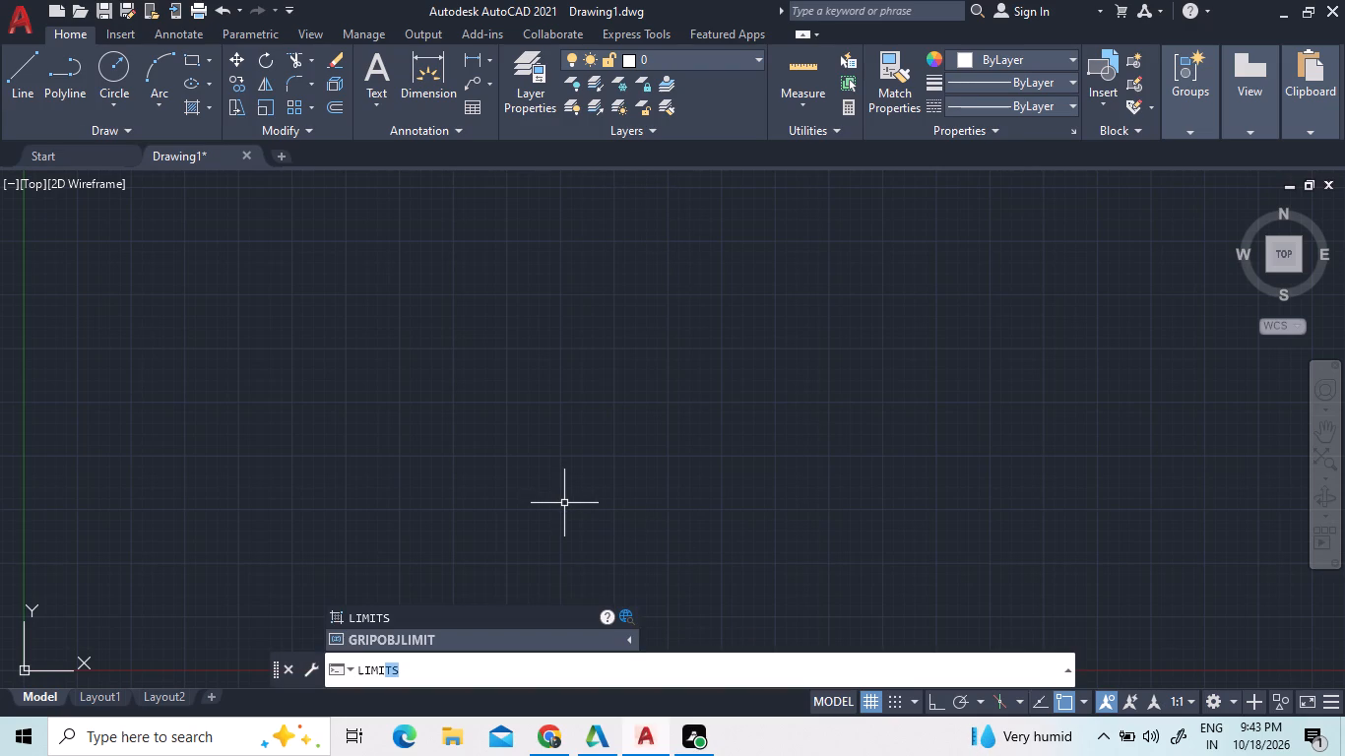
pyautogui.press('Return')
pyautogui.press('Return')
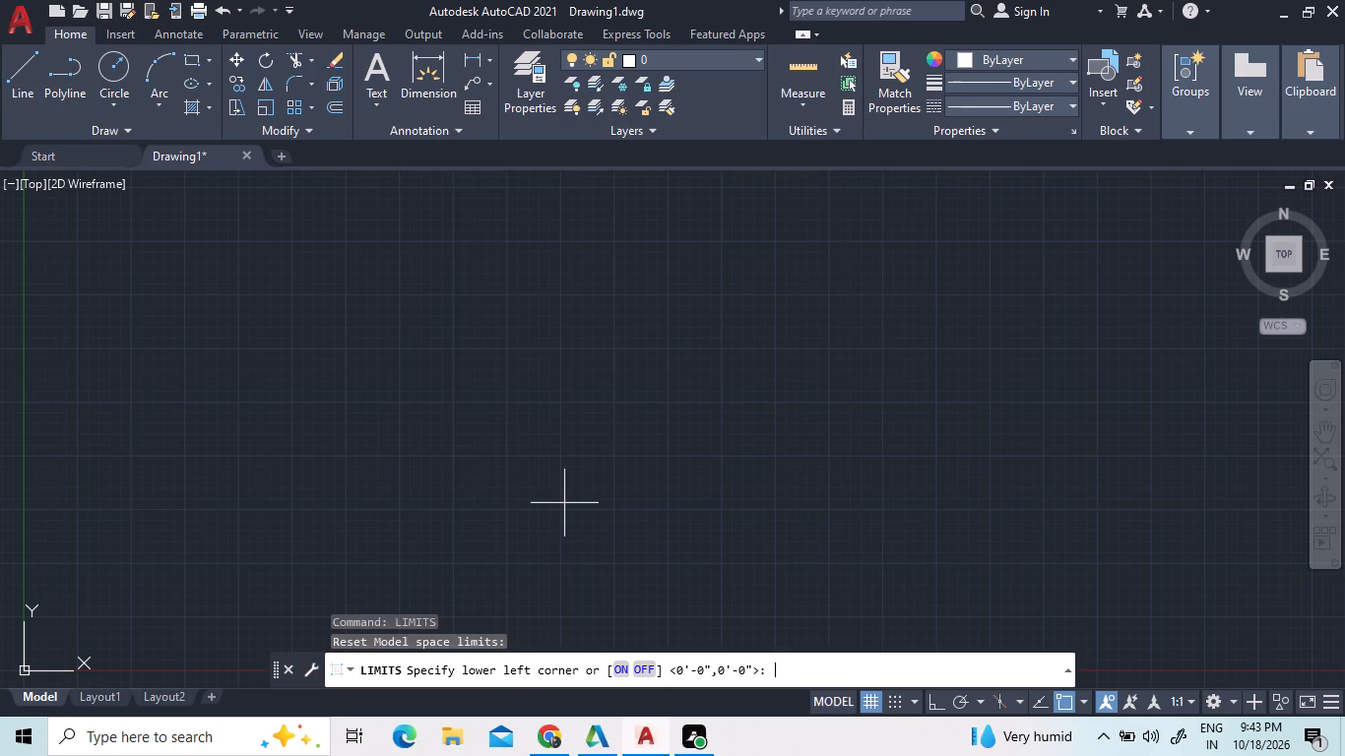
pyautogui.write("100'")
pyautogui.write(",100'")
pyautogui.press('Return')
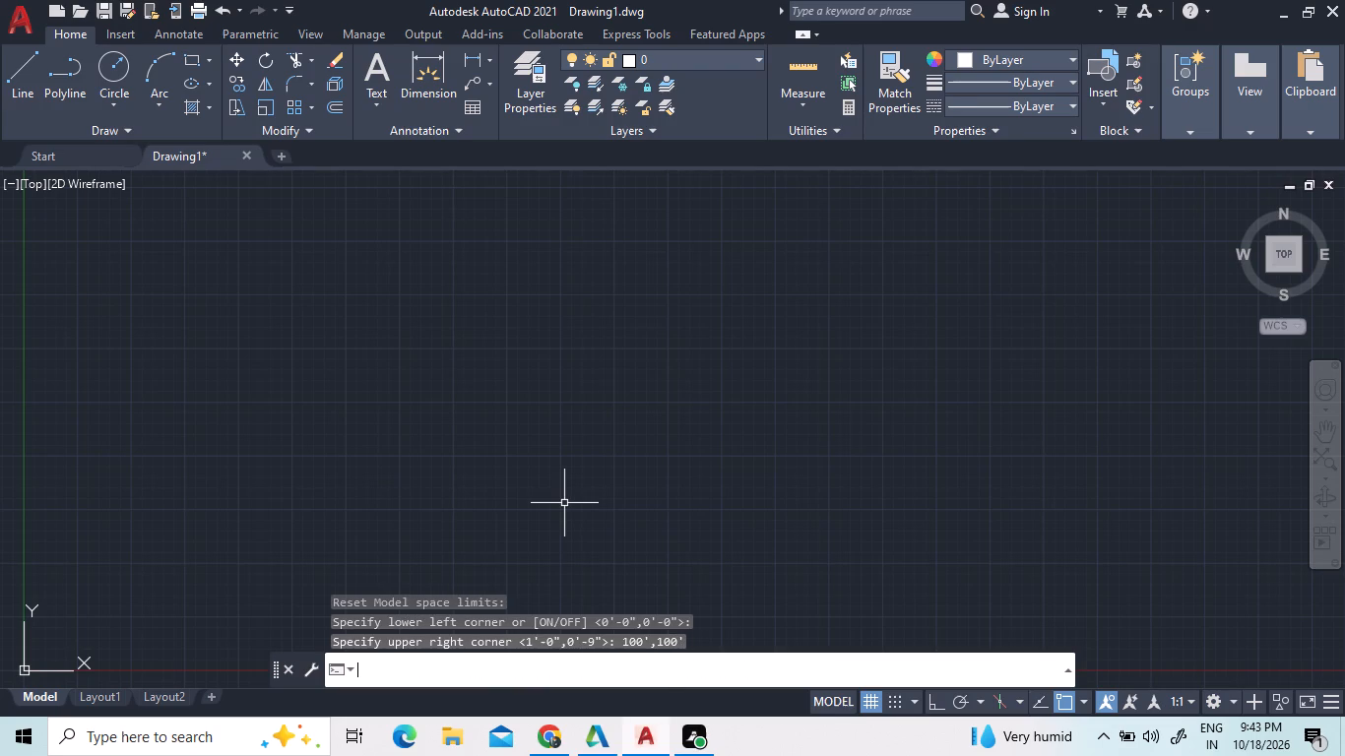
pyautogui.write('z a')
pyautogui.press('space')
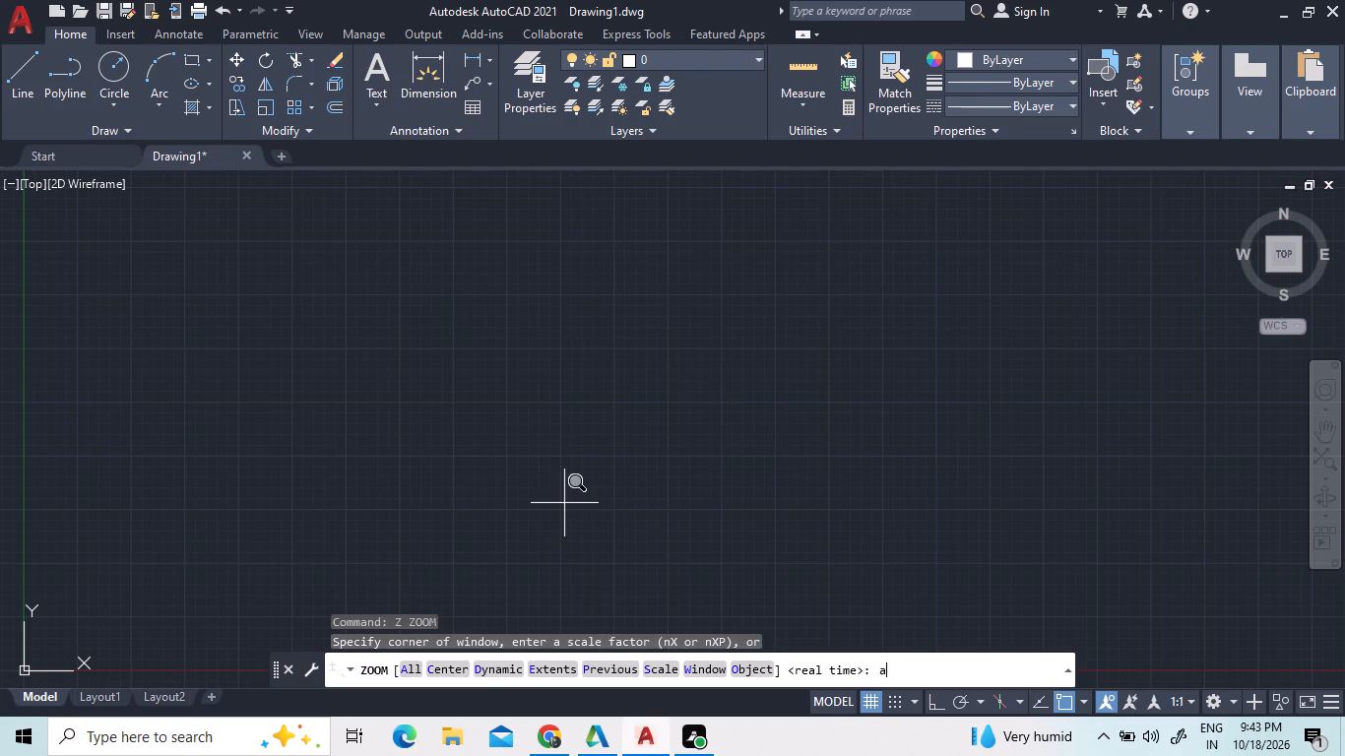
# Draw a 7' by 4' rectangle by its dimensions, starting just beside the green Y axis line and extending across and below it.
pyautogui.press('l')
pyautogui.press('Return')
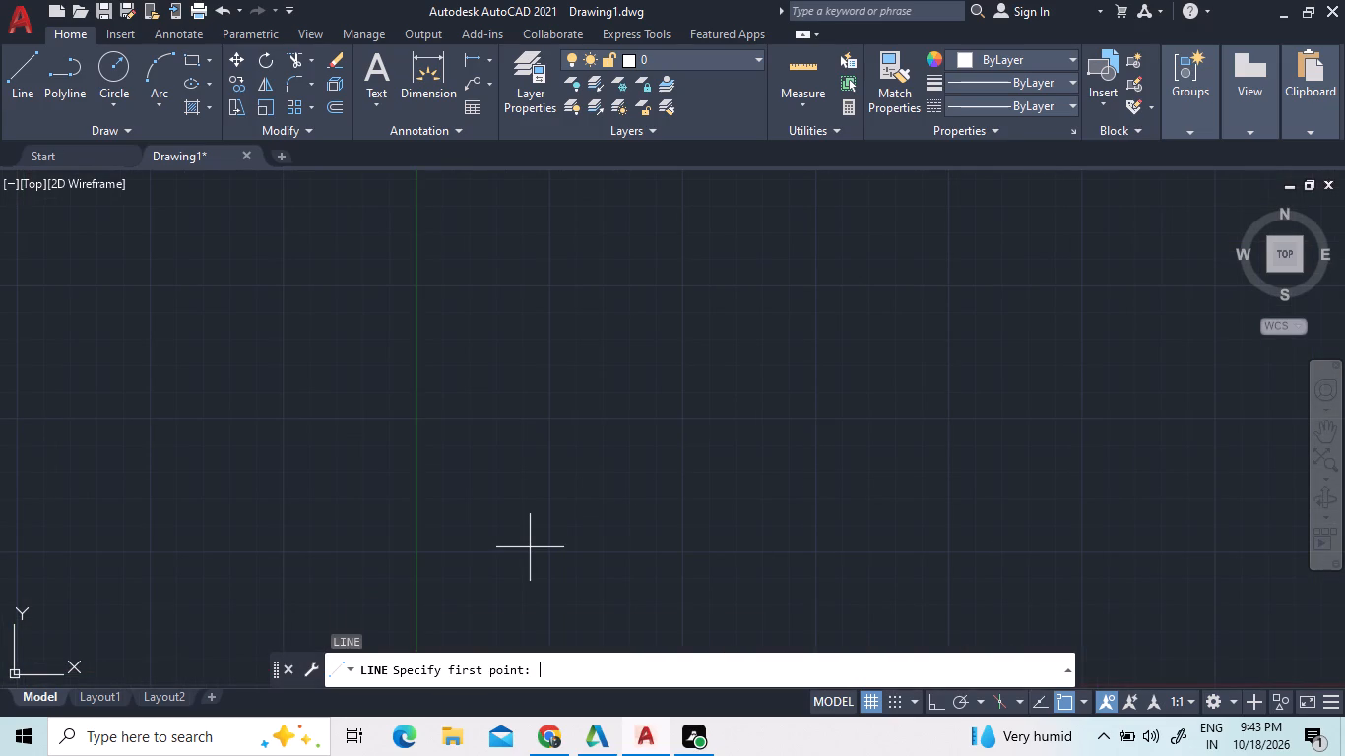
pyautogui.click(195, 61)
pyautogui.click(403, 330)
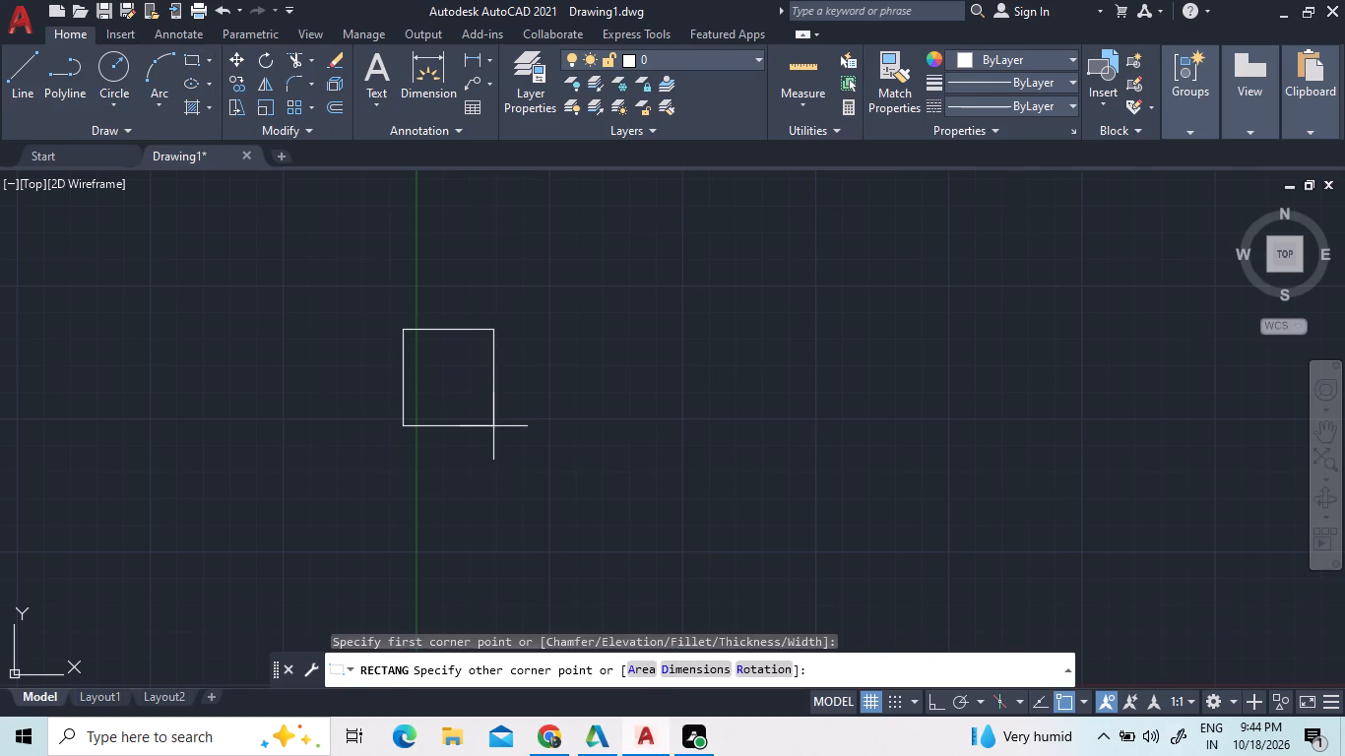
pyautogui.write('d')
pyautogui.press('space')
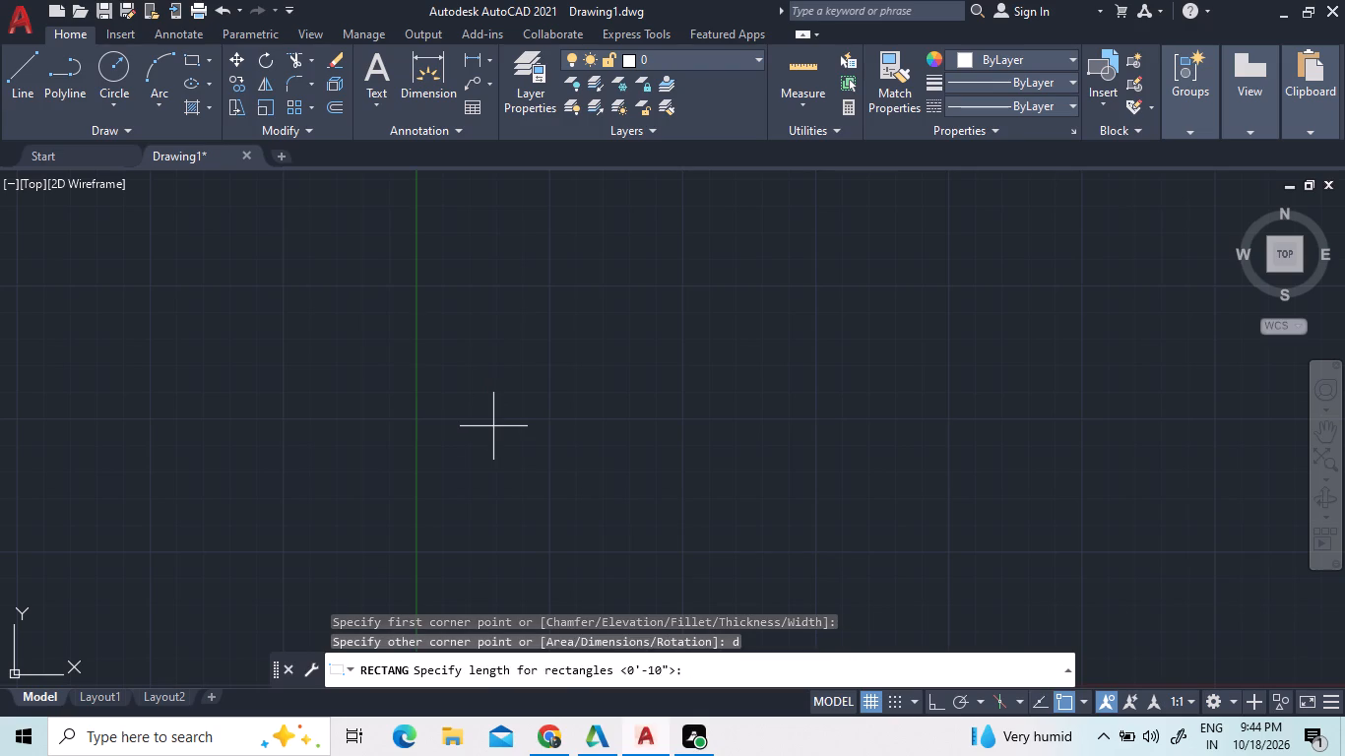
pyautogui.write("7'")
pyautogui.press('Return')
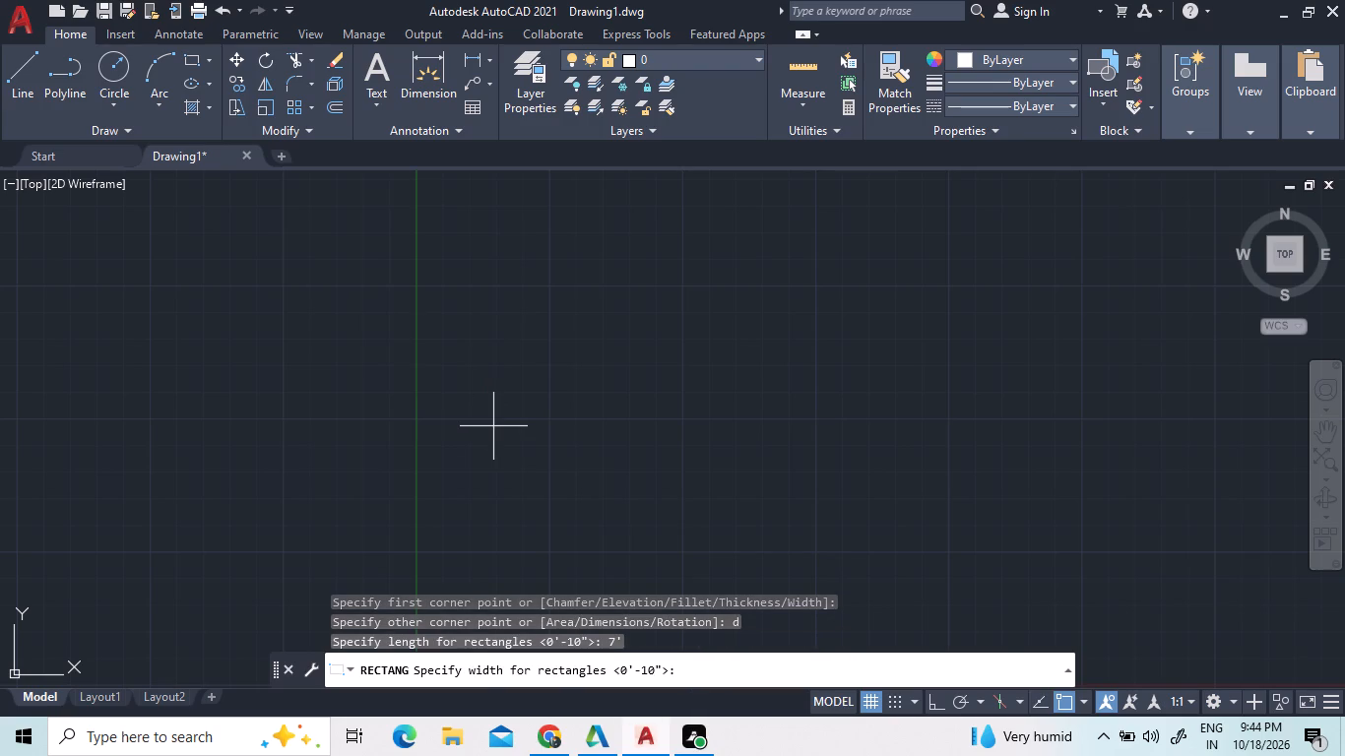
pyautogui.press('4')
pyautogui.press("'")
pyautogui.press('Return')
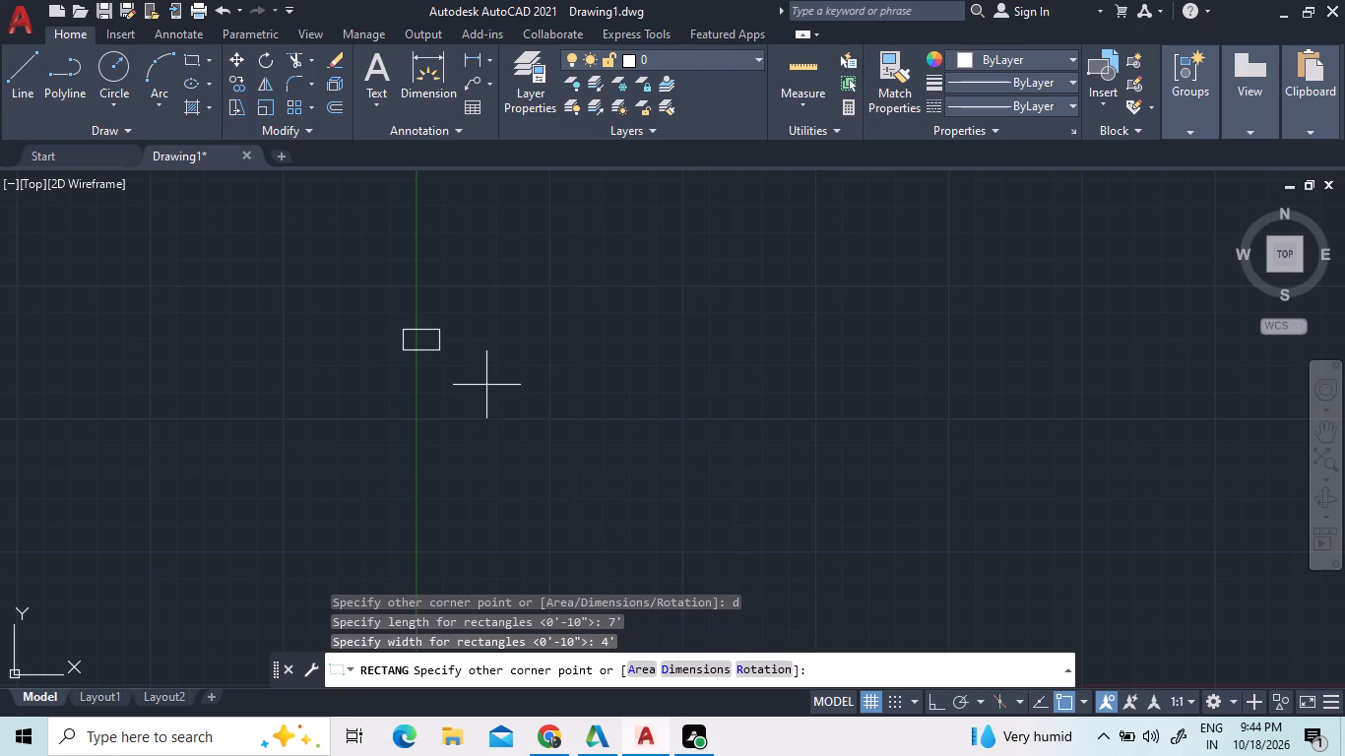
pyautogui.click(535, 502)
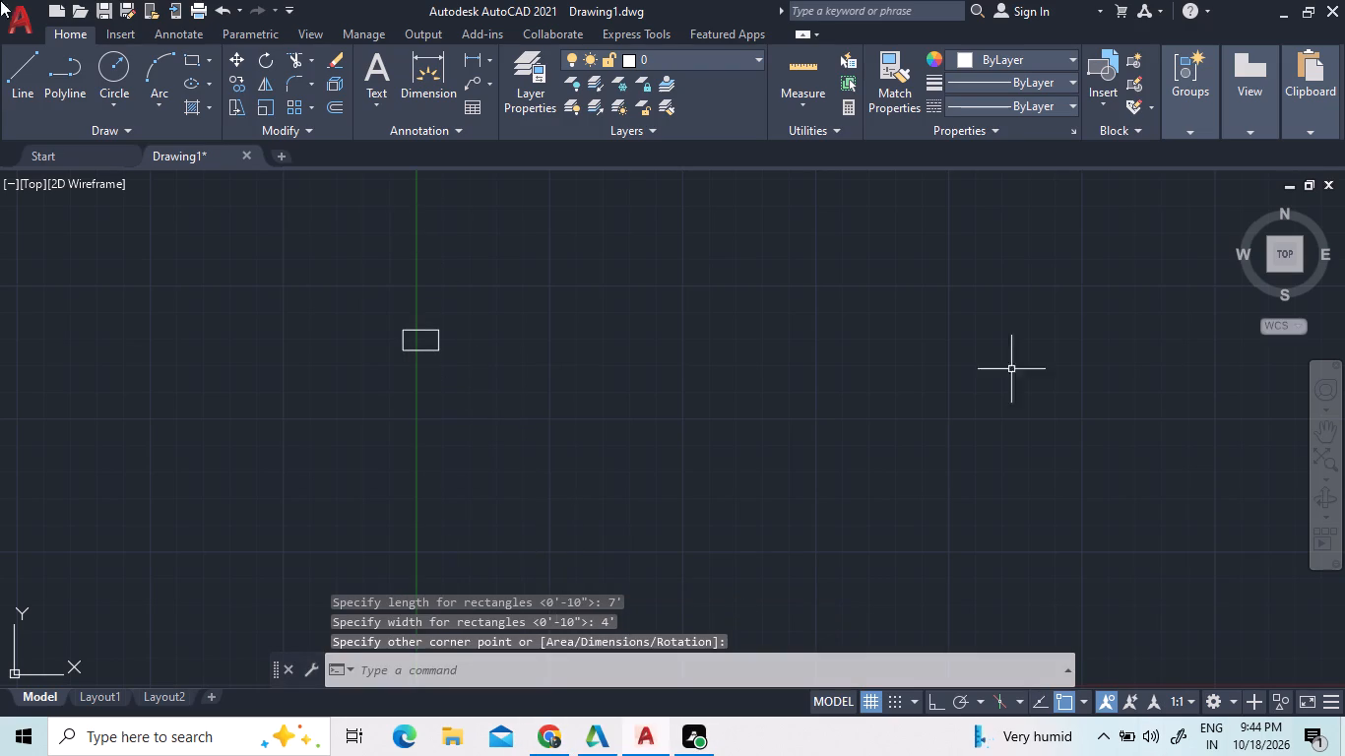
# Draw a 7' by 5" rectangle directly below the first one, starting from its lower-left corner.
pyautogui.scroll(2, 400, 322)
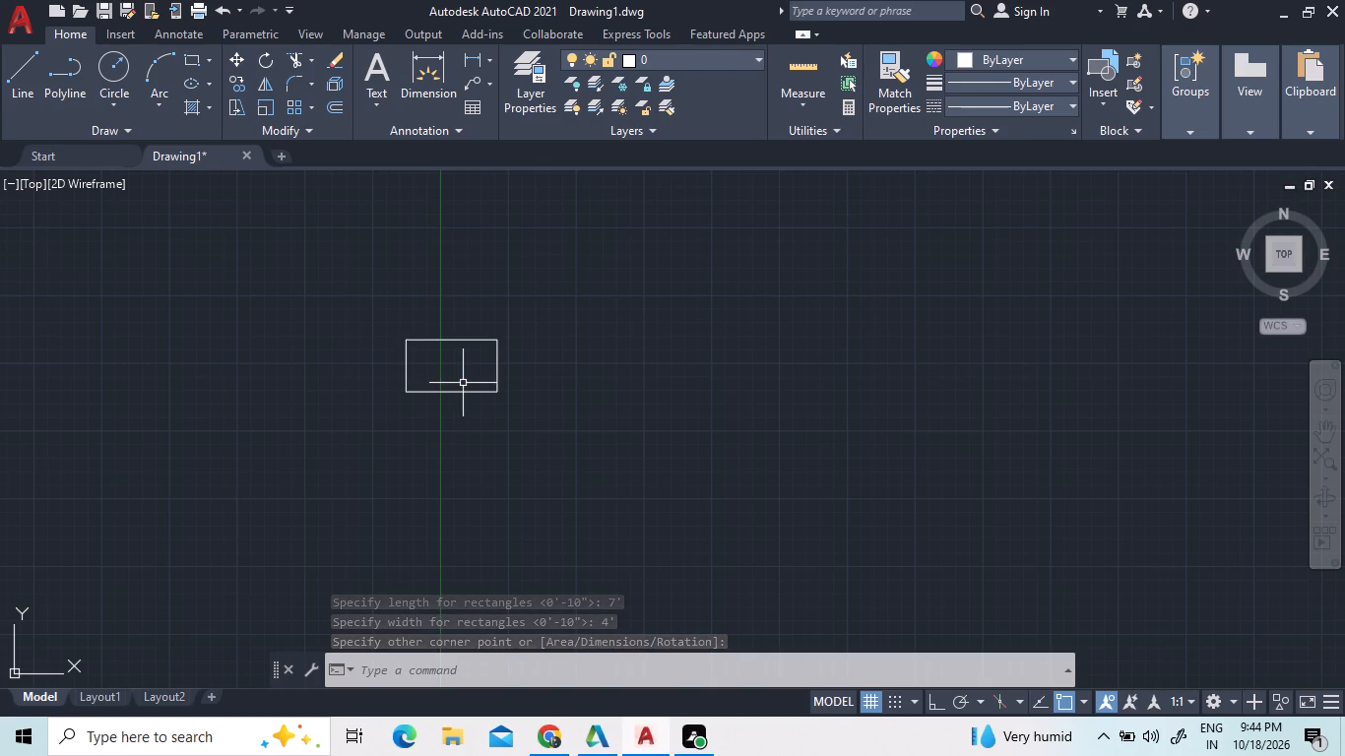
pyautogui.scroll(1, 433, 394)
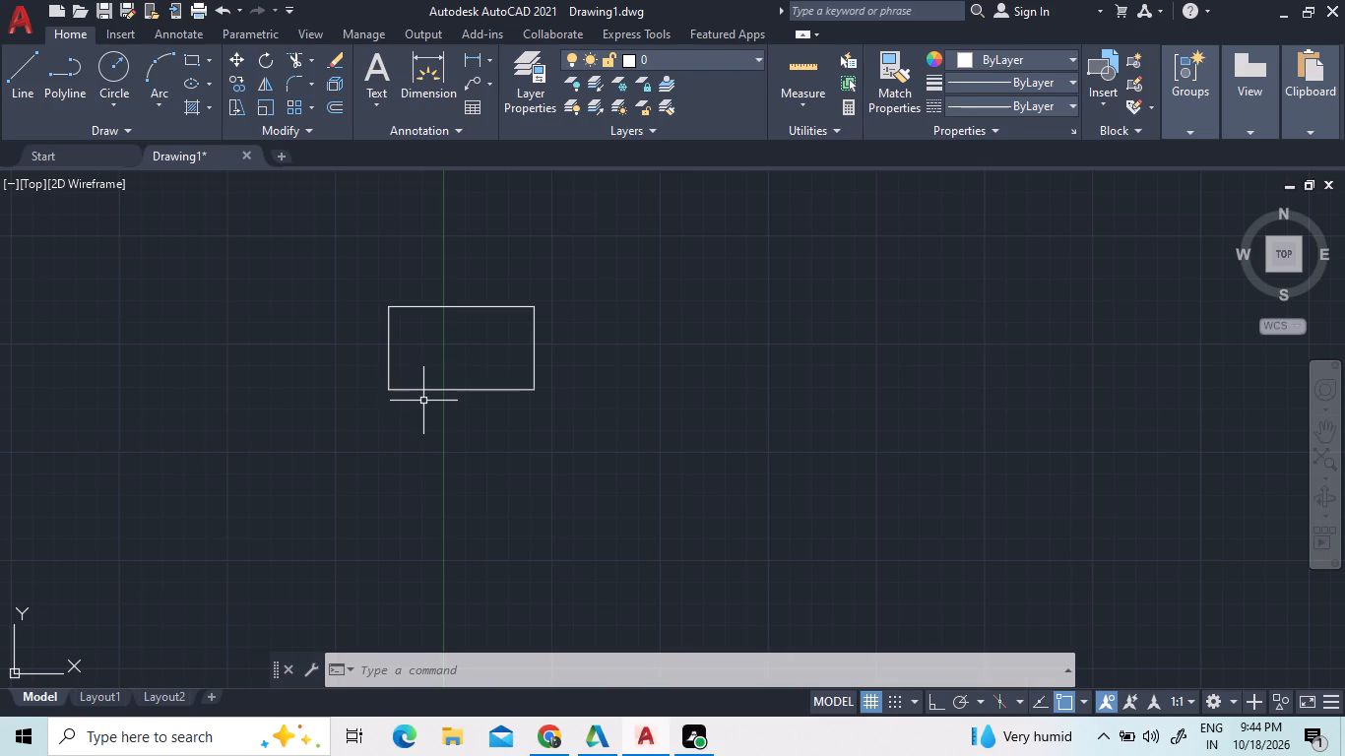
pyautogui.click(191, 56)
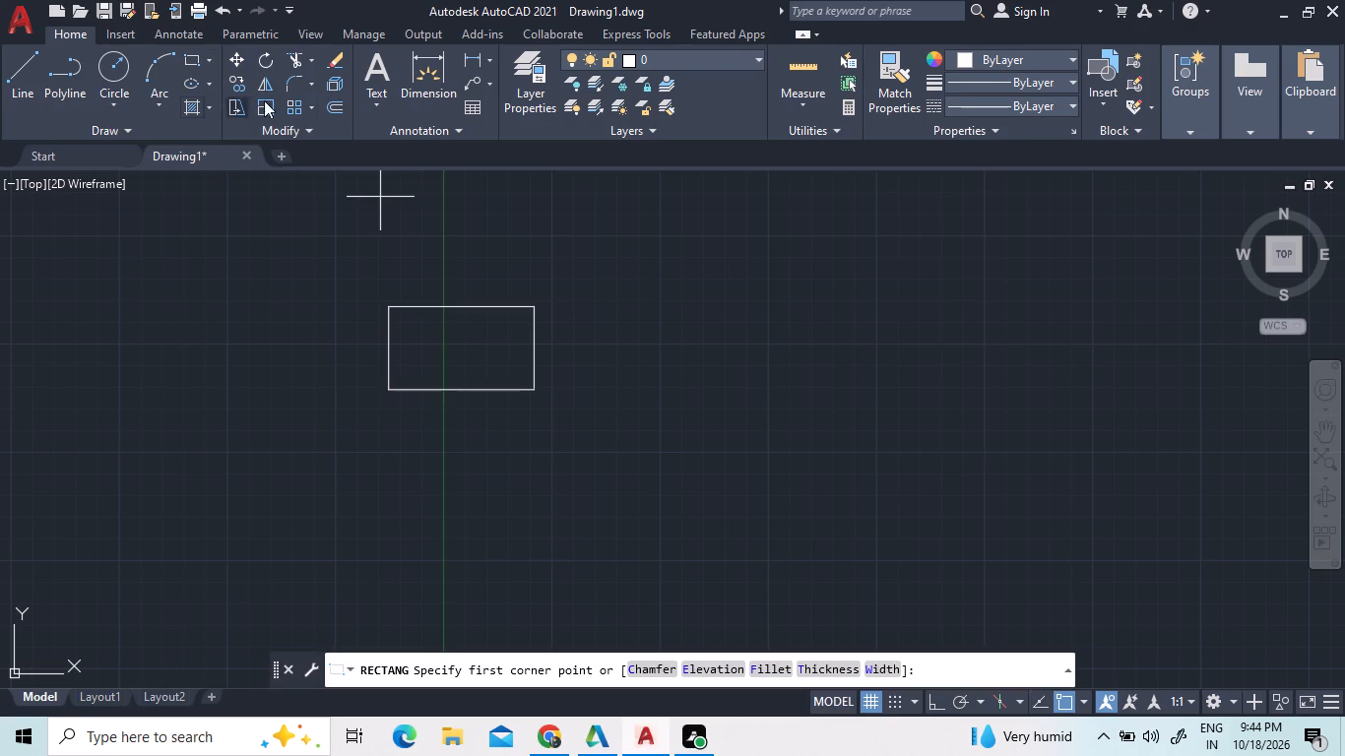
pyautogui.rightClick(309, 285)
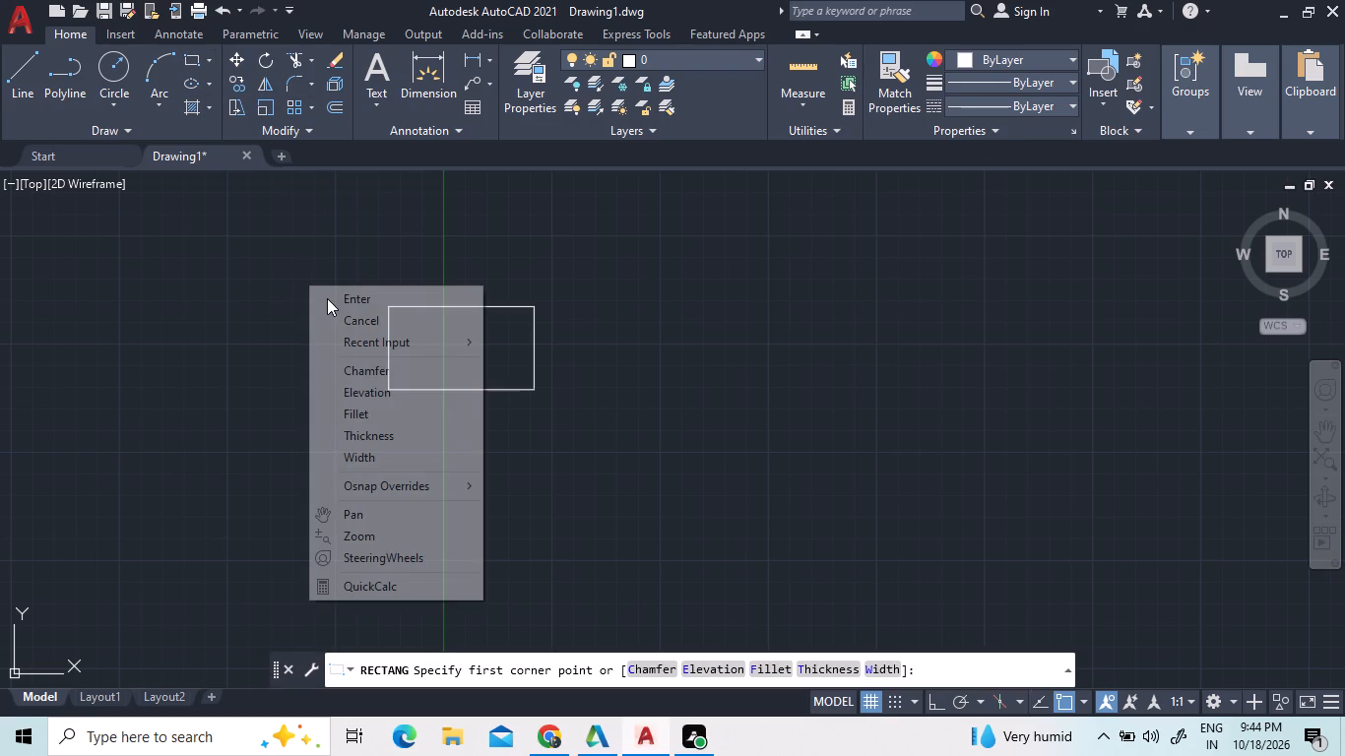
pyautogui.click(327, 297)
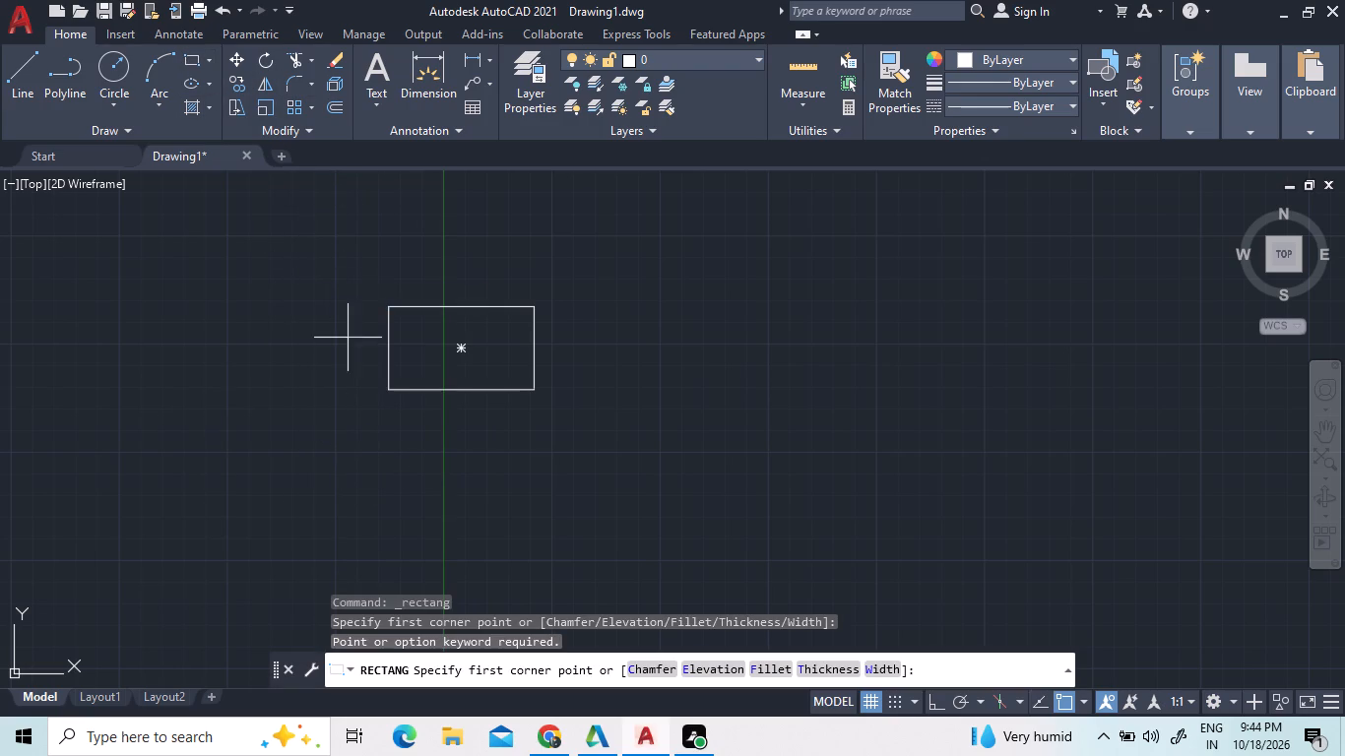
pyautogui.click(390, 391)
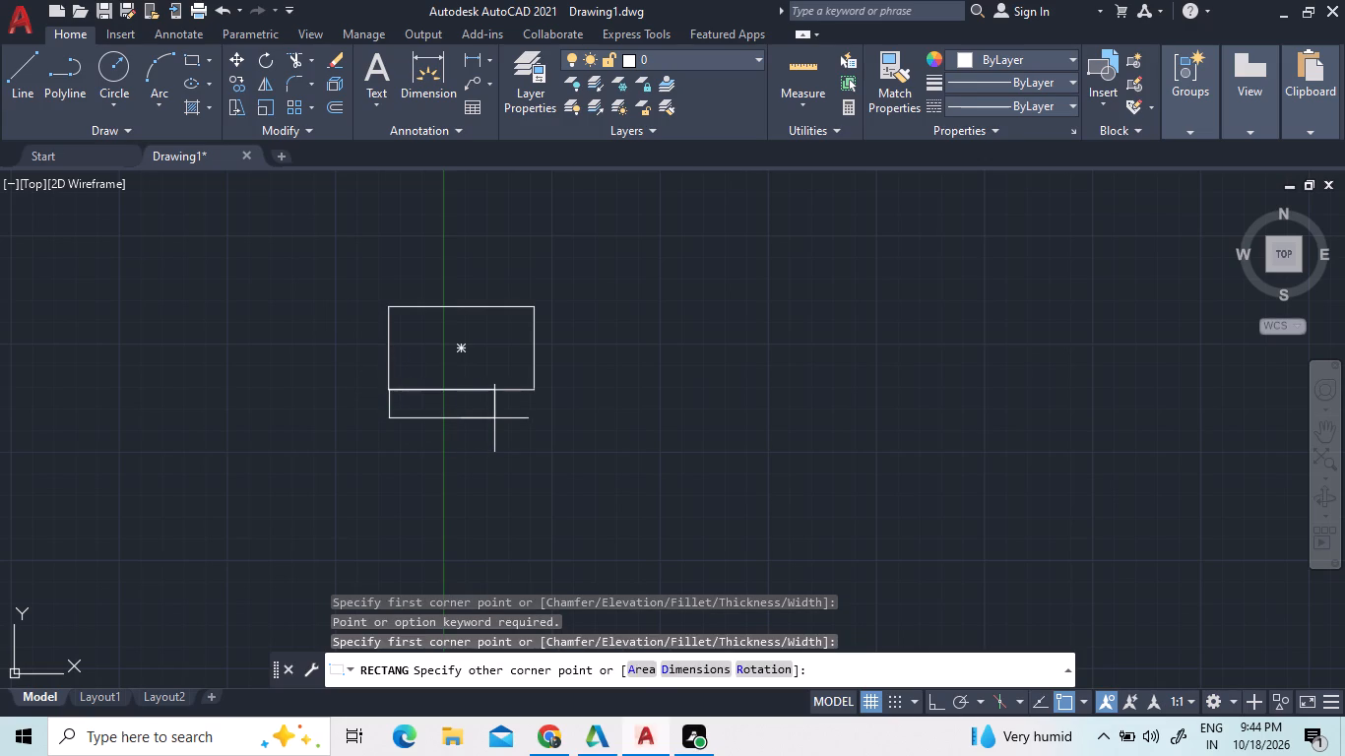
pyautogui.write('d')
pyautogui.press('space')
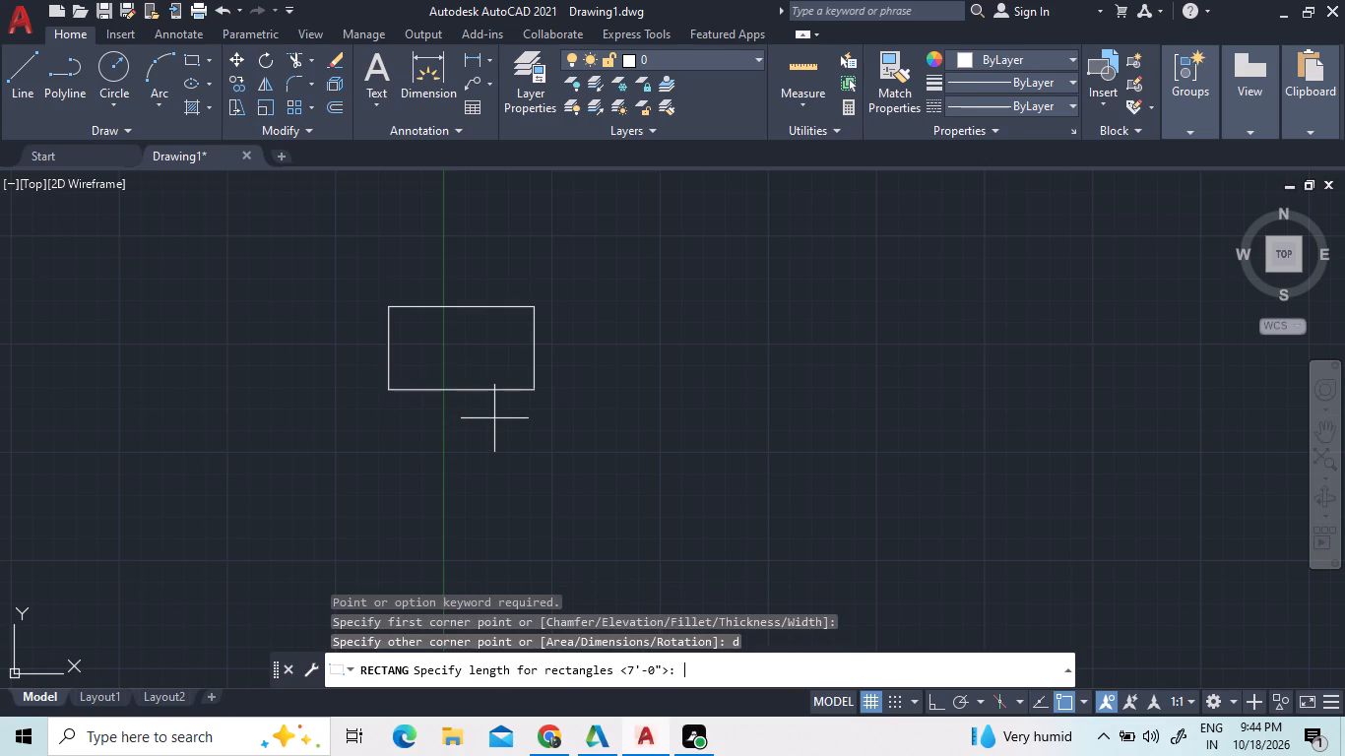
pyautogui.write("7'")
pyautogui.press('Return')
pyautogui.press('6')
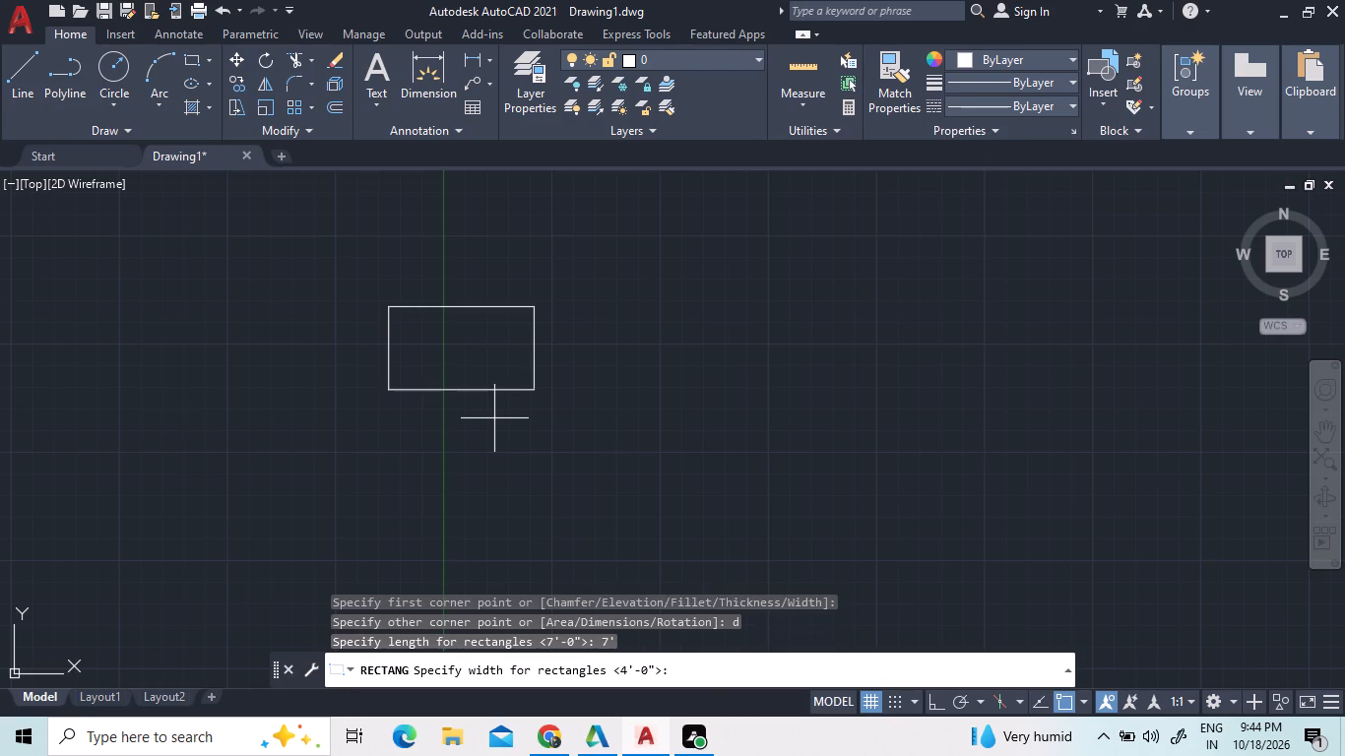
pyautogui.press('BackSpace')
pyautogui.press('5')
pyautogui.hotkey('shift', '"')
pyautogui.press('Return')
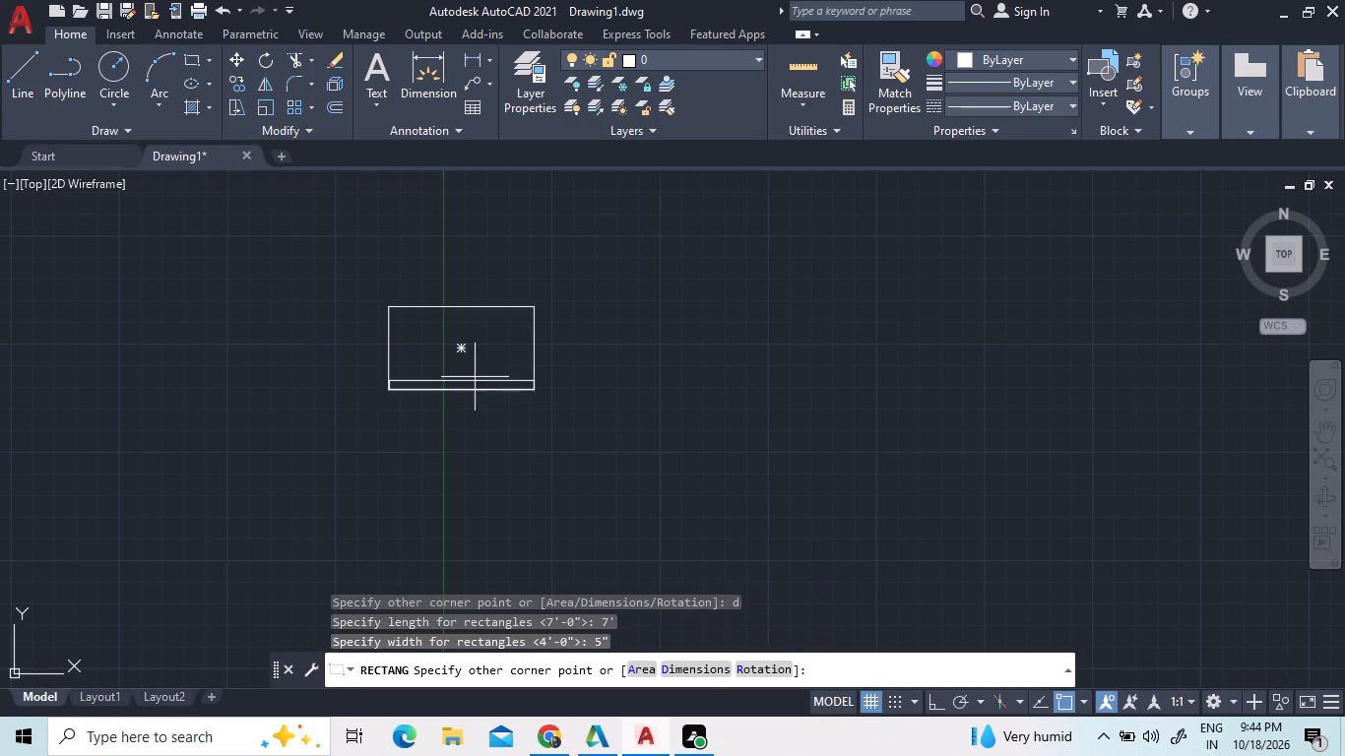
pyautogui.click(455, 413)
# Draw a 7' by 5' rectangle directly below the thin 5" strip, starting from the strip's lower-left corner.
pyautogui.scroll(3, 447, 402)
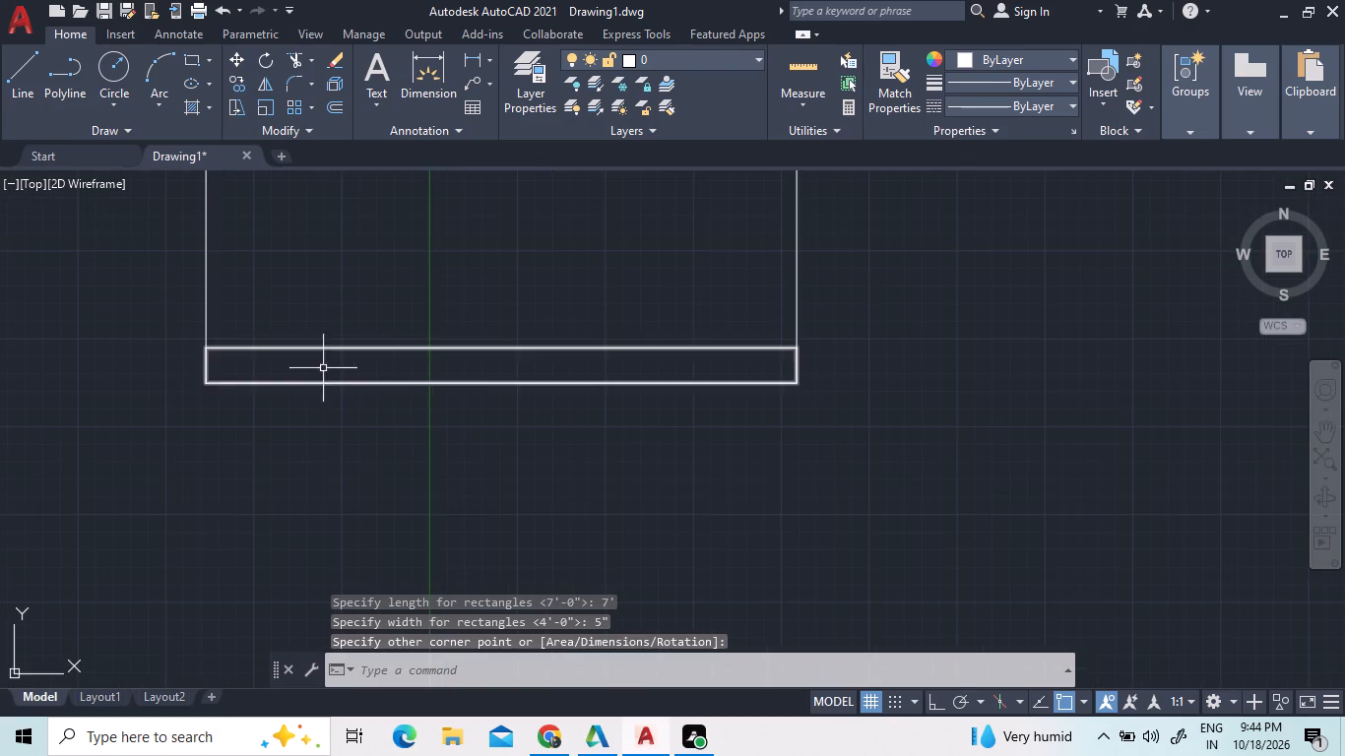
pyautogui.scroll(3, 254, 331)
pyautogui.scroll(2, 94, 392)
pyautogui.scroll(-3, 97, 397)
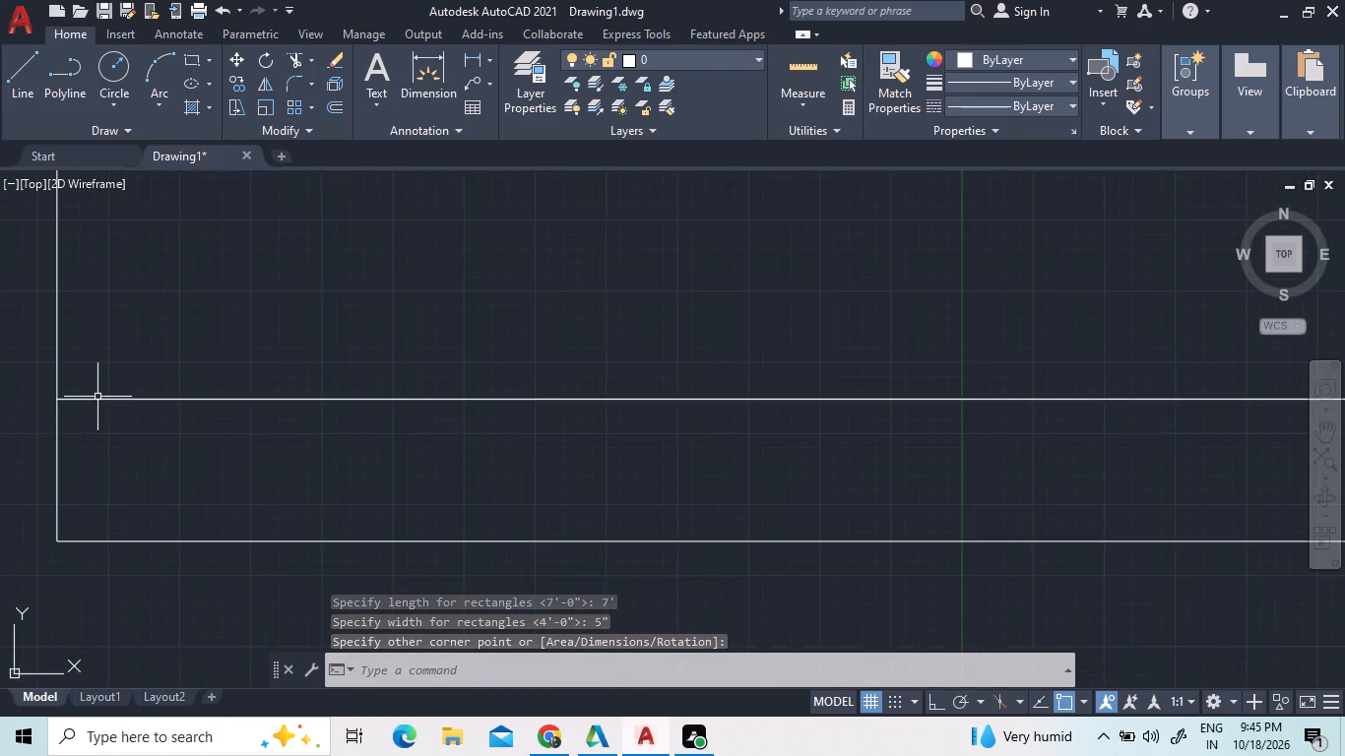
pyautogui.scroll(-3, 97, 397)
pyautogui.scroll(-3, 191, 503)
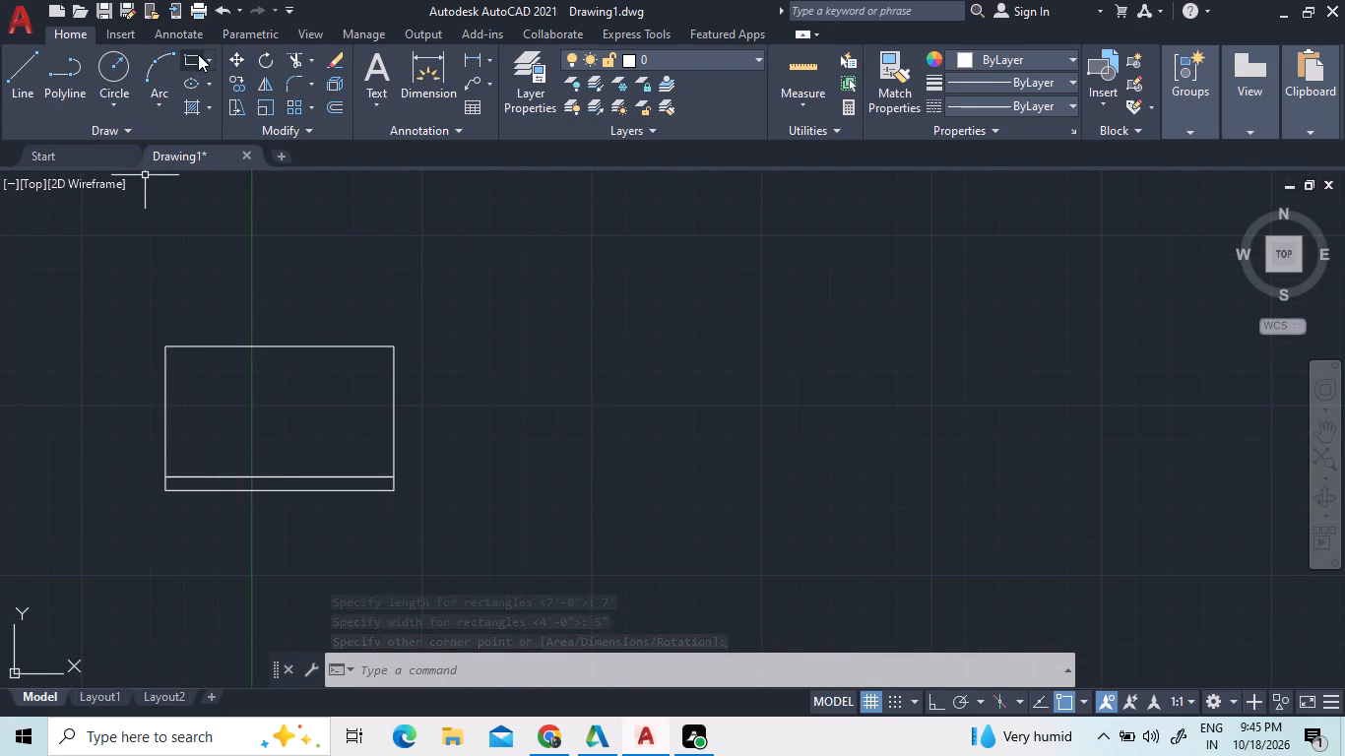
pyautogui.click(199, 53)
pyautogui.click(161, 495)
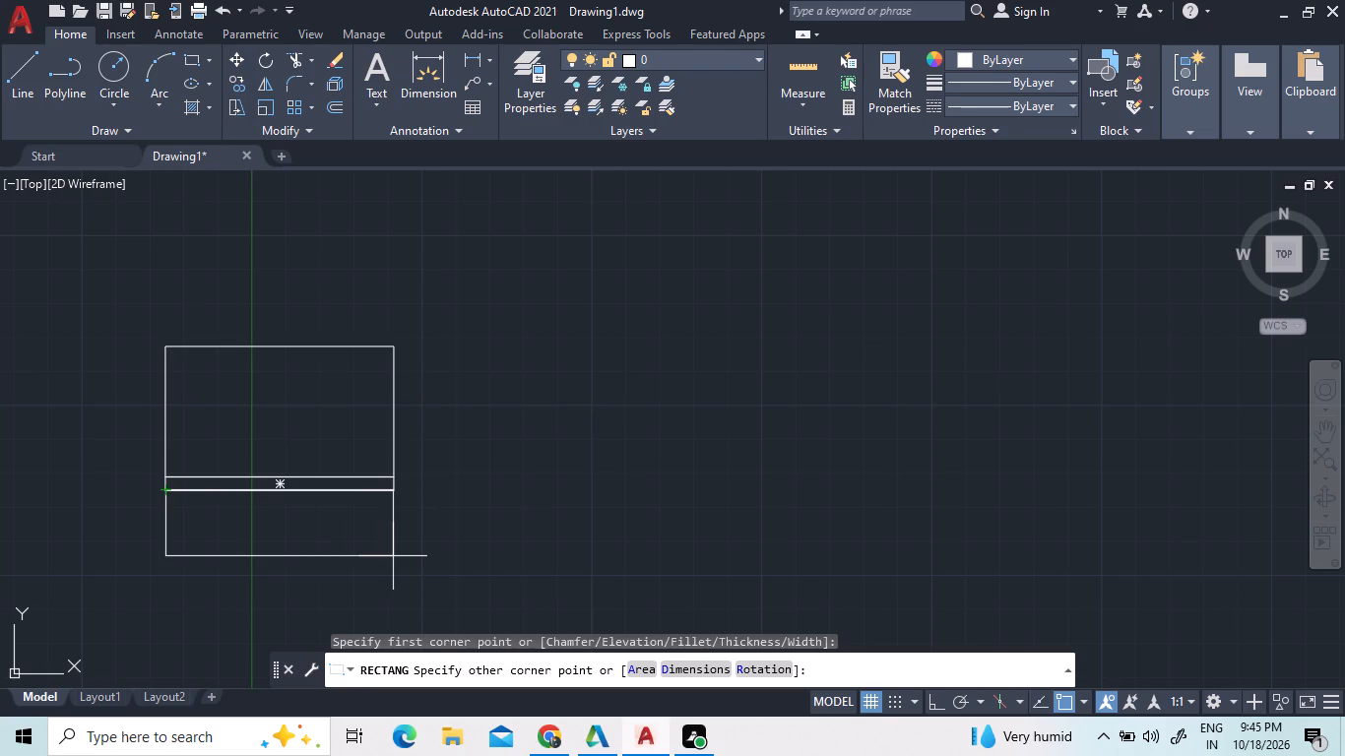
pyautogui.write('d')
pyautogui.press('space')
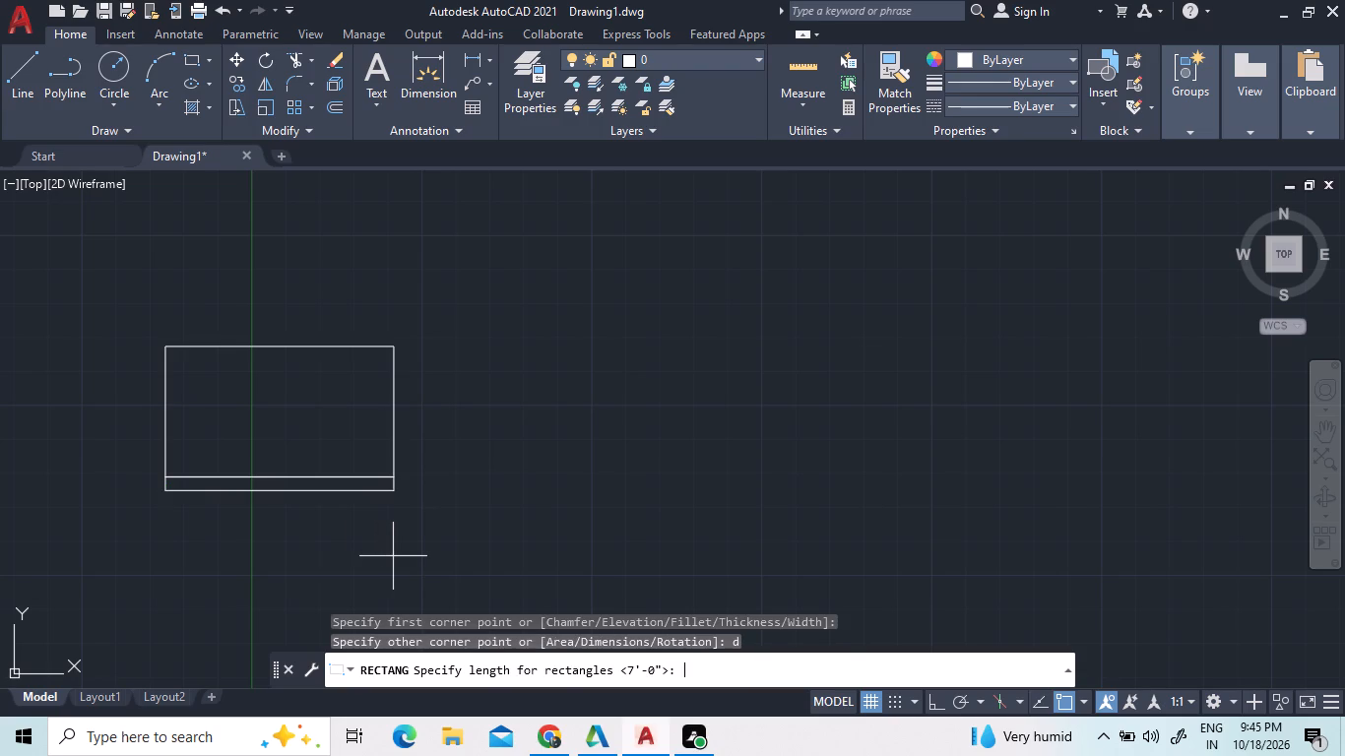
pyautogui.press('7')
pyautogui.hotkey('shift', '"')
pyautogui.press('BackSpace')
pyautogui.press("'")
pyautogui.press('Return')
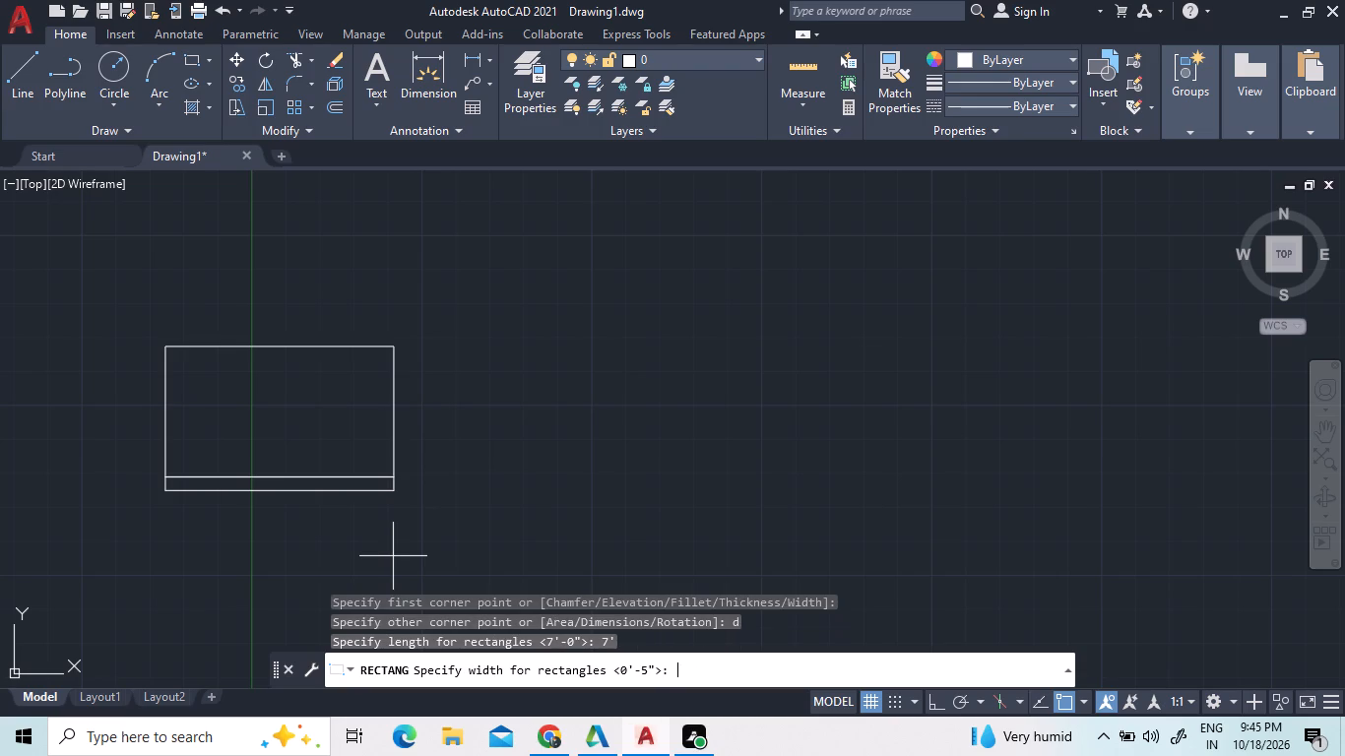
pyautogui.press('5')
pyautogui.press("'")
pyautogui.press('Return')
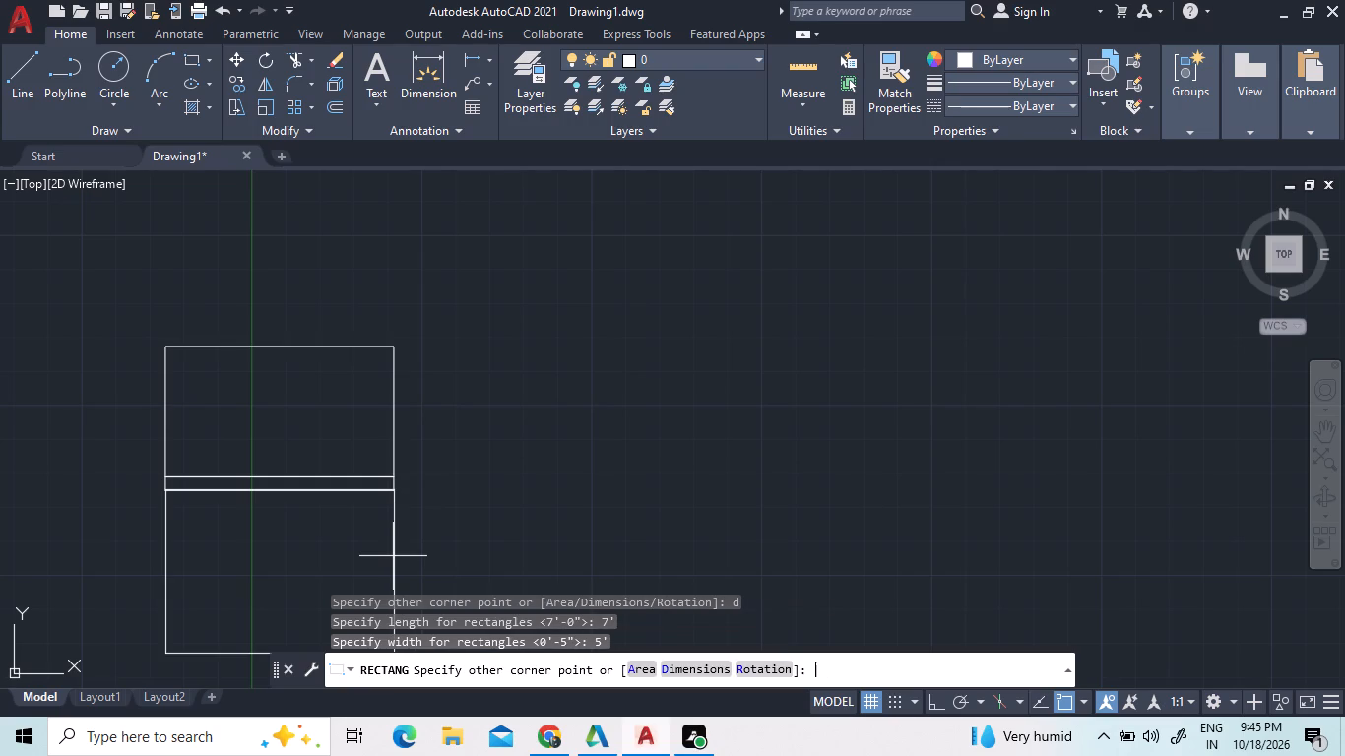
pyautogui.scroll(-3, 388, 450)
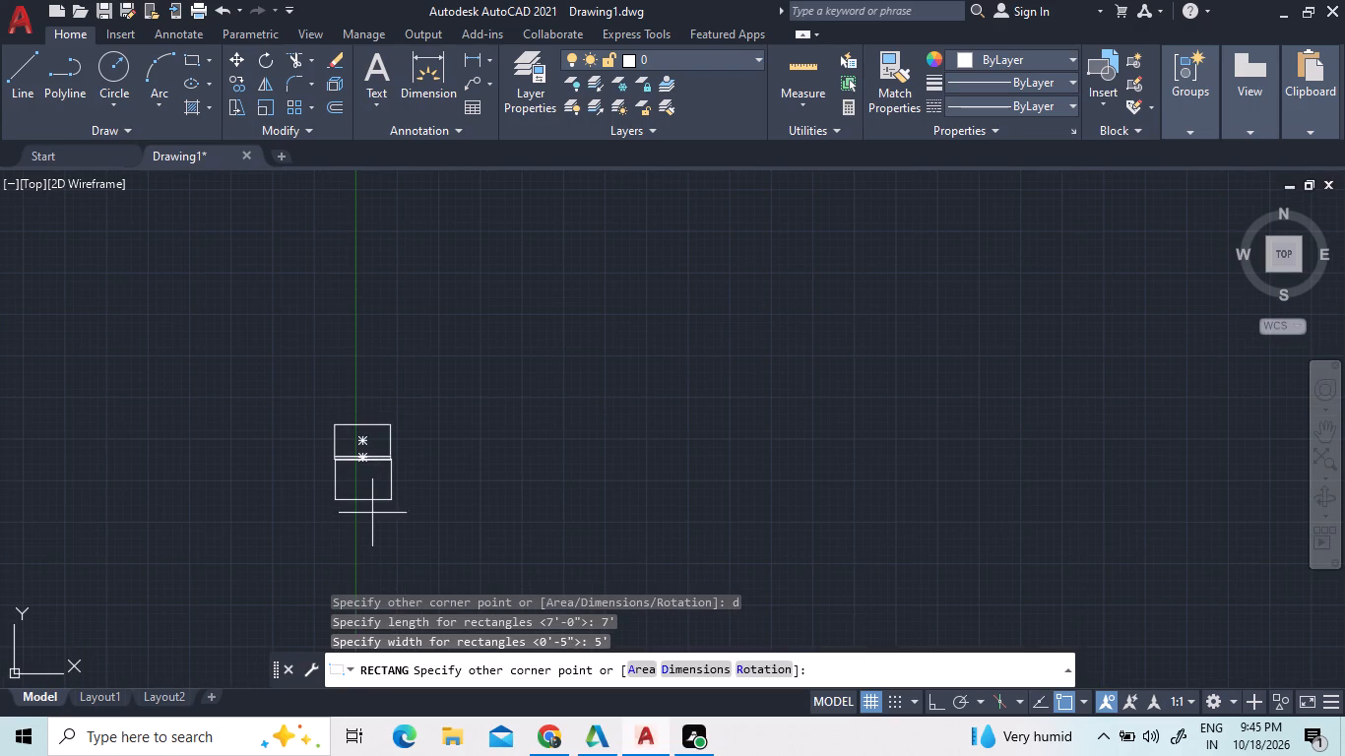
pyautogui.click(373, 516)
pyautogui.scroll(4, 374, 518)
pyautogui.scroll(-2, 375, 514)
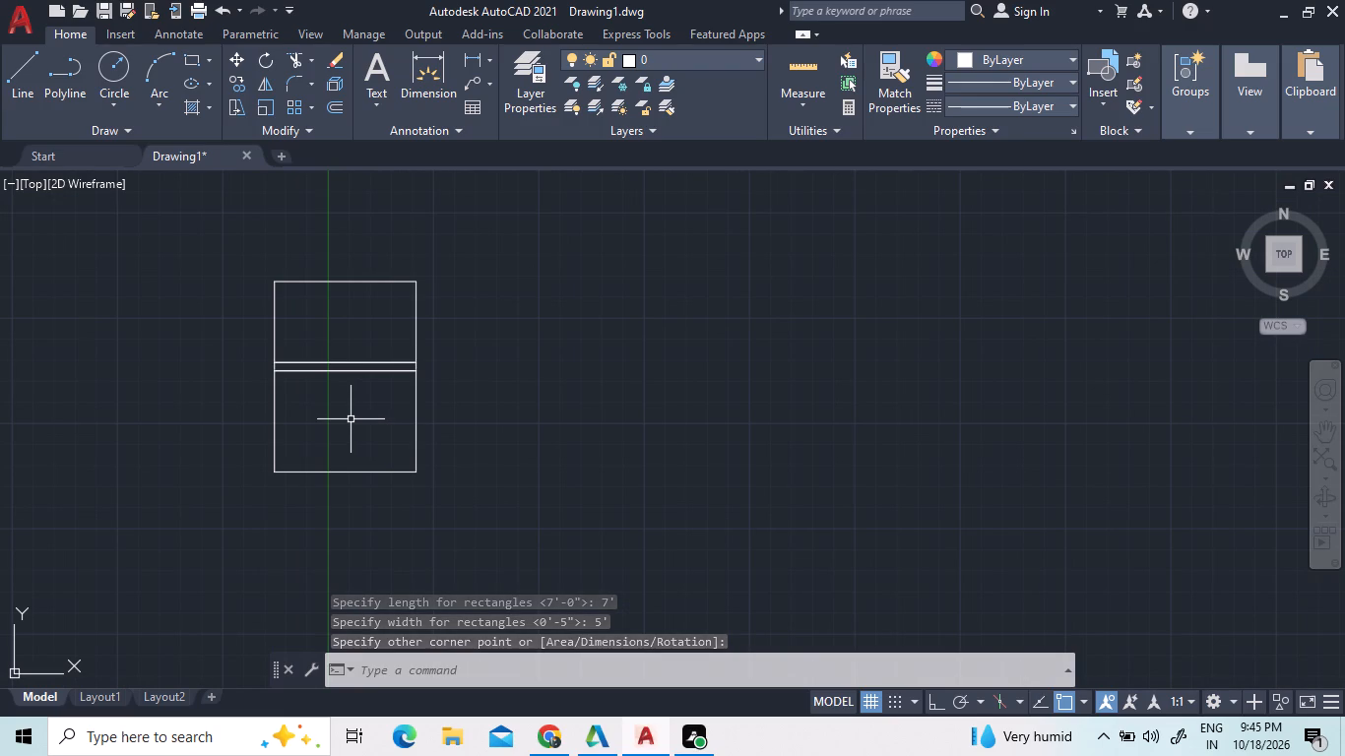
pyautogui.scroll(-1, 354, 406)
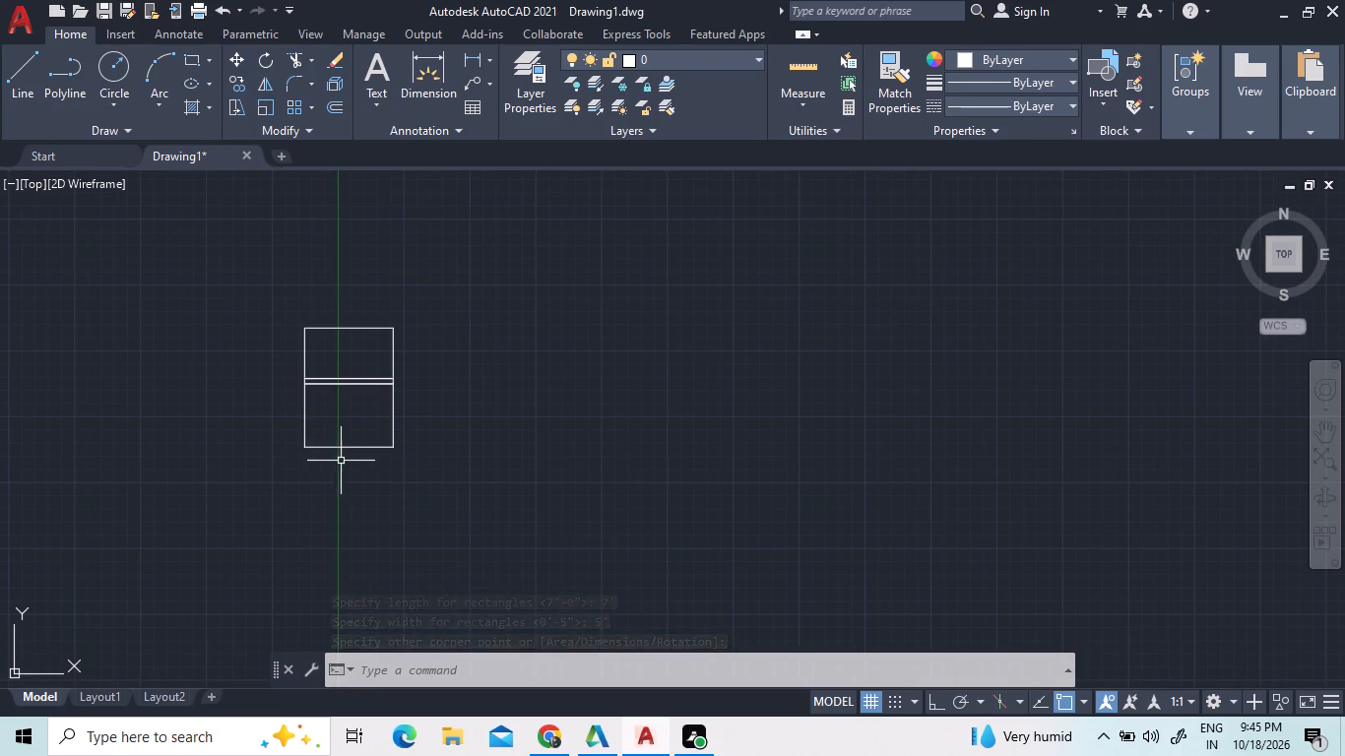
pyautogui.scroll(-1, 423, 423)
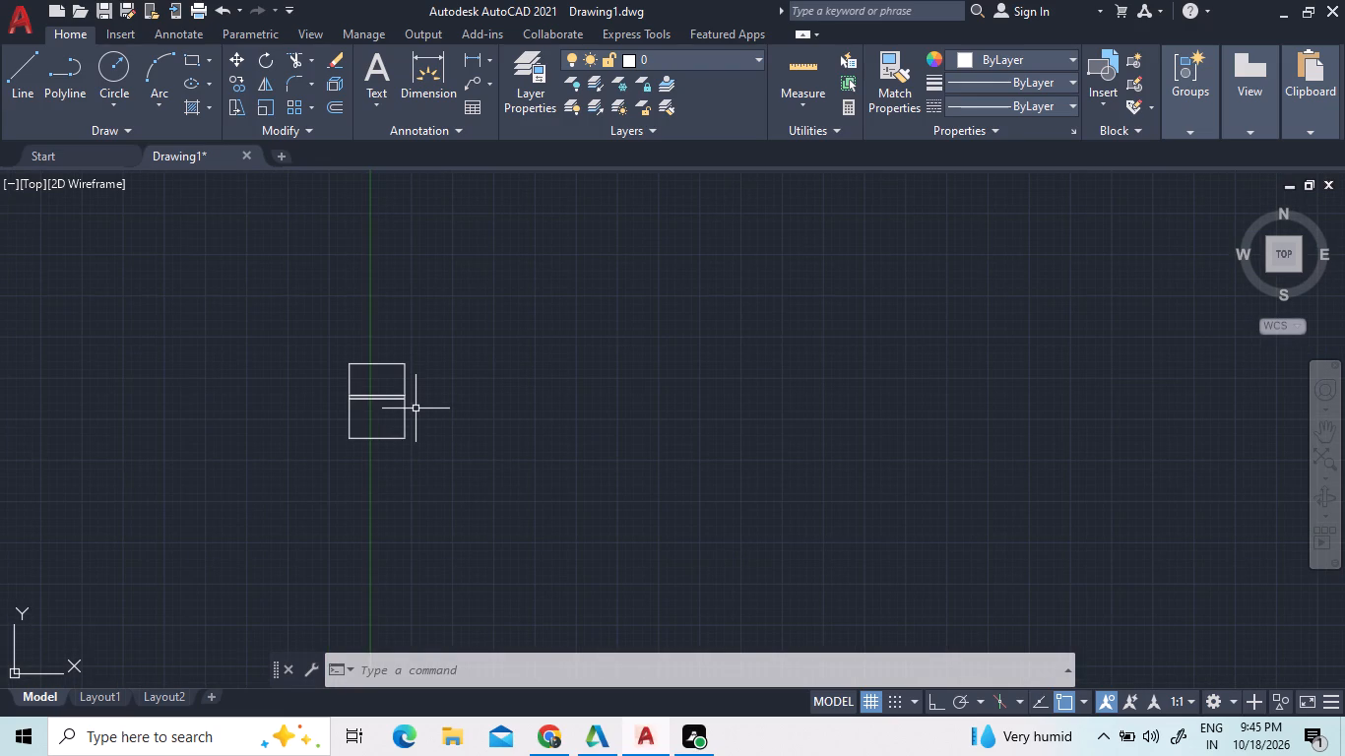
# Draw an 11'9" by 9'4.5" rectangle beside the stack, starting from the lower-right corner of the 7' by 5' rectangle.
pyautogui.scroll(1, 416, 409)
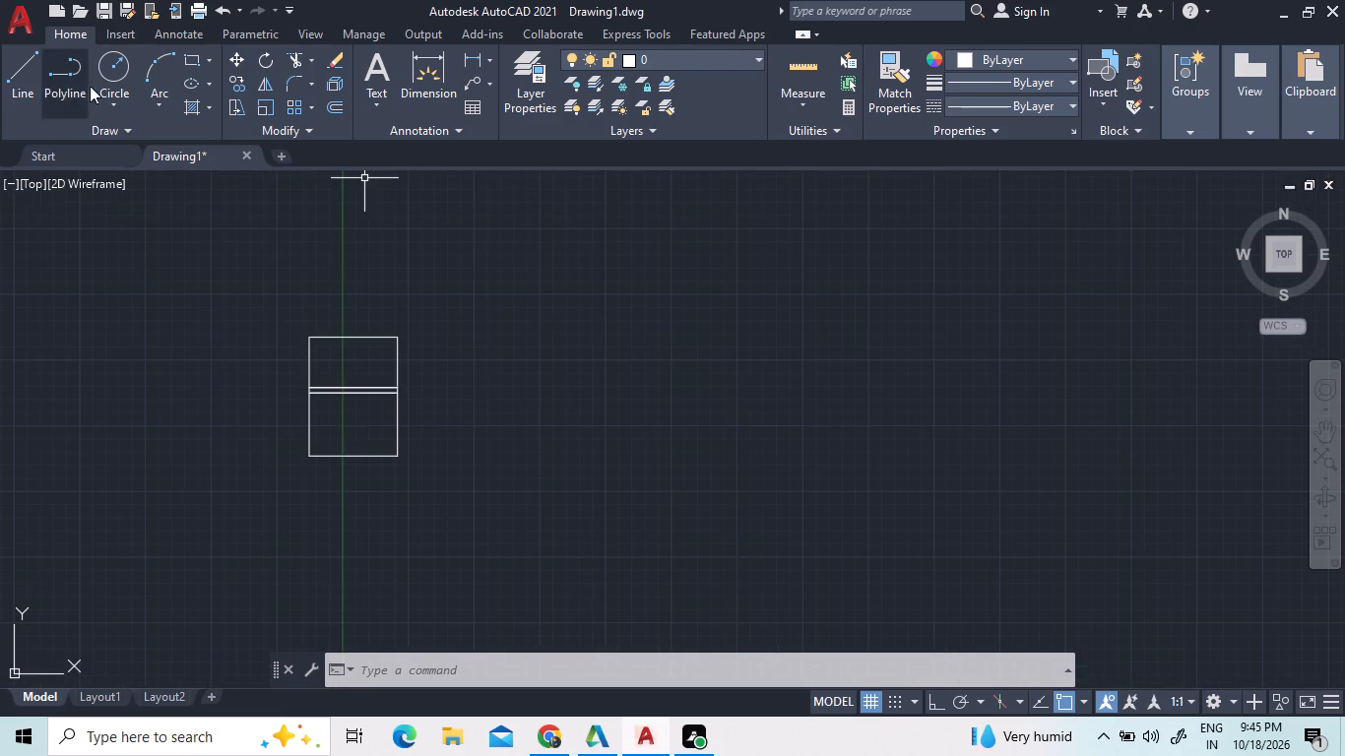
pyautogui.click(189, 62)
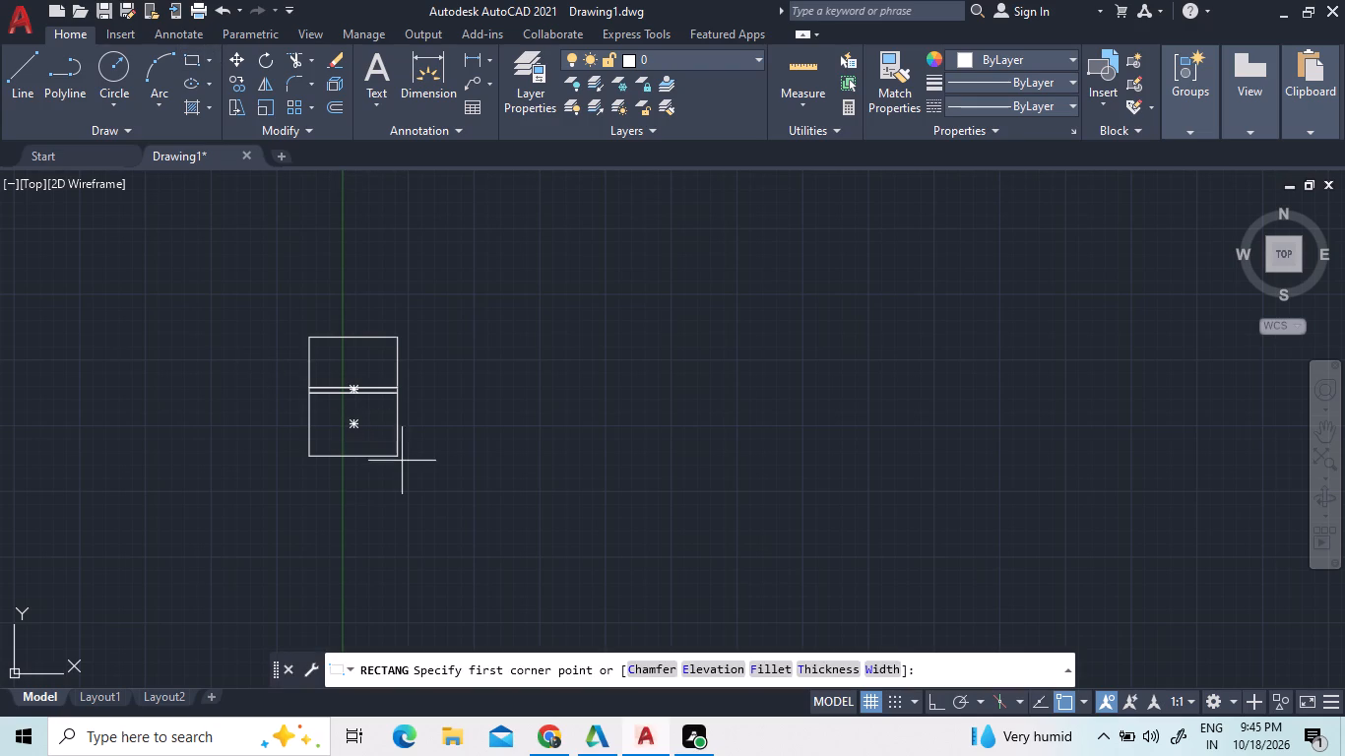
pyautogui.click(399, 457)
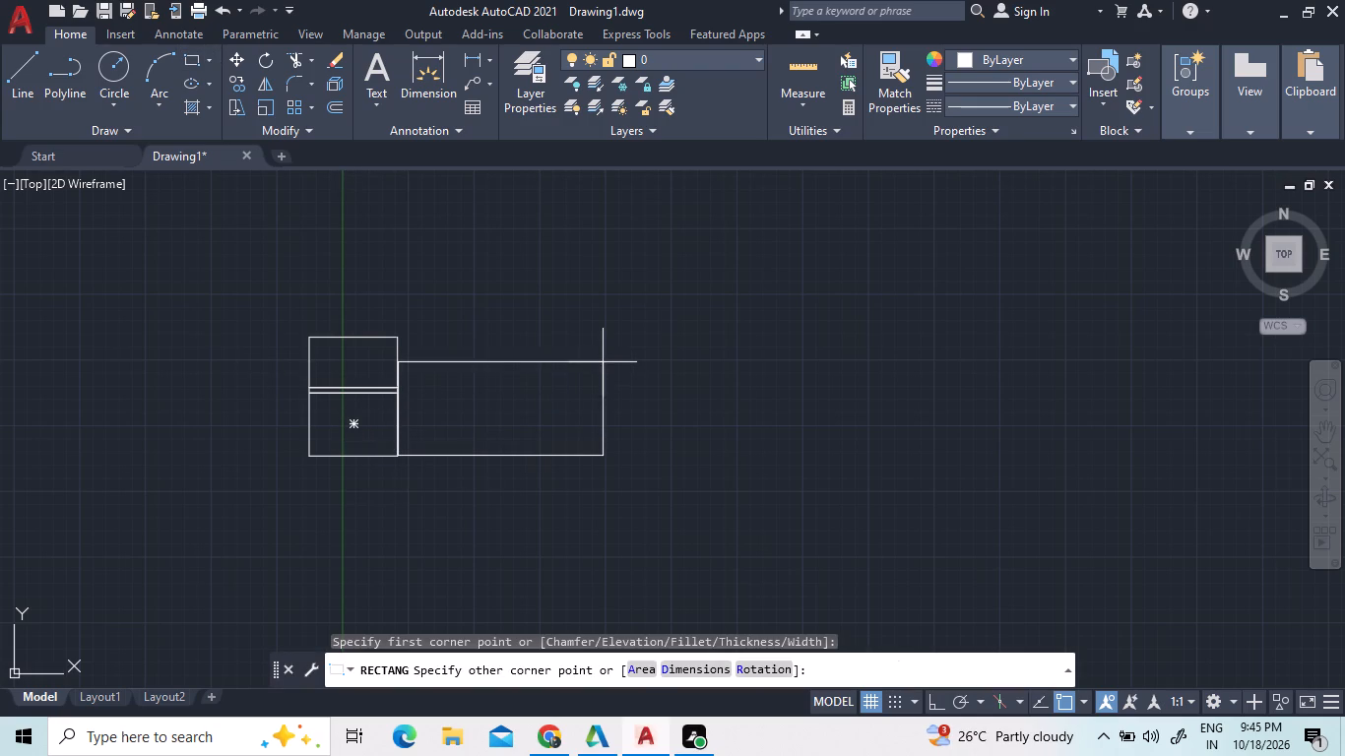
pyautogui.write('d')
pyautogui.press('space')
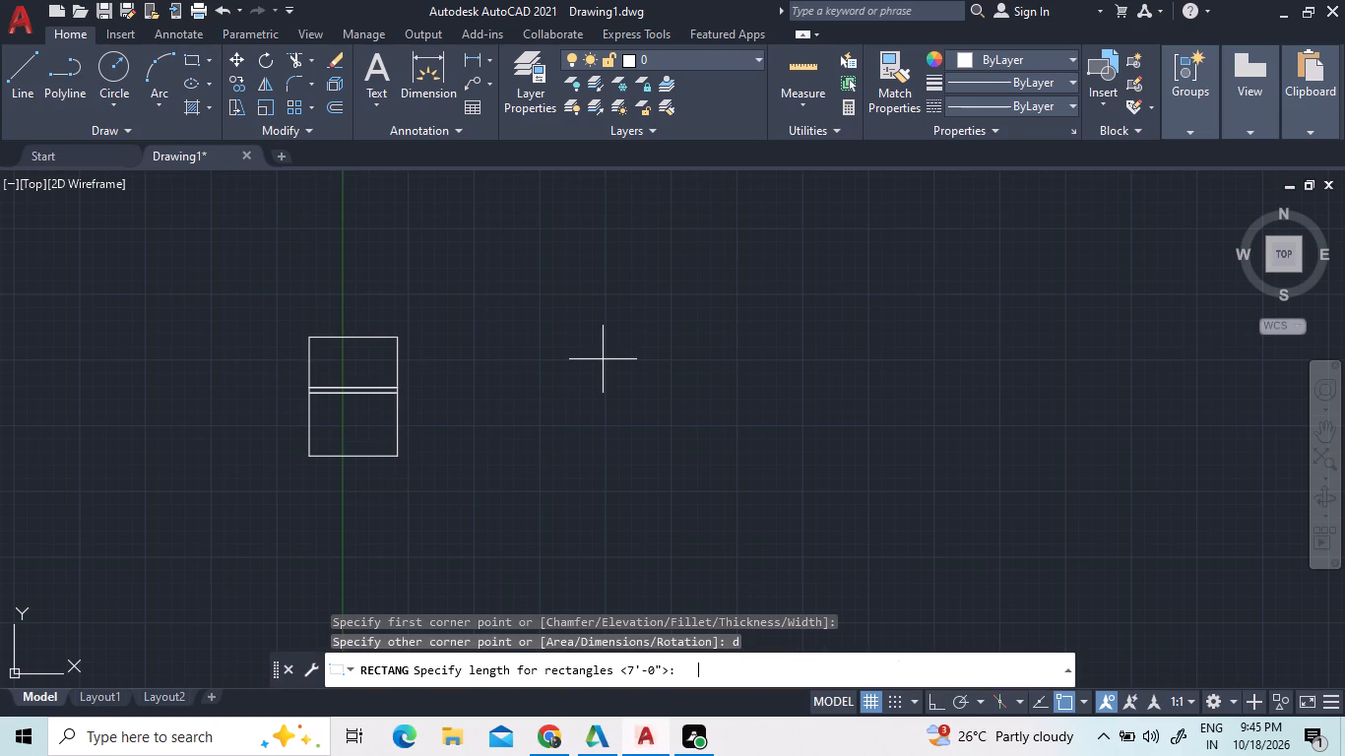
pyautogui.write('11\'9"')
pyautogui.press('Return')
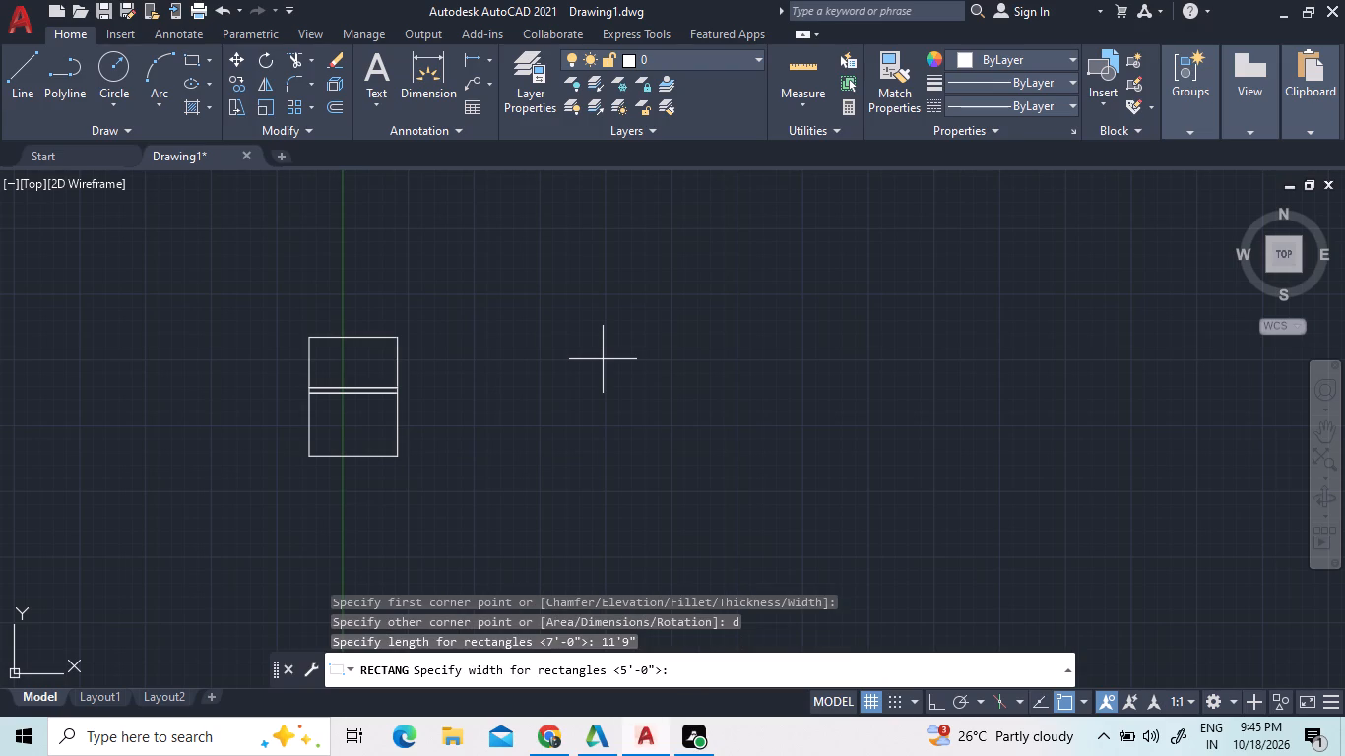
pyautogui.write("9'")
pyautogui.press('4')
pyautogui.write('.5"')
pyautogui.press('Return')
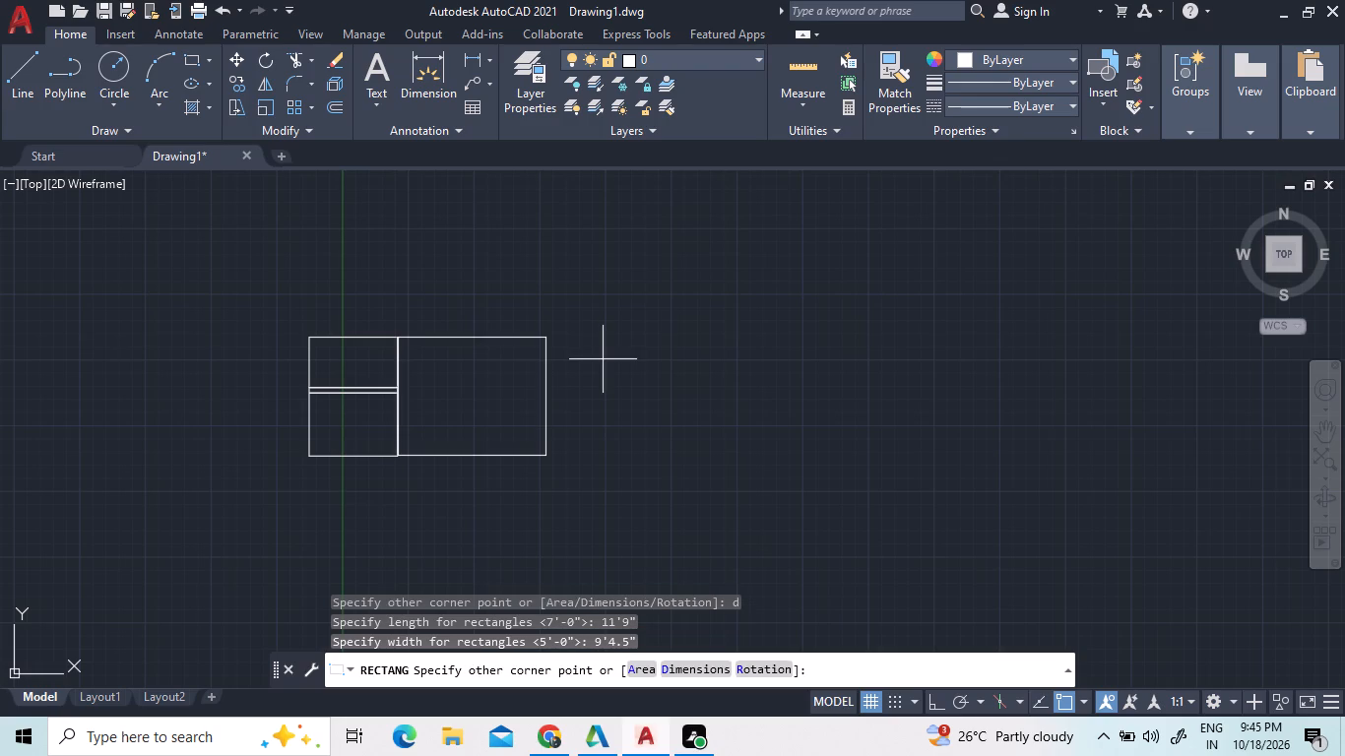
pyautogui.click(465, 390)
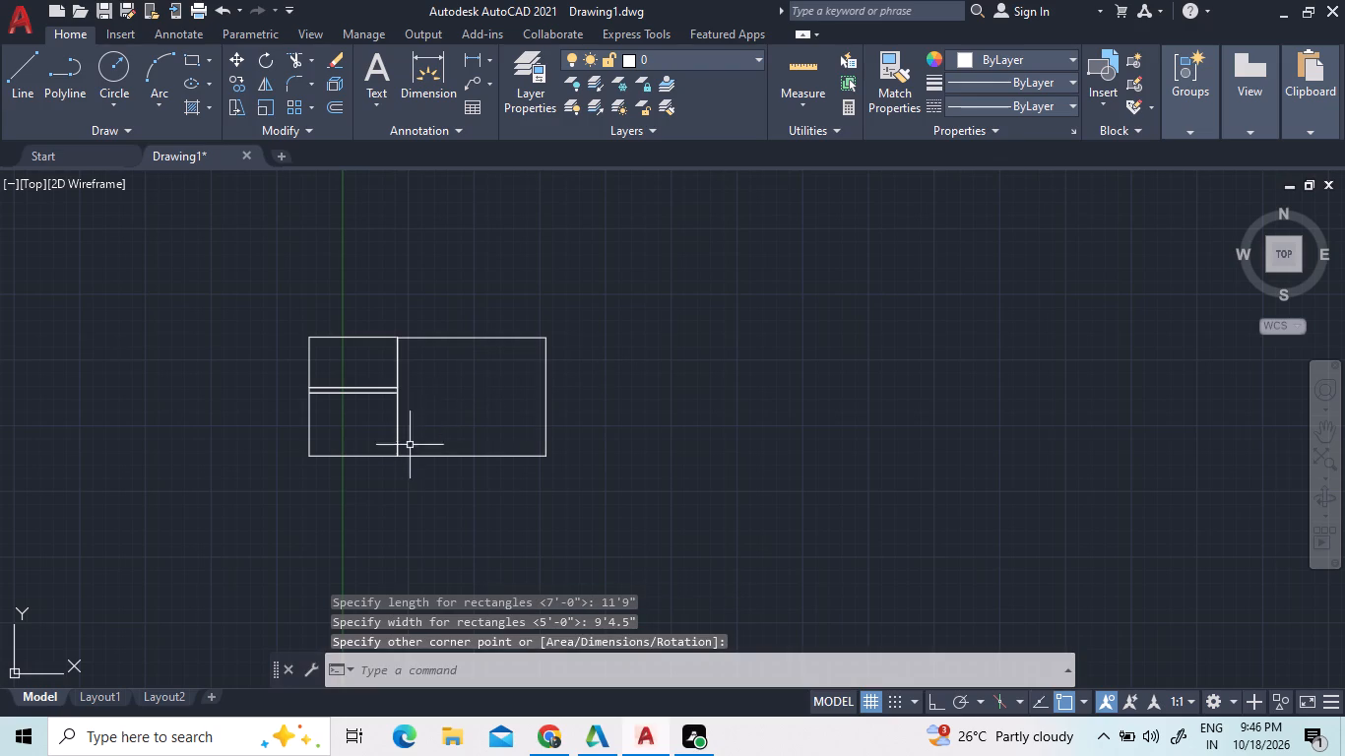
# Stretch the upper-left corner of the 11'9" rectangle up to the upper-right corner of the adjoining 7' by 4' rectangle.
pyautogui.scroll(4, 410, 445)
pyautogui.scroll(-5, 366, 478)
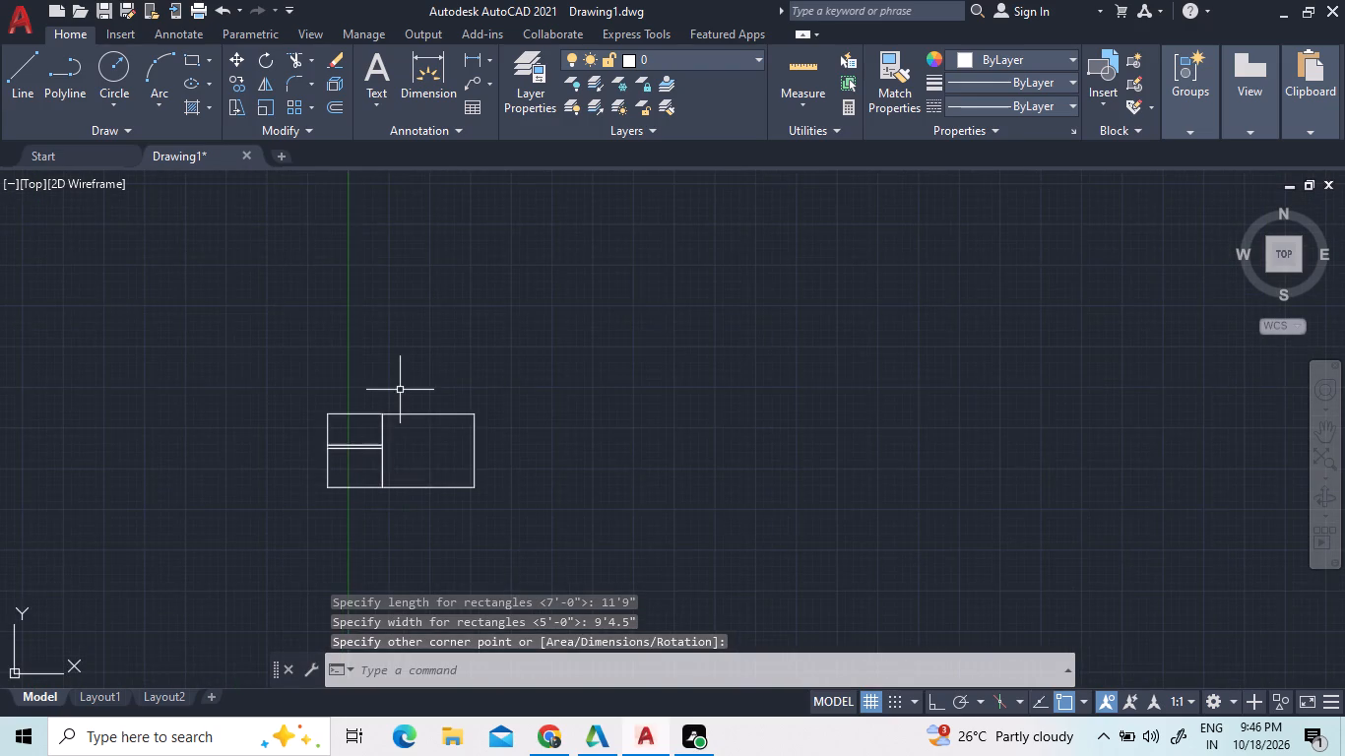
pyautogui.scroll(7, 395, 398)
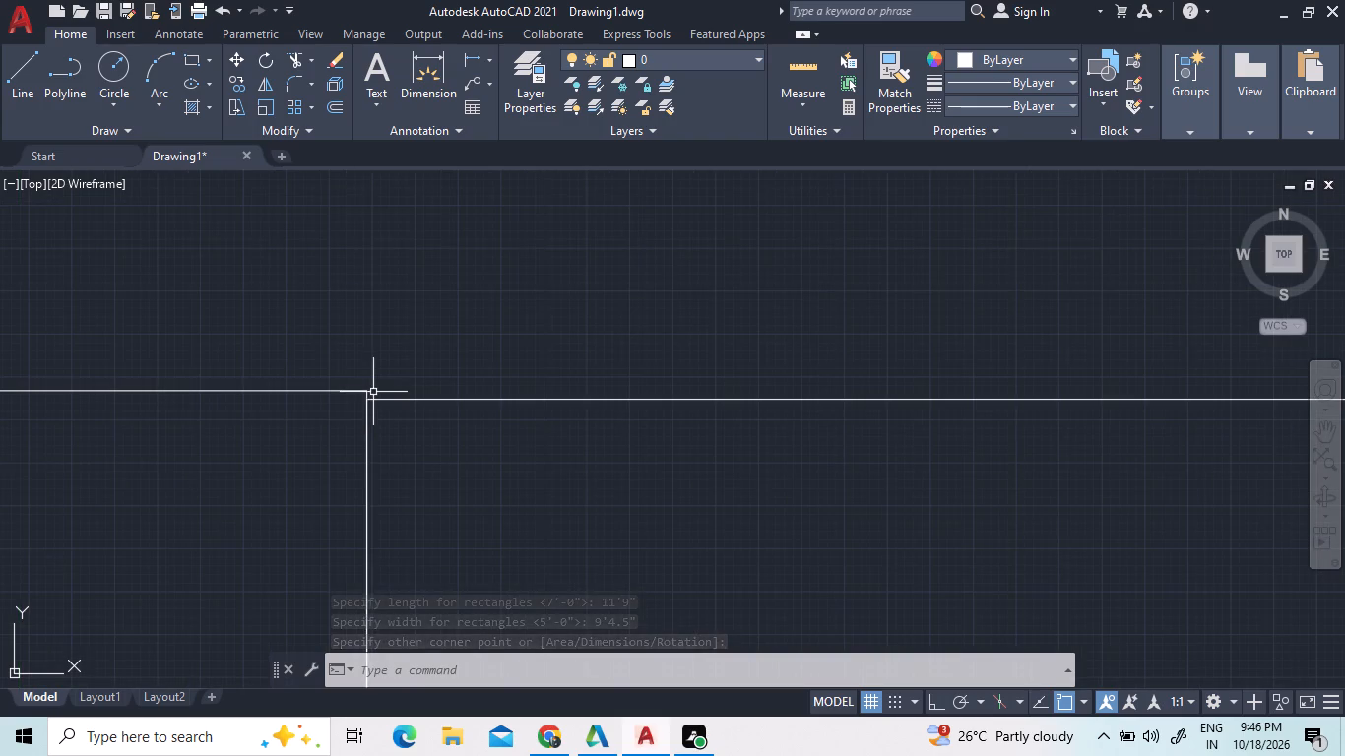
pyautogui.scroll(4, 374, 397)
pyautogui.click(377, 401)
pyautogui.scroll(-6, 427, 340)
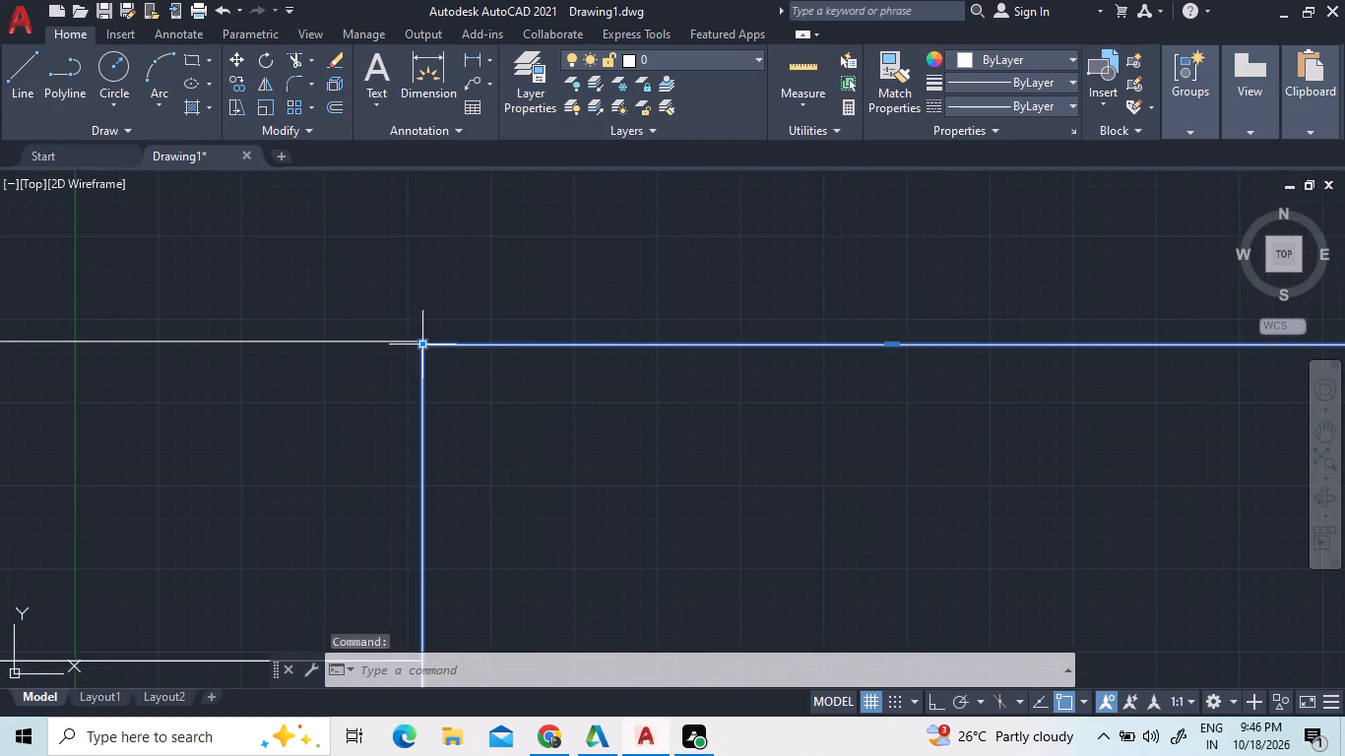
pyautogui.scroll(-3, 425, 347)
pyautogui.scroll(-4, 450, 556)
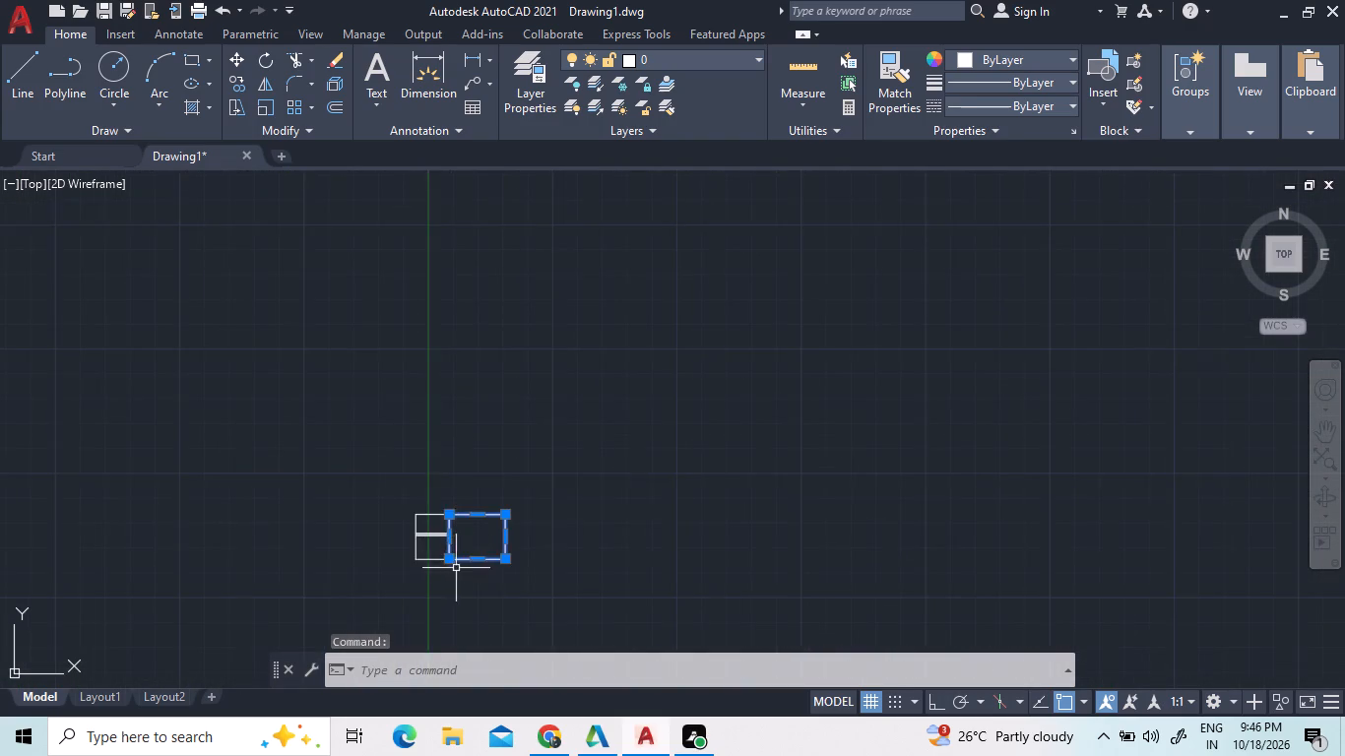
pyautogui.scroll(11, 450, 565)
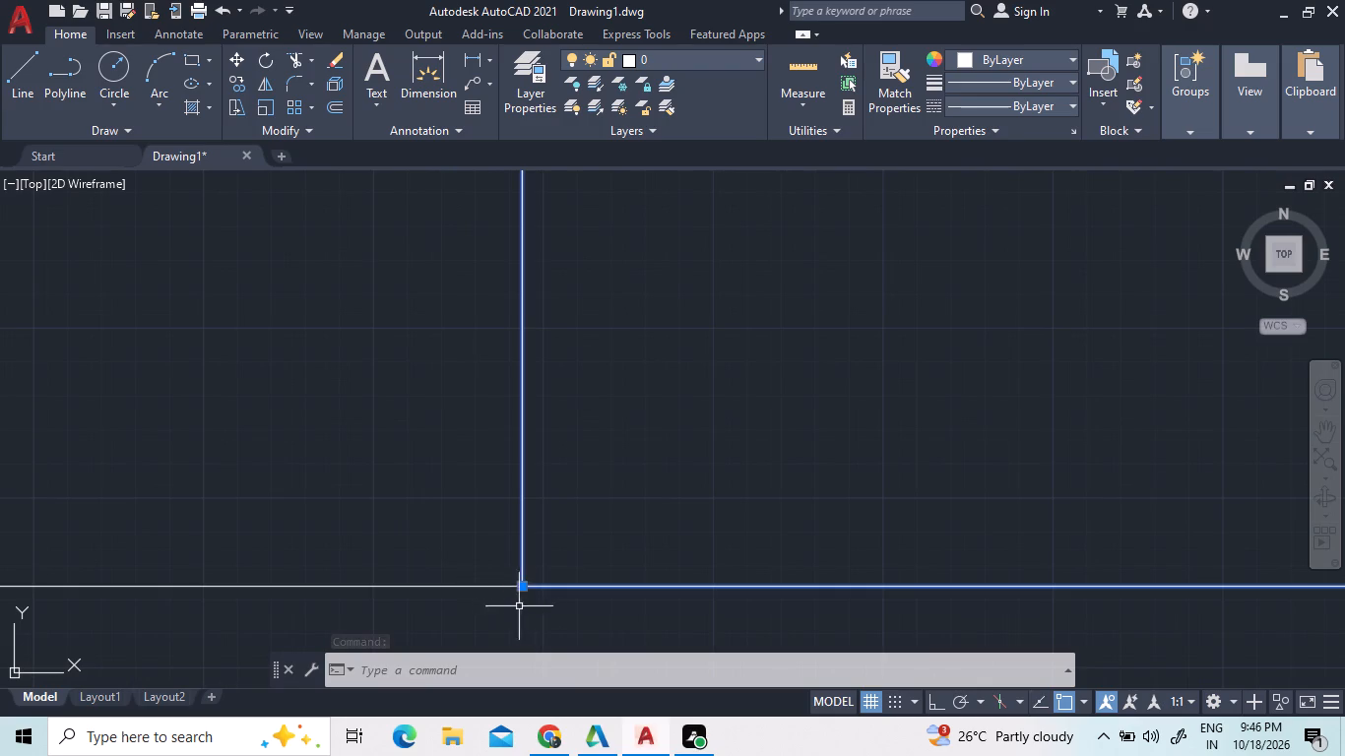
pyautogui.scroll(3, 532, 607)
pyautogui.scroll(5, 478, 529)
pyautogui.scroll(-5, 504, 516)
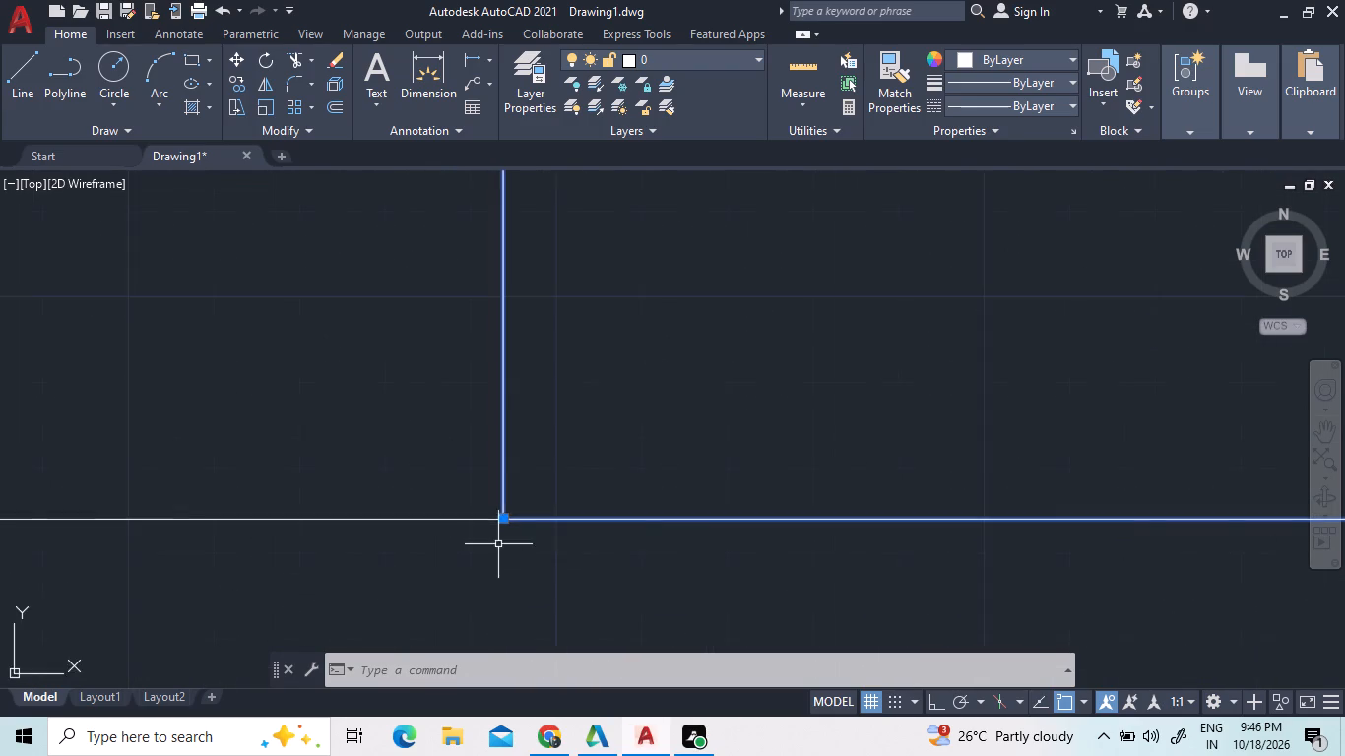
pyautogui.scroll(-13, 498, 544)
pyautogui.scroll(2, 498, 456)
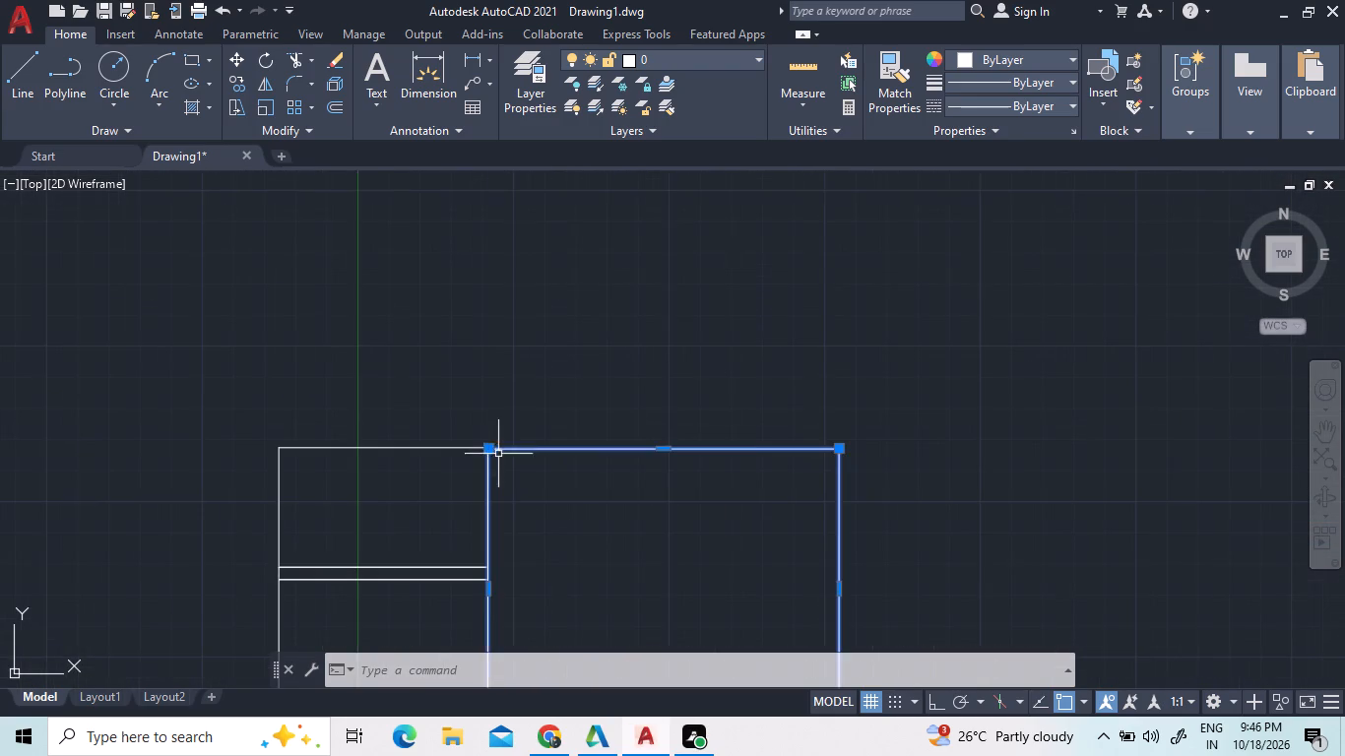
pyautogui.scroll(7, 491, 436)
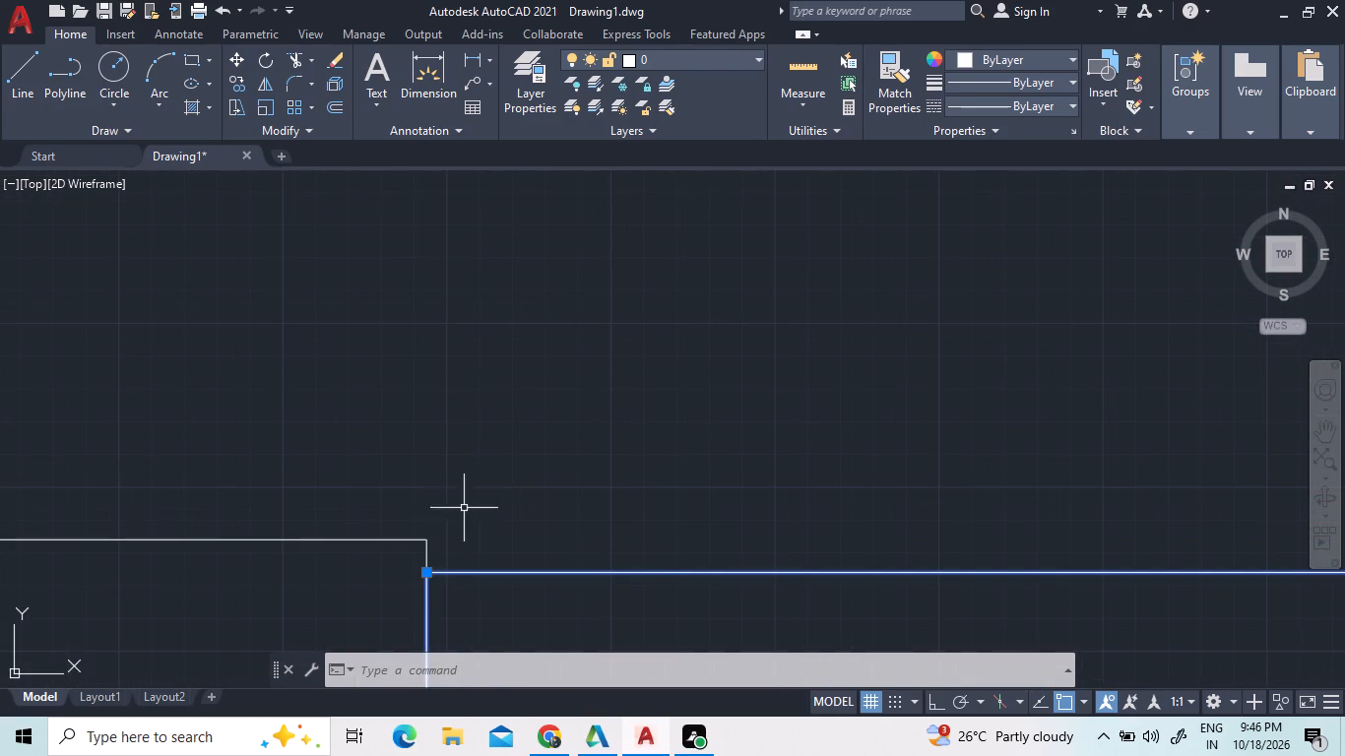
pyautogui.rightClick(455, 536)
pyautogui.click(389, 385)
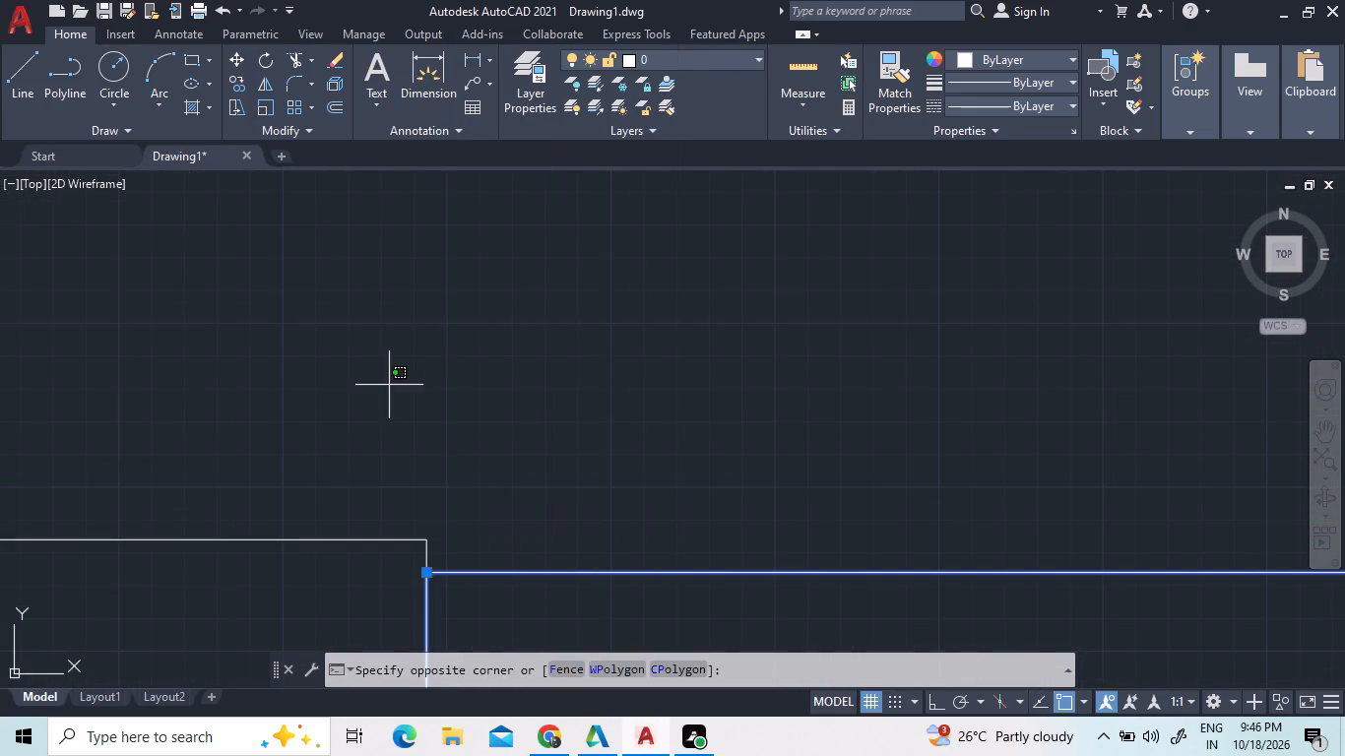
pyautogui.click(459, 479)
pyautogui.click(424, 573)
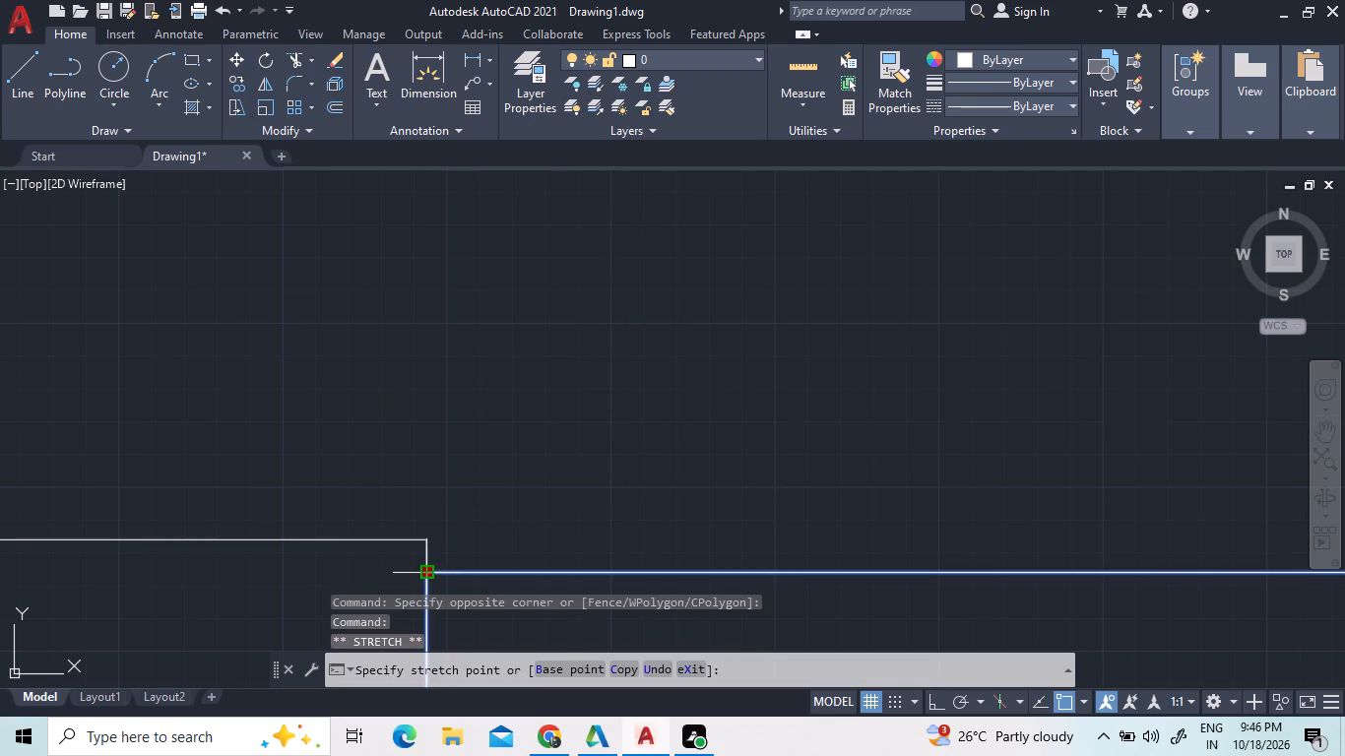
pyautogui.click(423, 544)
pyautogui.scroll(-3, 420, 494)
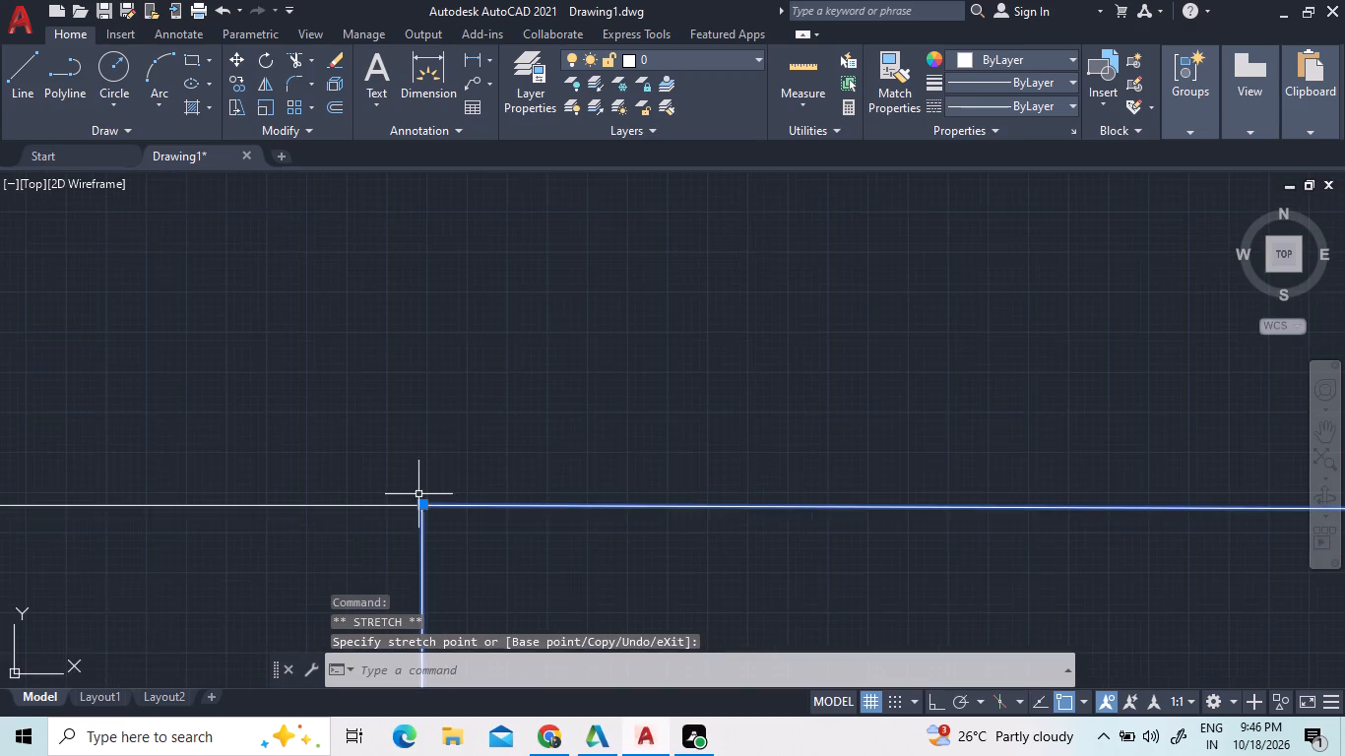
pyautogui.scroll(-5, 418, 494)
pyautogui.scroll(-3, 586, 458)
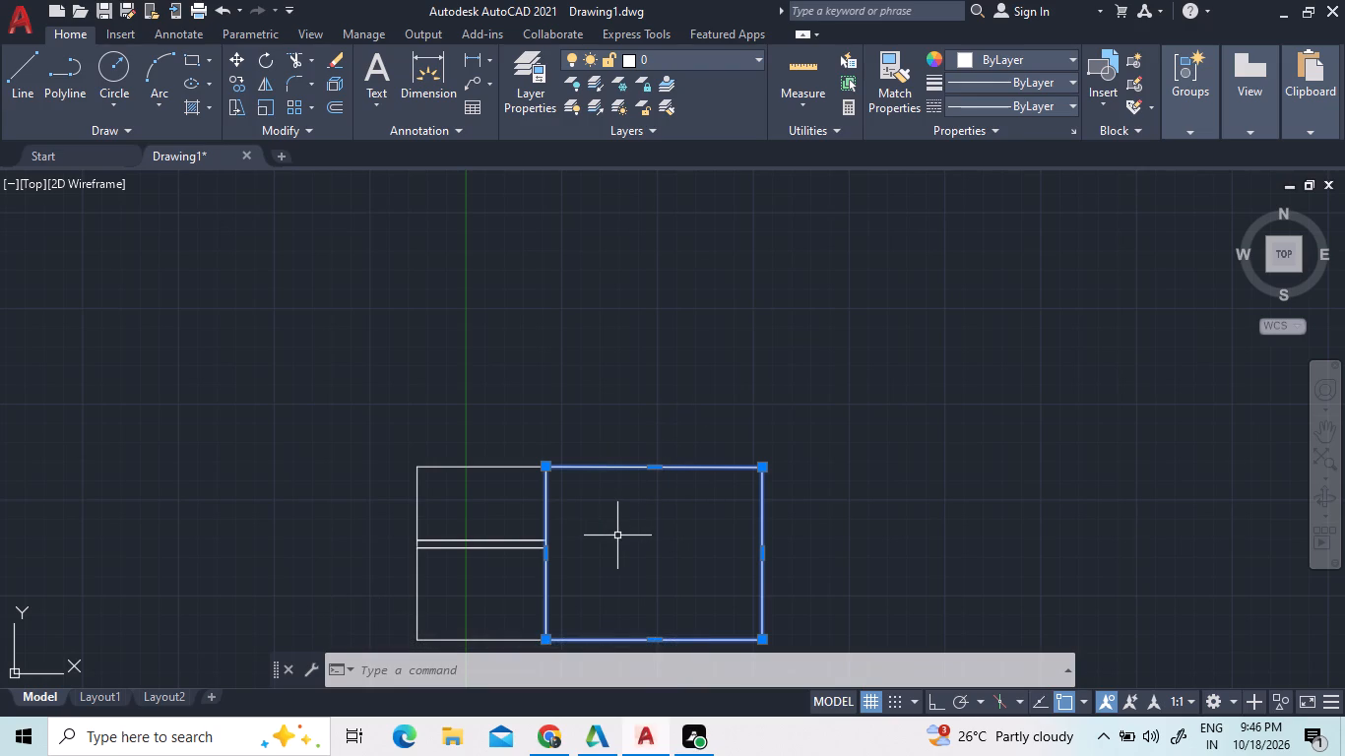
pyautogui.press('Escape')
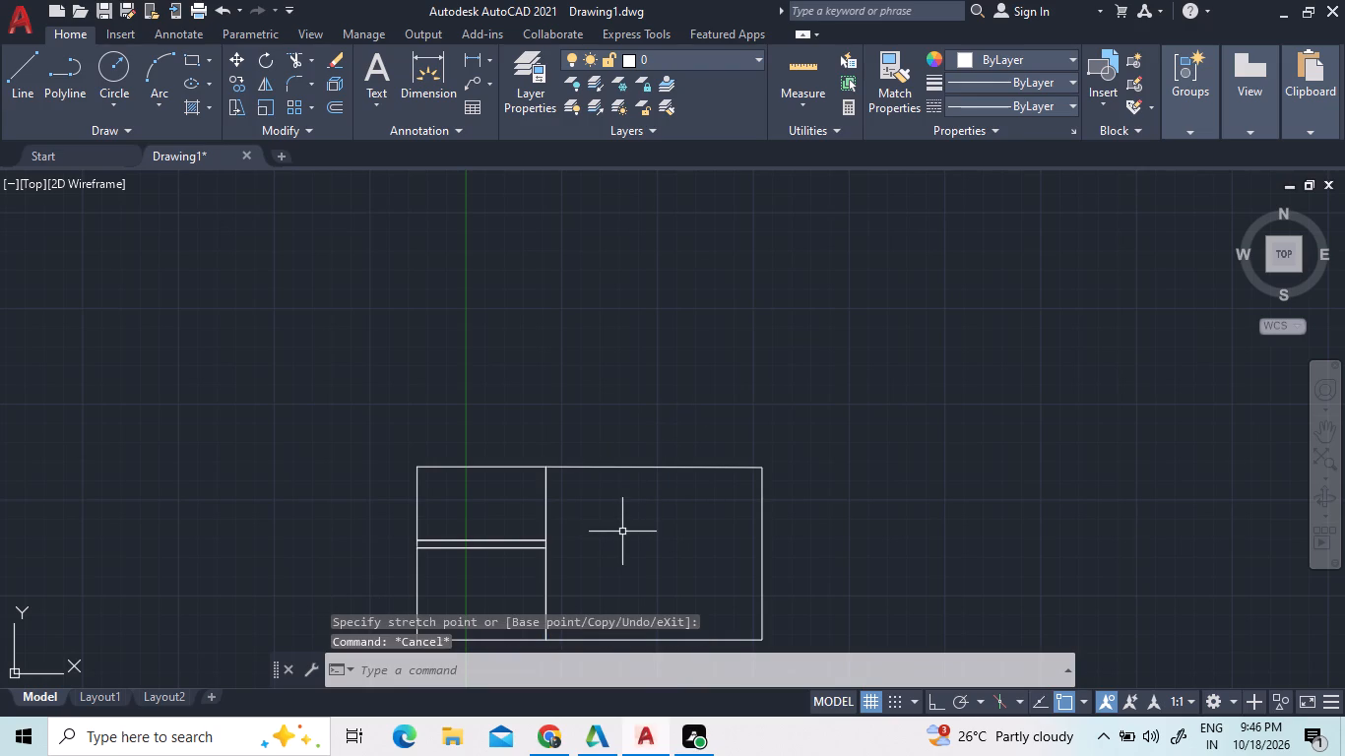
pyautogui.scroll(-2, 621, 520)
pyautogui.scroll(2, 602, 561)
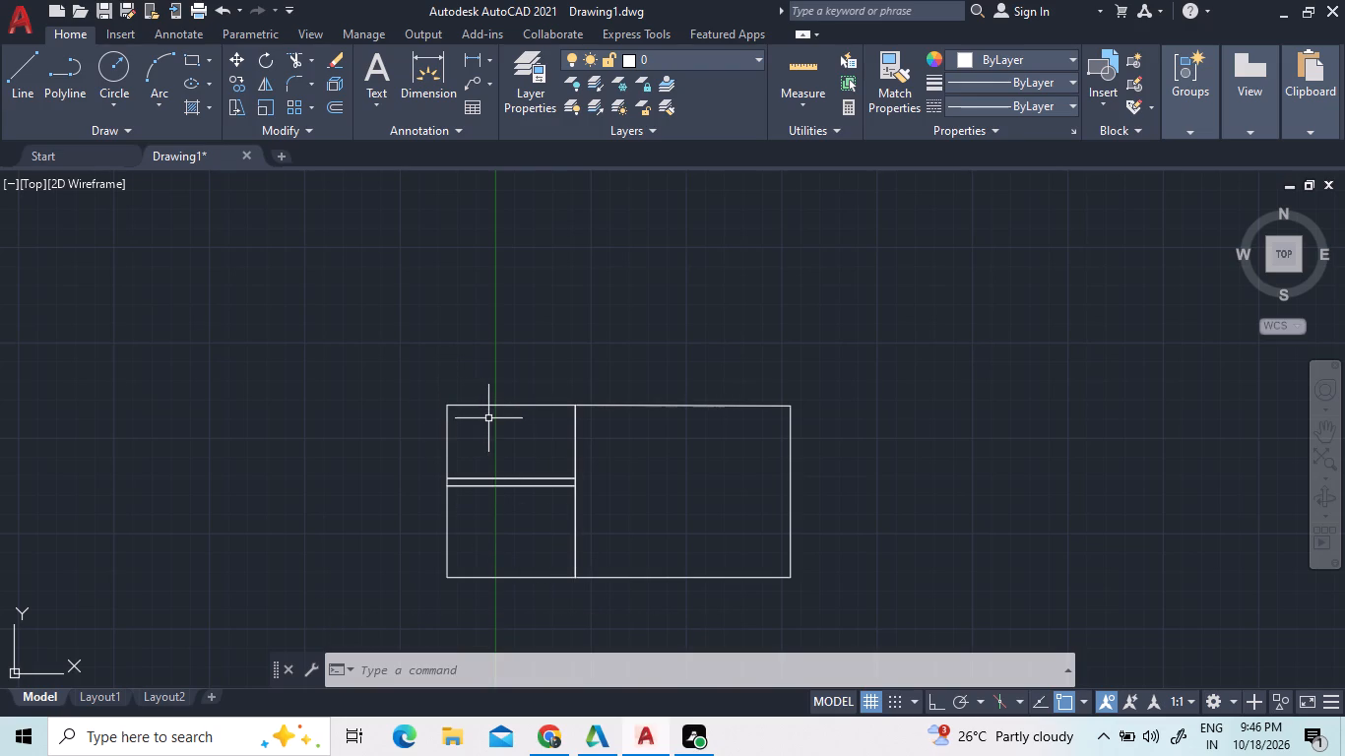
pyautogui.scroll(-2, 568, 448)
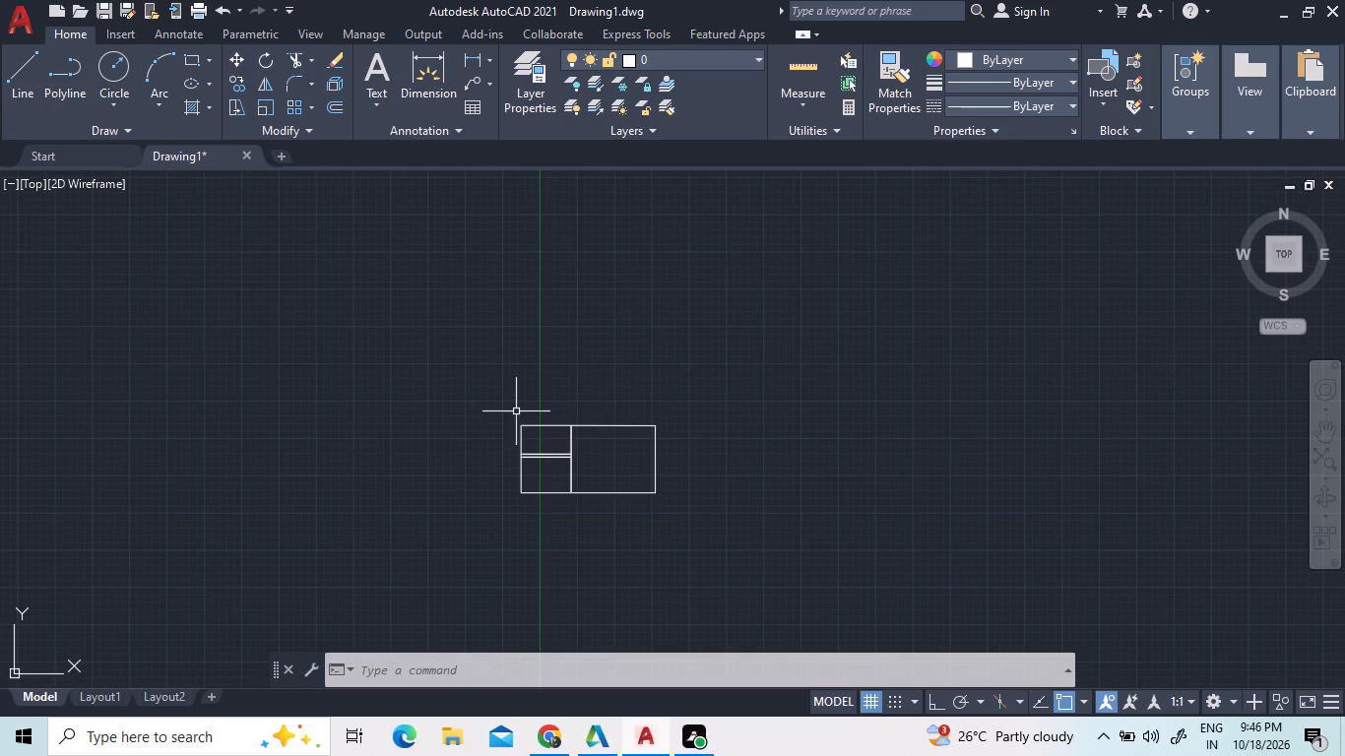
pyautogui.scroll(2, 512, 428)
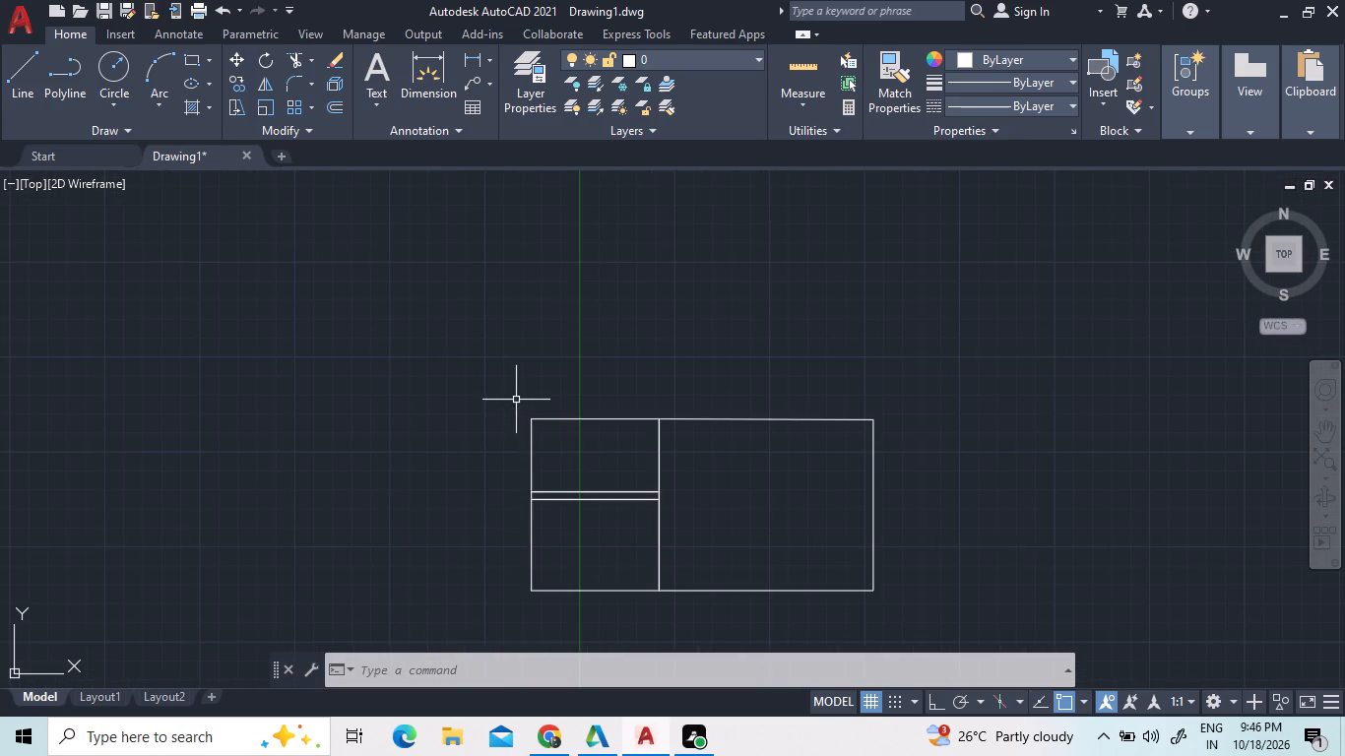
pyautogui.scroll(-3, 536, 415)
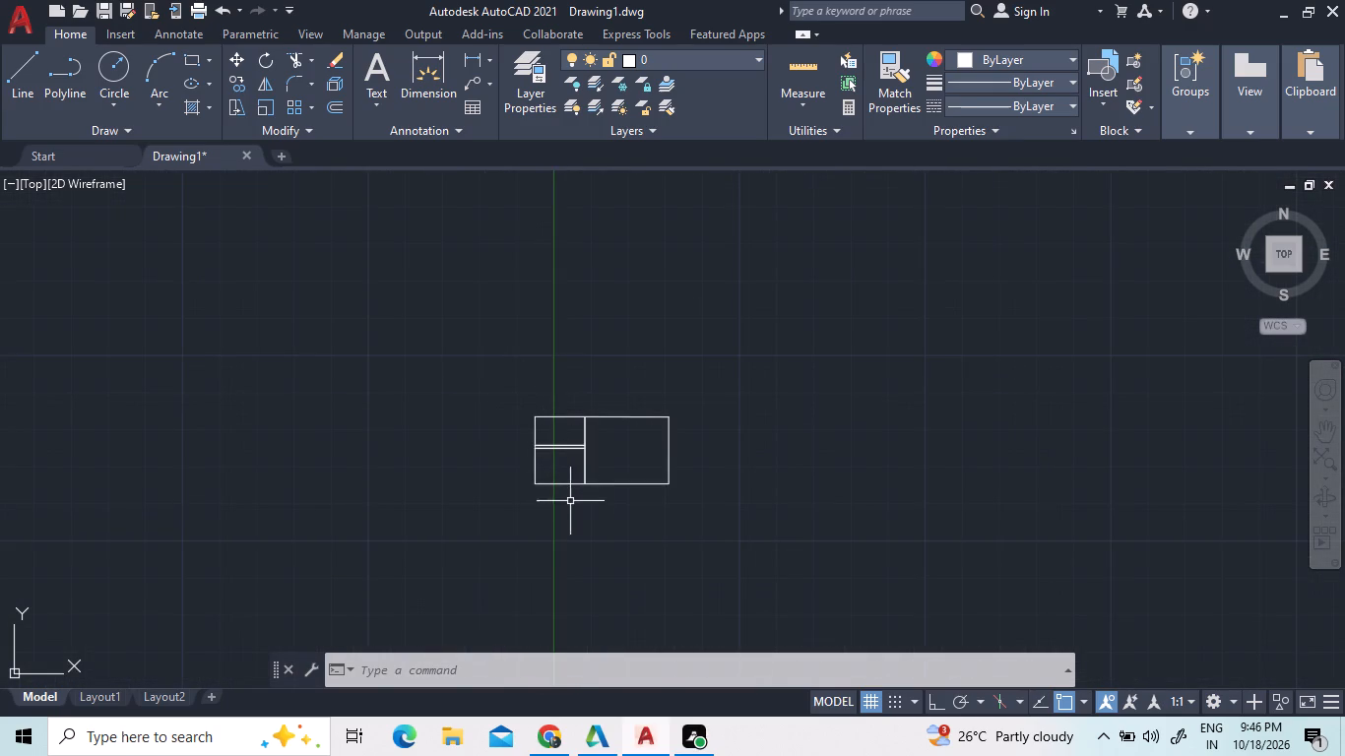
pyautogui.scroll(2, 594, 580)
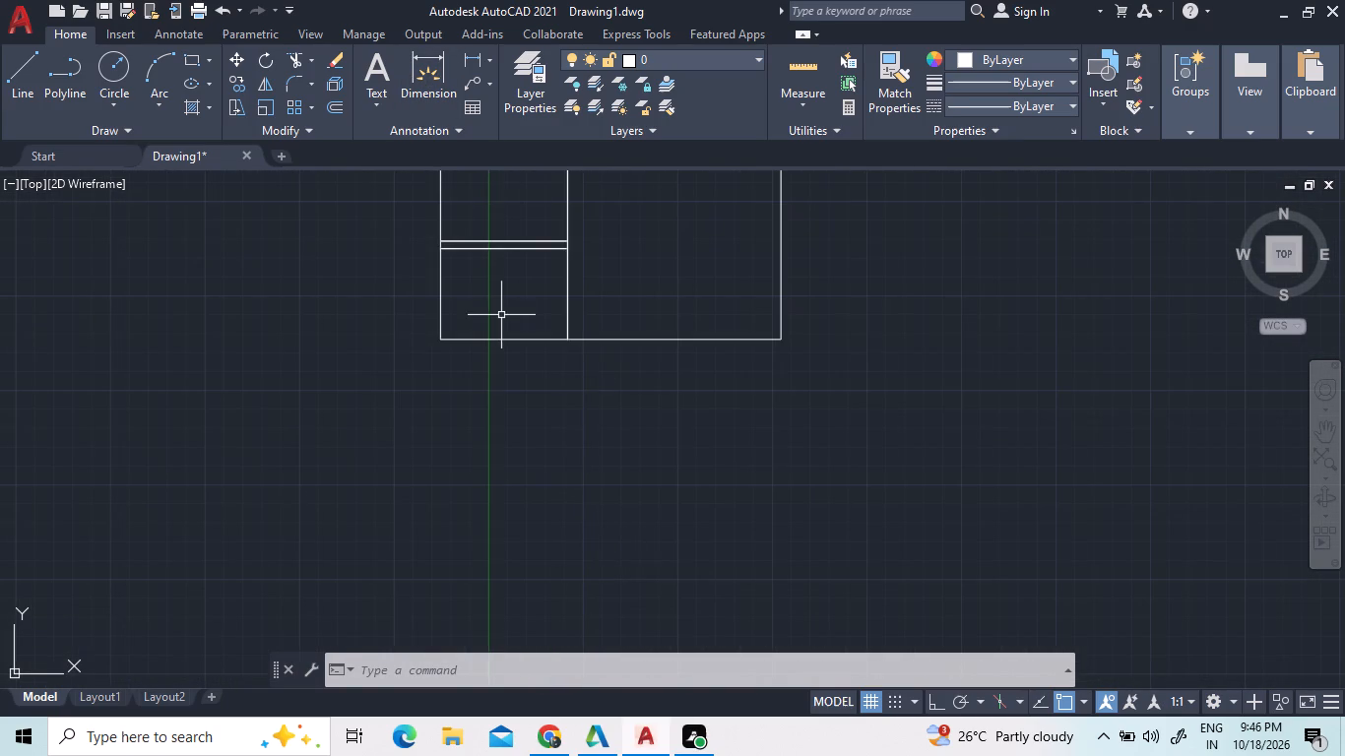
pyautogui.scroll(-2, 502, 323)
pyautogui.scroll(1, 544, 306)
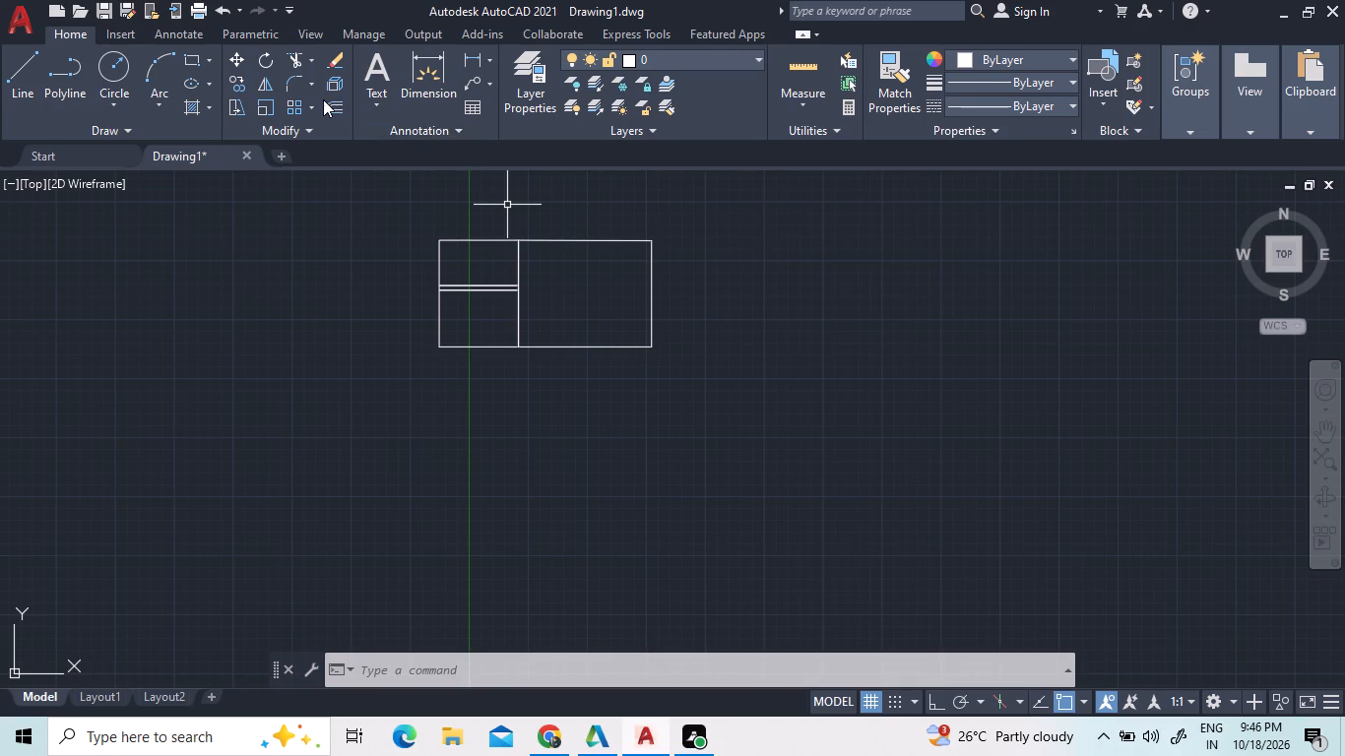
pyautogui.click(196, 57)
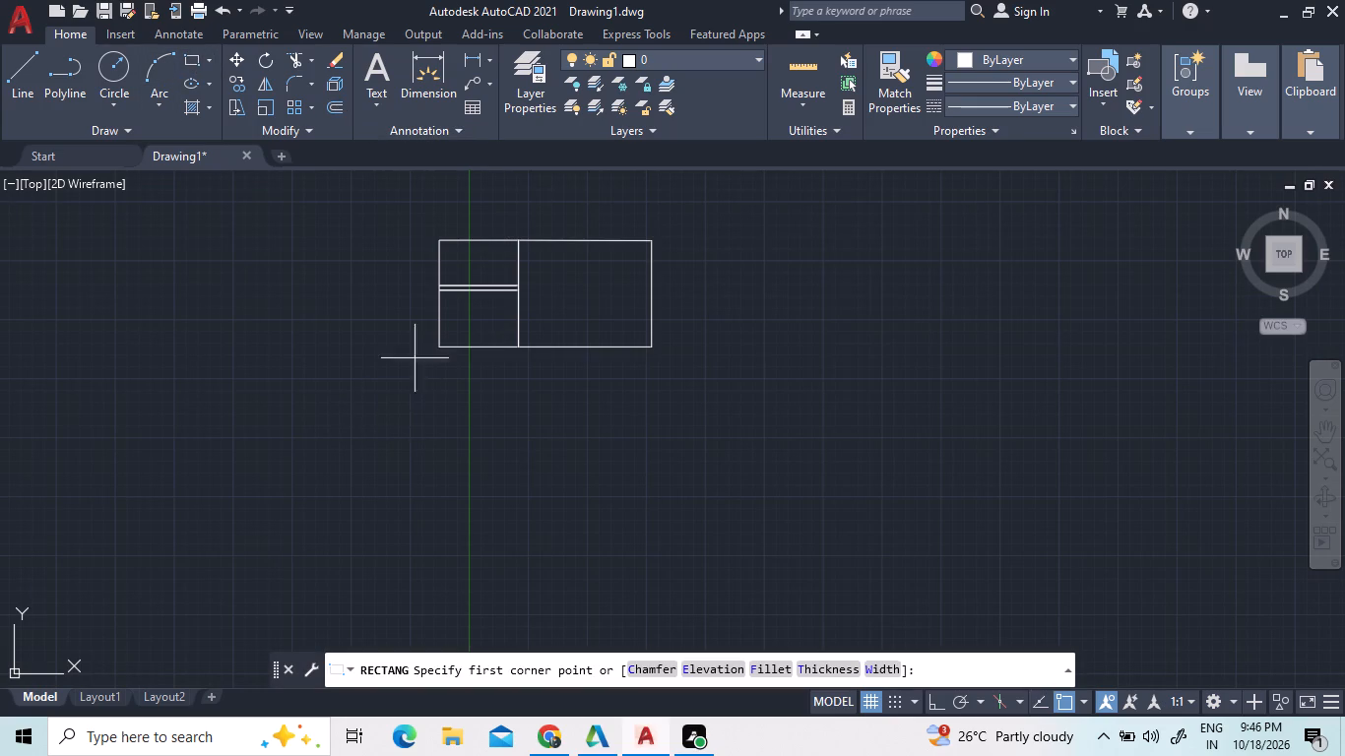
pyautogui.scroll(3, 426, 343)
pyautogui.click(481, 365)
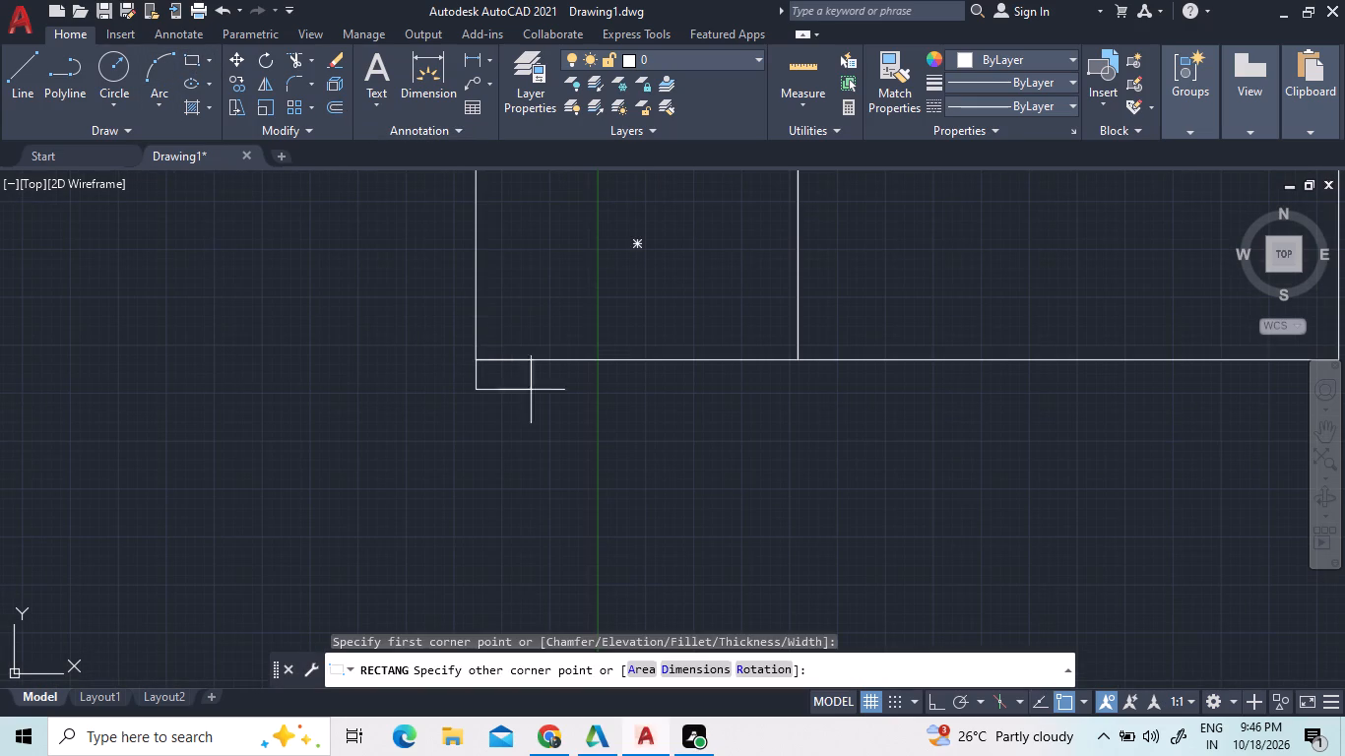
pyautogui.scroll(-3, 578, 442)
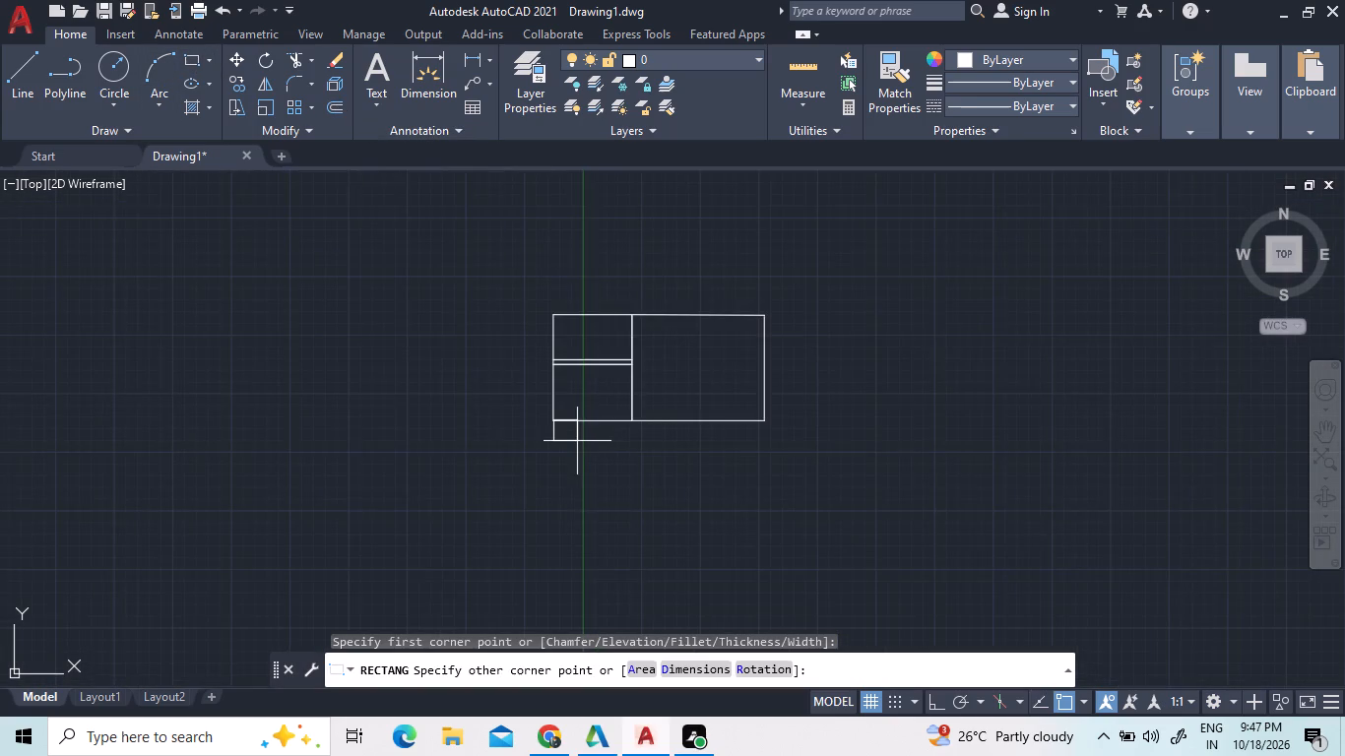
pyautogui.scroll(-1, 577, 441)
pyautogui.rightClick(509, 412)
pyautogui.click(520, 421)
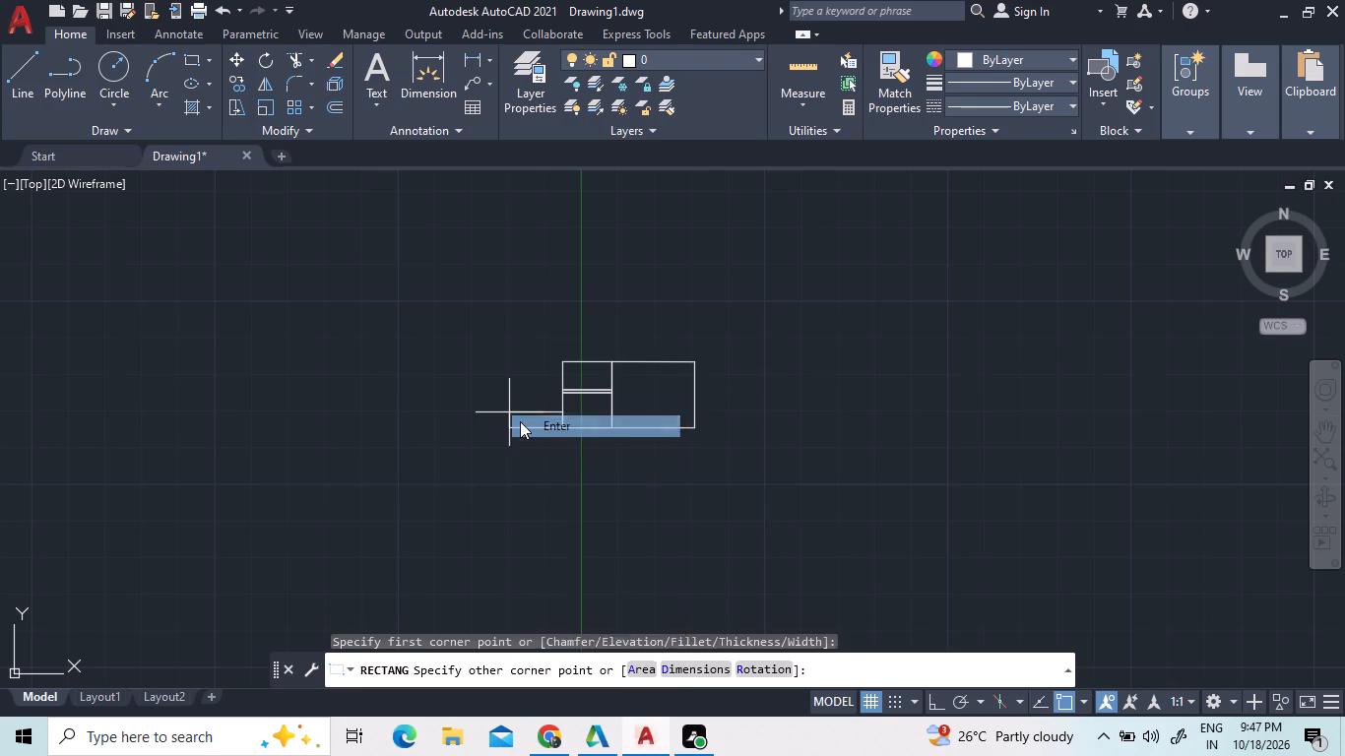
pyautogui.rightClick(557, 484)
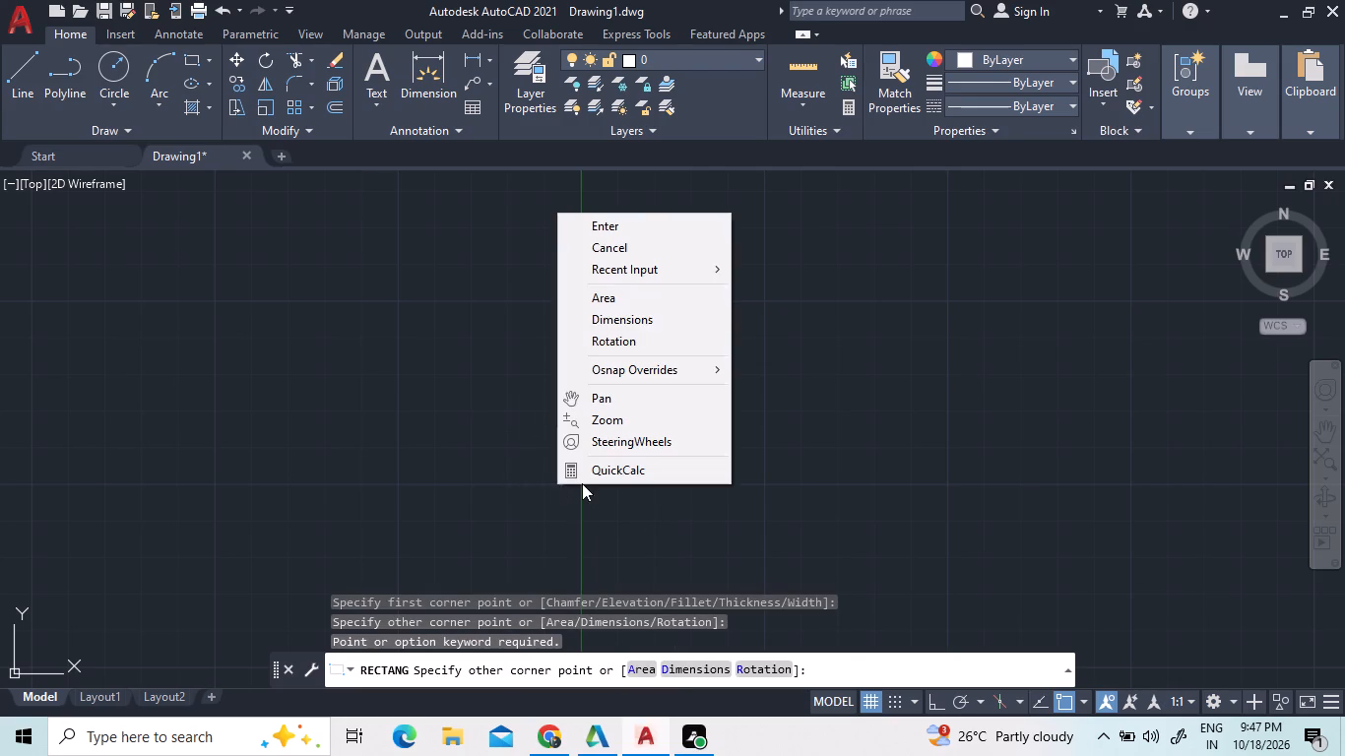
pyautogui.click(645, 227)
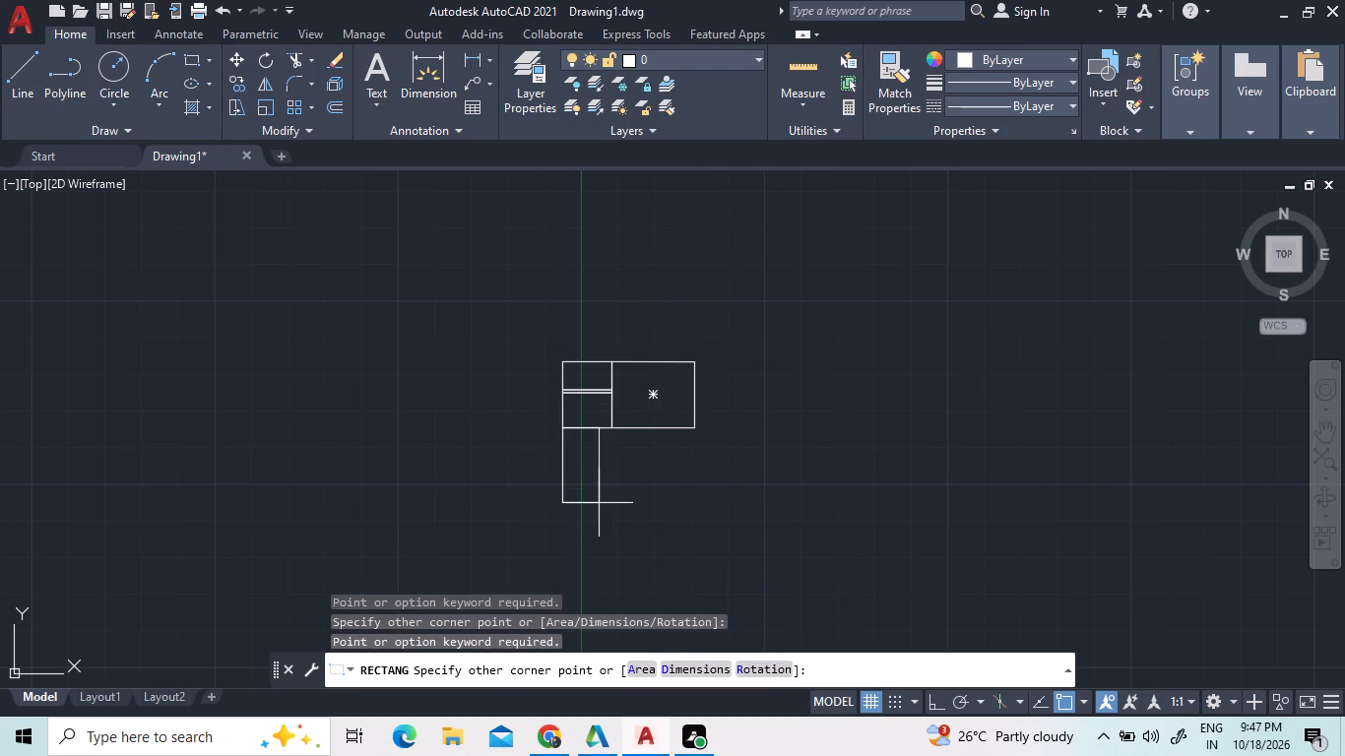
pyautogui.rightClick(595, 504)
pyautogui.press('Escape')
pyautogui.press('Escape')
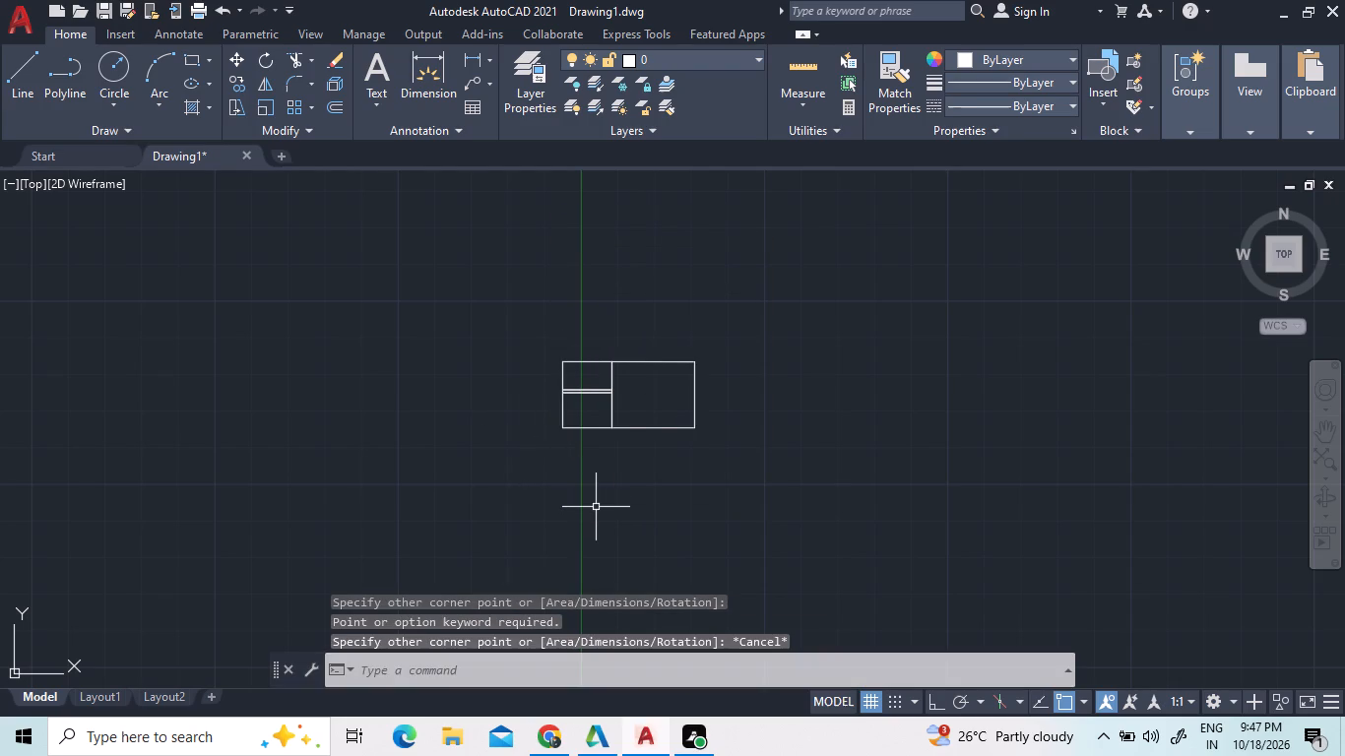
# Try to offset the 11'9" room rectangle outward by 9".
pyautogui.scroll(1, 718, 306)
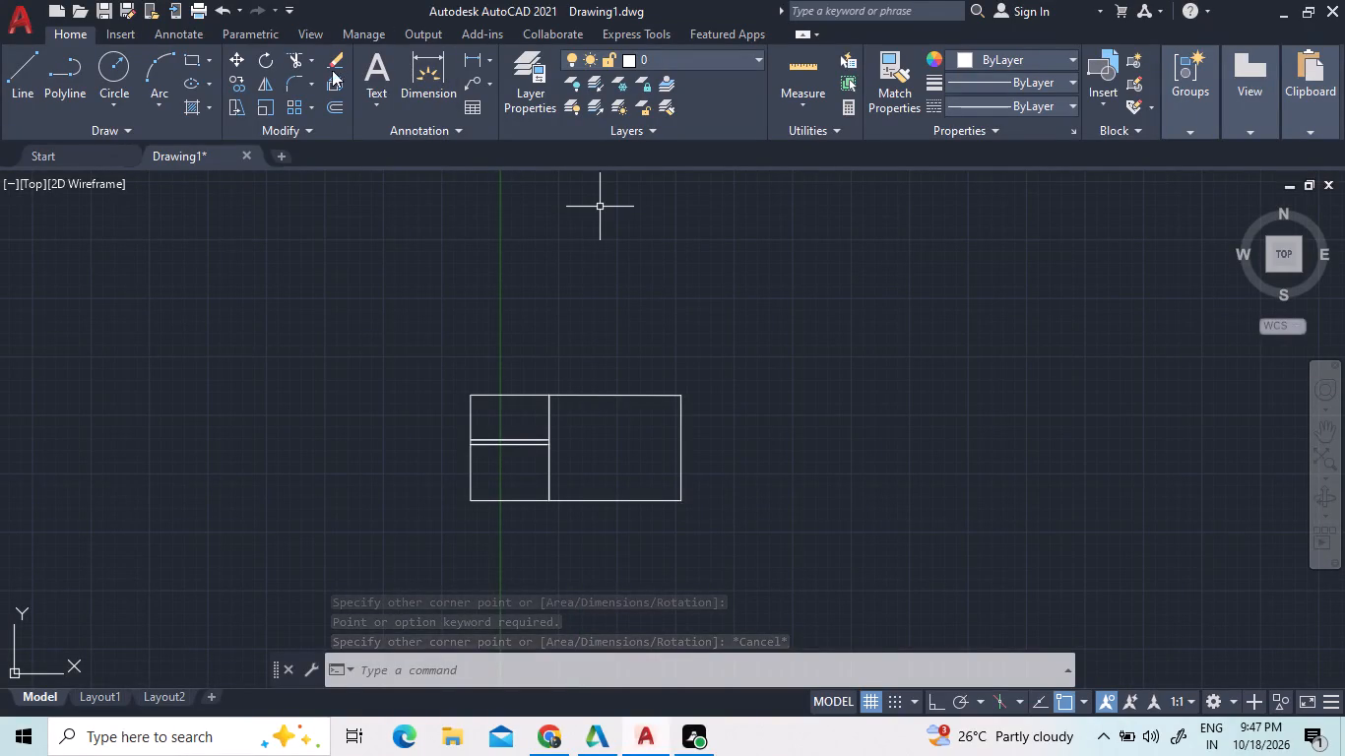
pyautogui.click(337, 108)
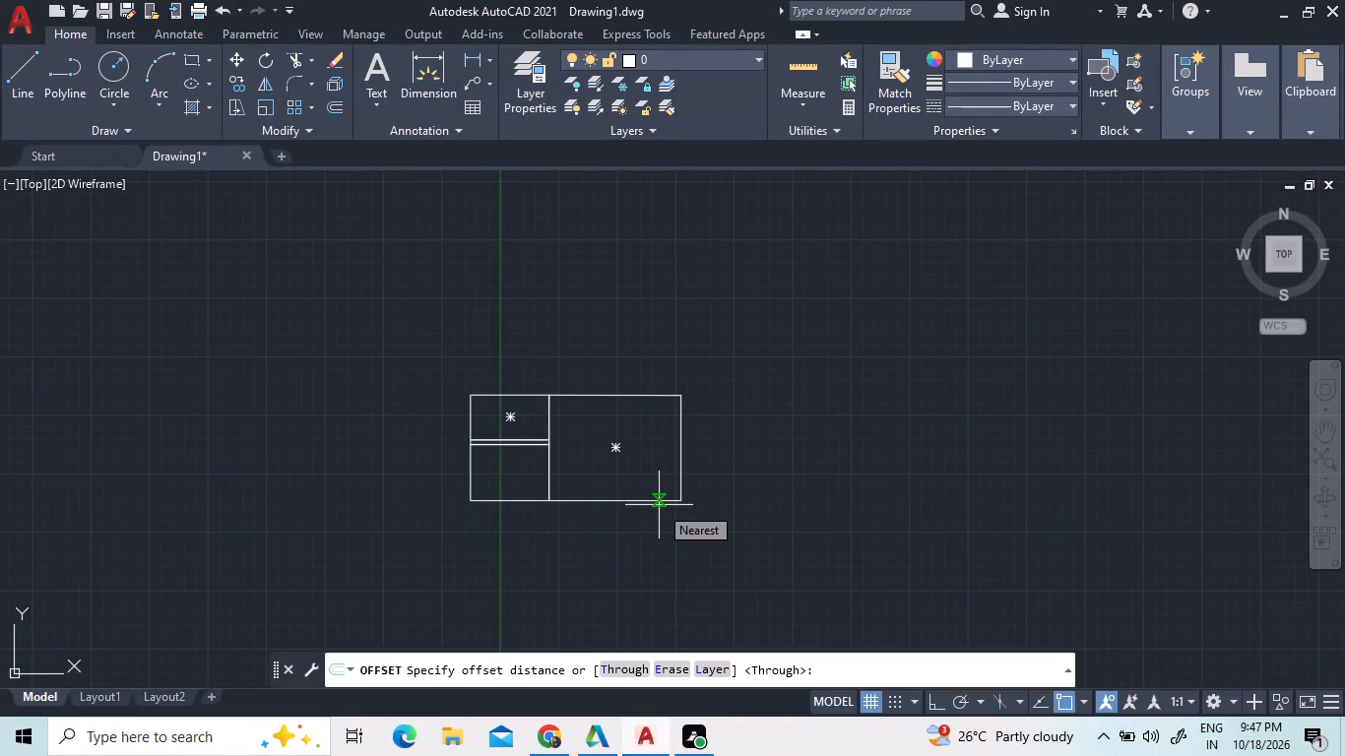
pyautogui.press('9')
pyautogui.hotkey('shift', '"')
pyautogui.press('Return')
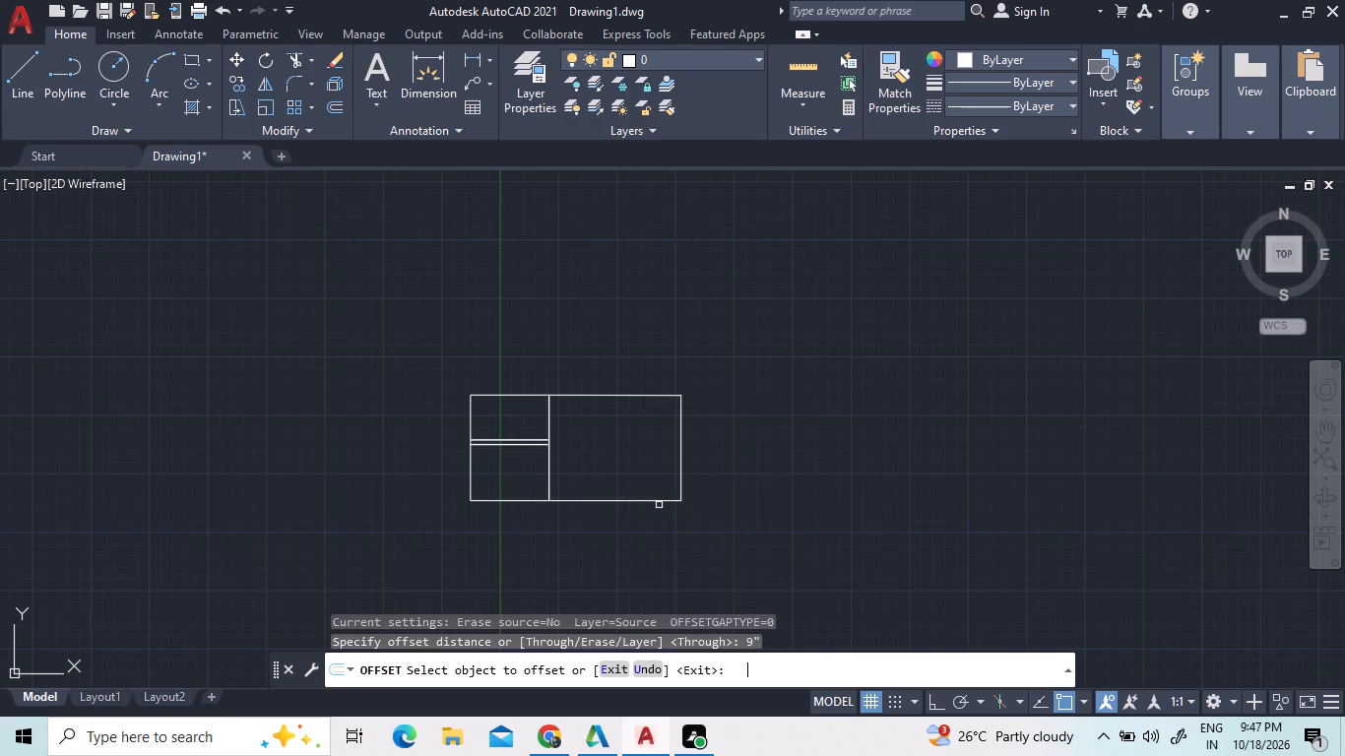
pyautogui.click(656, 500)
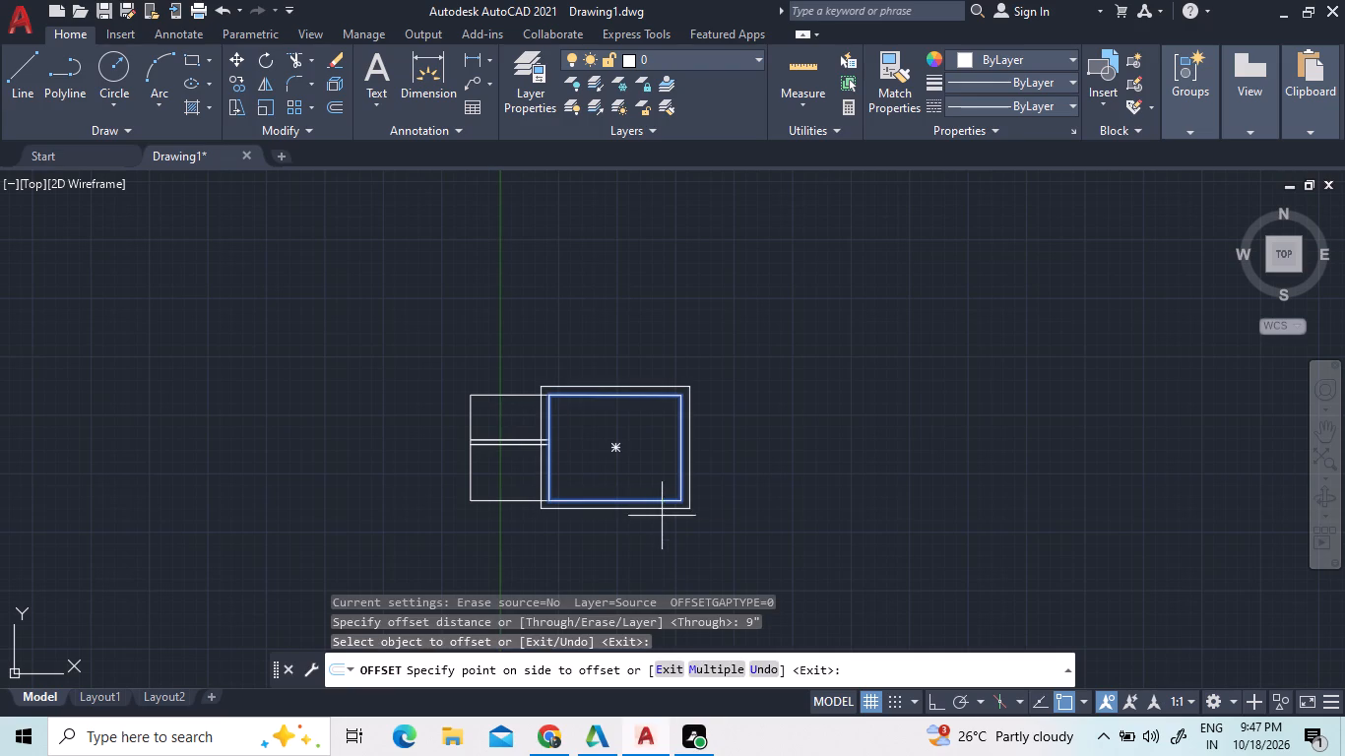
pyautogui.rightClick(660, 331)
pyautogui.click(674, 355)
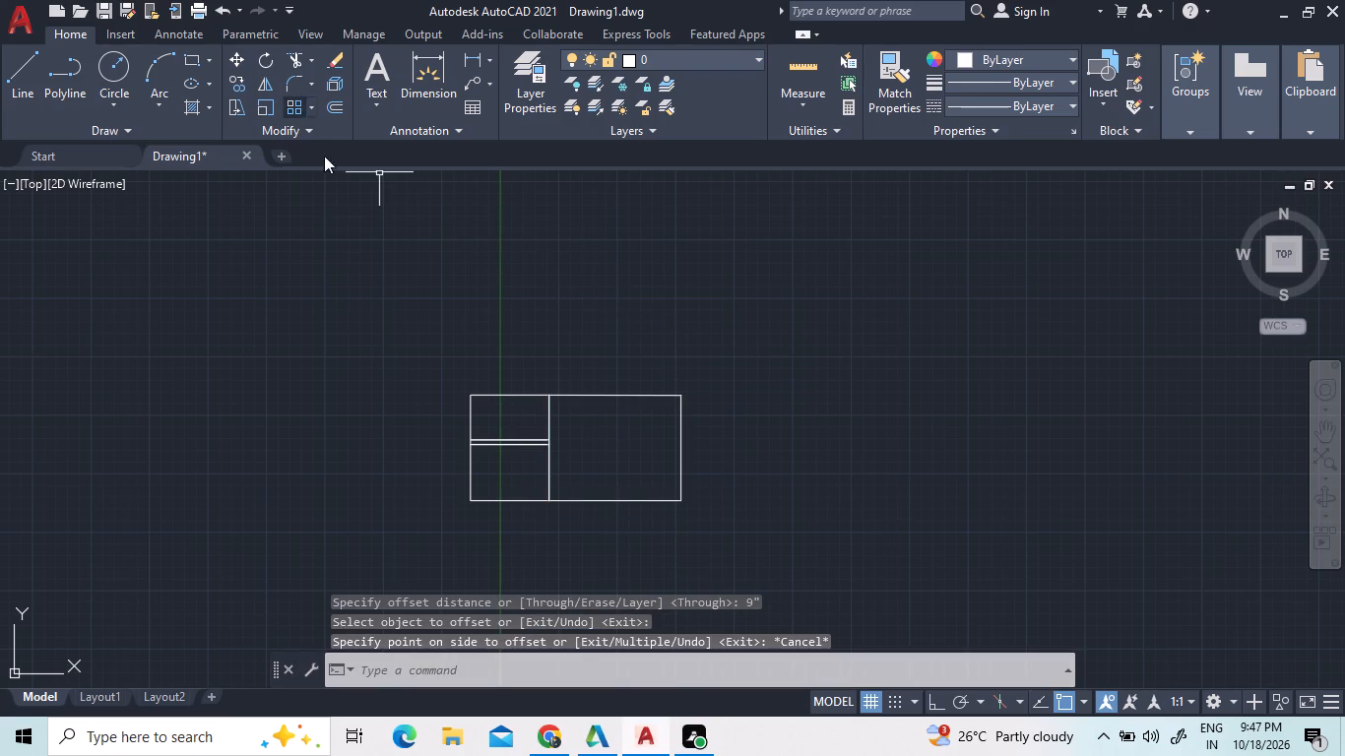
# Explode all four rectangles of the plan into separate lines.
pyautogui.click(730, 527)
pyautogui.click(374, 367)
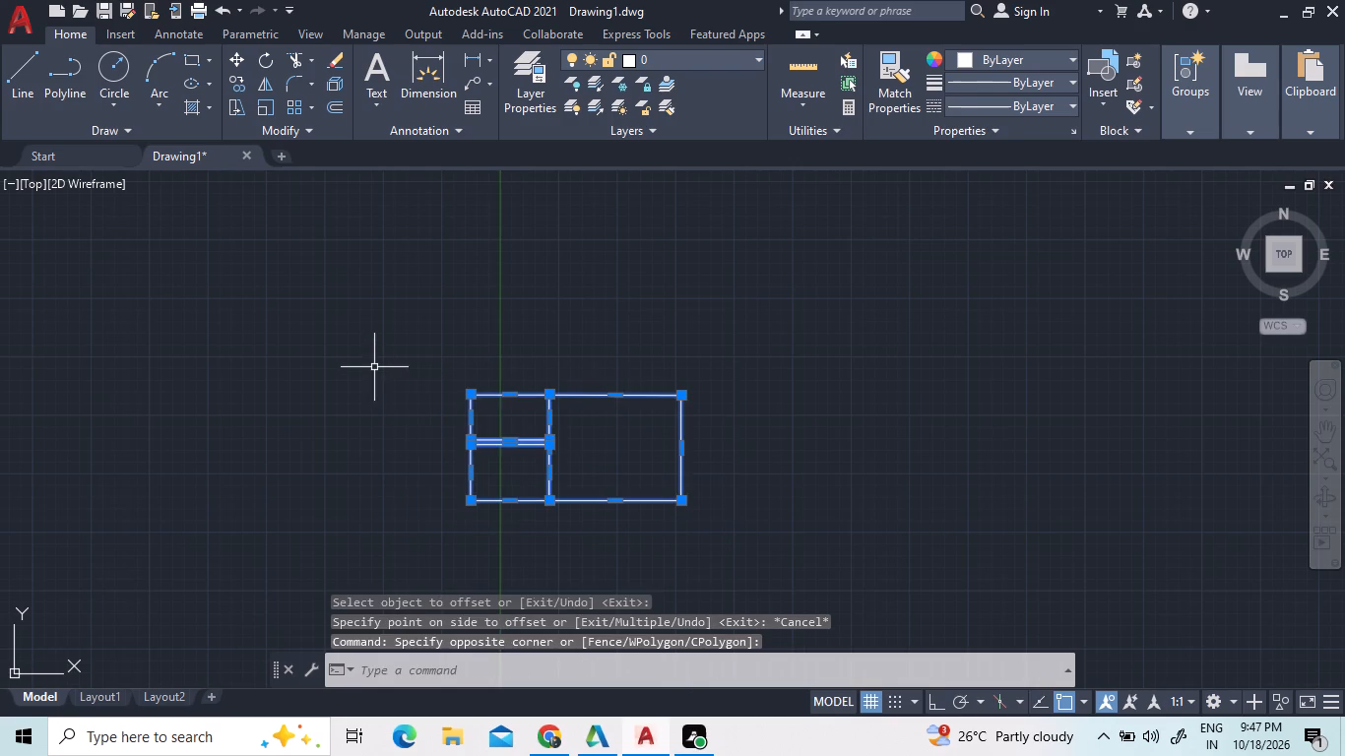
pyautogui.write('x')
pyautogui.press('space')
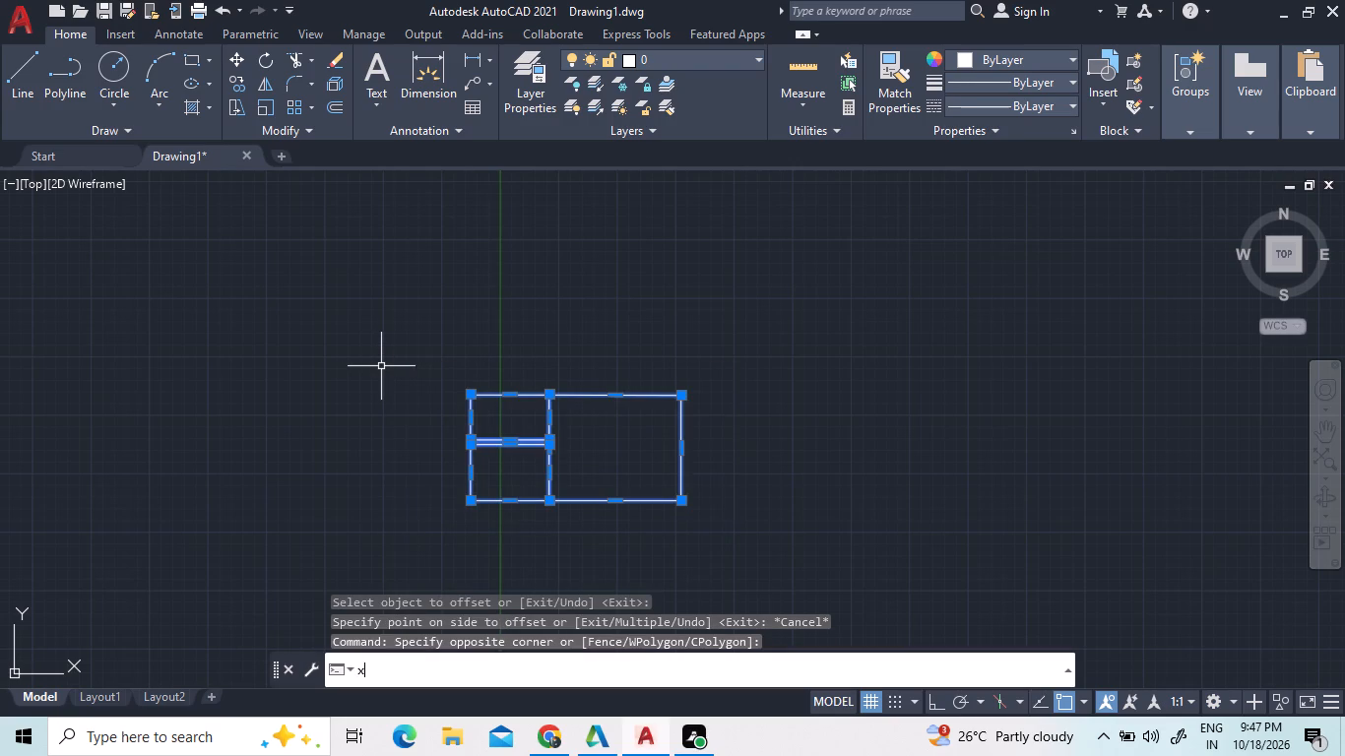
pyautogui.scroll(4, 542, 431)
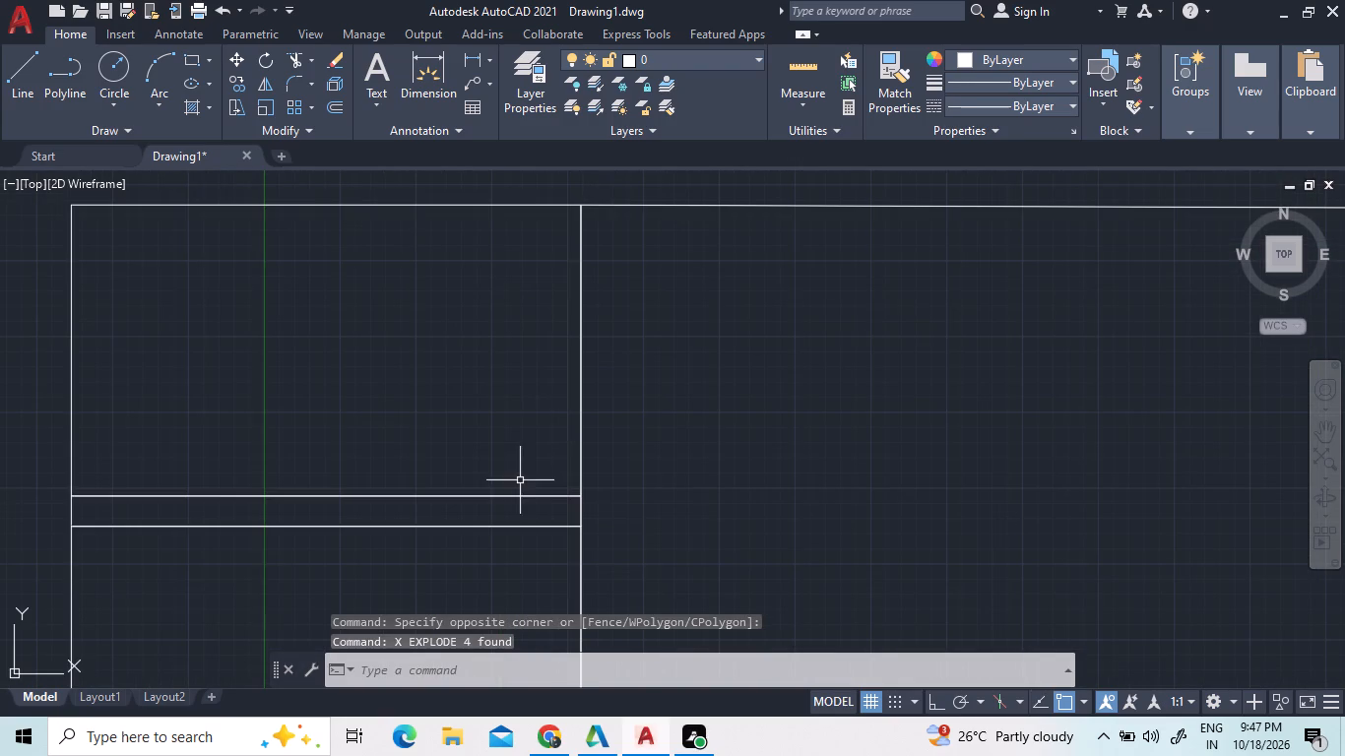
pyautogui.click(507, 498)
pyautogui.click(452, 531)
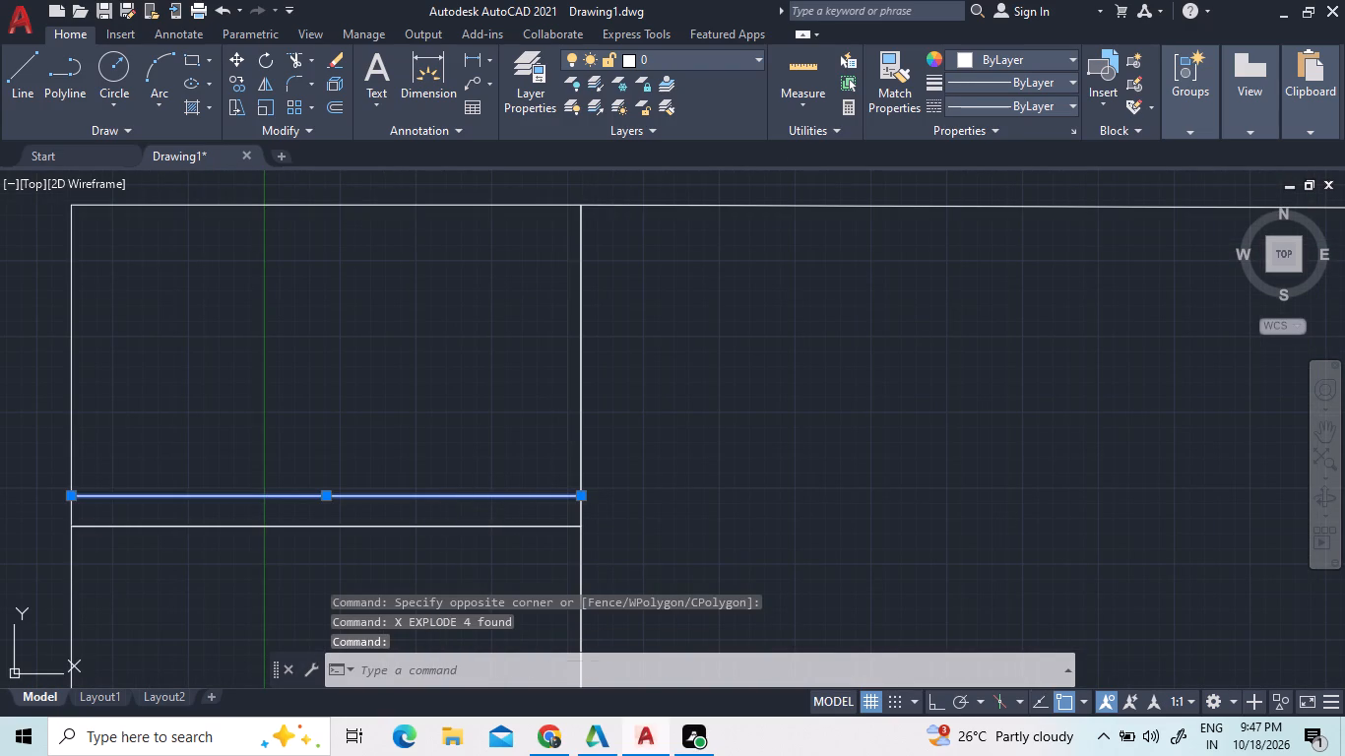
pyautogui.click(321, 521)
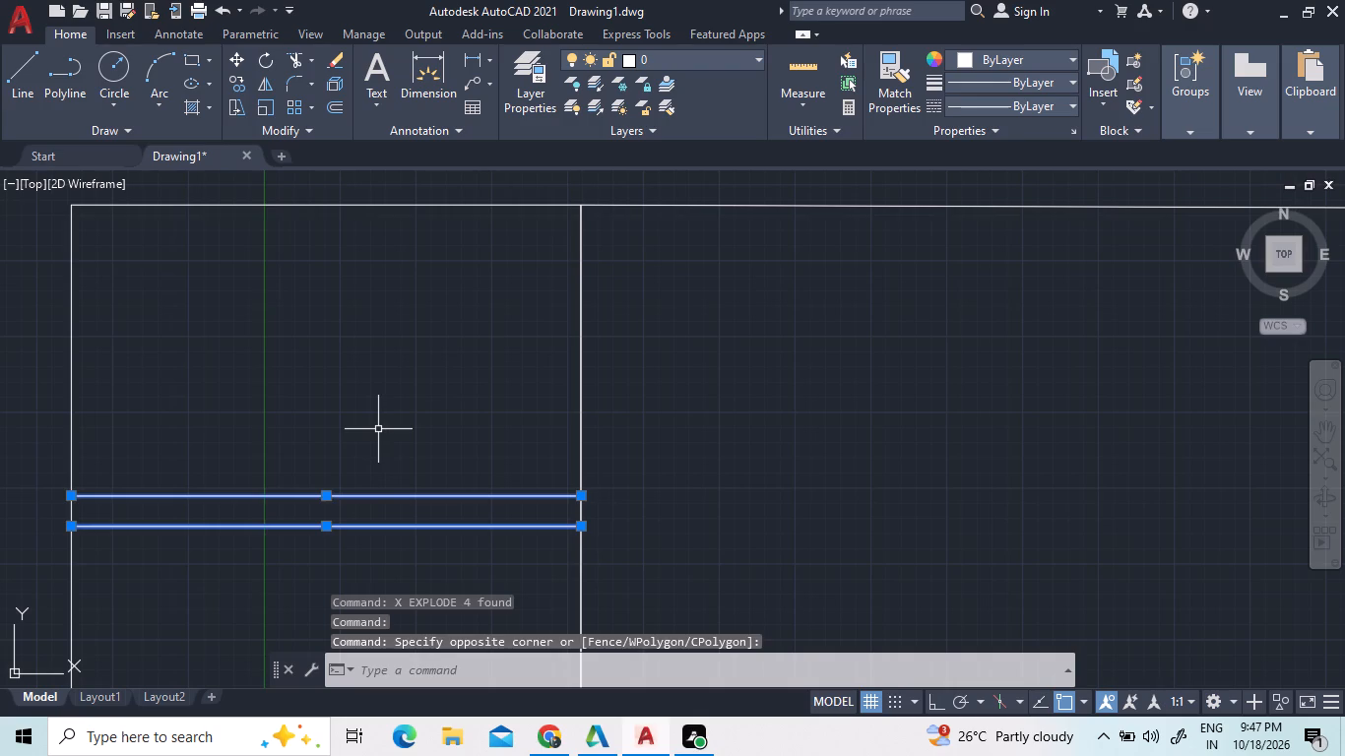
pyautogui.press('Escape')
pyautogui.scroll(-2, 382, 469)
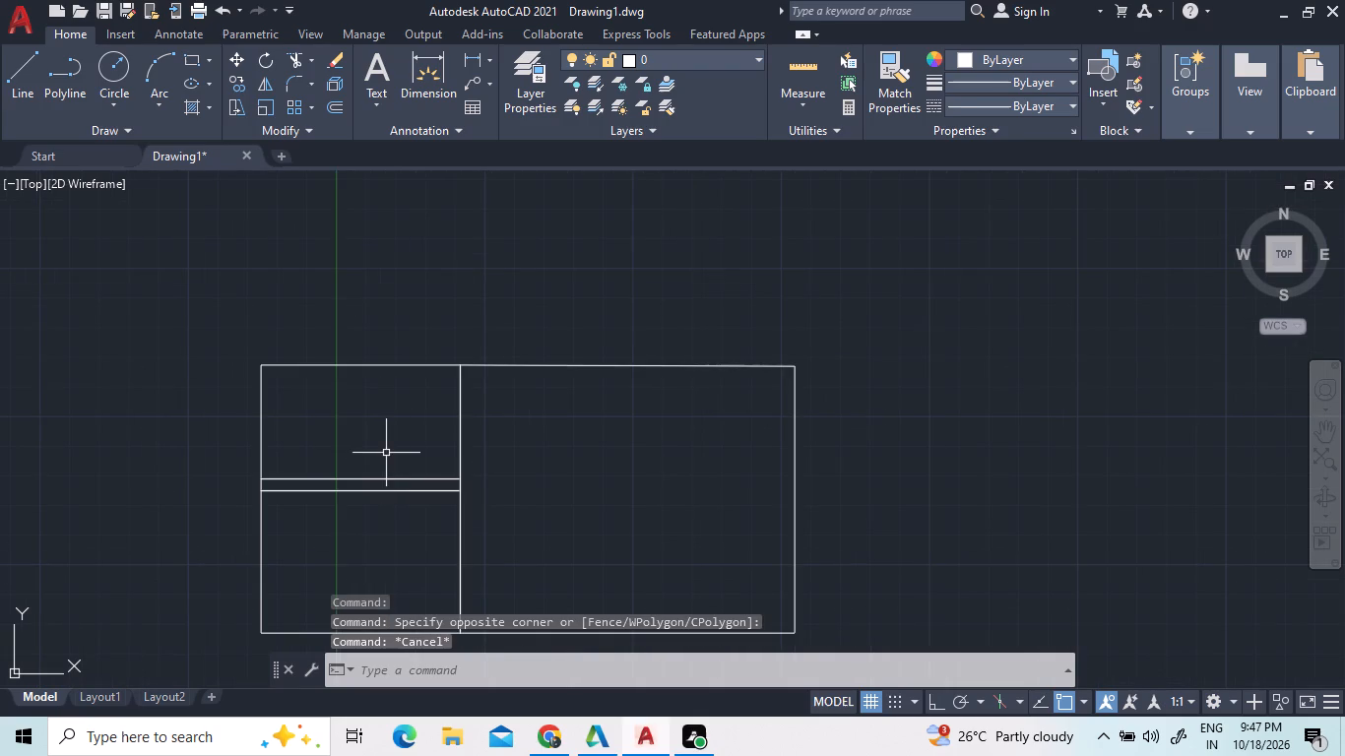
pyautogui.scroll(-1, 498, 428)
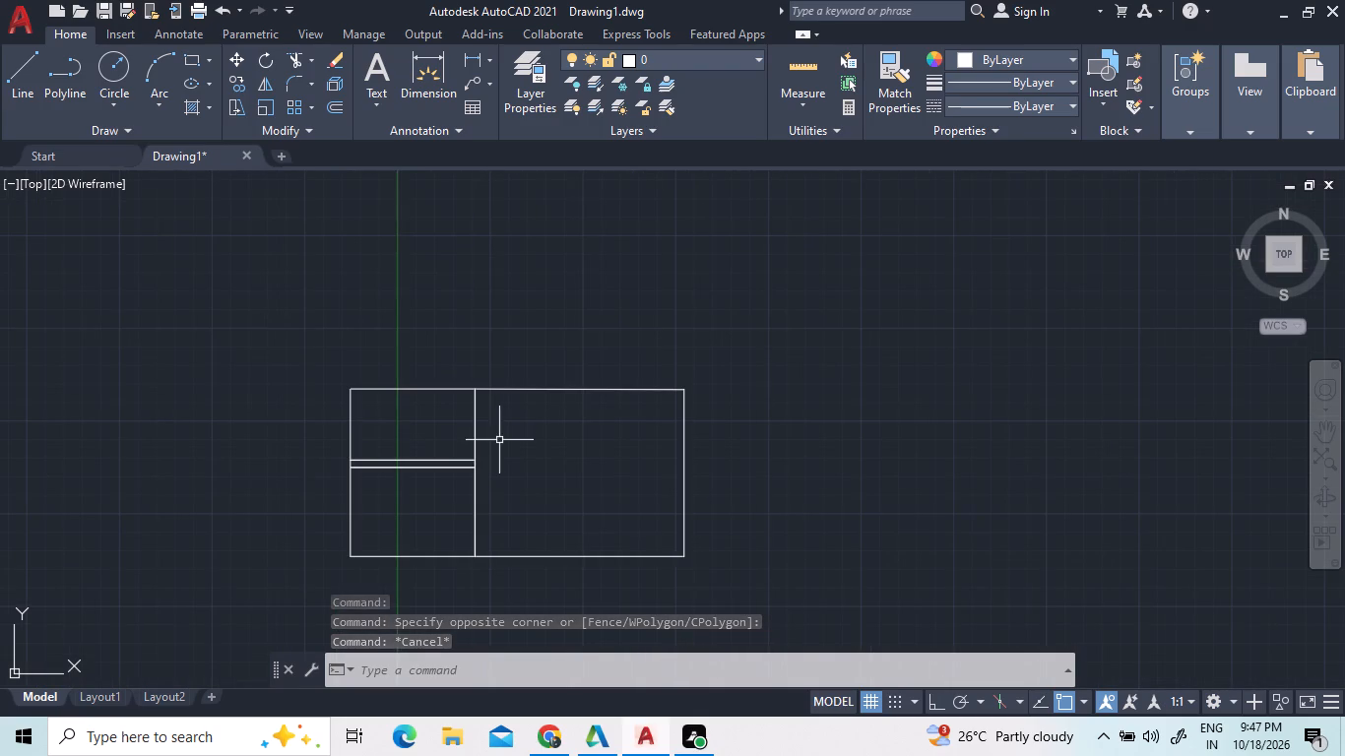
# Quick-measure the thin strip between the two 7'-long rectangles and the wall line it adjoins.
pyautogui.scroll(5, 450, 477)
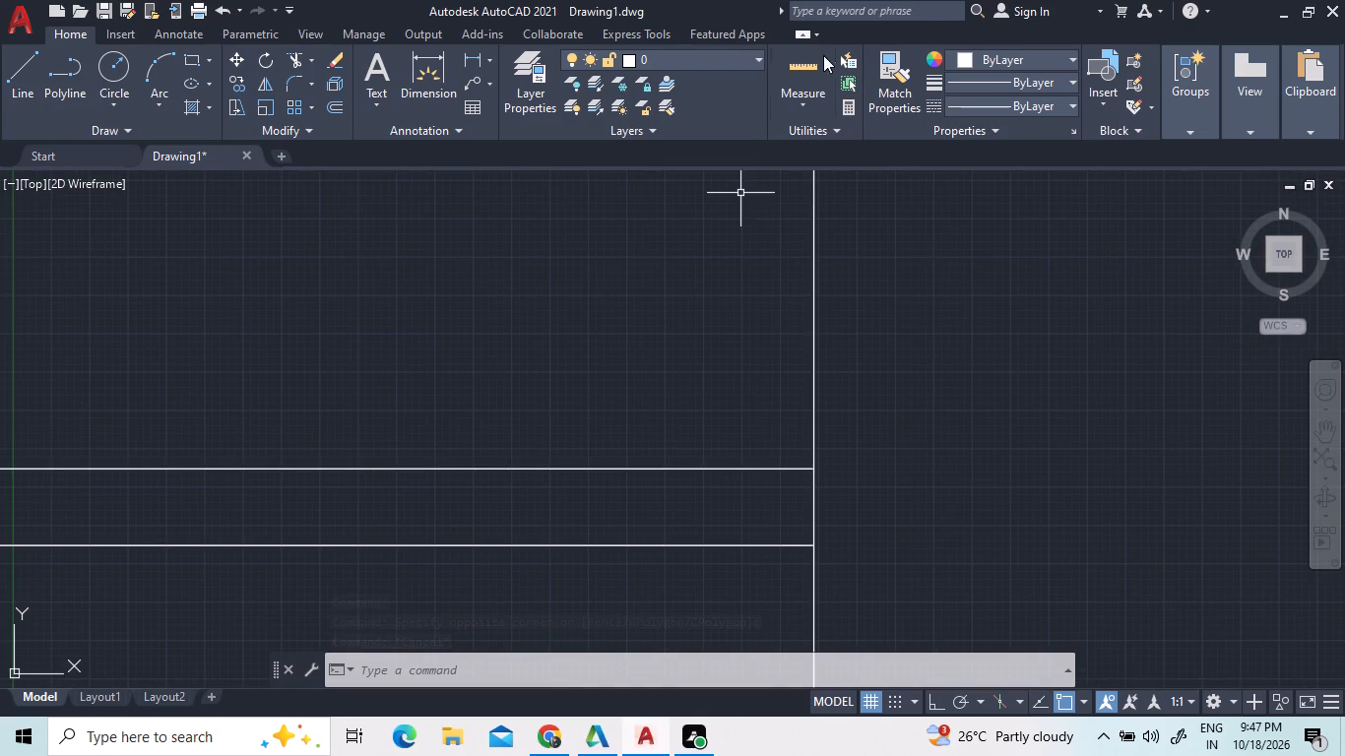
pyautogui.click(801, 67)
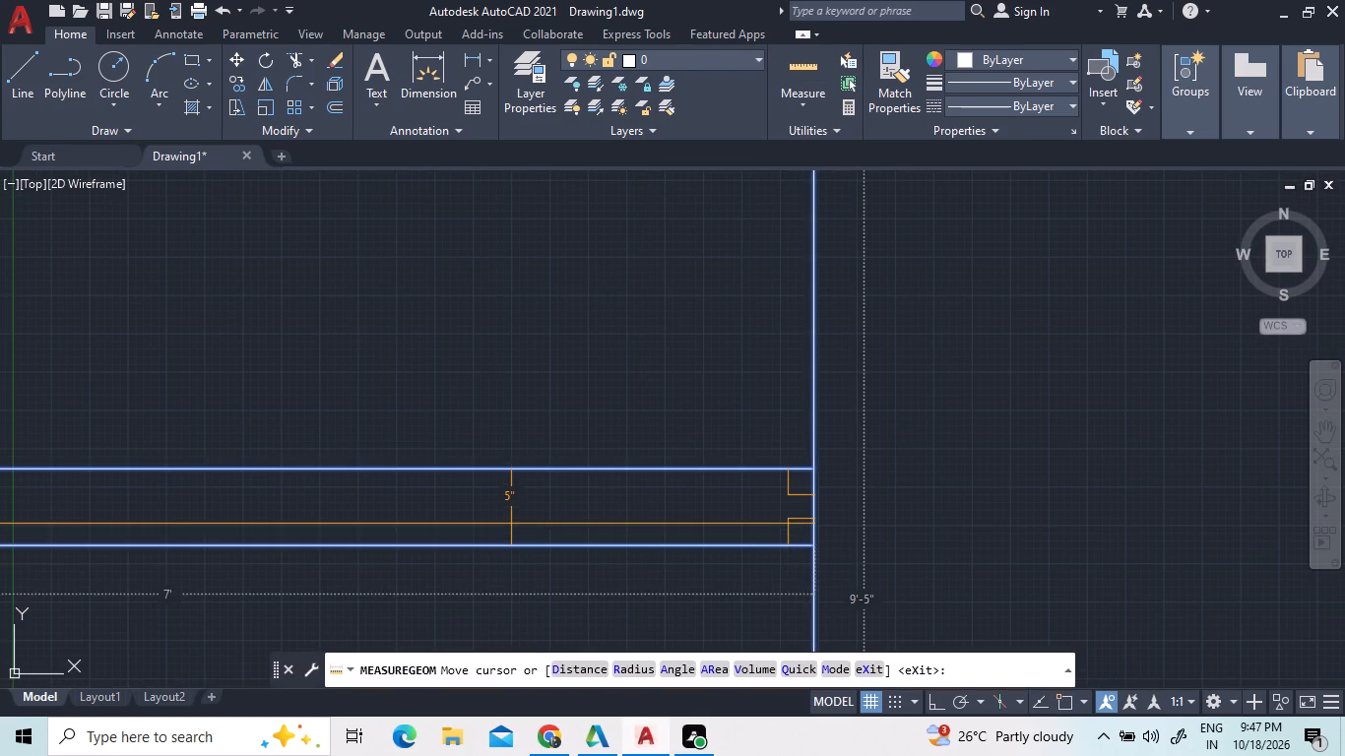
pyautogui.scroll(-9, 514, 525)
pyautogui.rightClick(539, 402)
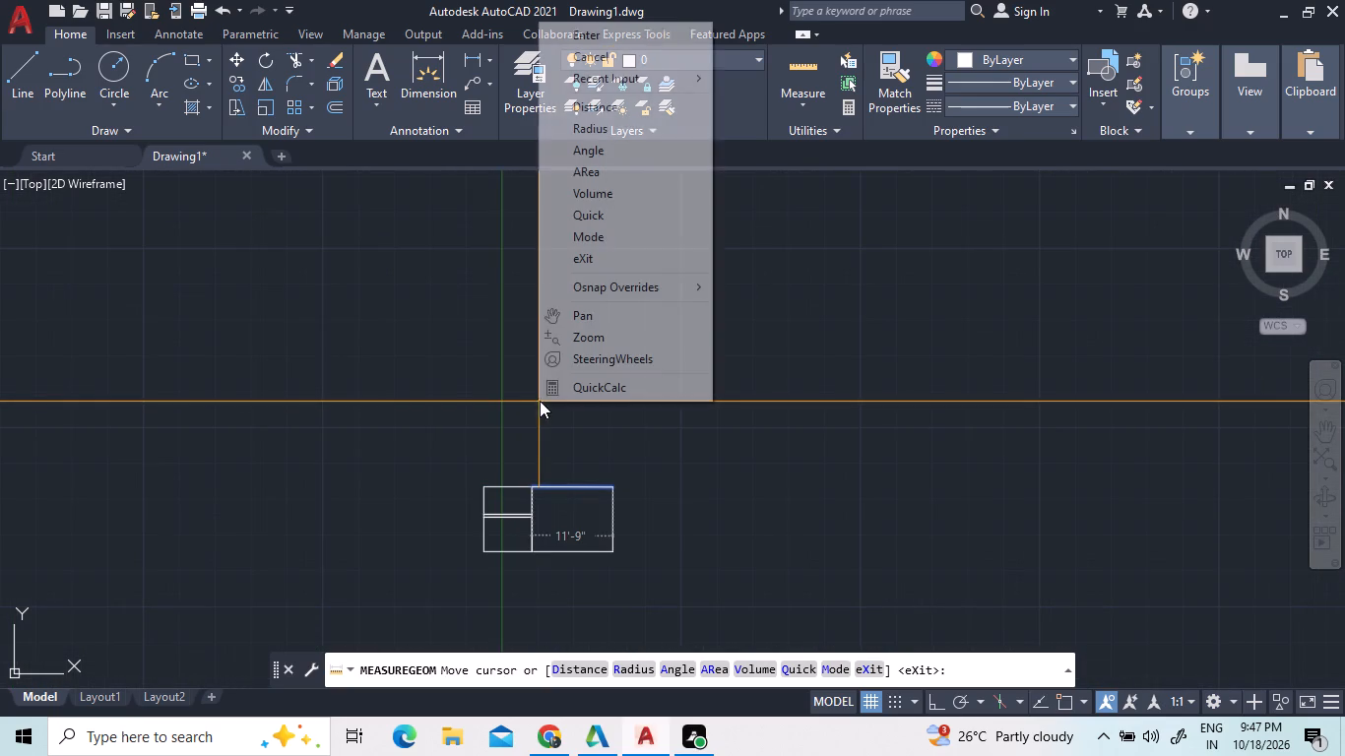
pyautogui.click(609, 46)
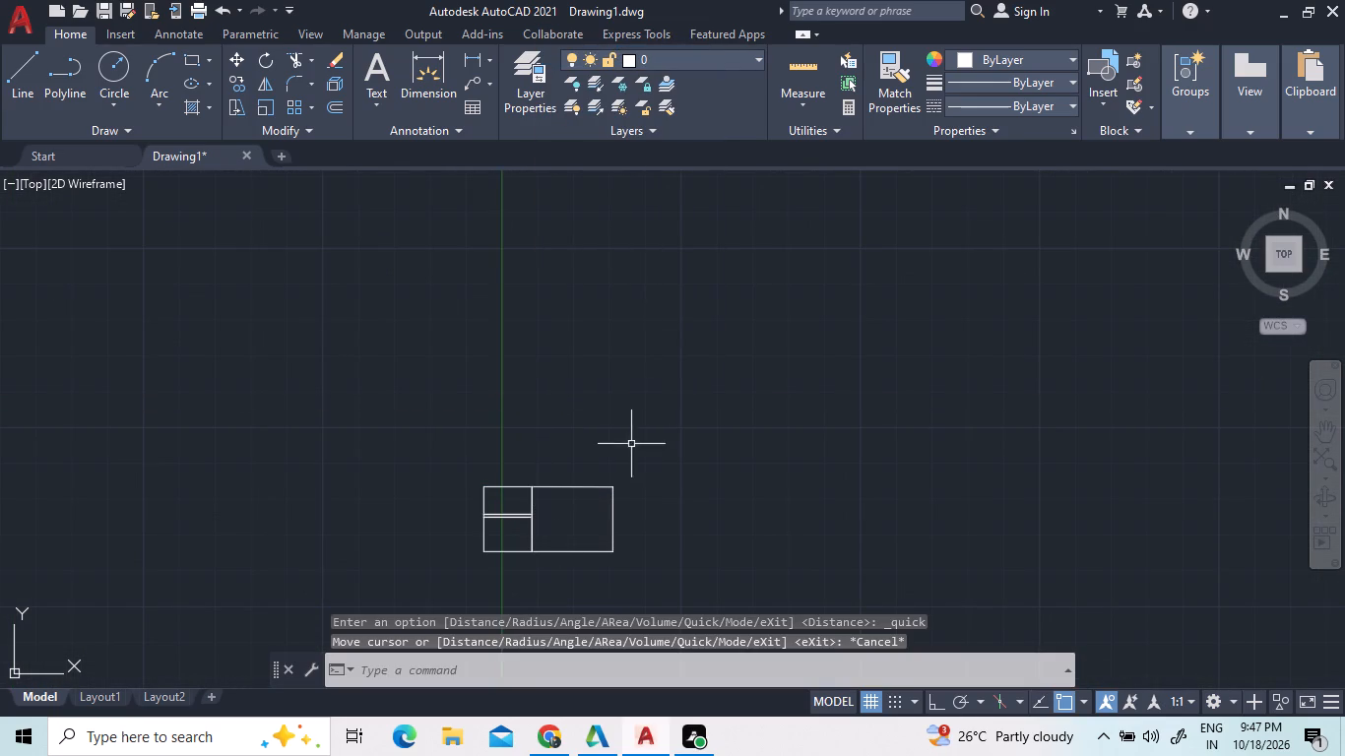
# Offset the outer left edges of the 7' by 4' and 7' by 5' rectangles outward by 9".
pyautogui.scroll(3, 621, 527)
pyautogui.scroll(-3, 608, 487)
pyautogui.scroll(2, 583, 541)
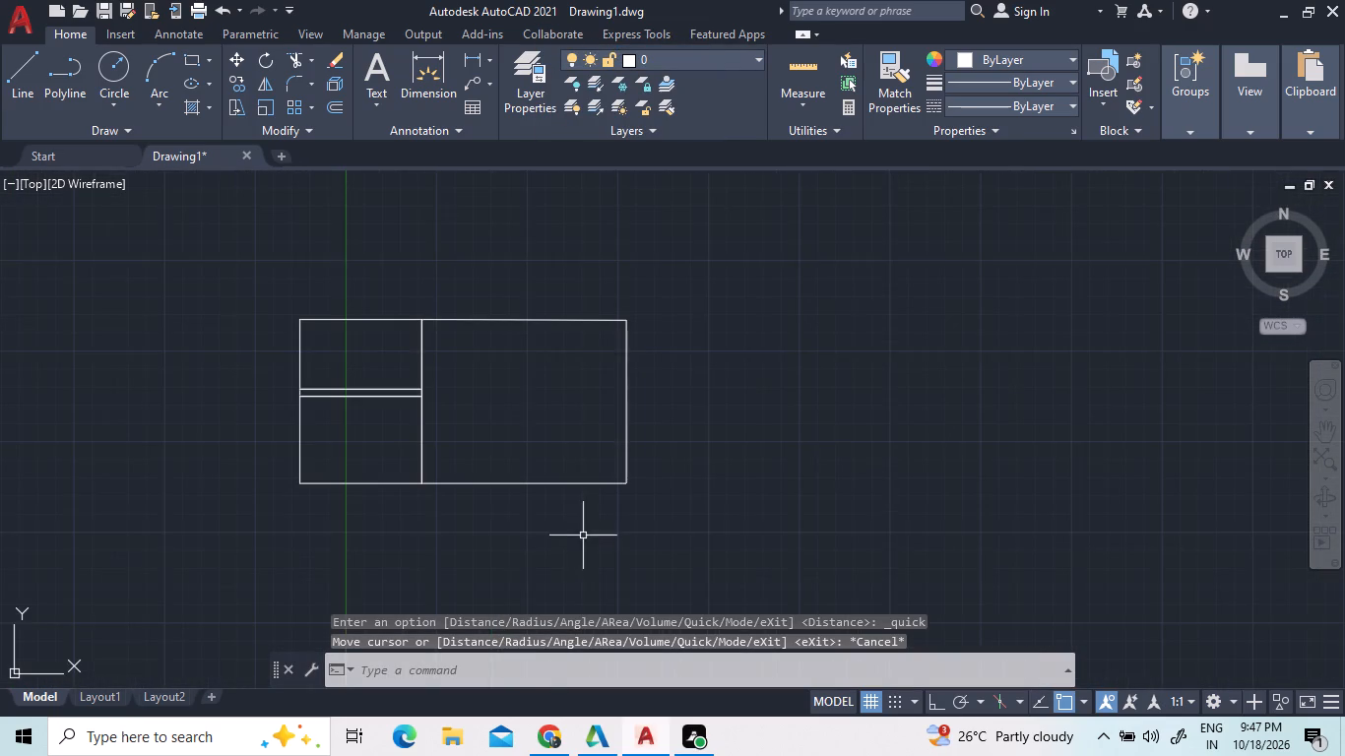
pyautogui.doubleClick(331, 103)
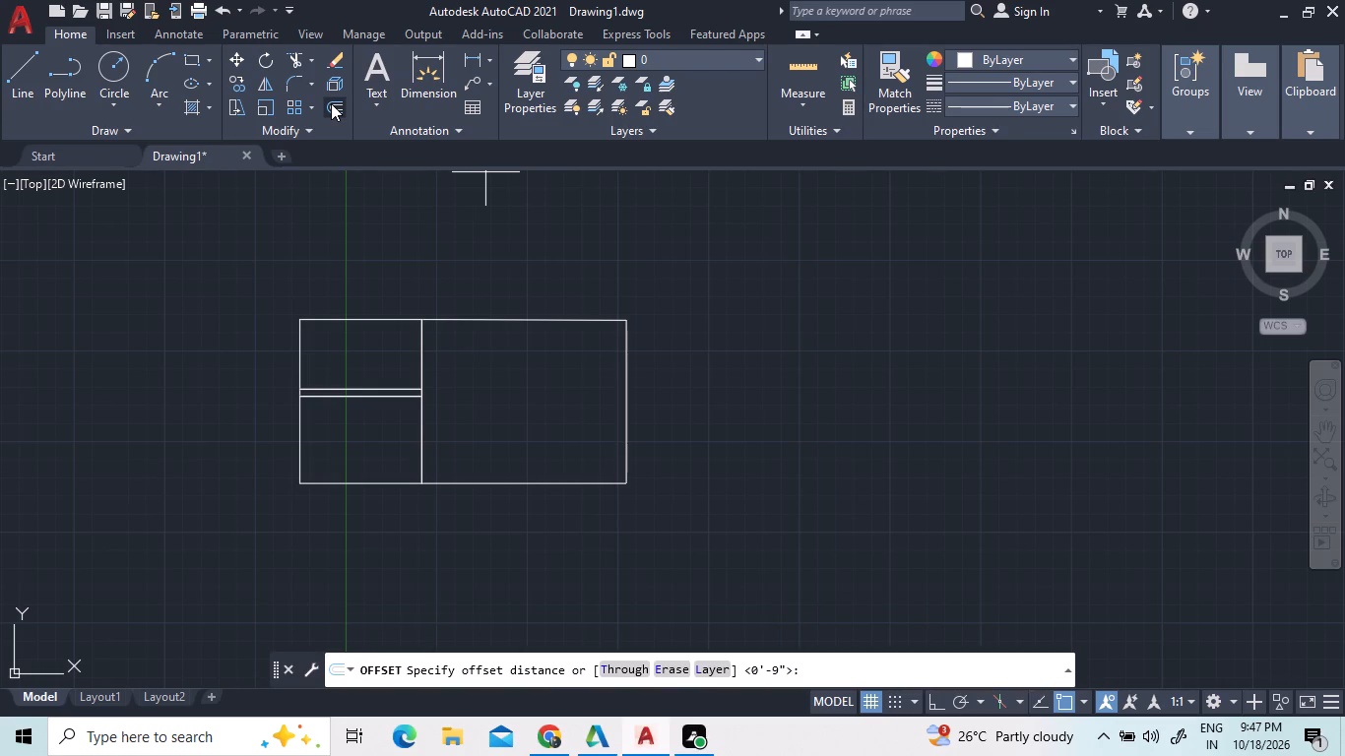
pyautogui.press('.')
pyautogui.press('BackSpace')
pyautogui.press('Return')
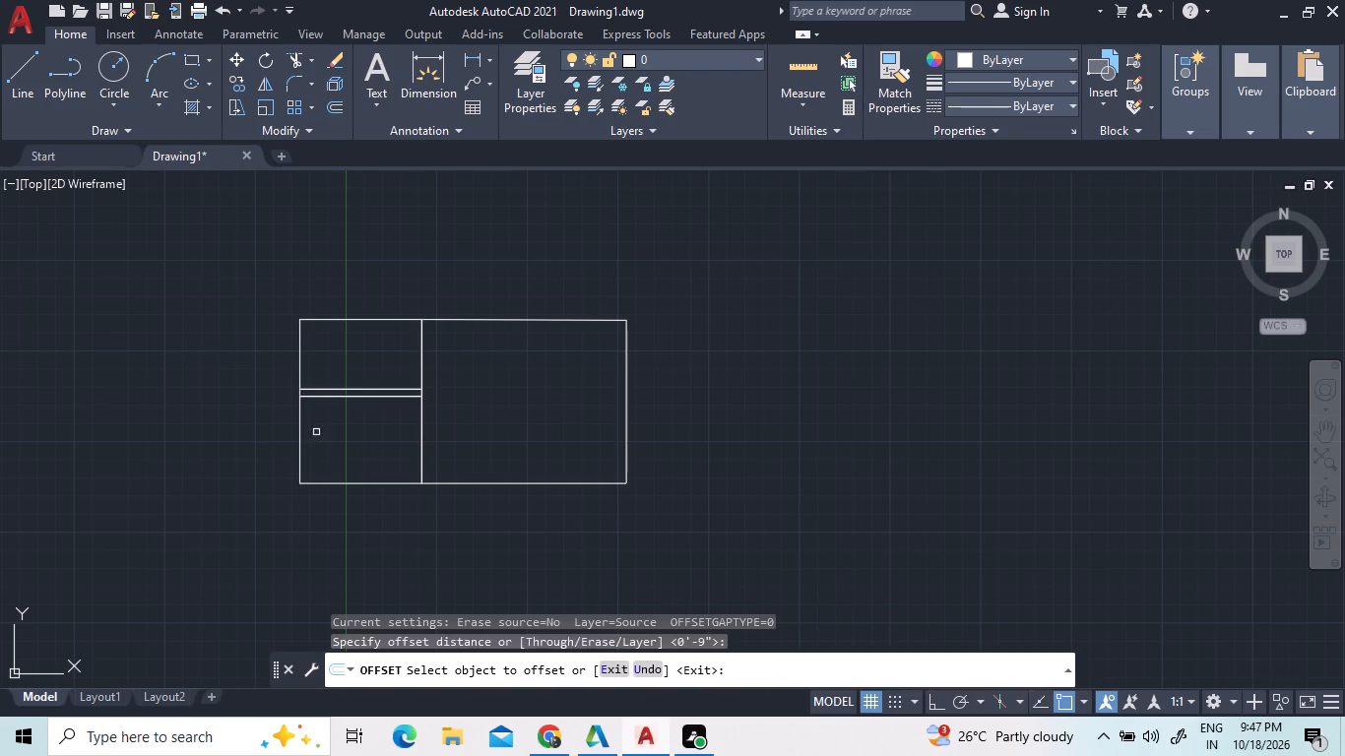
pyautogui.click(297, 362)
pyautogui.click(244, 364)
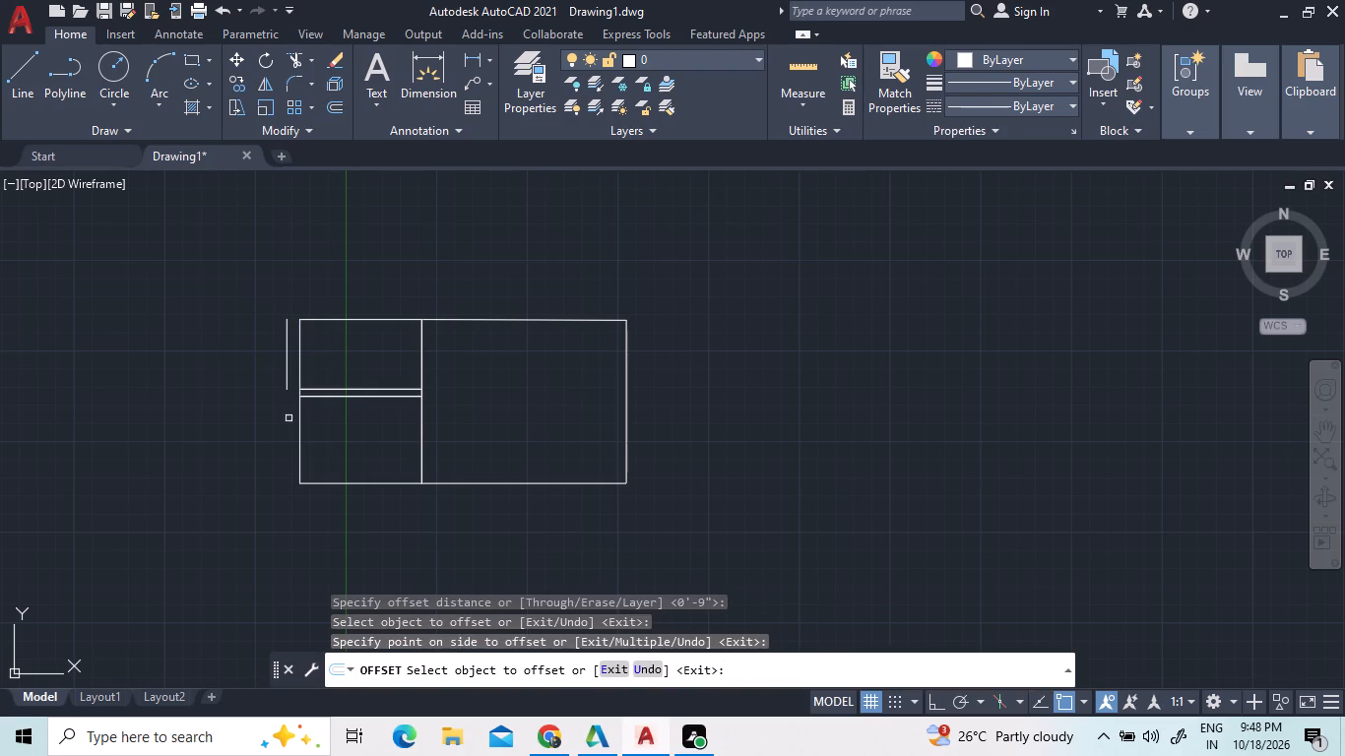
pyautogui.doubleClick(298, 394)
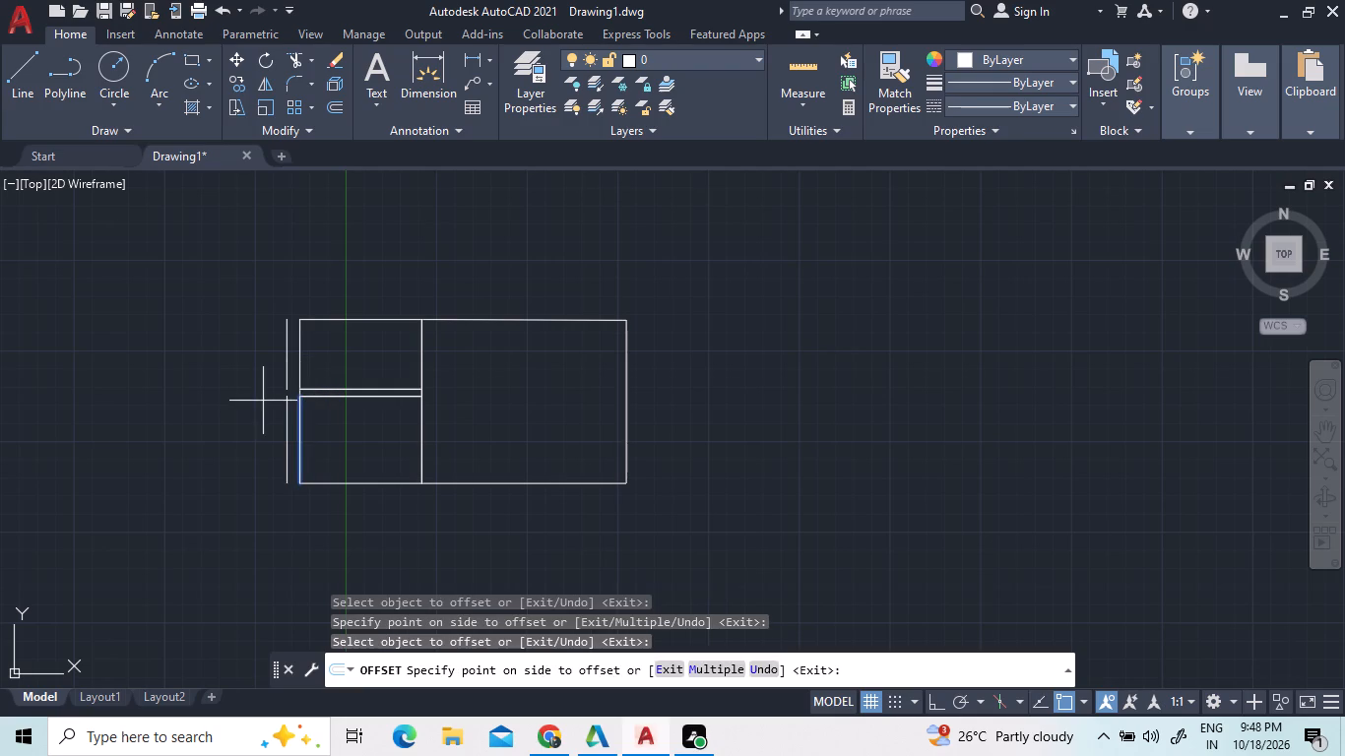
pyautogui.click(263, 402)
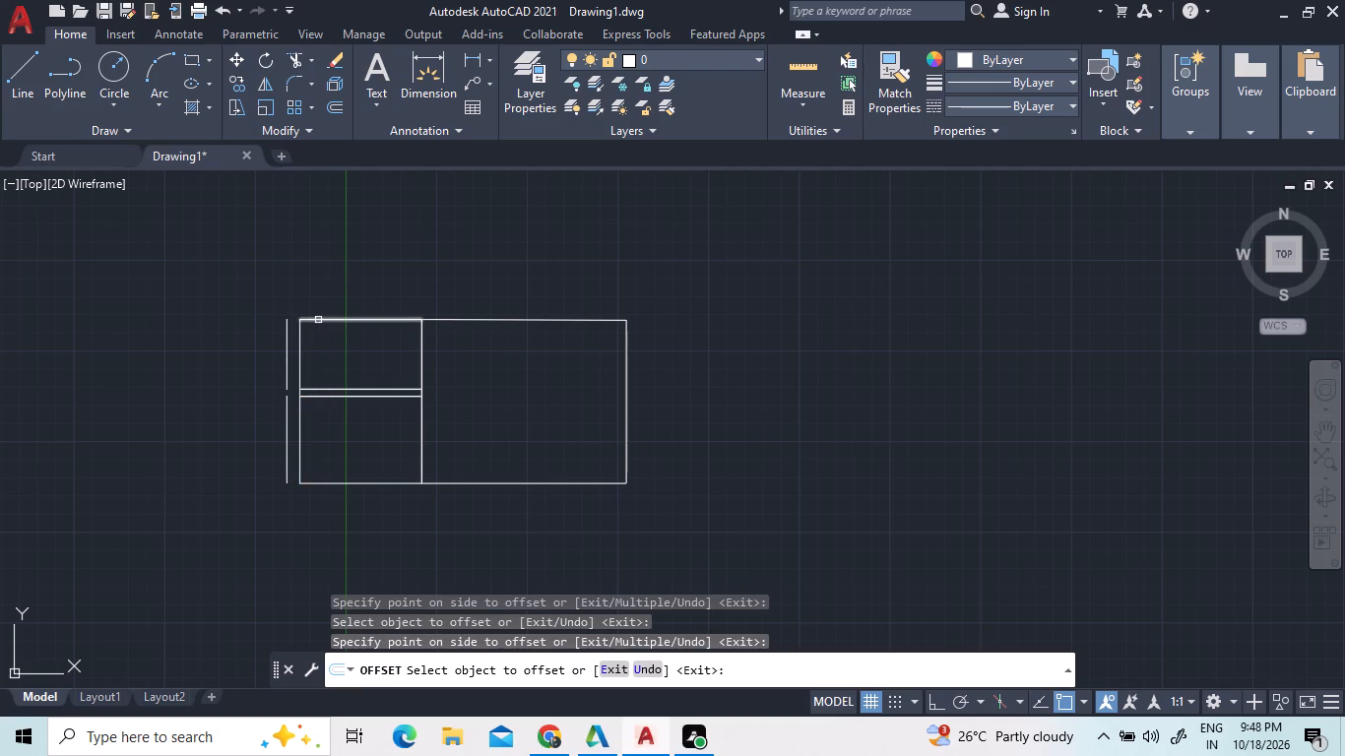
# Offset the plan's outer top, right and bottom edges outward by 9", including both segments of the top and bottom.
pyautogui.click(318, 320)
pyautogui.click(320, 290)
pyautogui.click(438, 319)
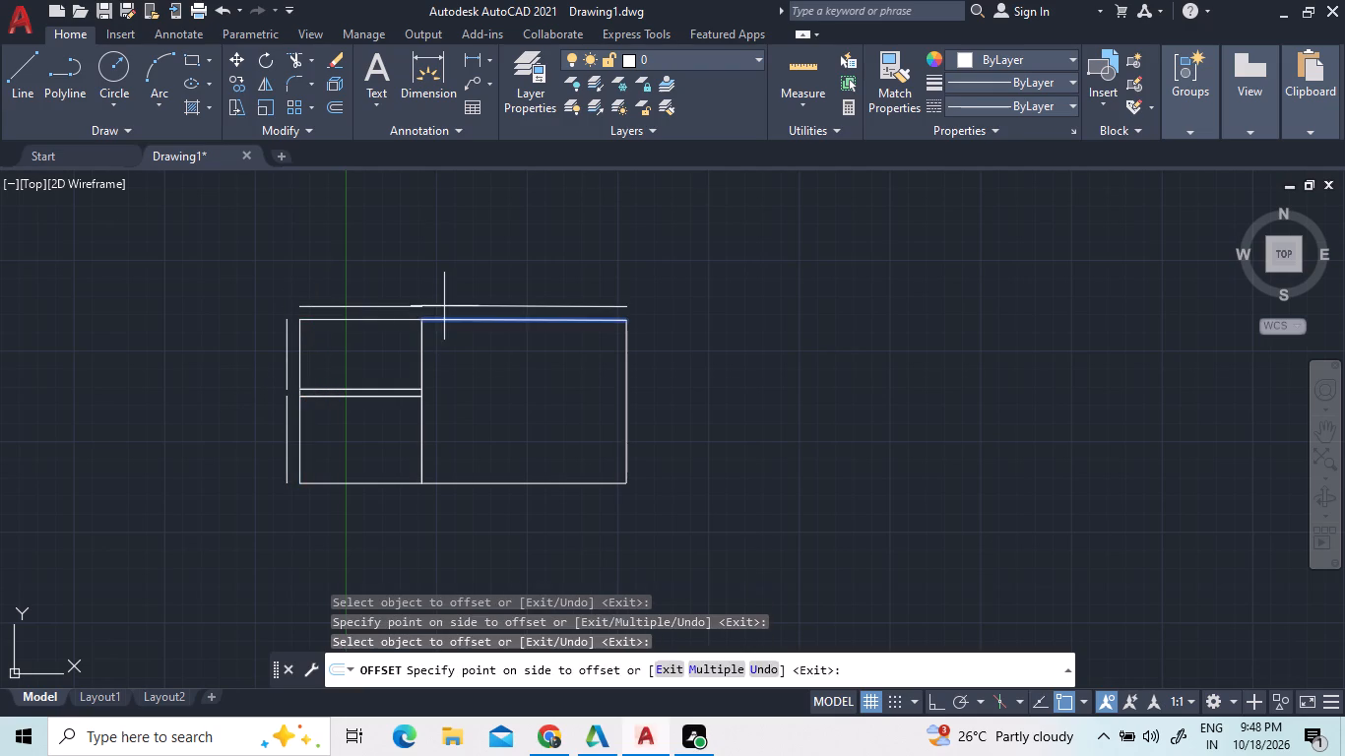
pyautogui.click(444, 306)
pyautogui.click(627, 390)
pyautogui.click(651, 396)
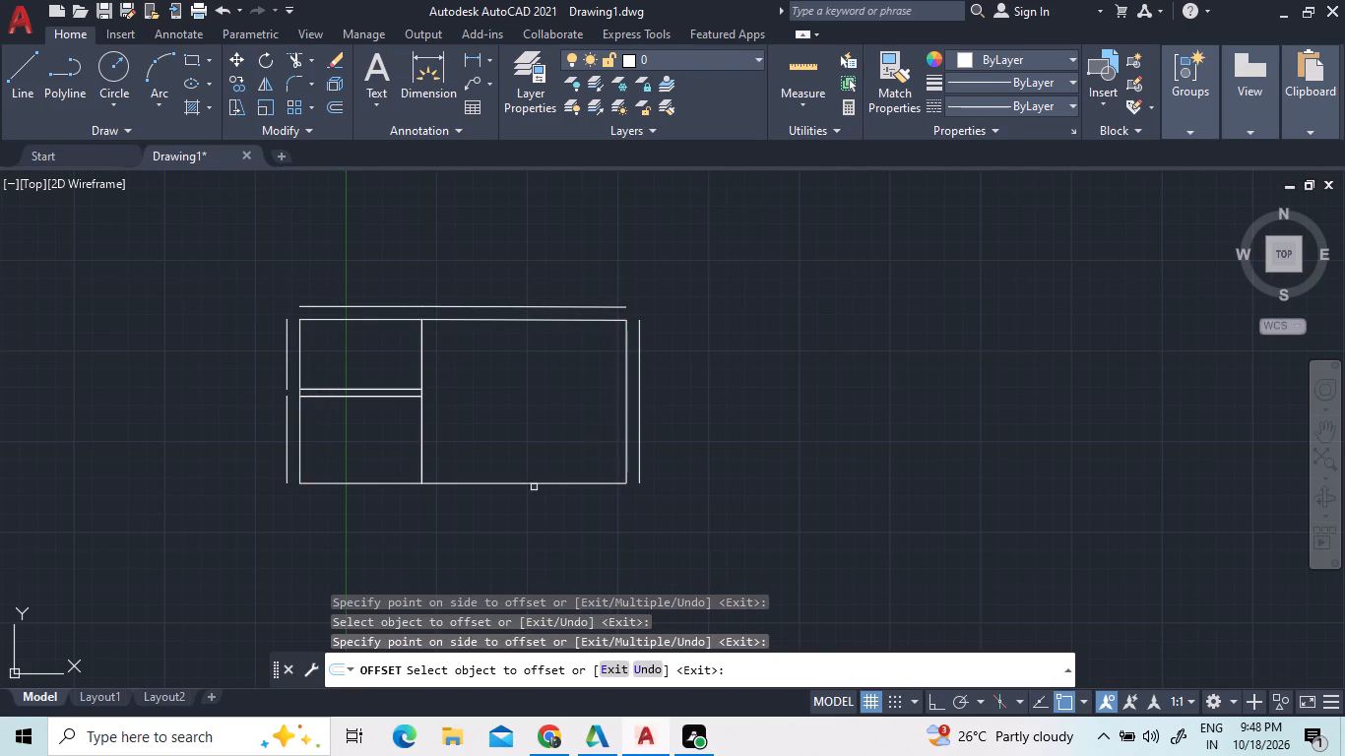
pyautogui.click(528, 485)
pyautogui.click(521, 525)
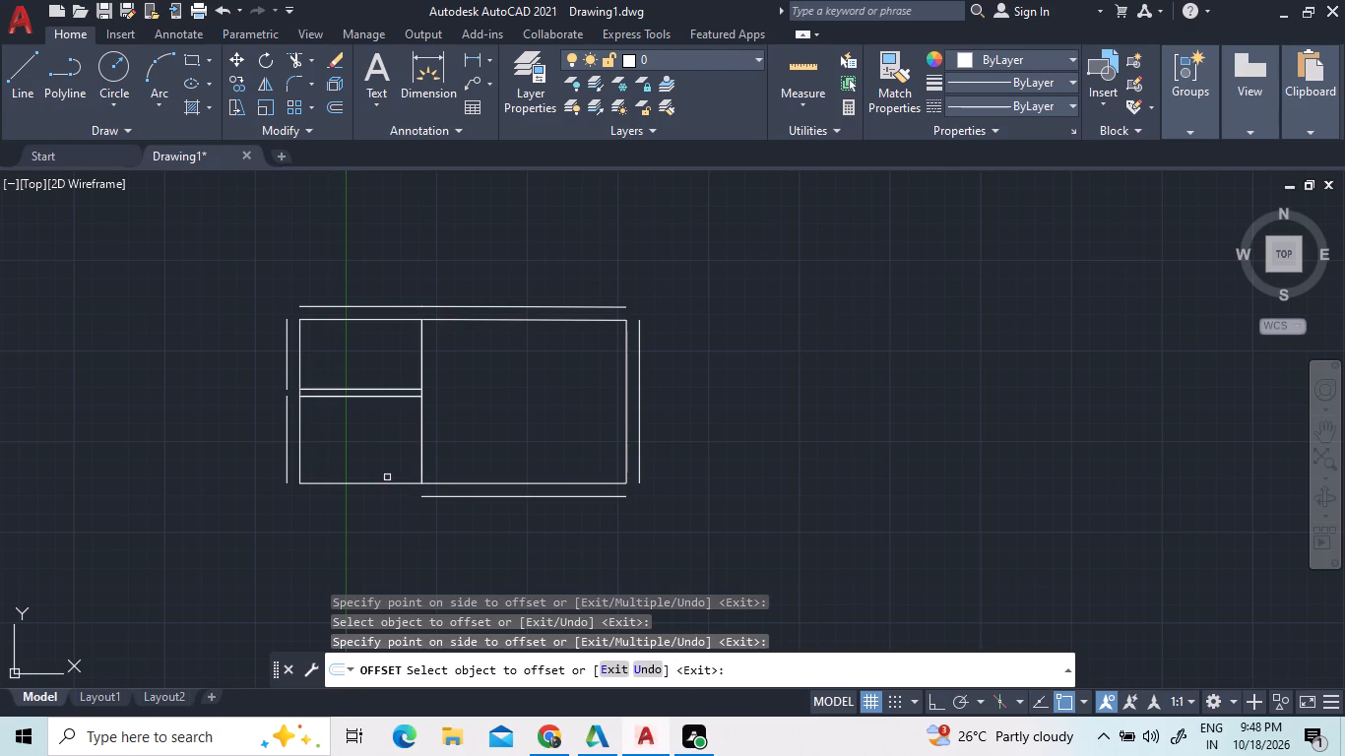
pyautogui.click(385, 484)
pyautogui.click(378, 515)
# Offset the short left edge of the thin strip between the two small rooms outward by 9".
pyautogui.scroll(3, 312, 388)
pyautogui.click(256, 411)
pyautogui.click(232, 414)
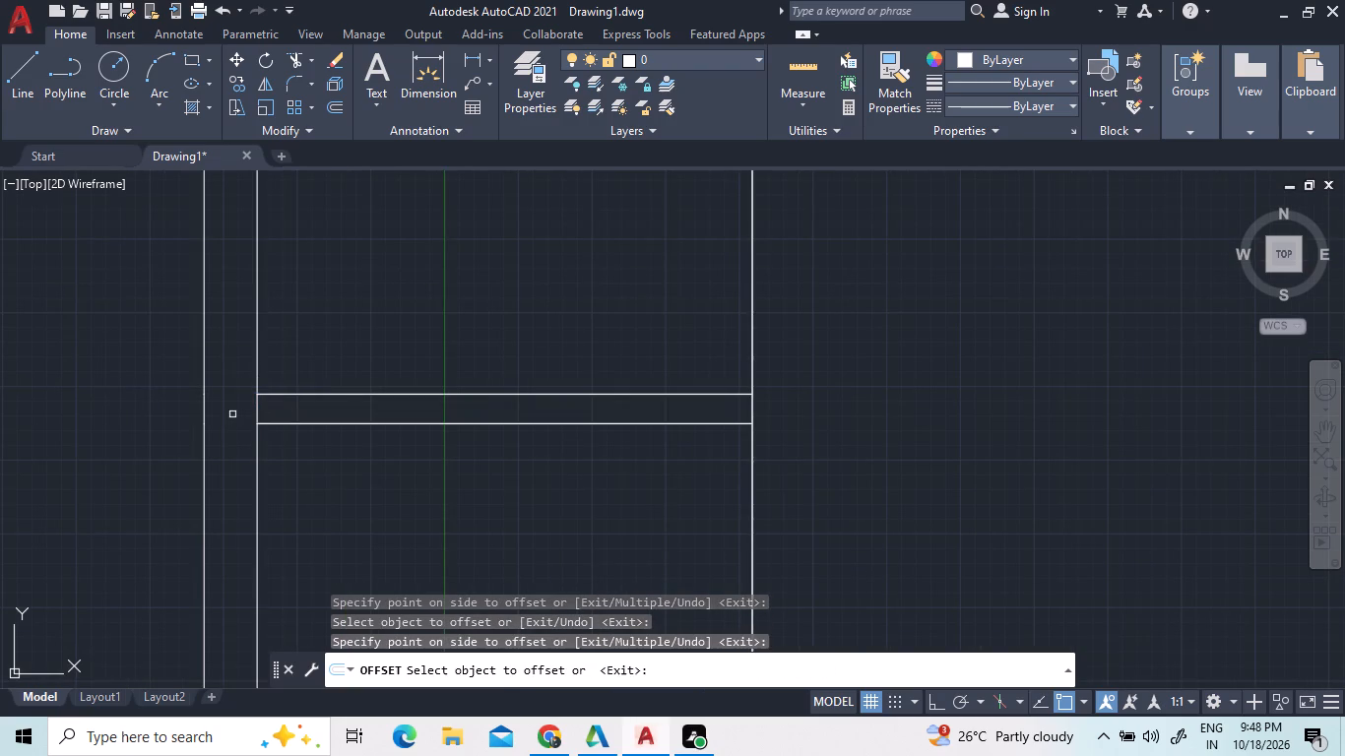
pyautogui.scroll(-3, 321, 395)
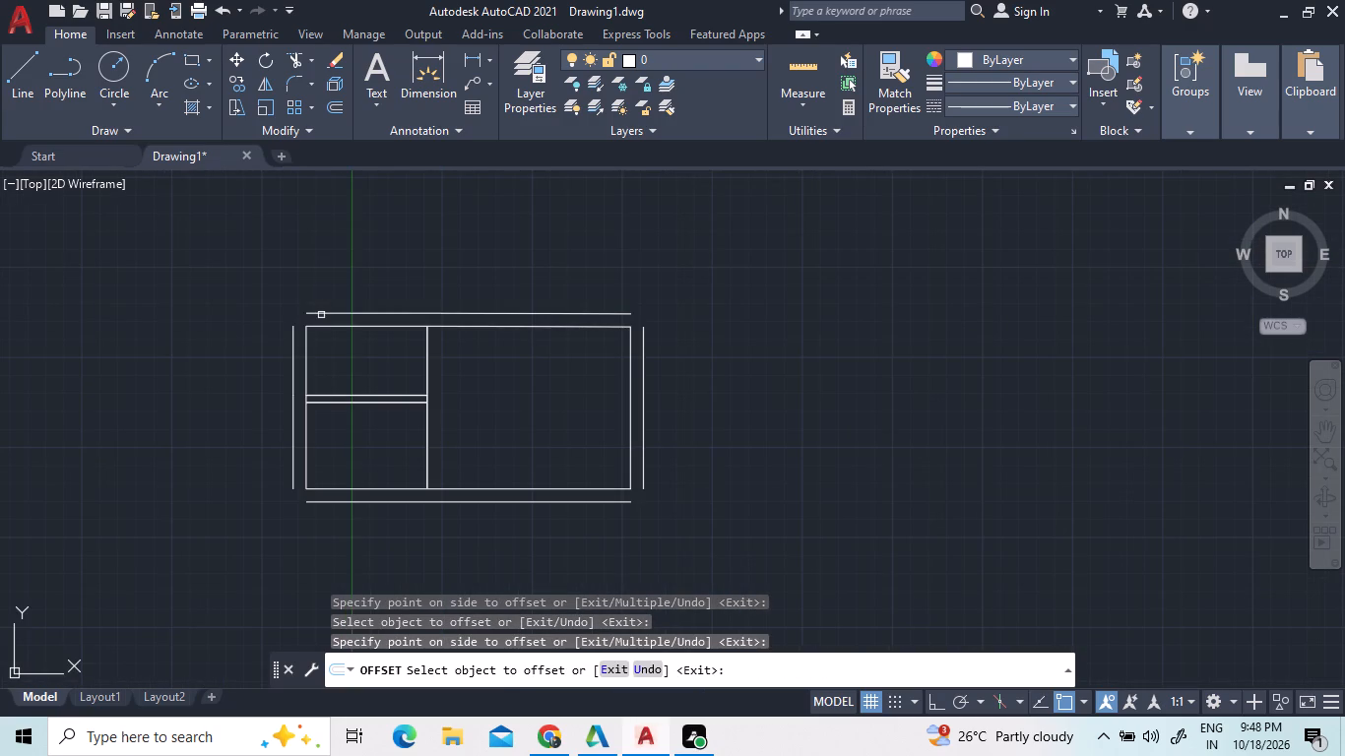
pyautogui.click(321, 317)
pyautogui.rightClick(258, 283)
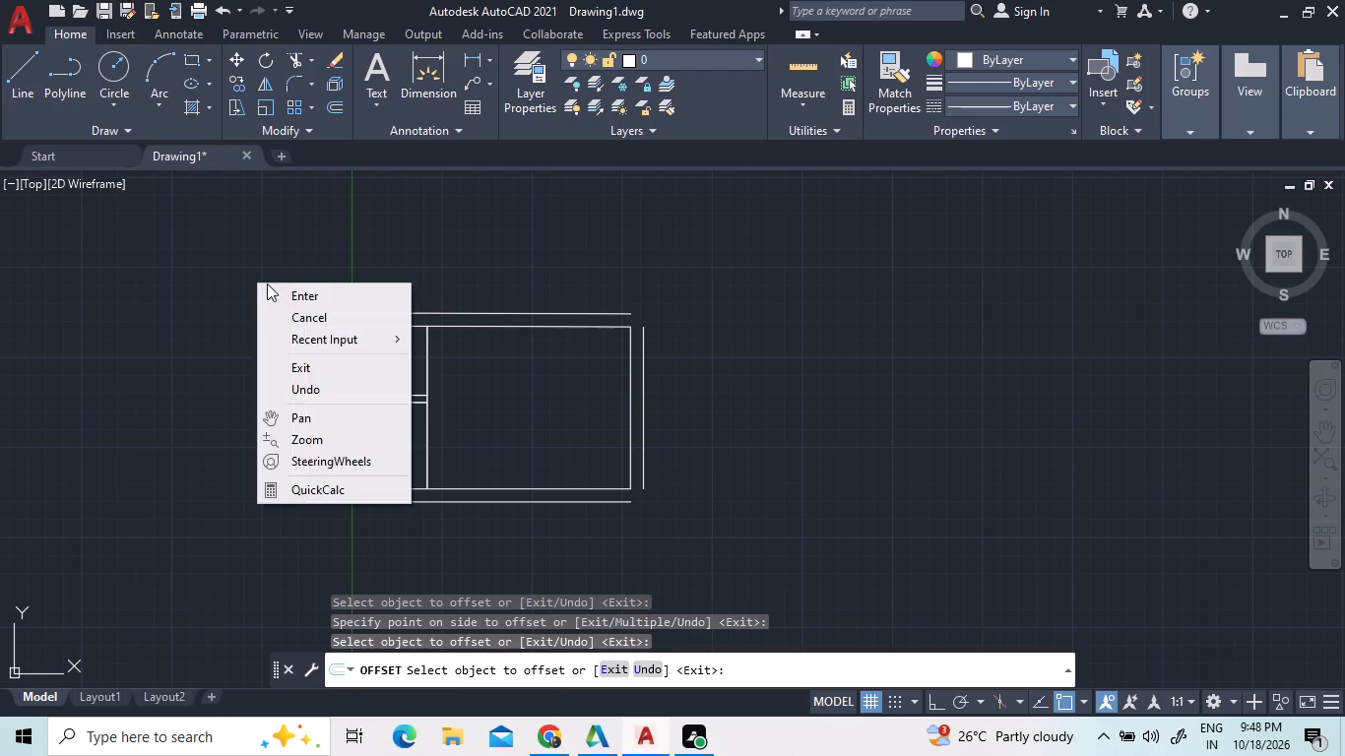
pyautogui.click(273, 288)
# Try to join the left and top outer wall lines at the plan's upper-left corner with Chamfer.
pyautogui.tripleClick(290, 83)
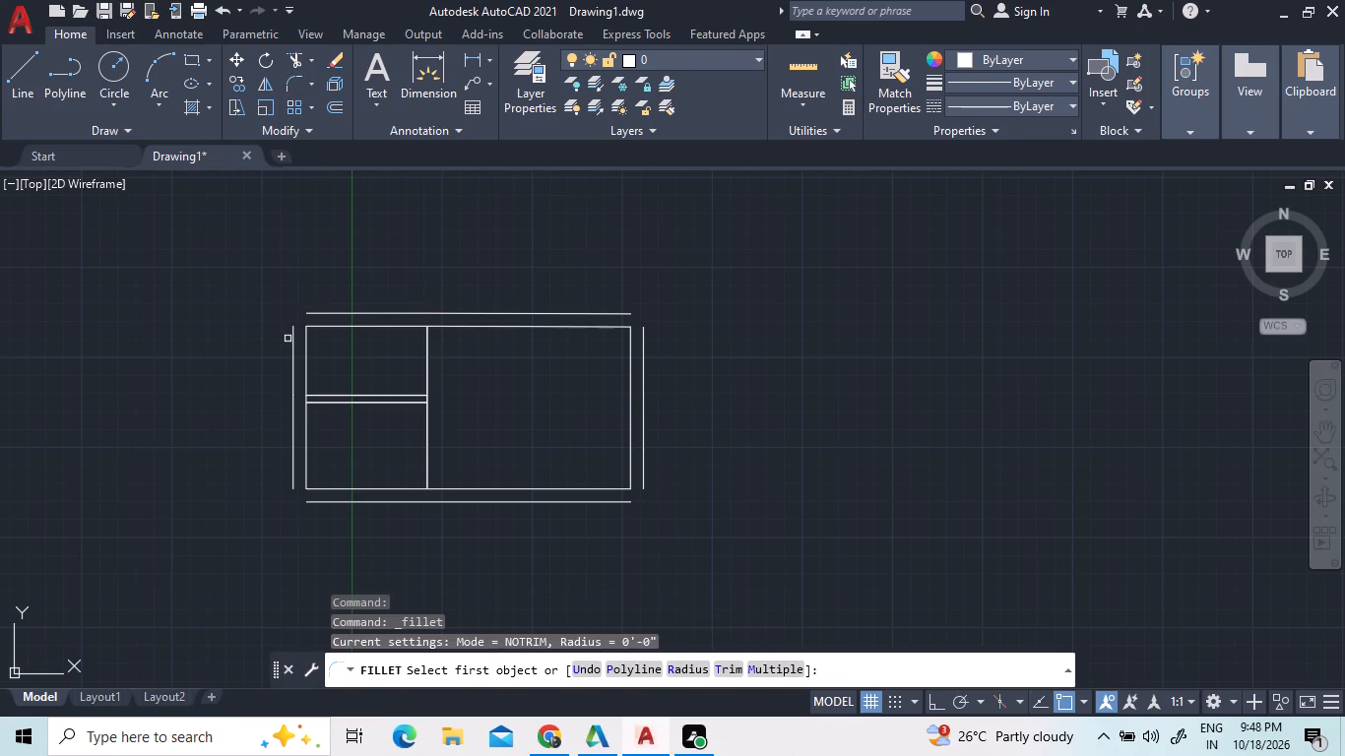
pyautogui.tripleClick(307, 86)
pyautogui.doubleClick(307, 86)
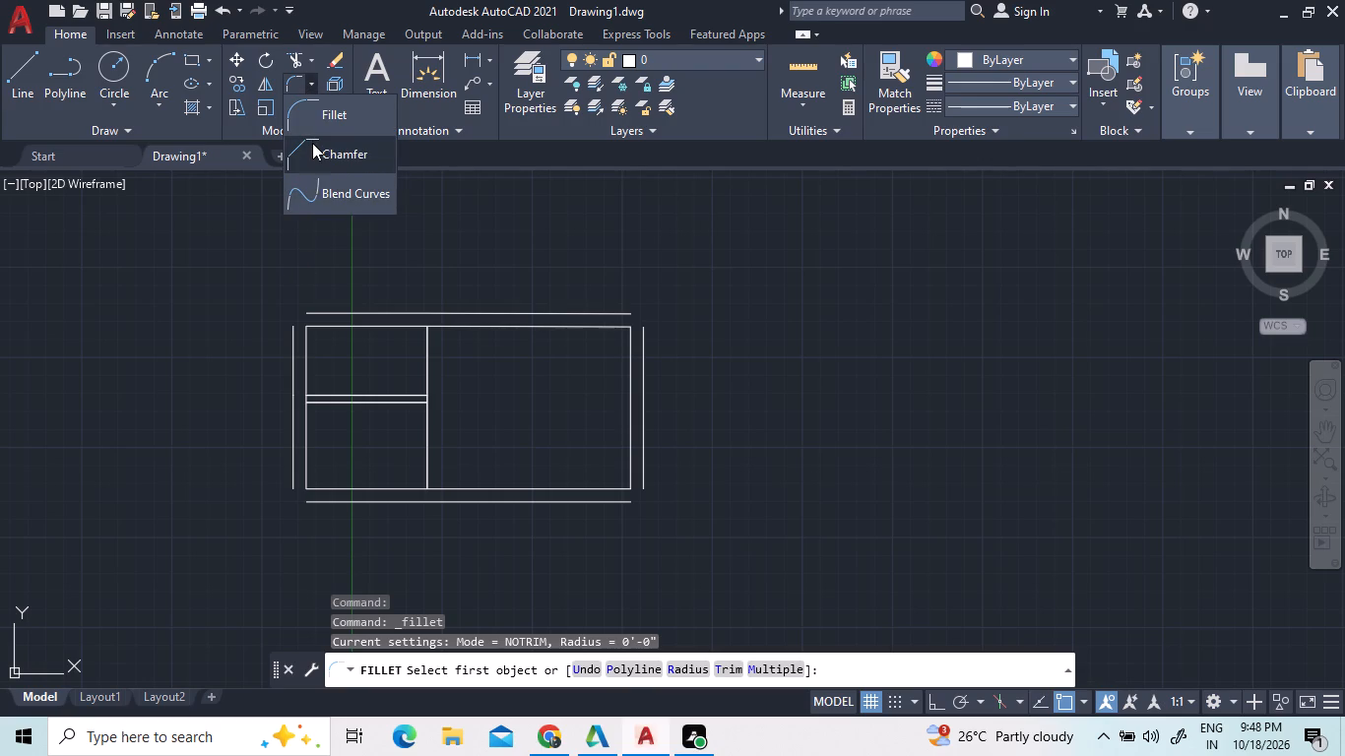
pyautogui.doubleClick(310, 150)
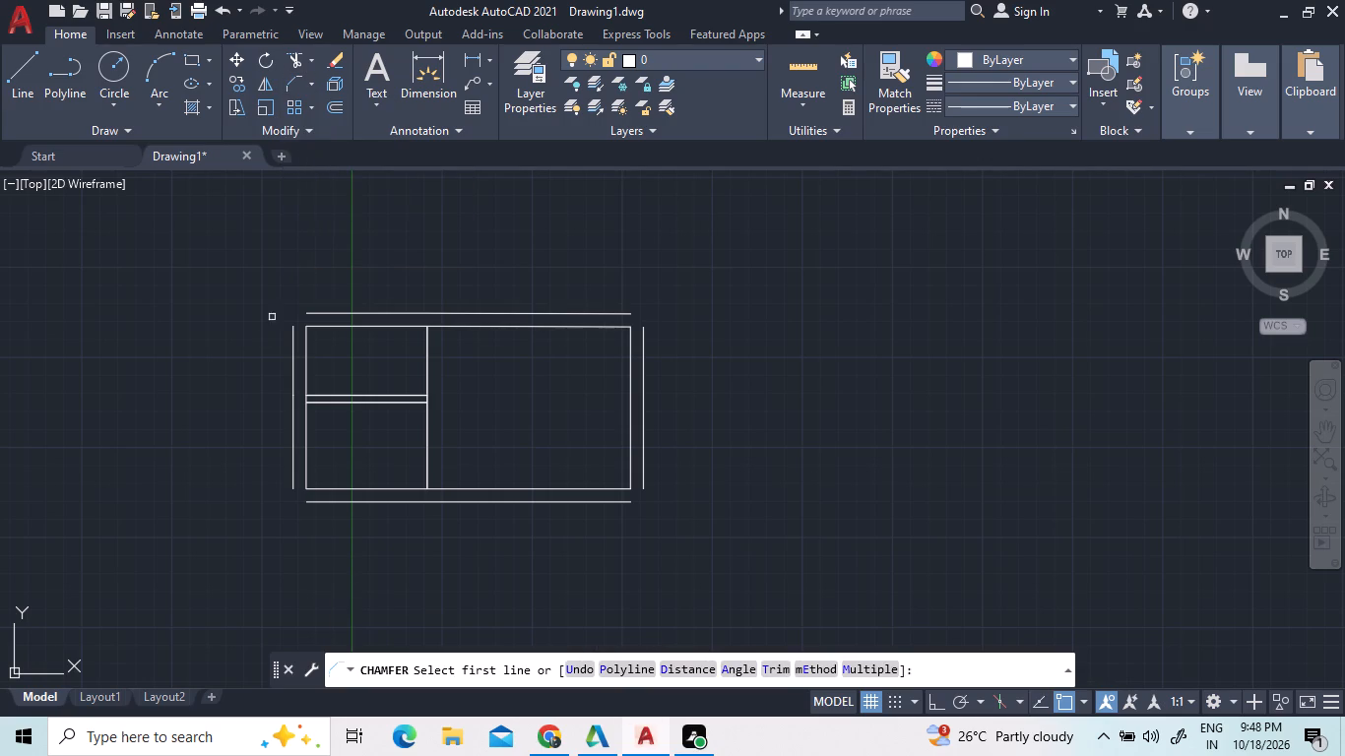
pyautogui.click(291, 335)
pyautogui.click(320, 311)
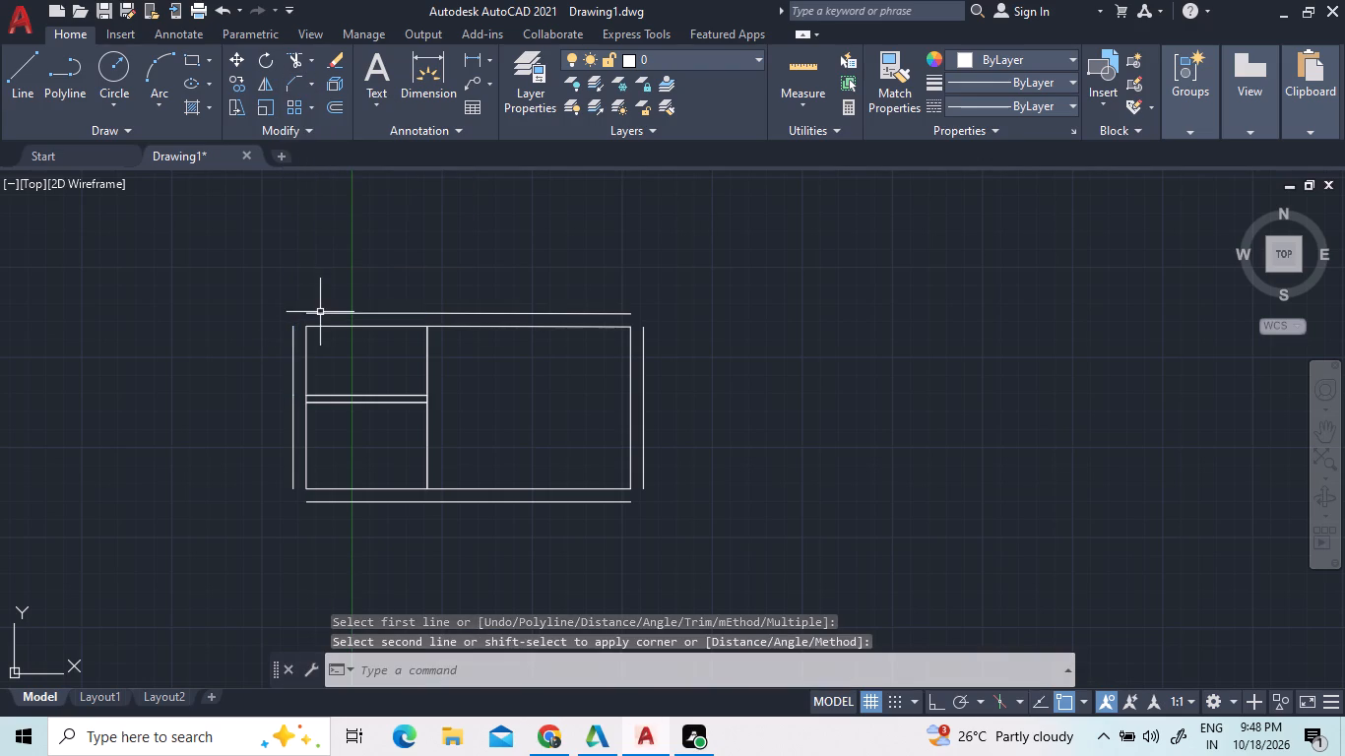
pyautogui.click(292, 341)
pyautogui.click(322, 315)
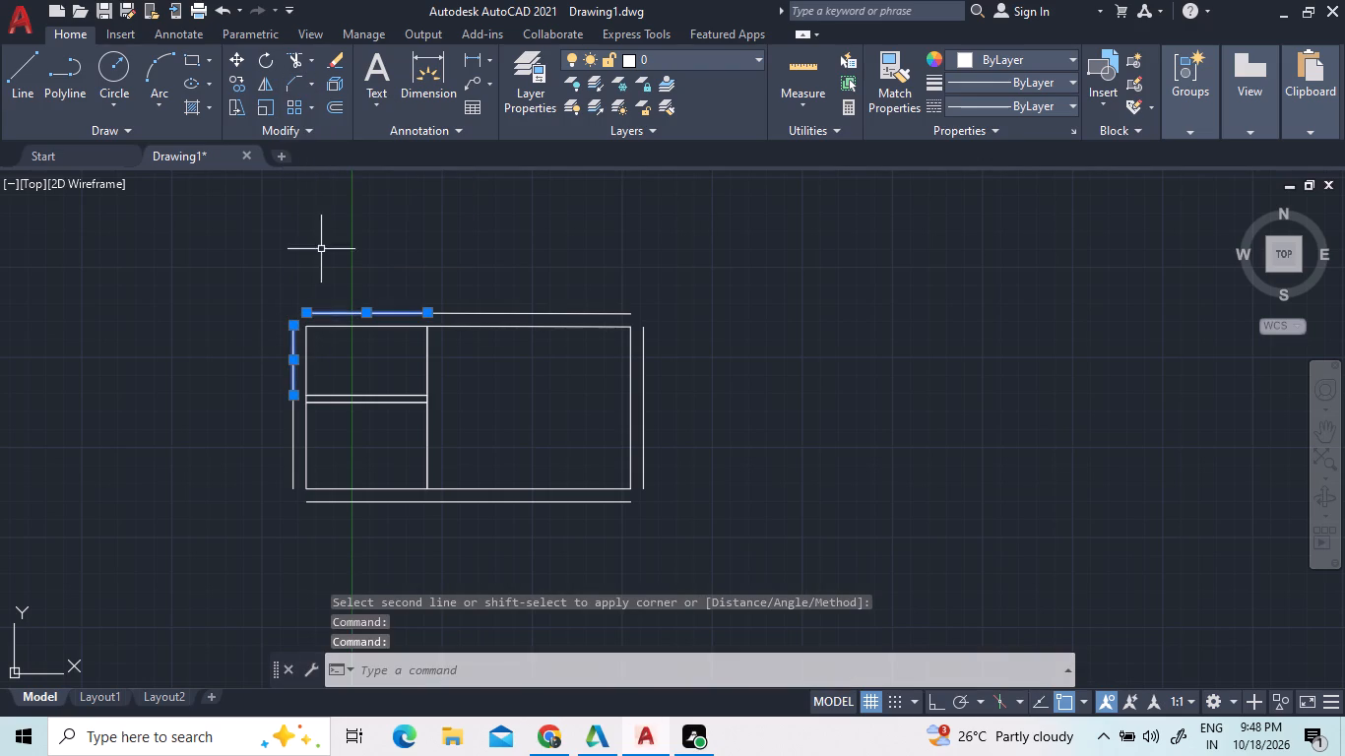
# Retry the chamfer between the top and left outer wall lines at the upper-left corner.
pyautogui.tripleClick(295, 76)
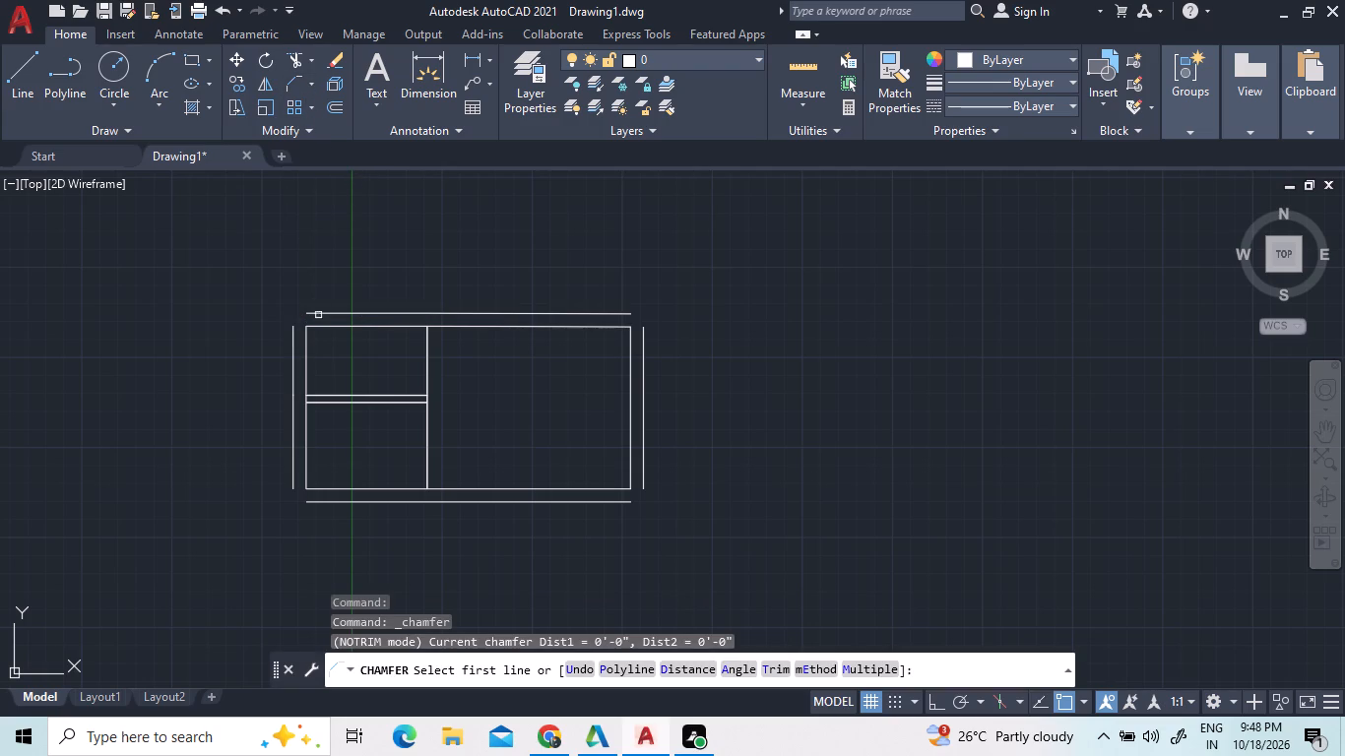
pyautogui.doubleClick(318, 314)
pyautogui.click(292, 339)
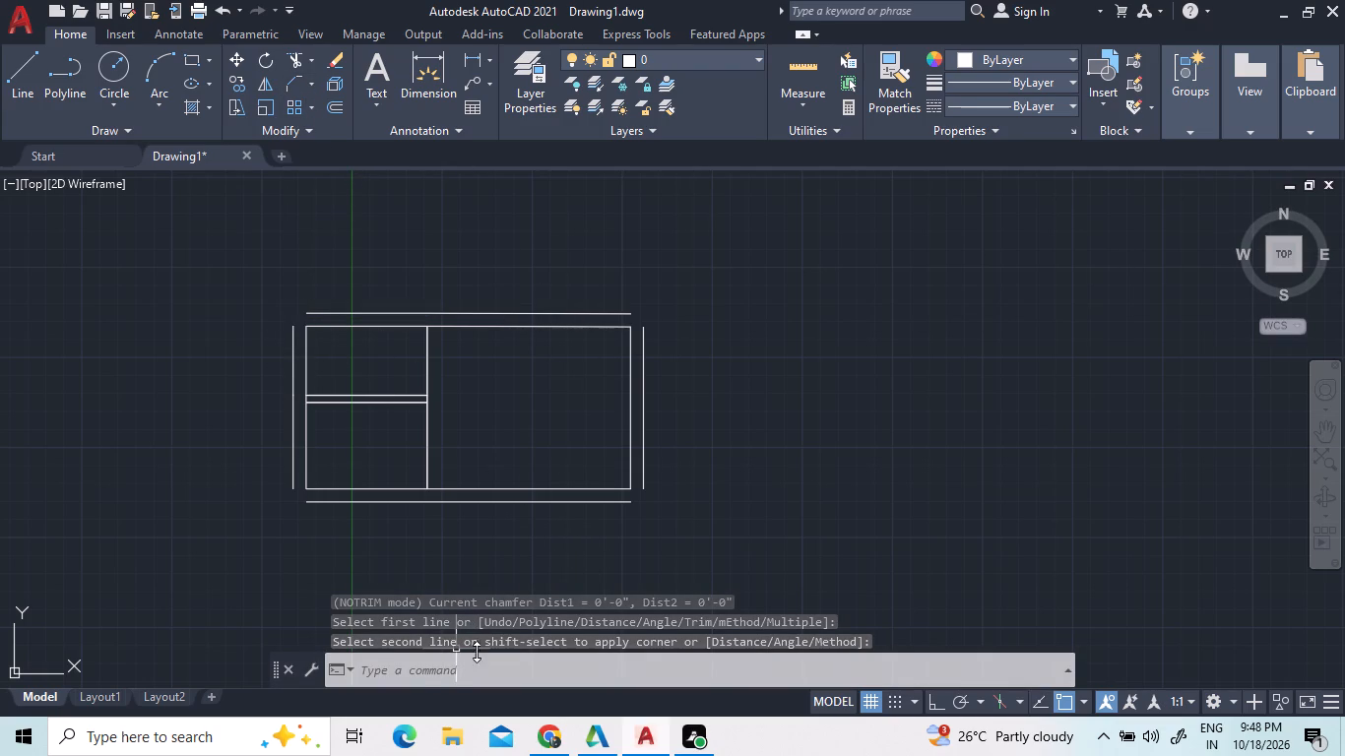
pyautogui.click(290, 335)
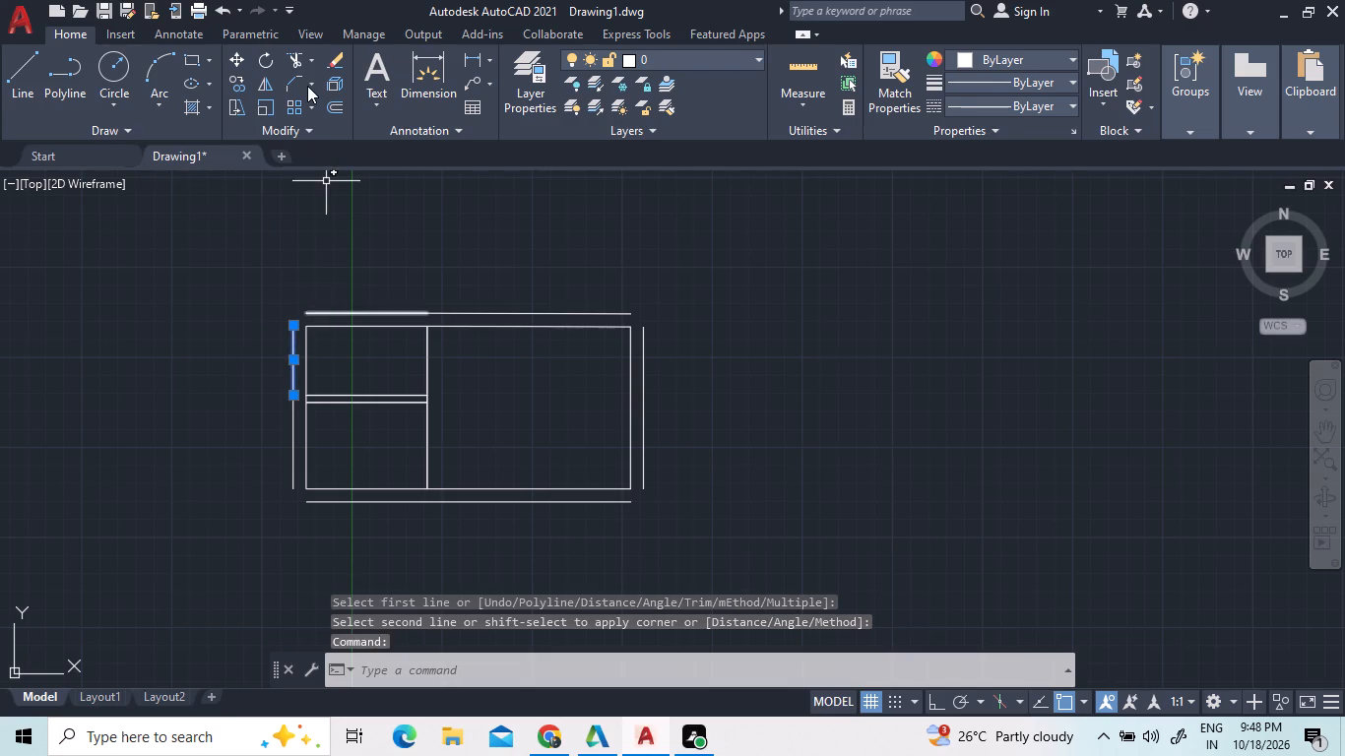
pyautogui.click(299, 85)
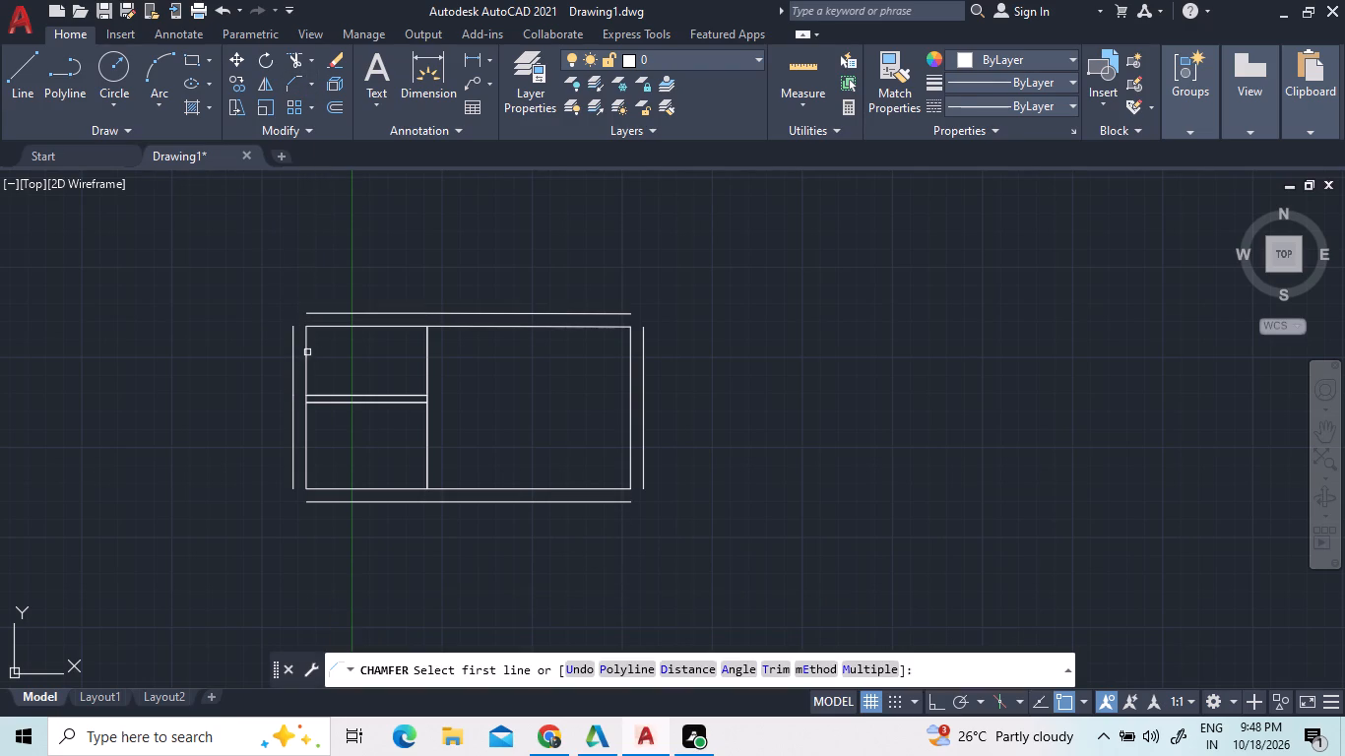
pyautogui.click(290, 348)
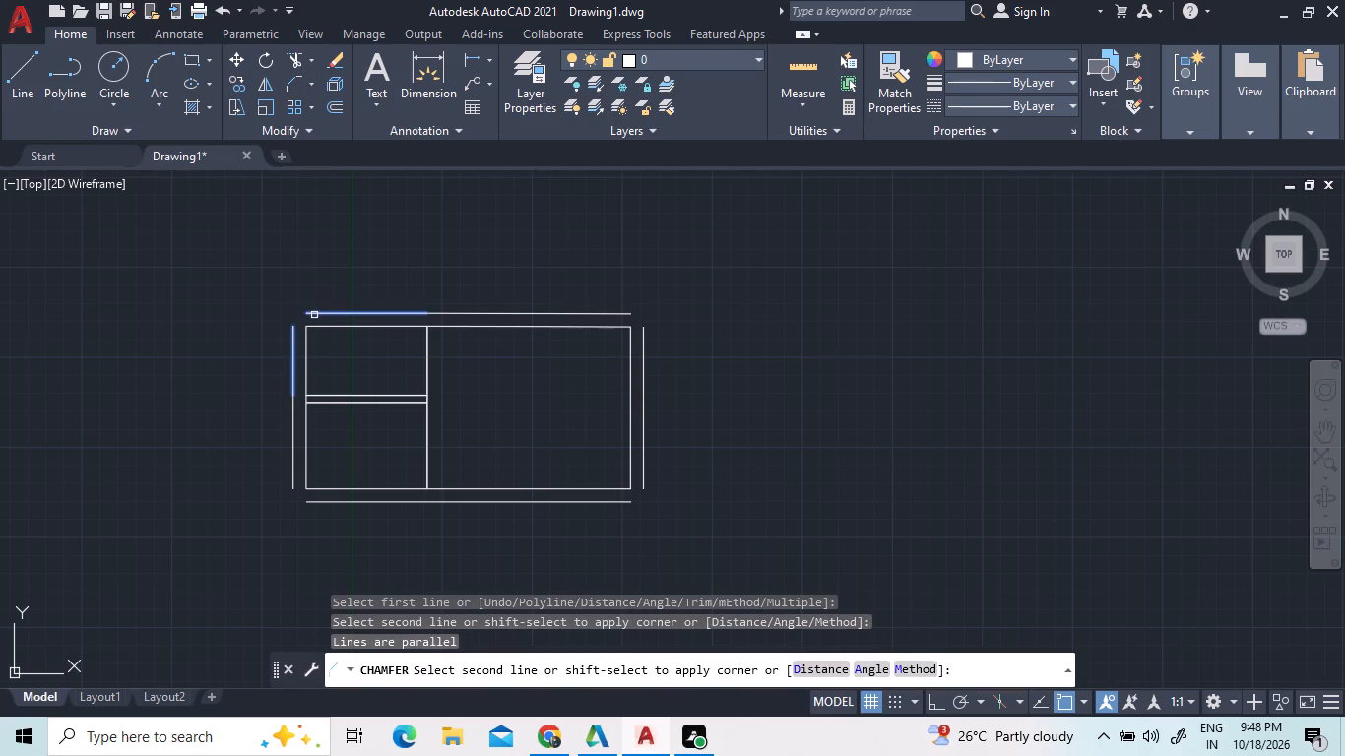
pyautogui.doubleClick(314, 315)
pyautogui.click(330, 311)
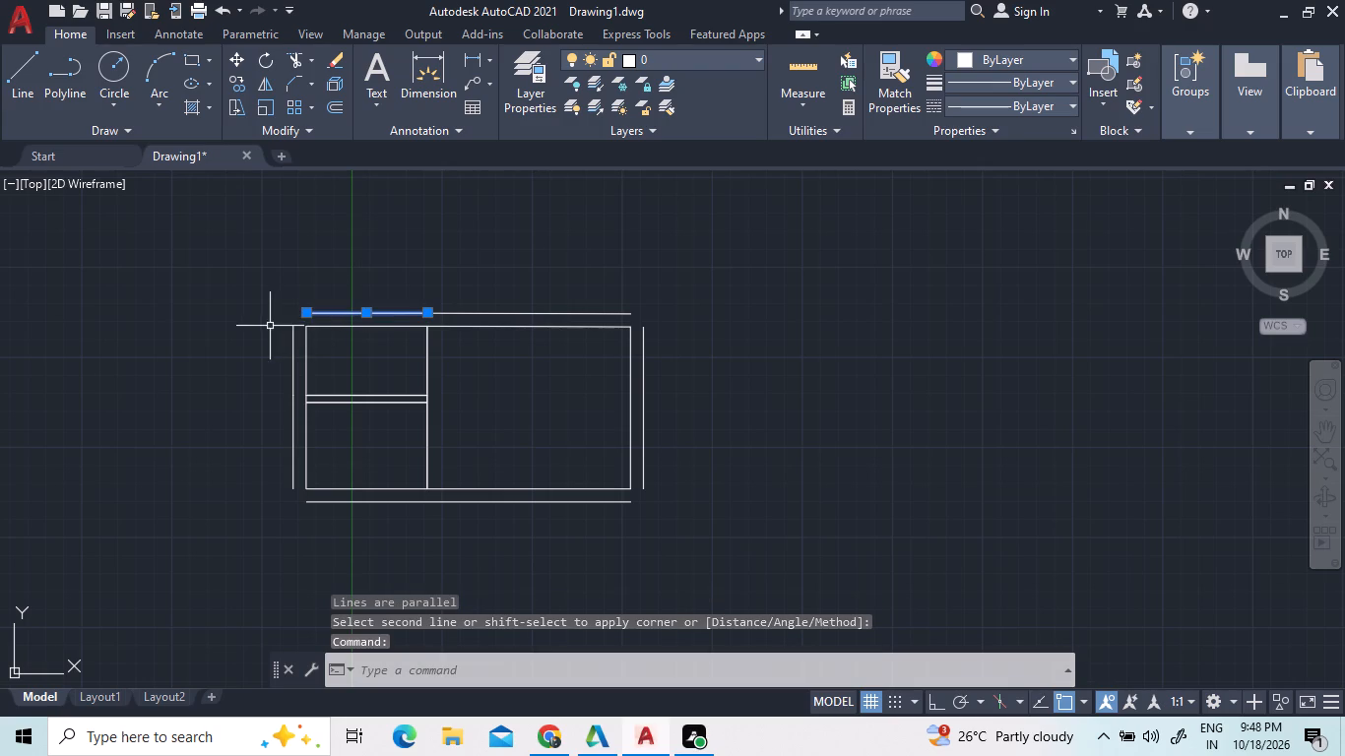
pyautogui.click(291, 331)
# Draw a diagonal helper line outside the plan's upper-left corner, crossing the path of the top outer wall line.
pyautogui.scroll(3, 282, 309)
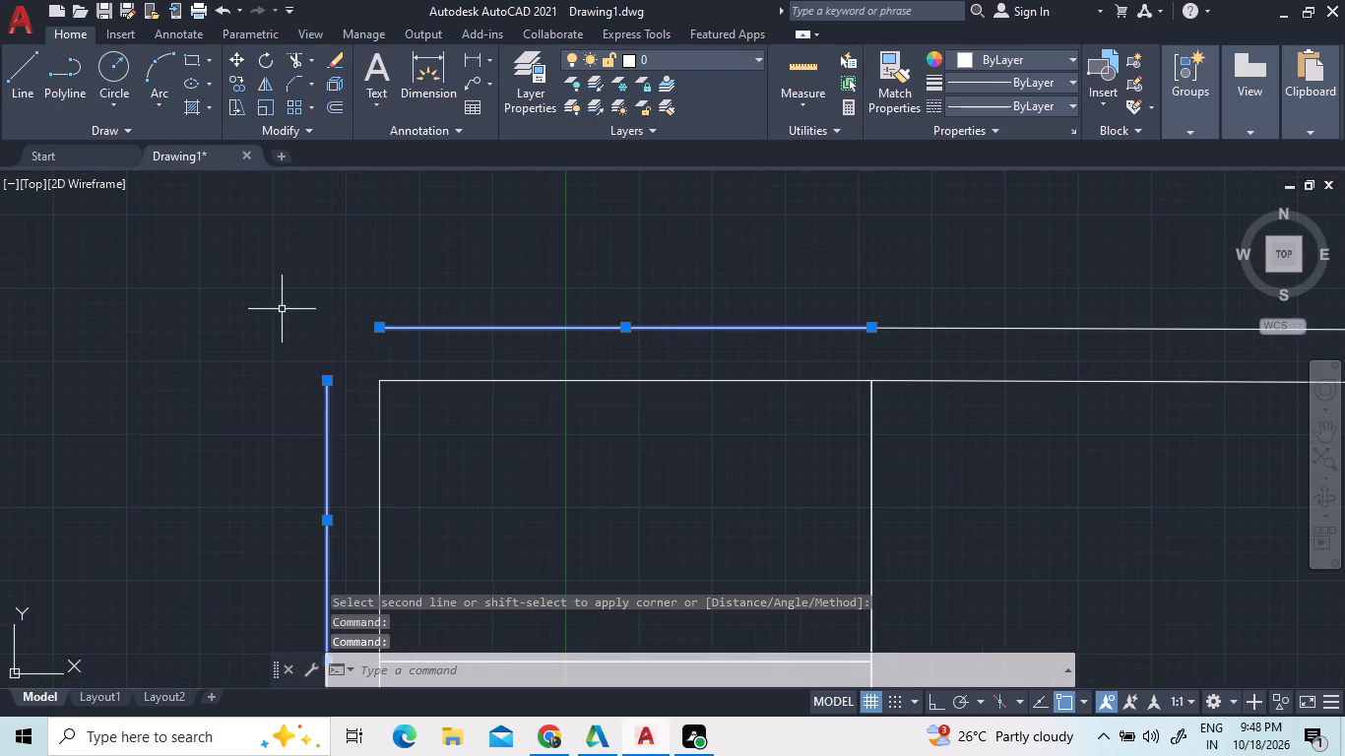
pyautogui.scroll(-5, 282, 311)
pyautogui.scroll(3, 268, 305)
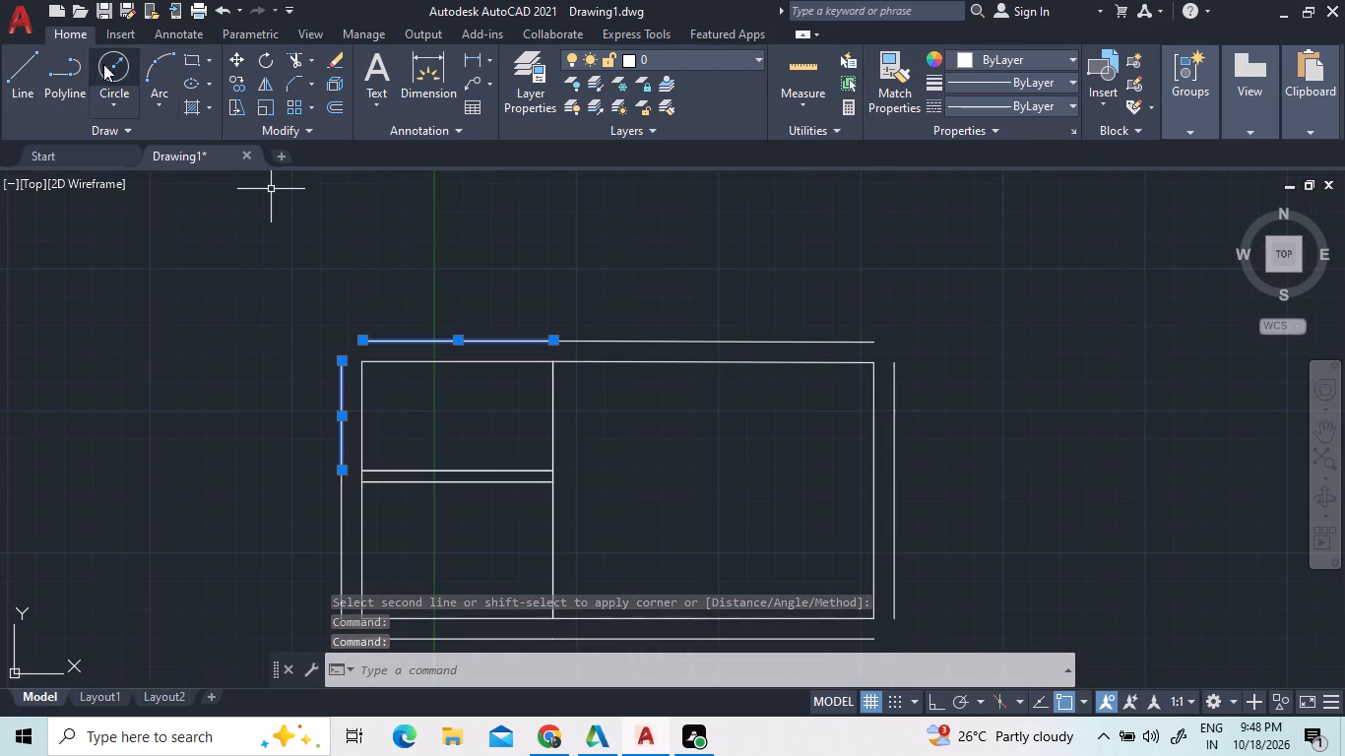
pyautogui.doubleClick(14, 65)
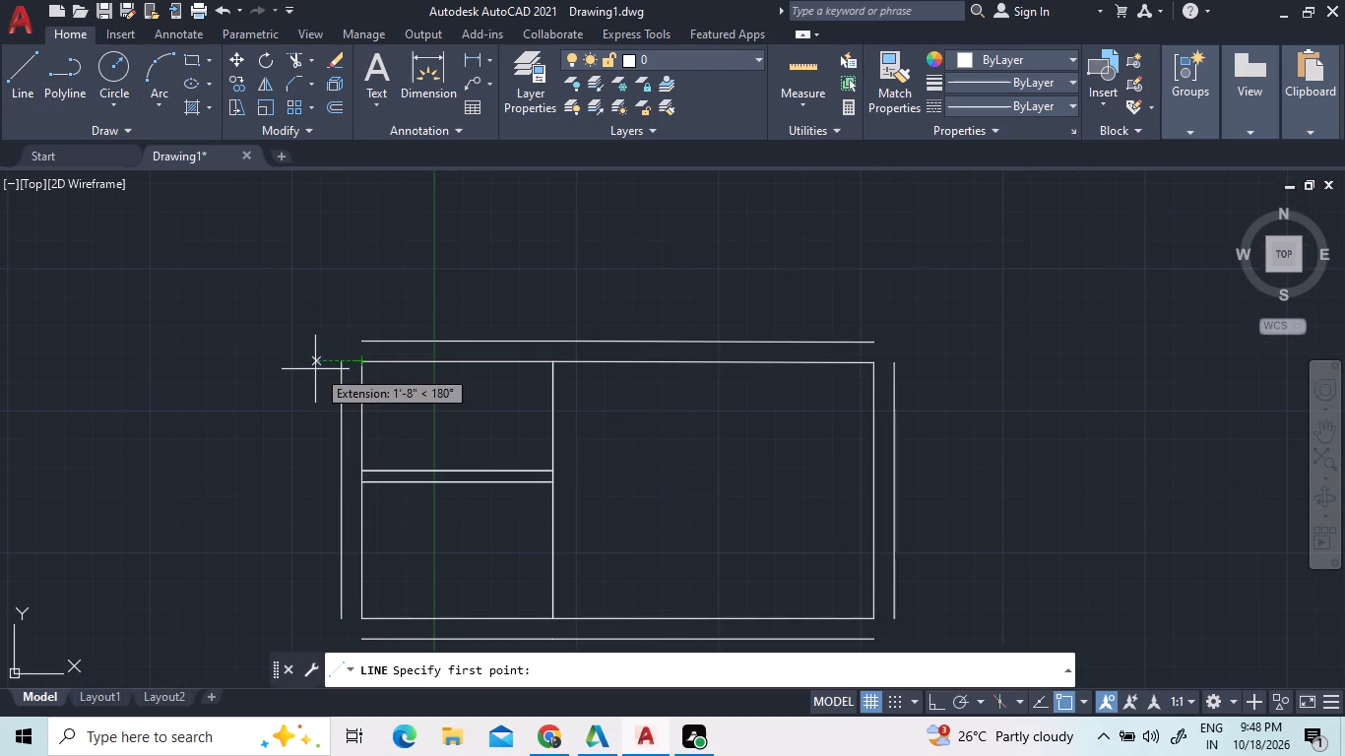
pyautogui.moveTo(269, 383); pyautogui.dragTo(307, 360)
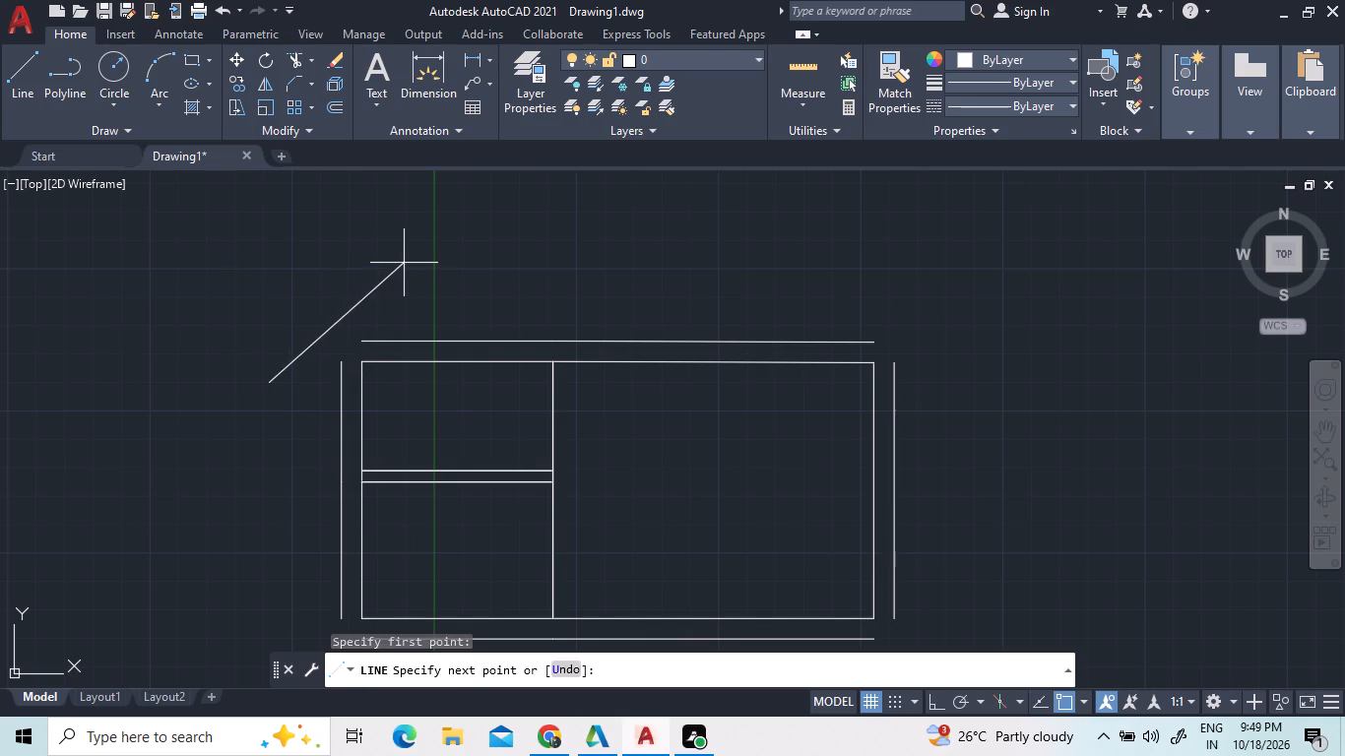
pyautogui.click(398, 249)
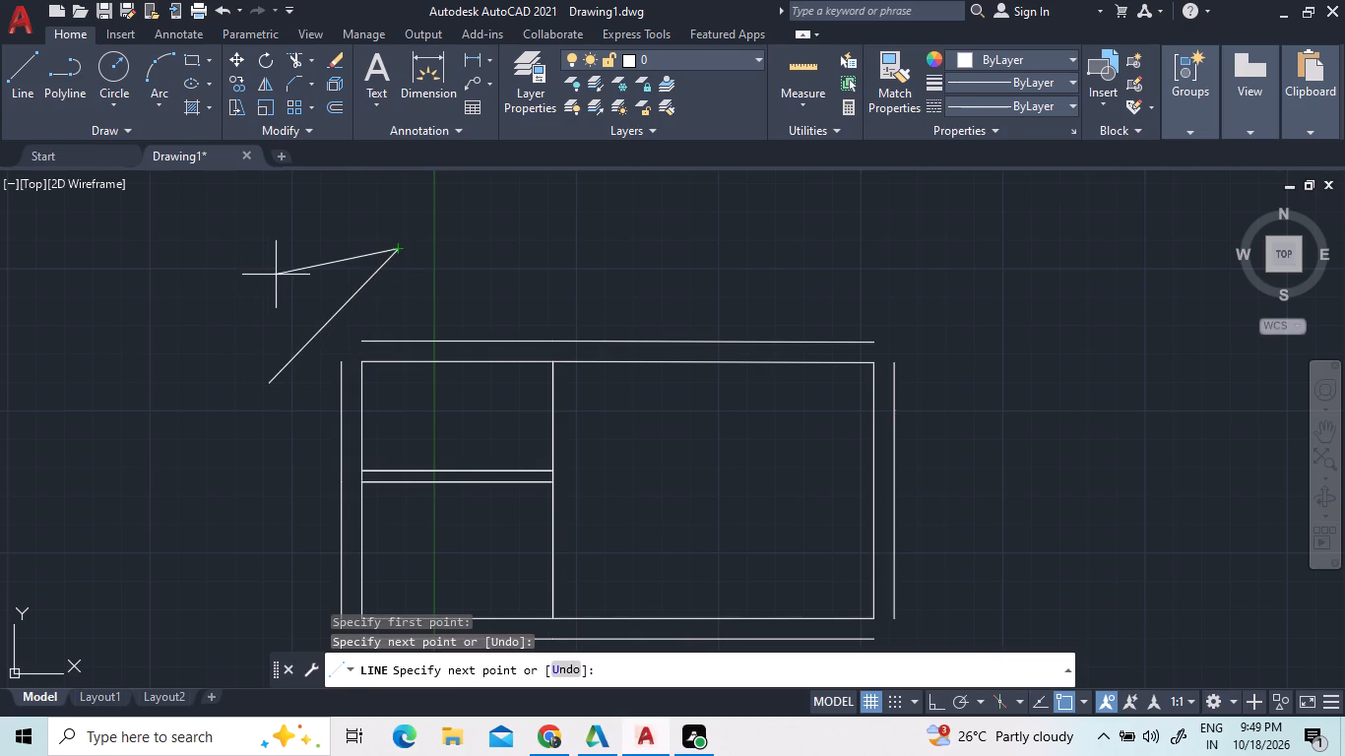
pyautogui.rightClick(276, 275)
pyautogui.click(285, 276)
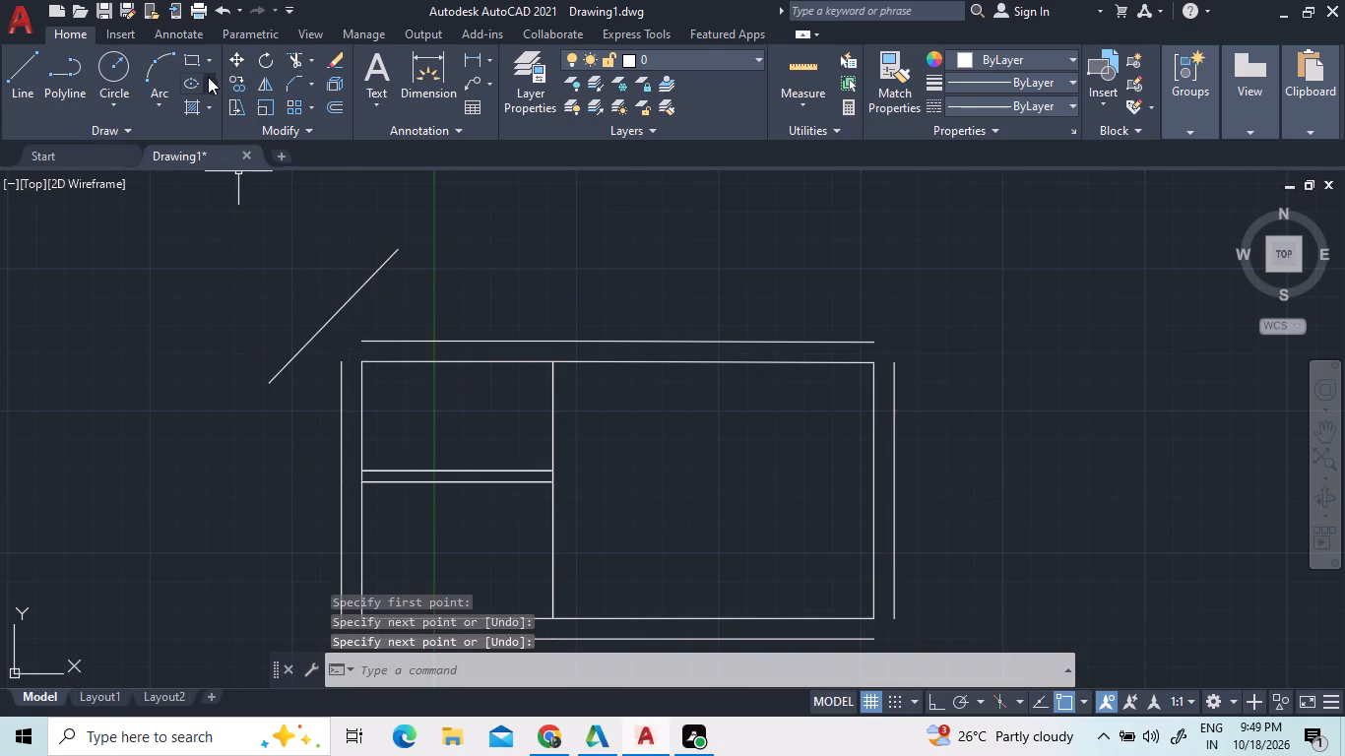
# Extend the top outer wall line to the diagonal line and the upper left outer wall line to the top one.
pyautogui.click(314, 54)
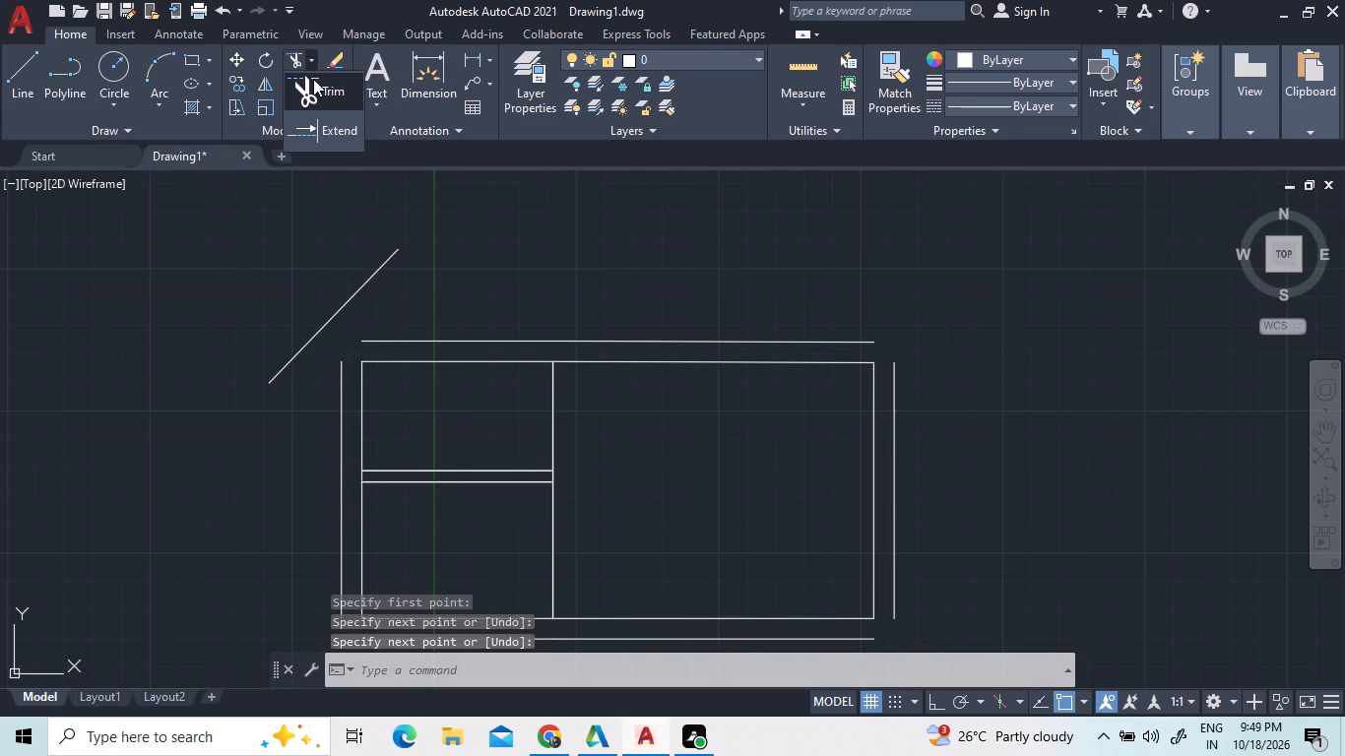
pyautogui.click(337, 121)
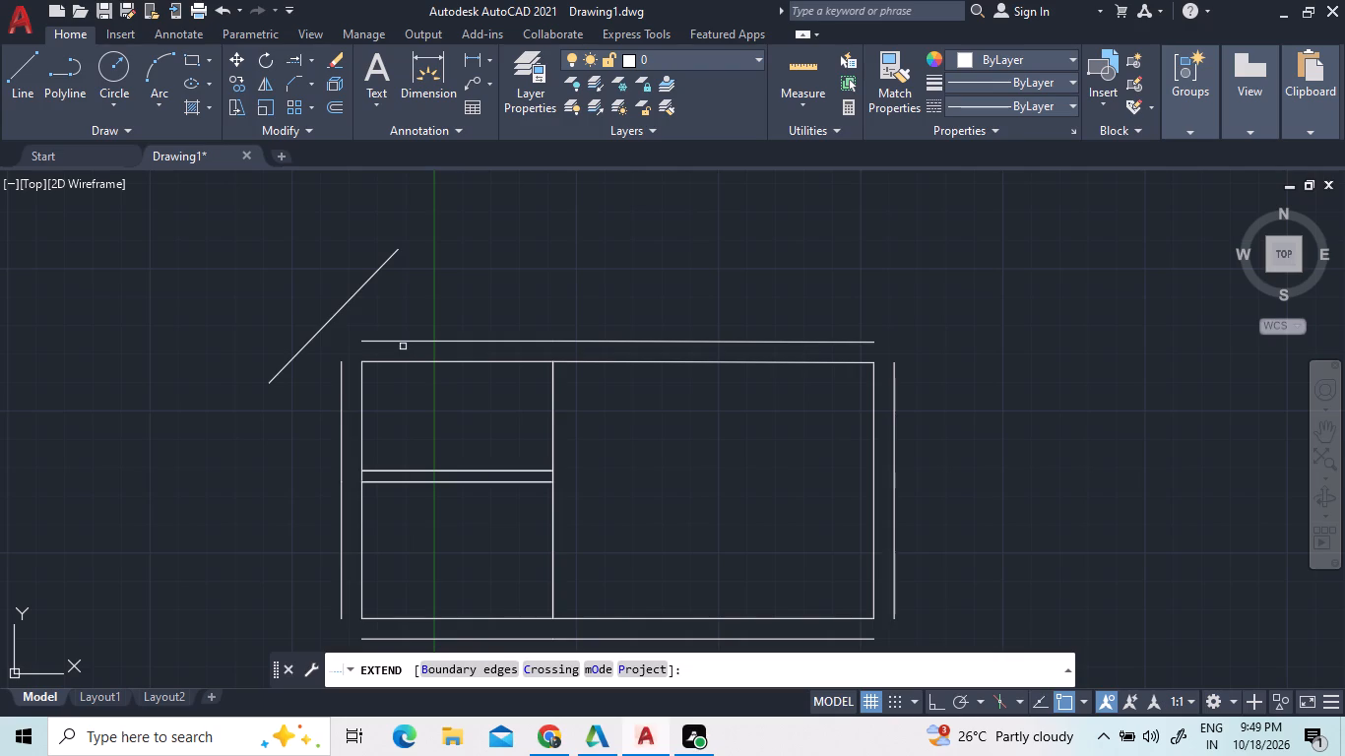
pyautogui.click(400, 341)
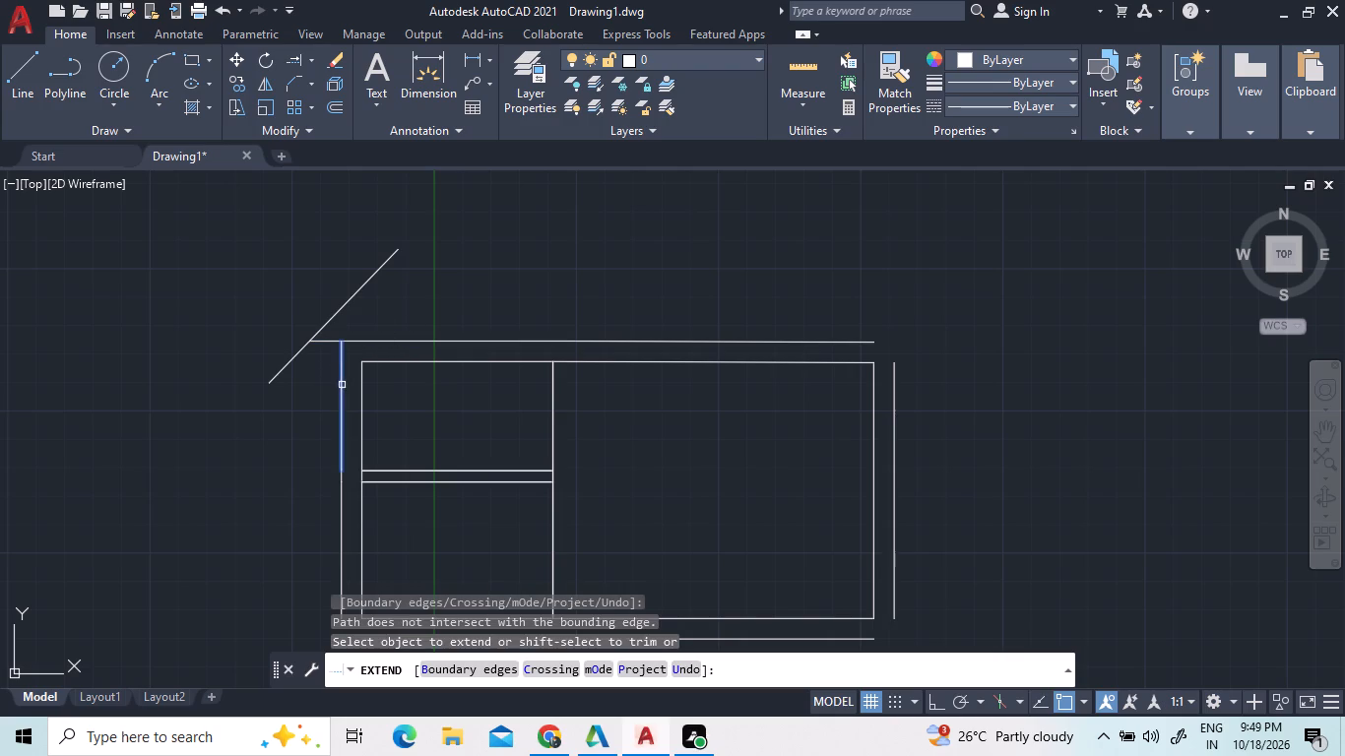
pyautogui.click(342, 385)
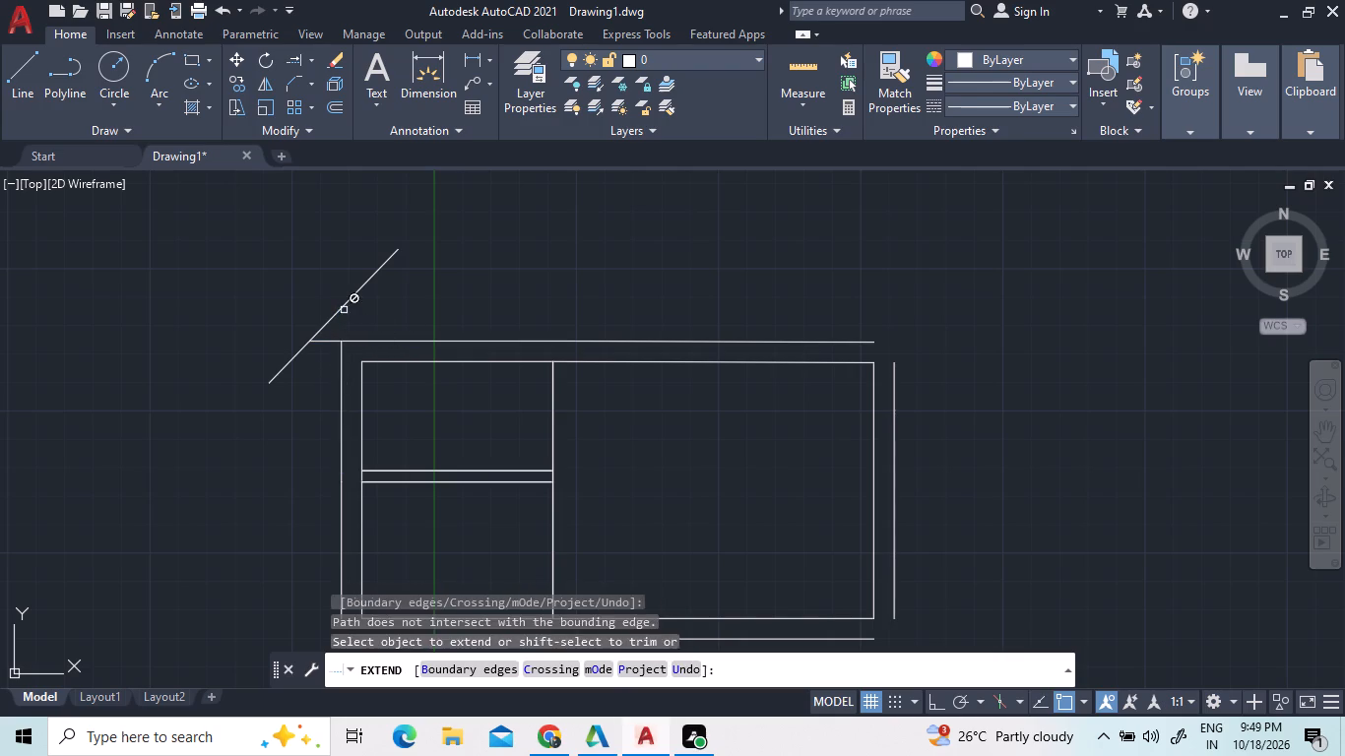
pyautogui.rightClick(325, 283)
pyautogui.click(350, 287)
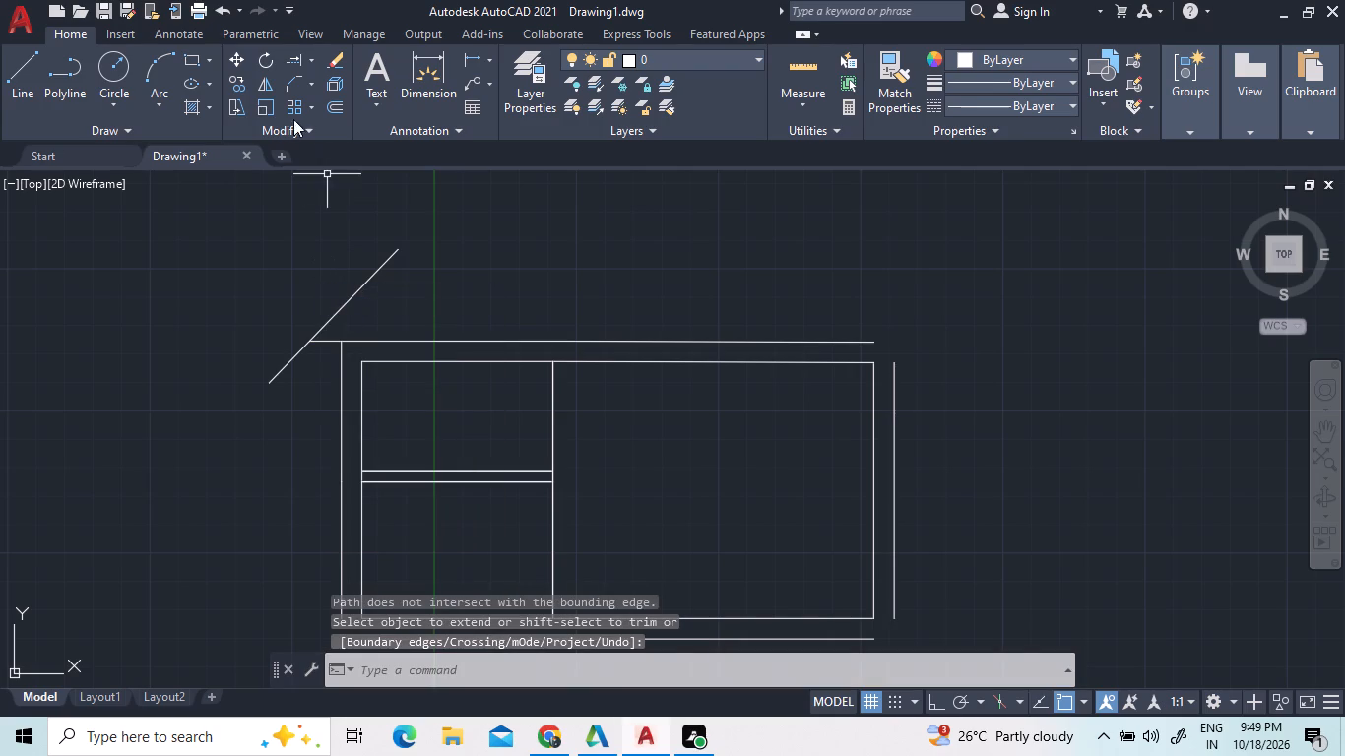
# Move the diagonal helper line by its upper endpoint to the empty area beyond the plan's upper-right corner.
pyautogui.click(311, 61)
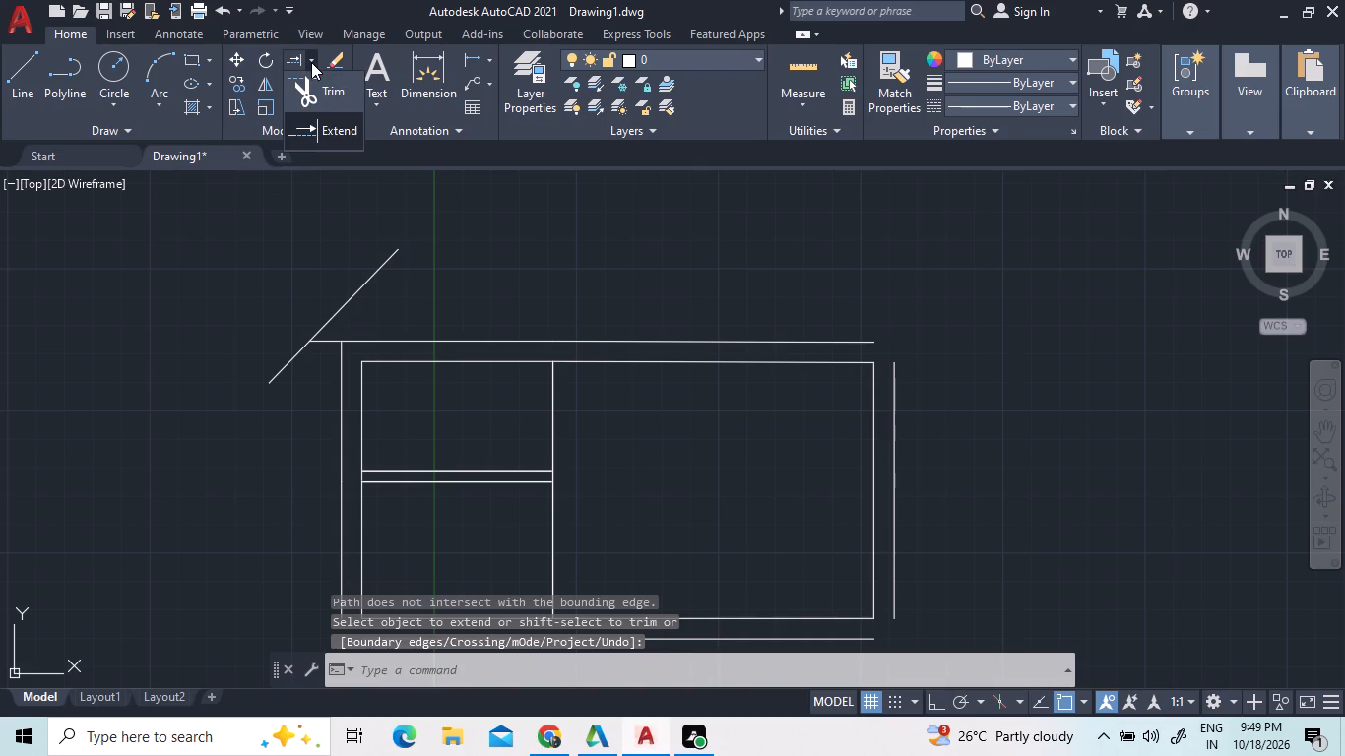
pyautogui.click(364, 278)
pyautogui.click(365, 283)
pyautogui.rightClick(364, 276)
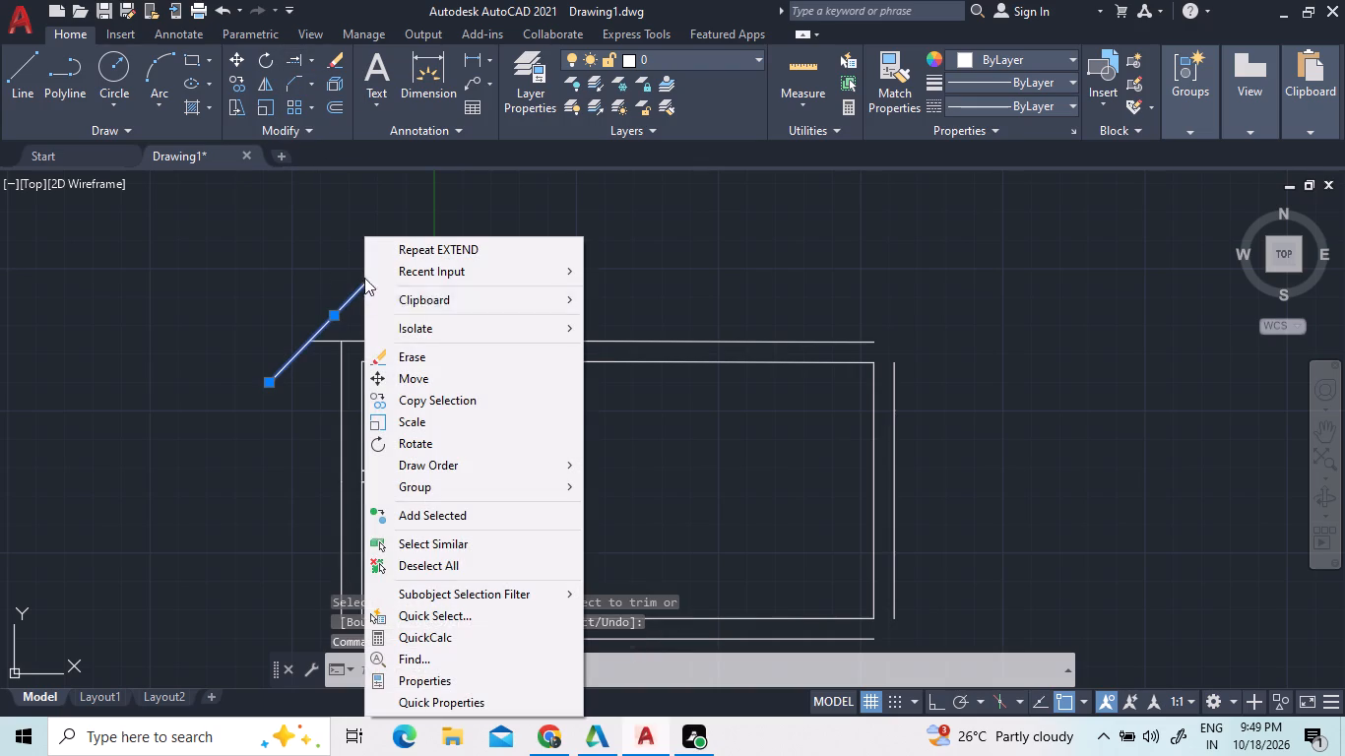
pyautogui.click(416, 382)
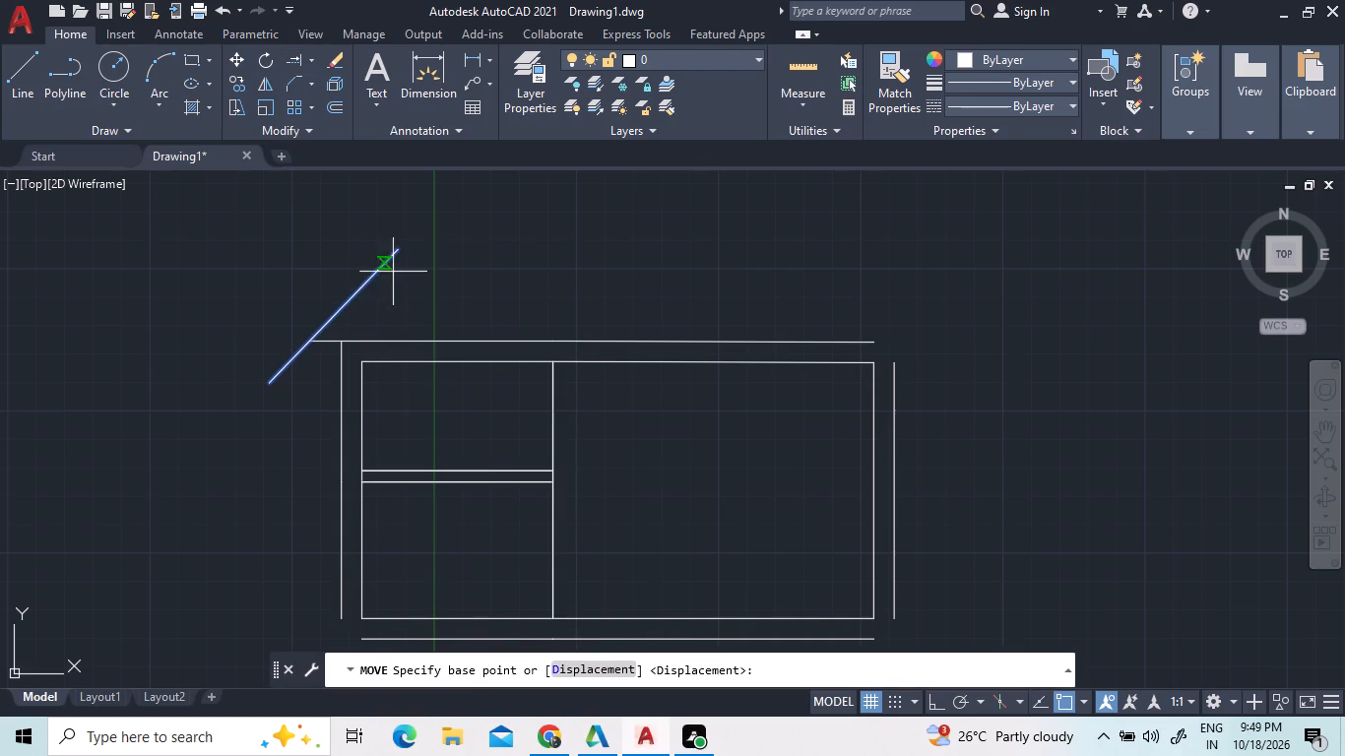
pyautogui.click(403, 253)
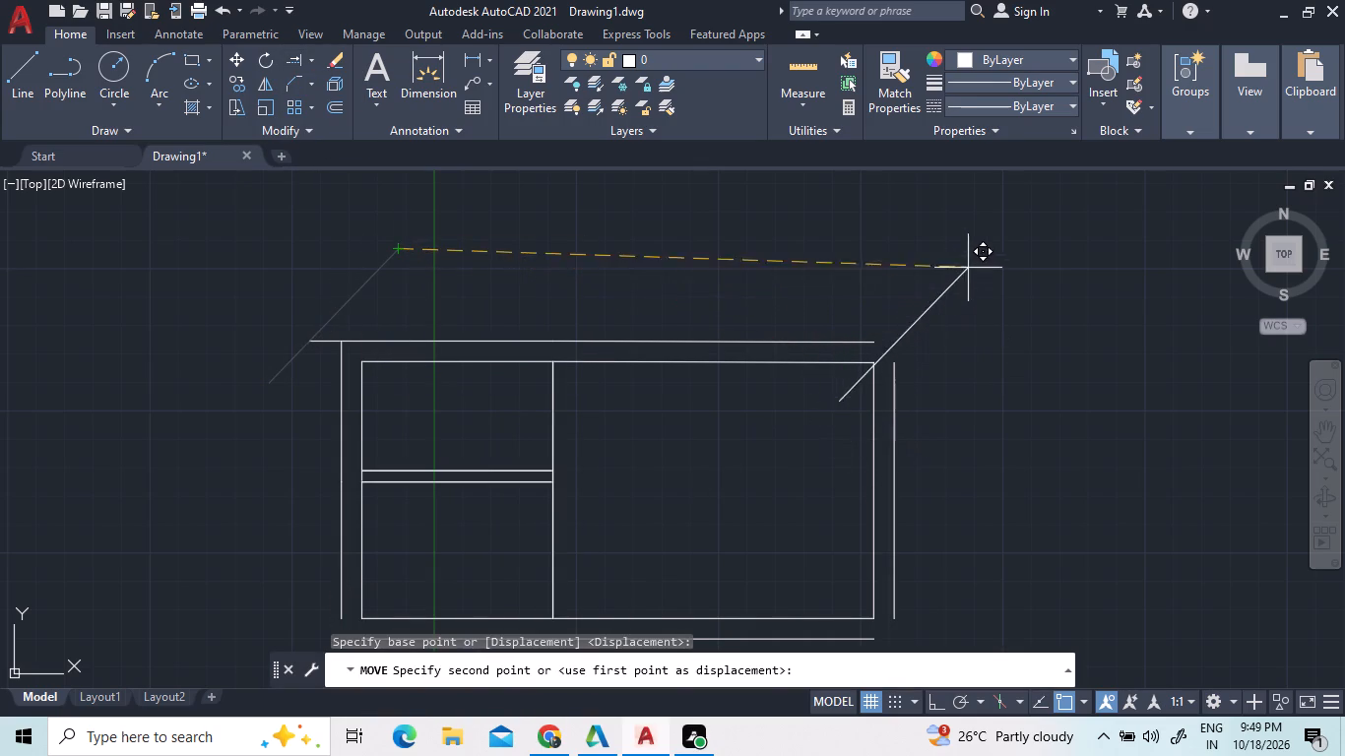
pyautogui.click(1074, 297)
# Rotate the diagonal helper line about its upper endpoint until its lower end swings steeply down away from the plan.
pyautogui.rightClick(1087, 320)
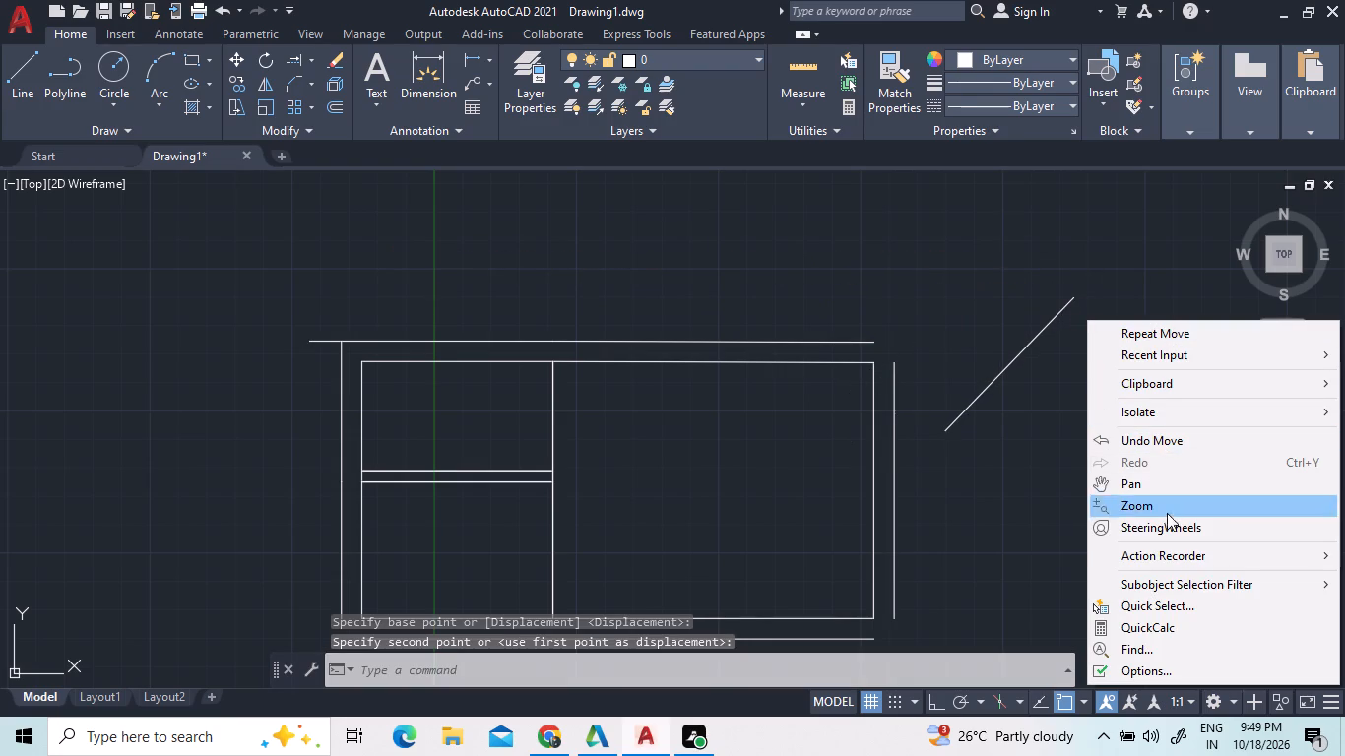
pyautogui.click(1035, 410)
pyautogui.click(1000, 344)
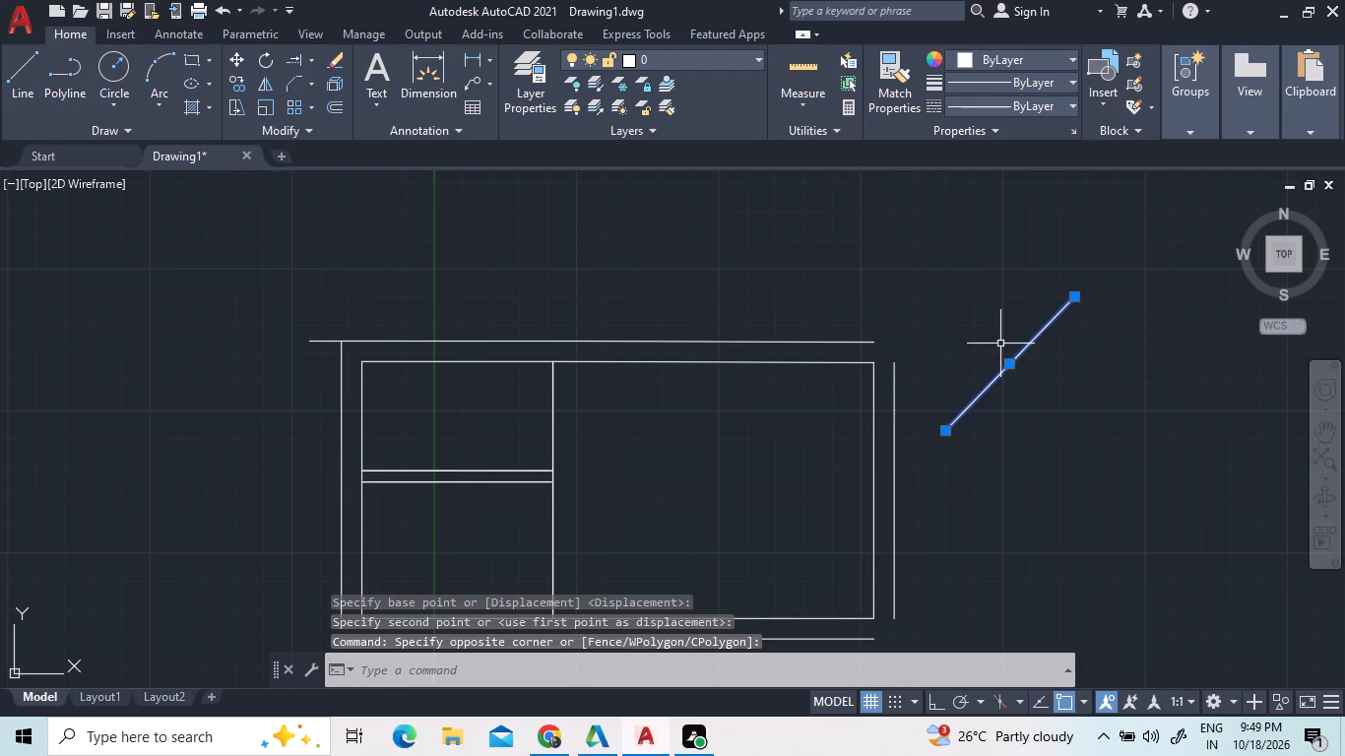
pyautogui.rightClick(1025, 346)
pyautogui.click(1097, 453)
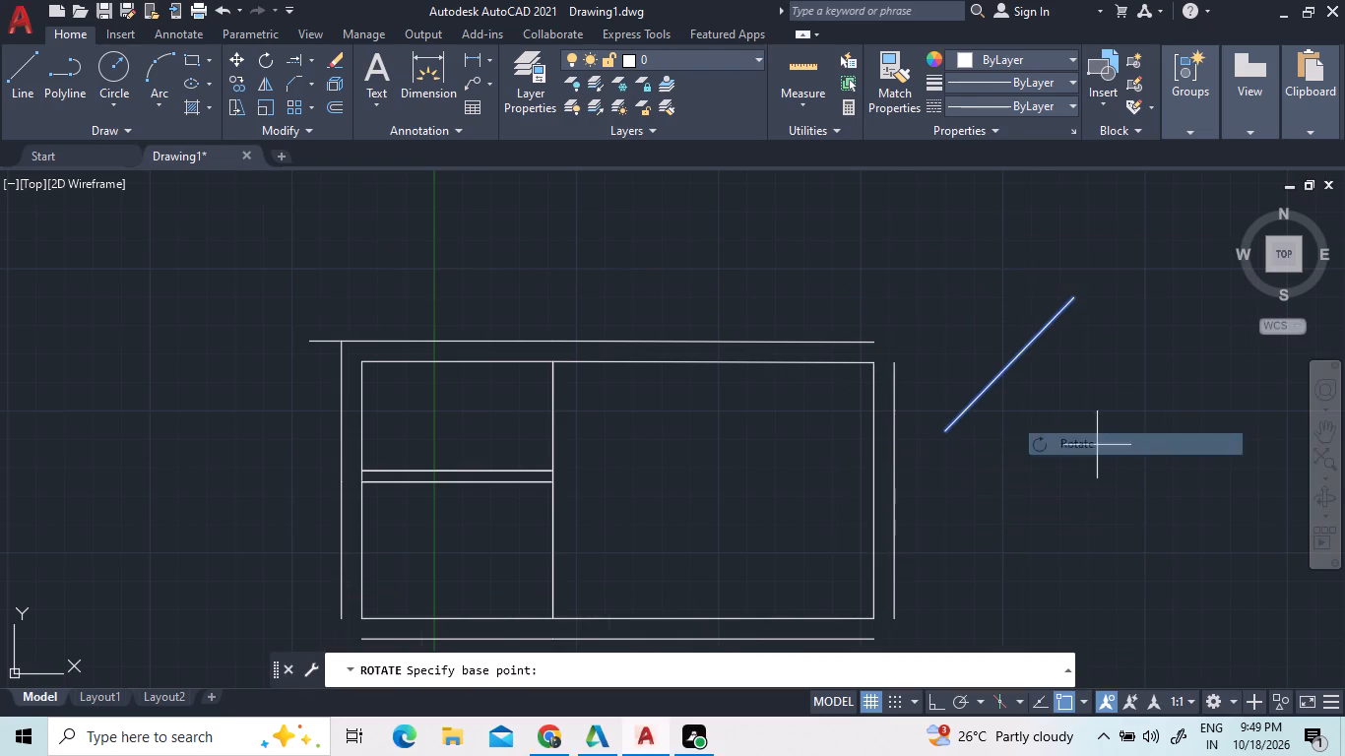
pyautogui.click(1074, 297)
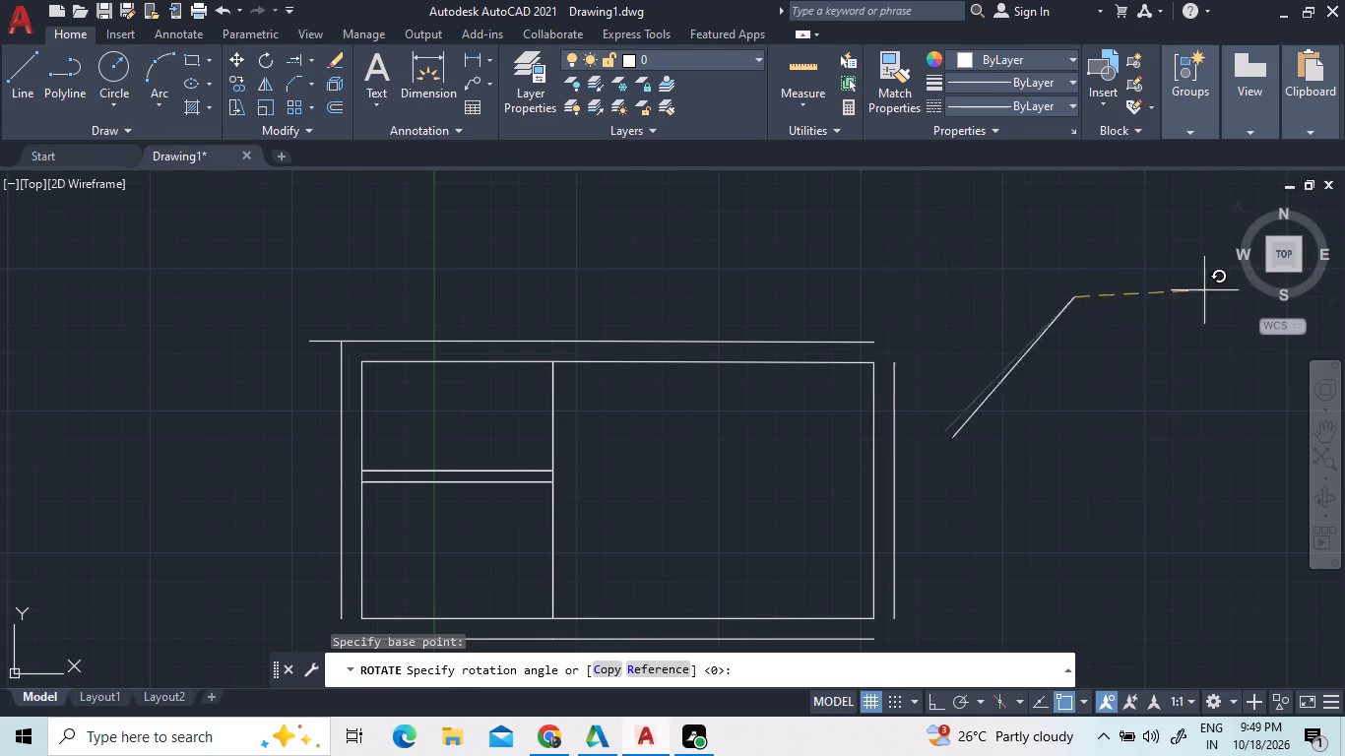
pyautogui.click(1080, 286)
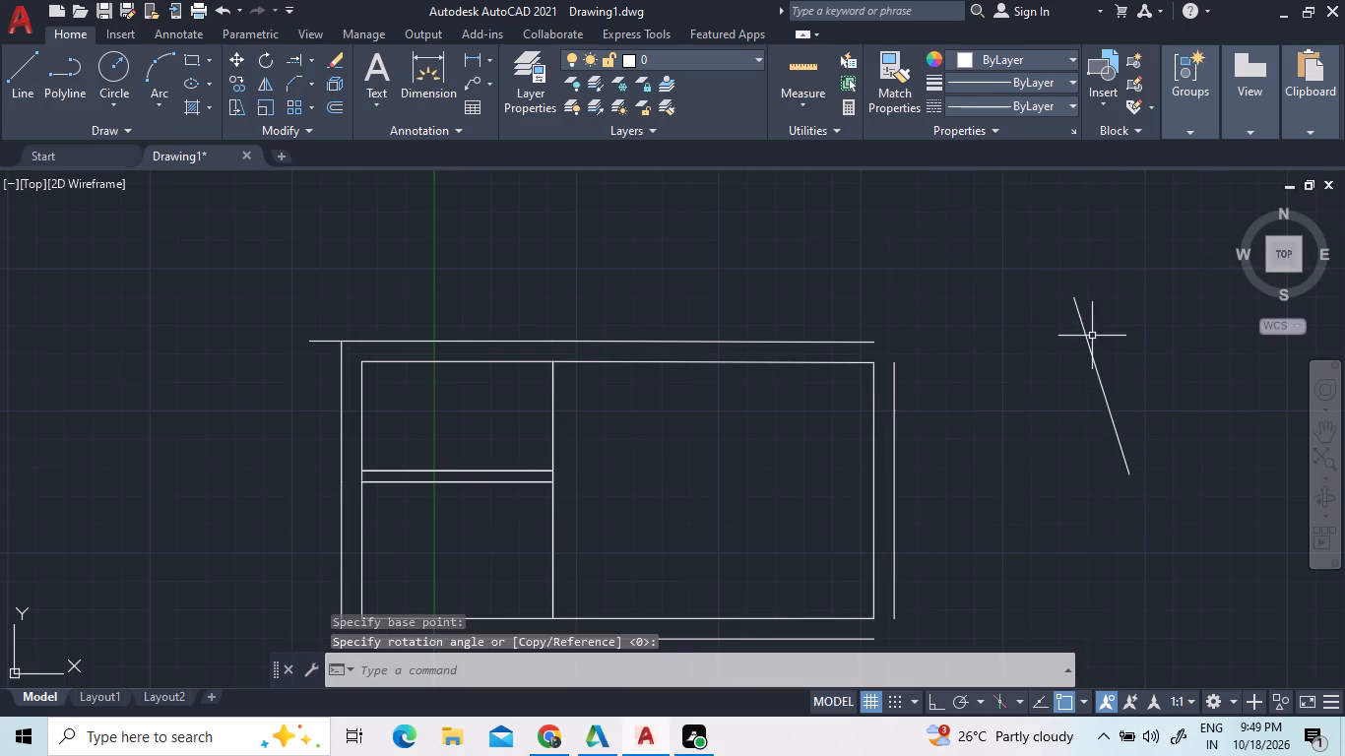
# Copy the helper line by its midpoint across the top outer wall line's path beyond the upper-right corner, and erase the stray copy above the plan.
pyautogui.click(1088, 340)
pyautogui.rightClick(1082, 338)
pyautogui.tripleClick(1114, 390)
pyautogui.click(1112, 387)
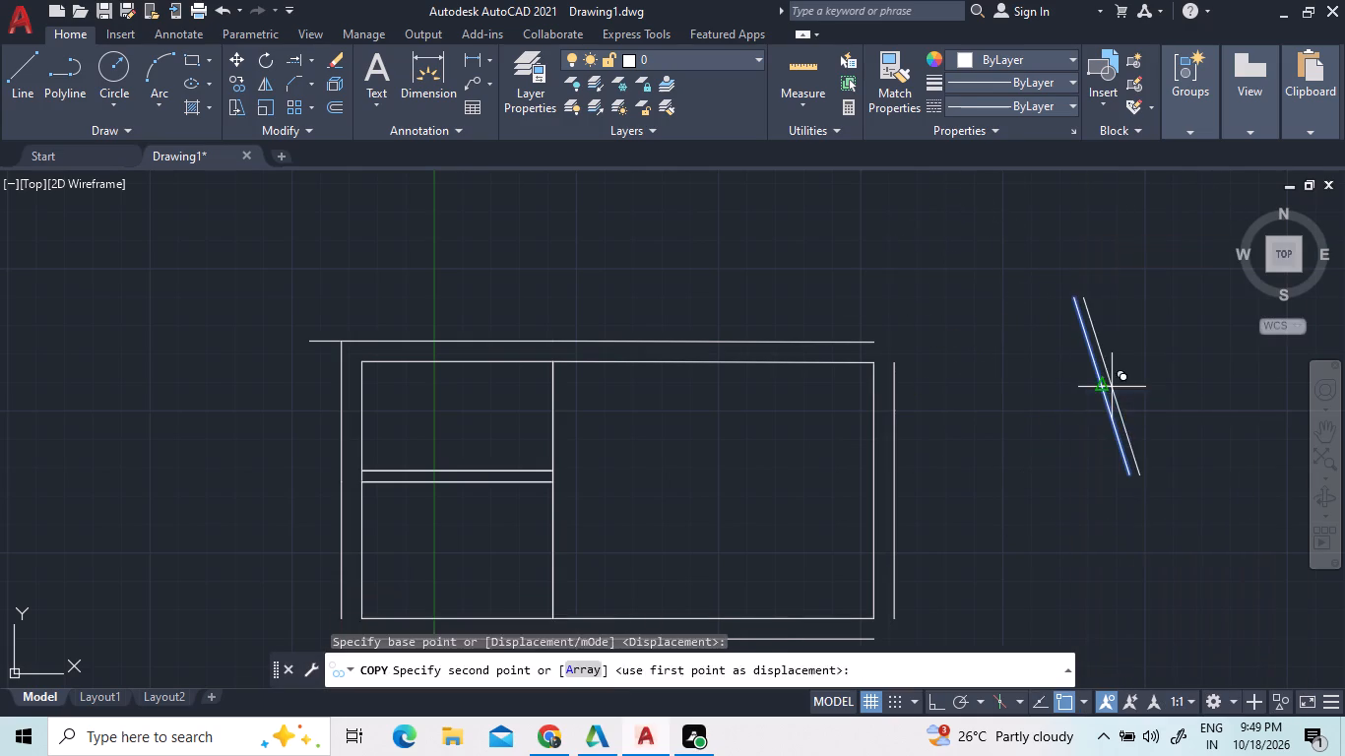
pyautogui.click(950, 367)
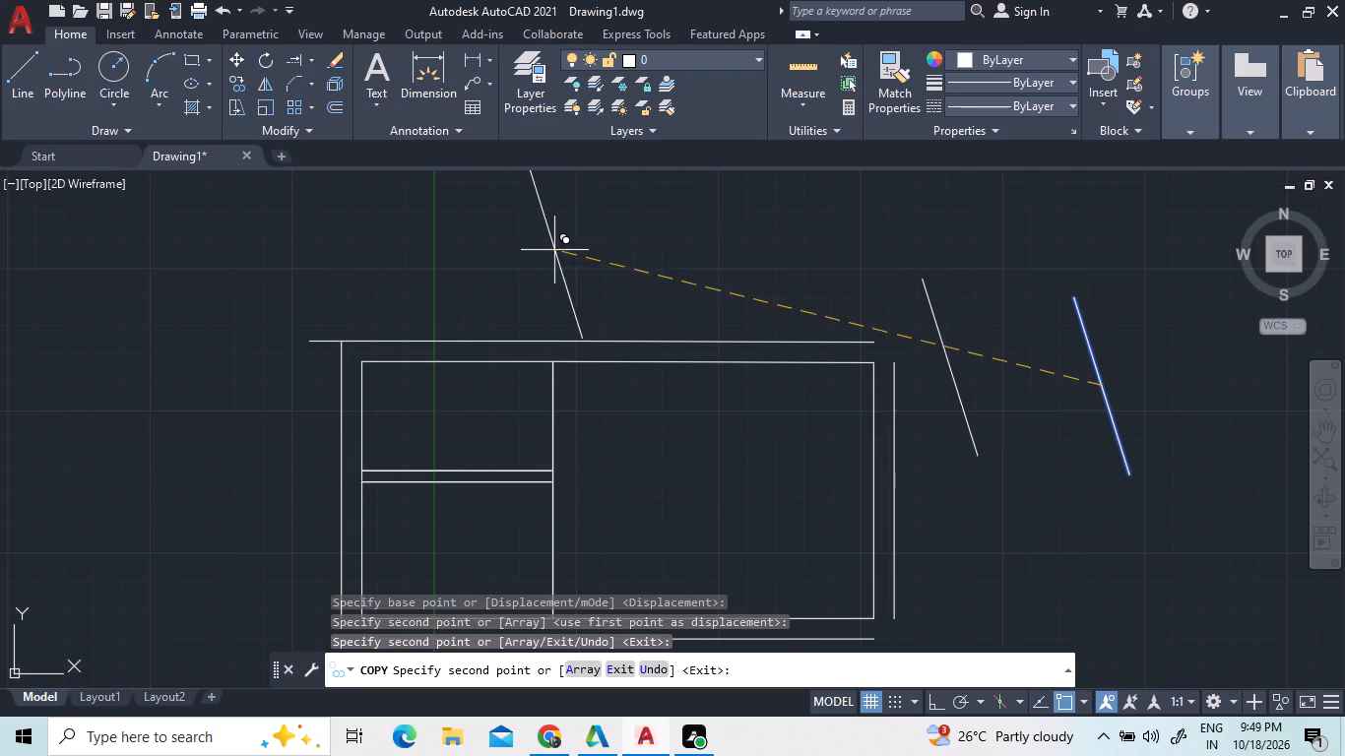
pyautogui.rightClick(541, 253)
pyautogui.click(568, 250)
pyautogui.rightClick(569, 250)
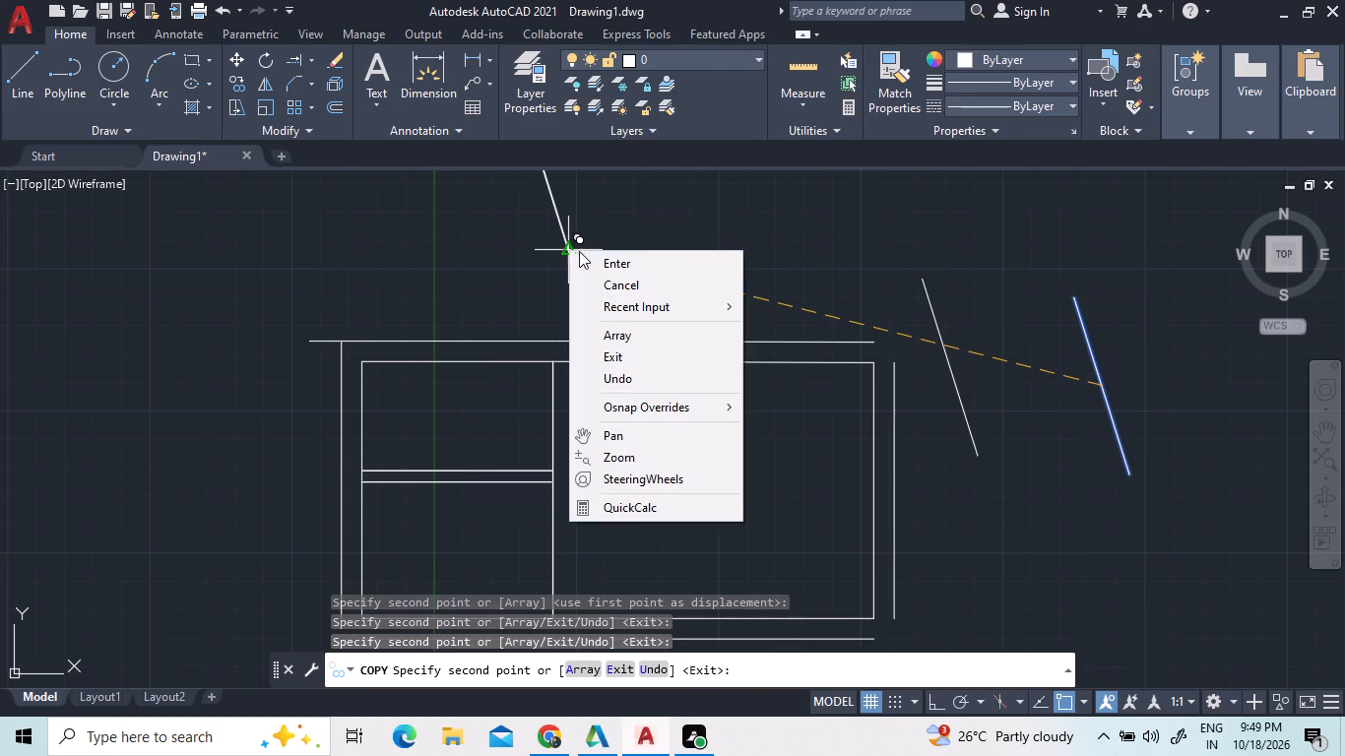
pyautogui.click(584, 262)
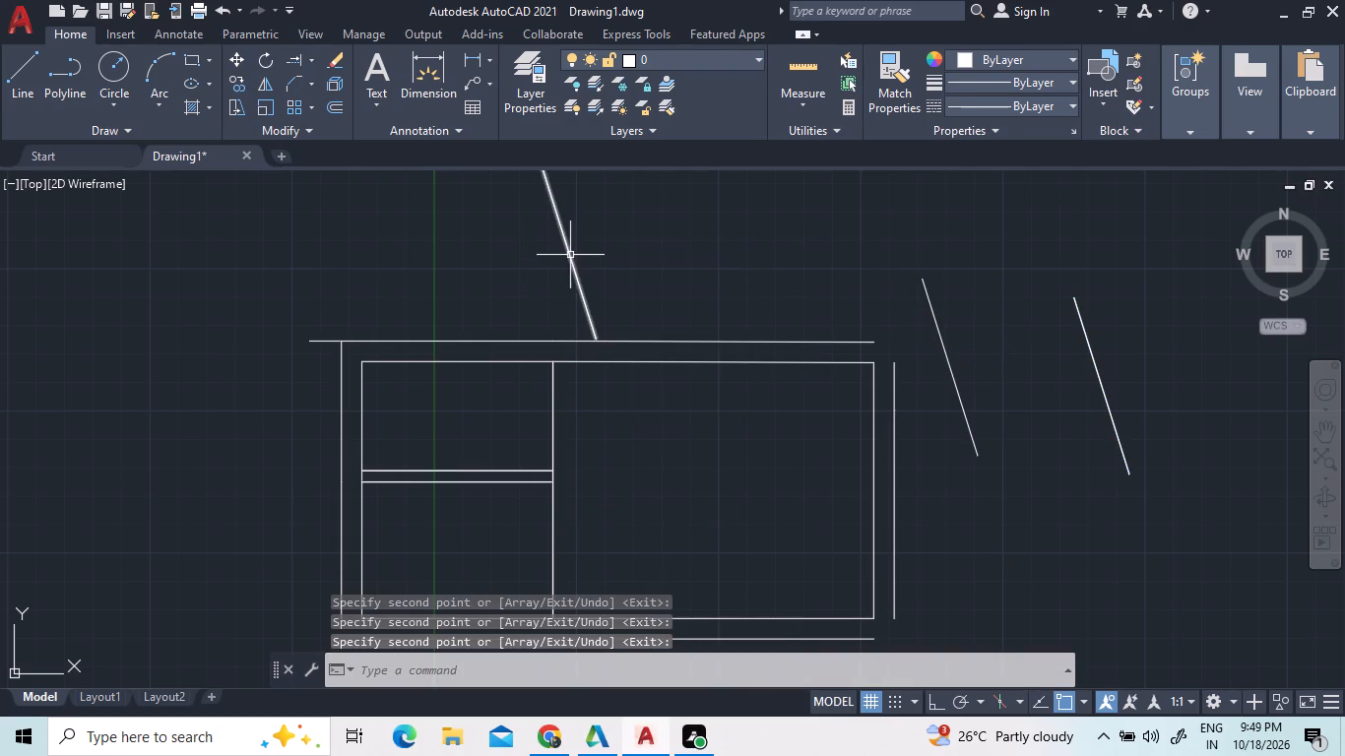
pyautogui.click(570, 255)
pyautogui.press('Delete')
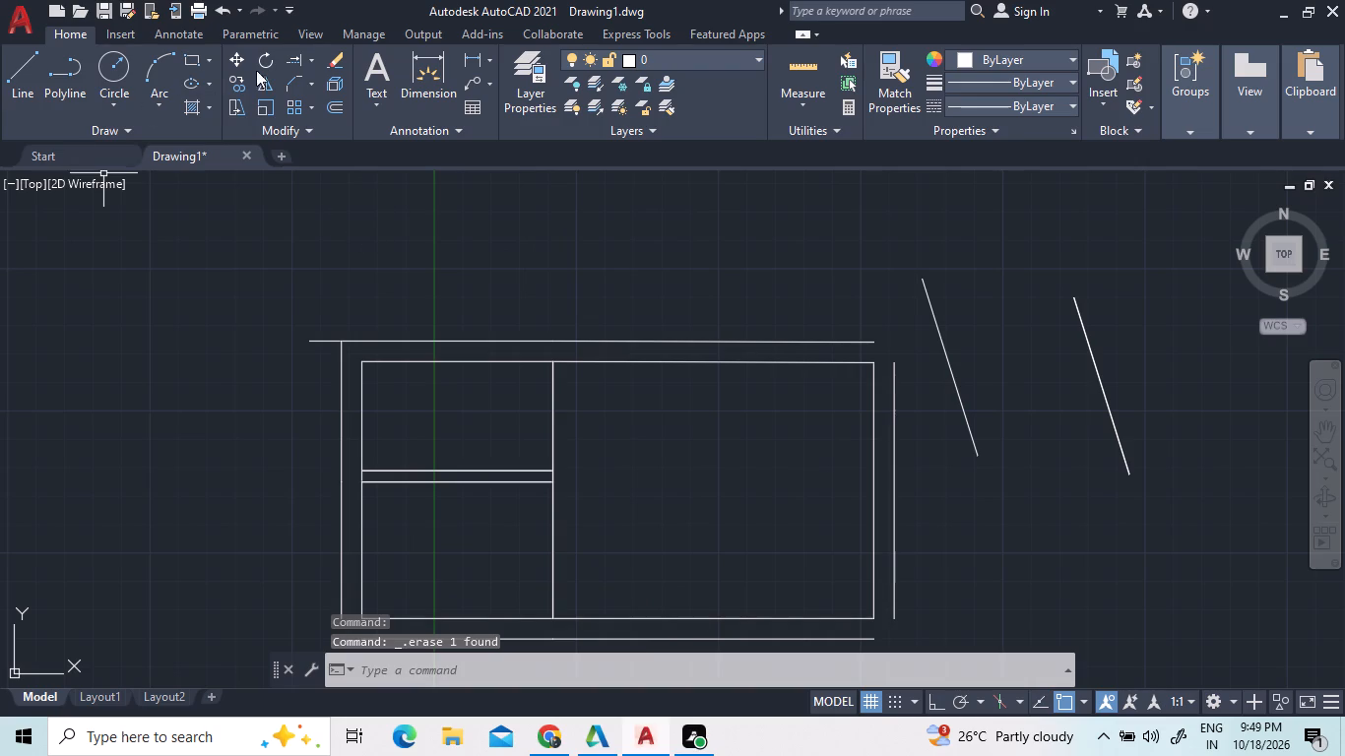
# Extend the top outer wall line to the nearer helper line and the upper end of the right outer wall line to the top one.
pyautogui.click(301, 56)
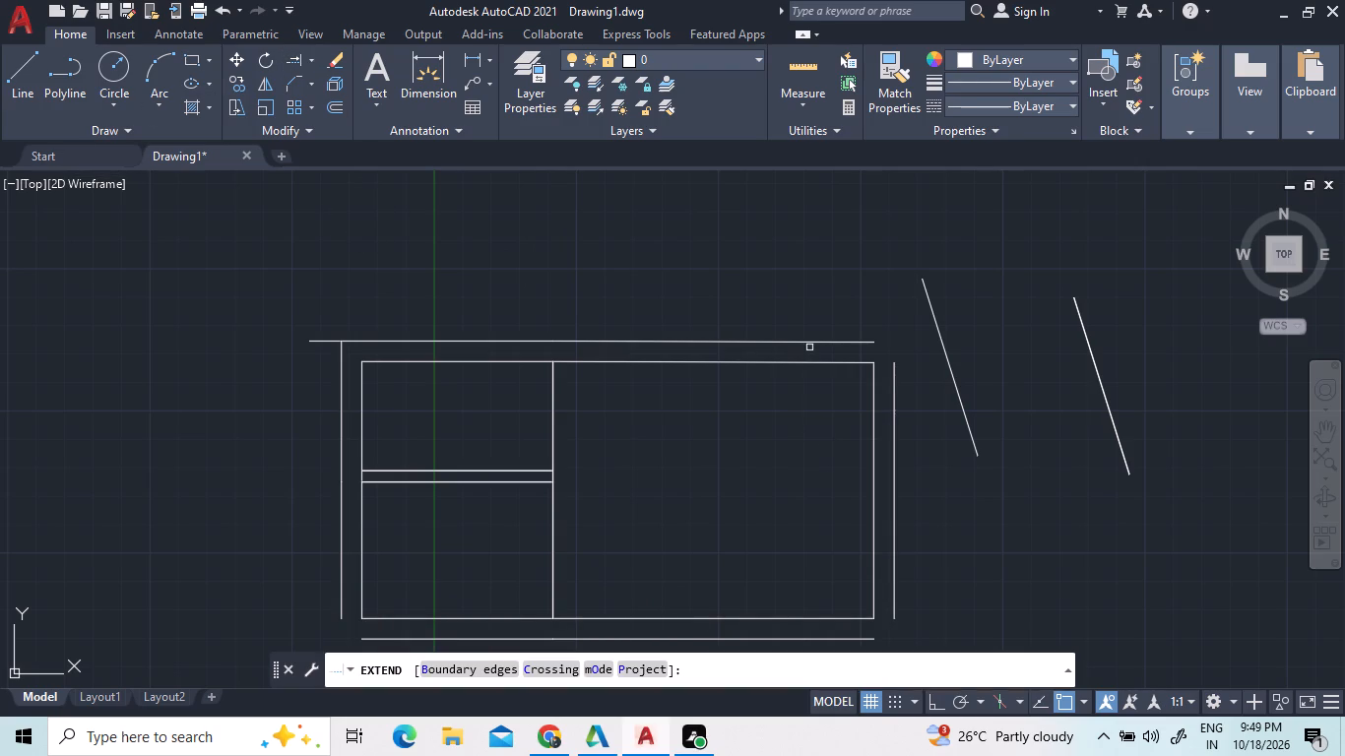
pyautogui.click(819, 341)
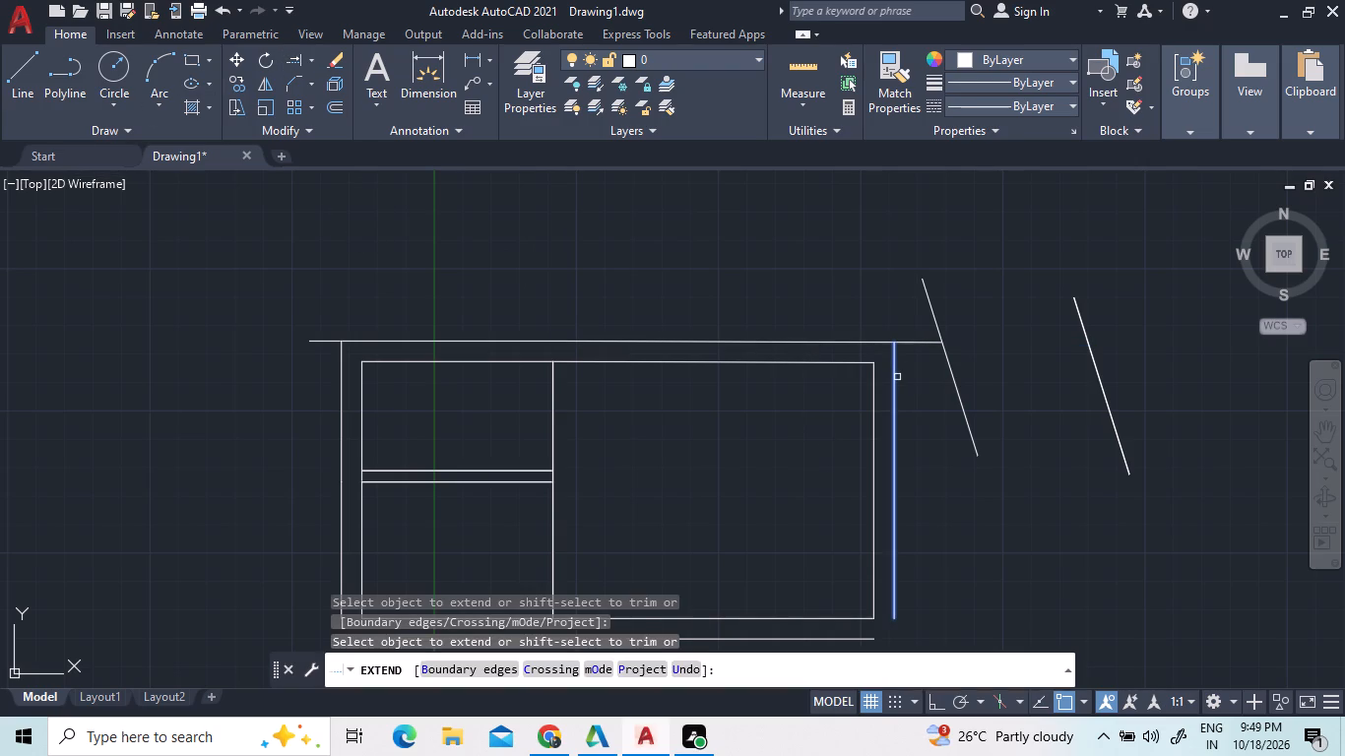
pyautogui.click(897, 379)
pyautogui.rightClick(831, 295)
pyautogui.click(863, 295)
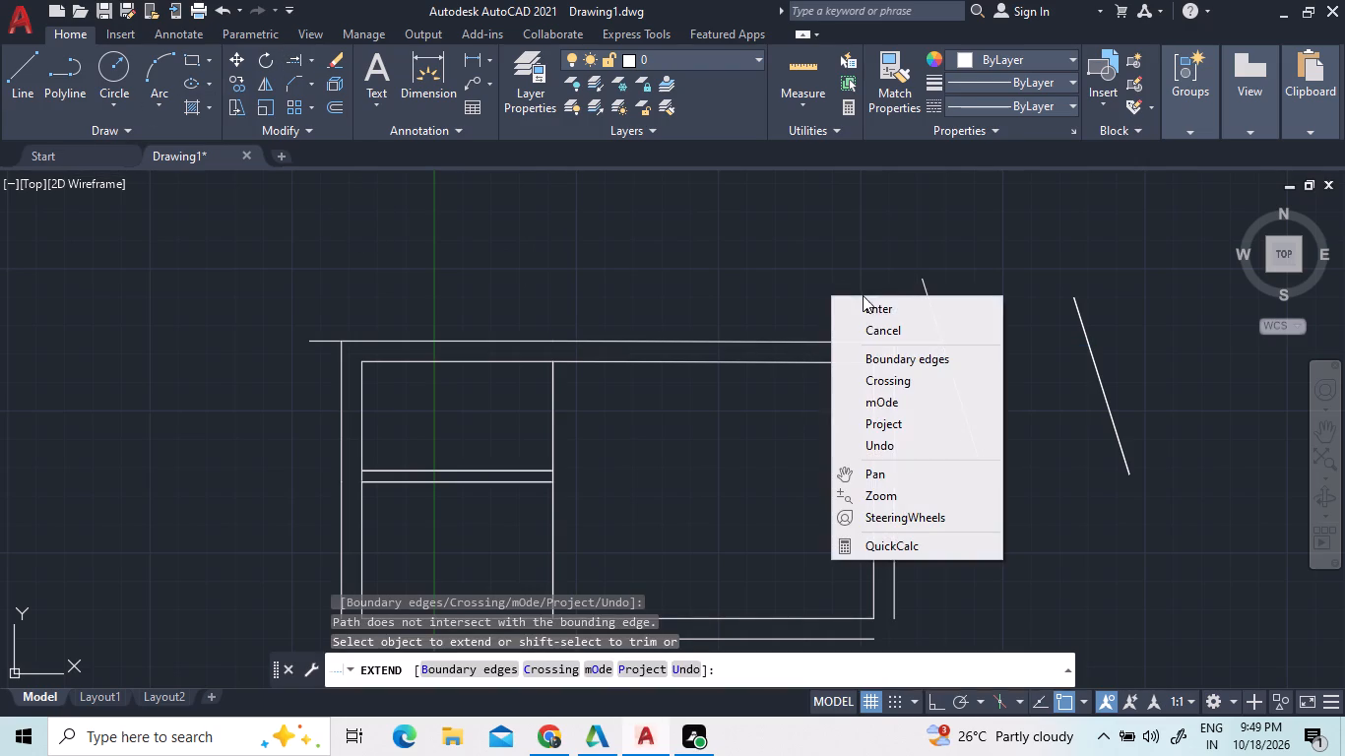
pyautogui.click(865, 303)
# Erase the slanted helper lines beyond the plan's upper-right corner.
pyautogui.scroll(-1, 857, 316)
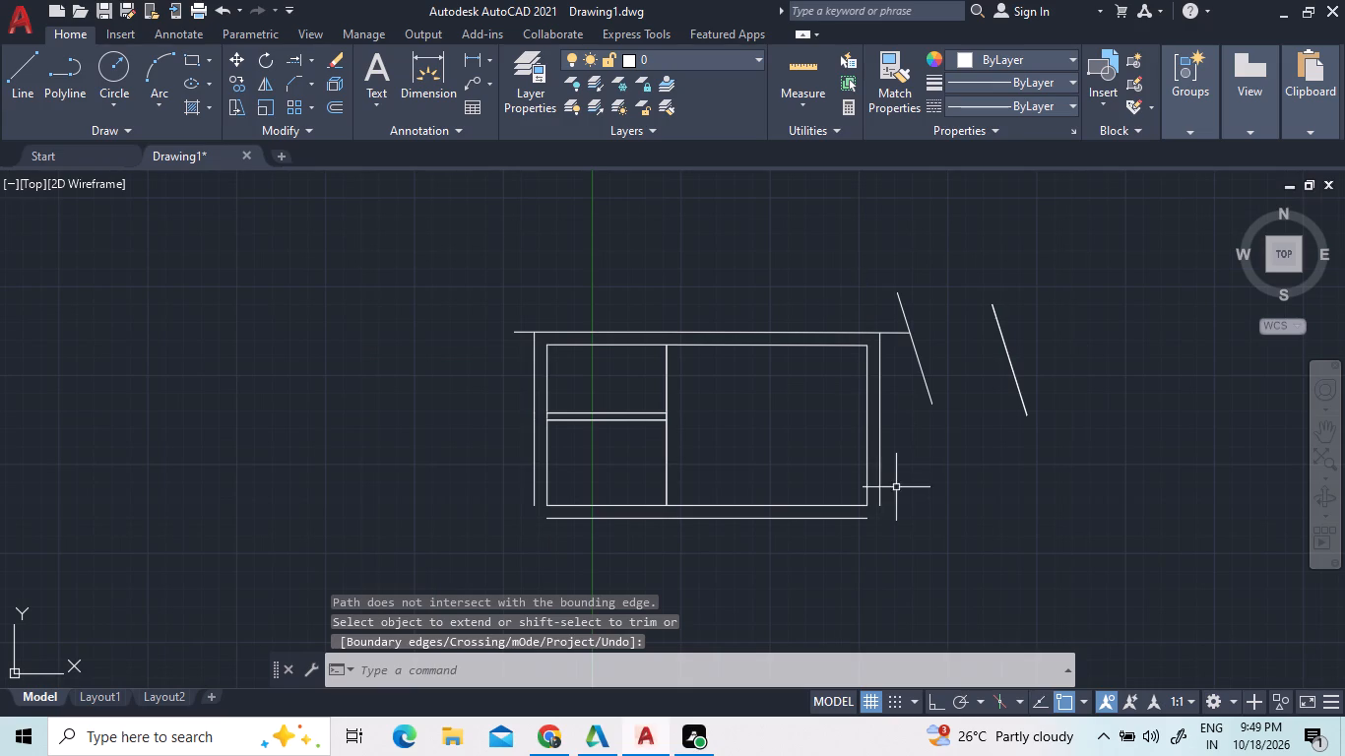
pyautogui.click(1152, 374)
pyautogui.click(911, 370)
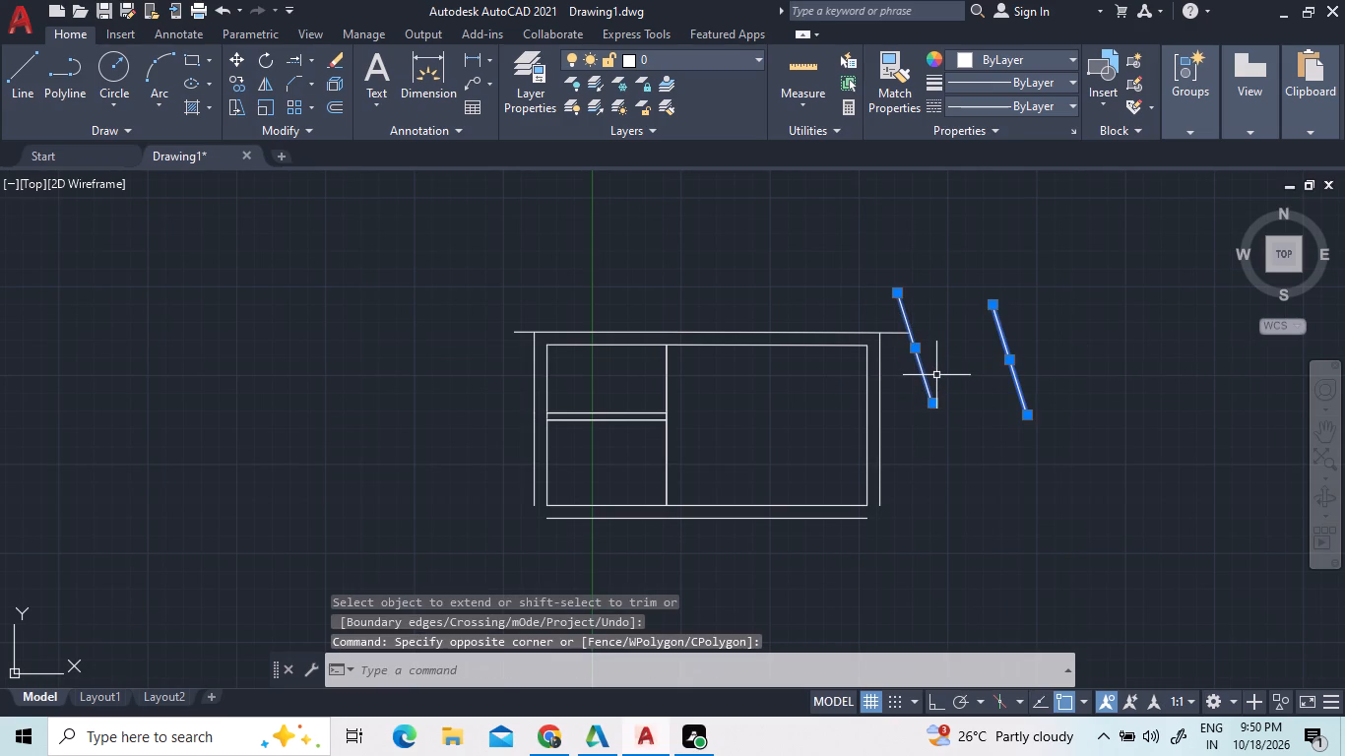
pyautogui.press('Delete')
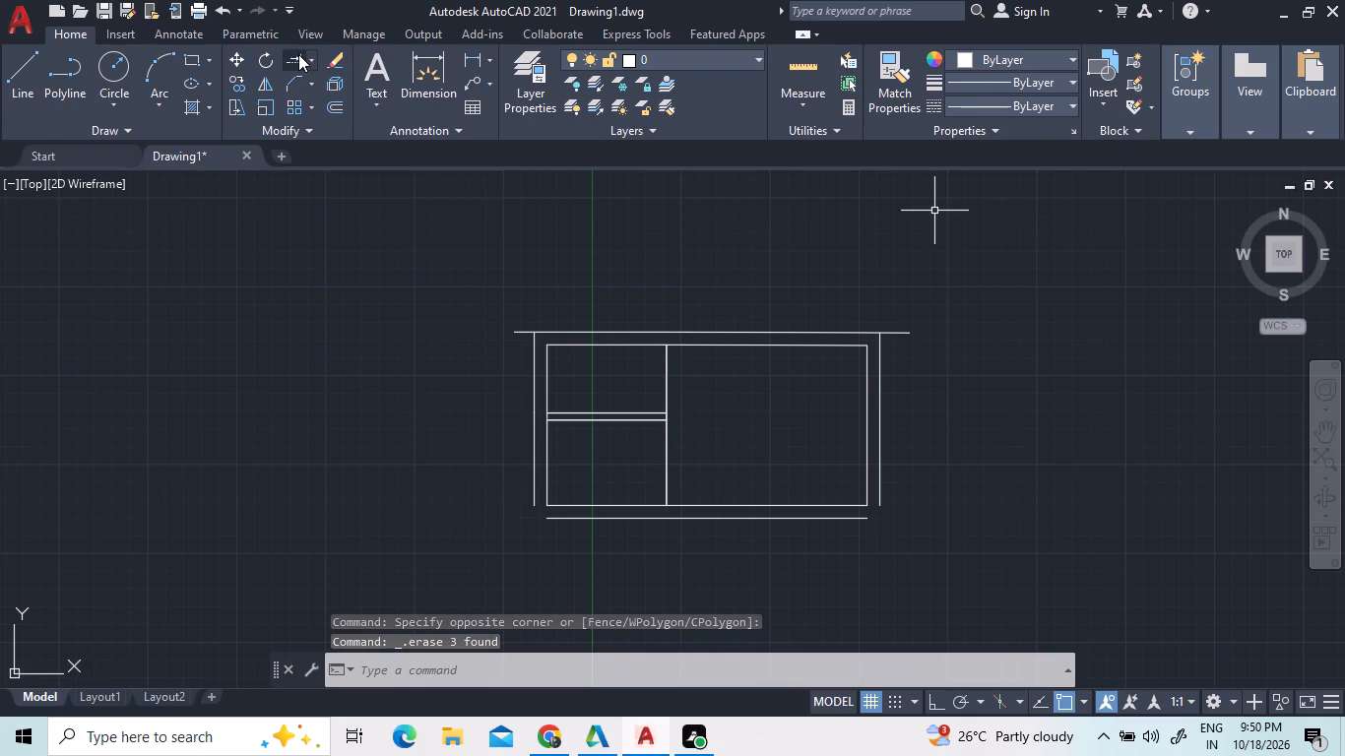
# Draw a short diagonal helper line outside the plan's lower-right corner, crossing the paths of the bottom and right outer wall lines.
pyautogui.click(23, 93)
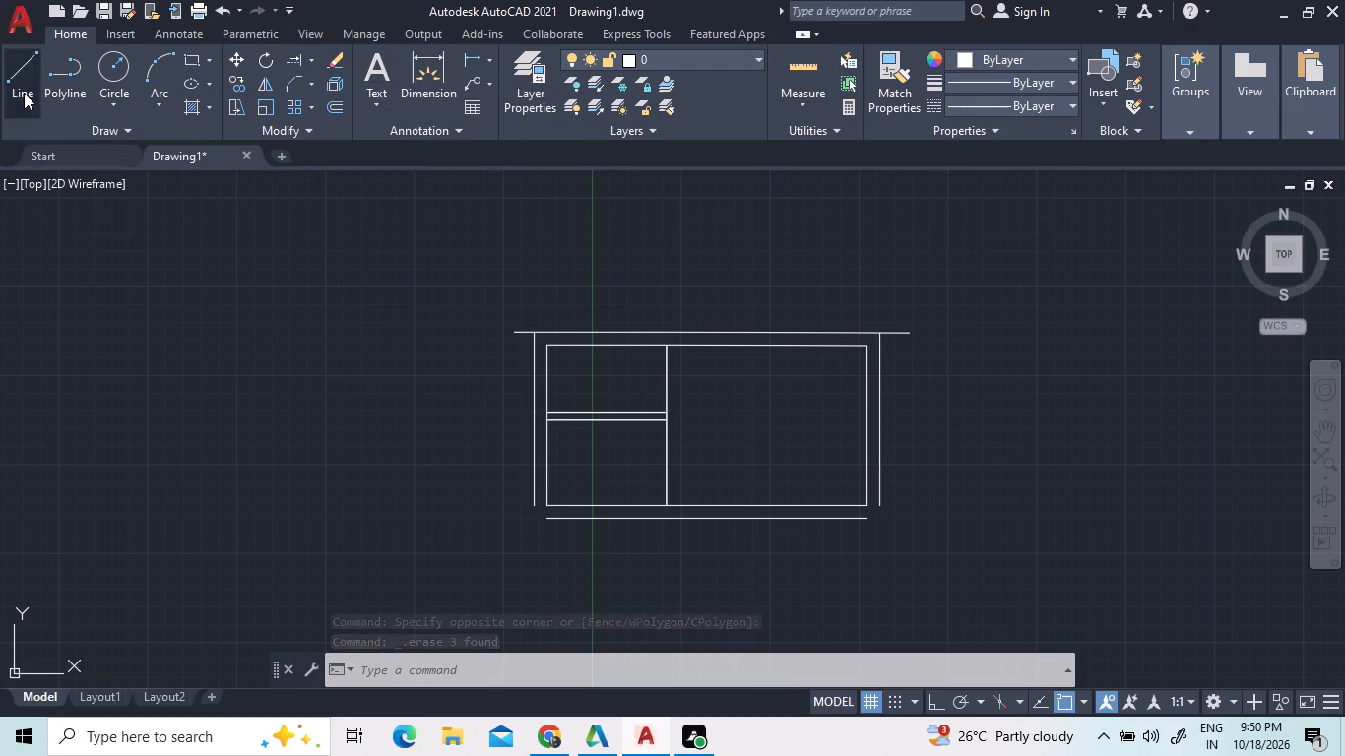
pyautogui.click(861, 533)
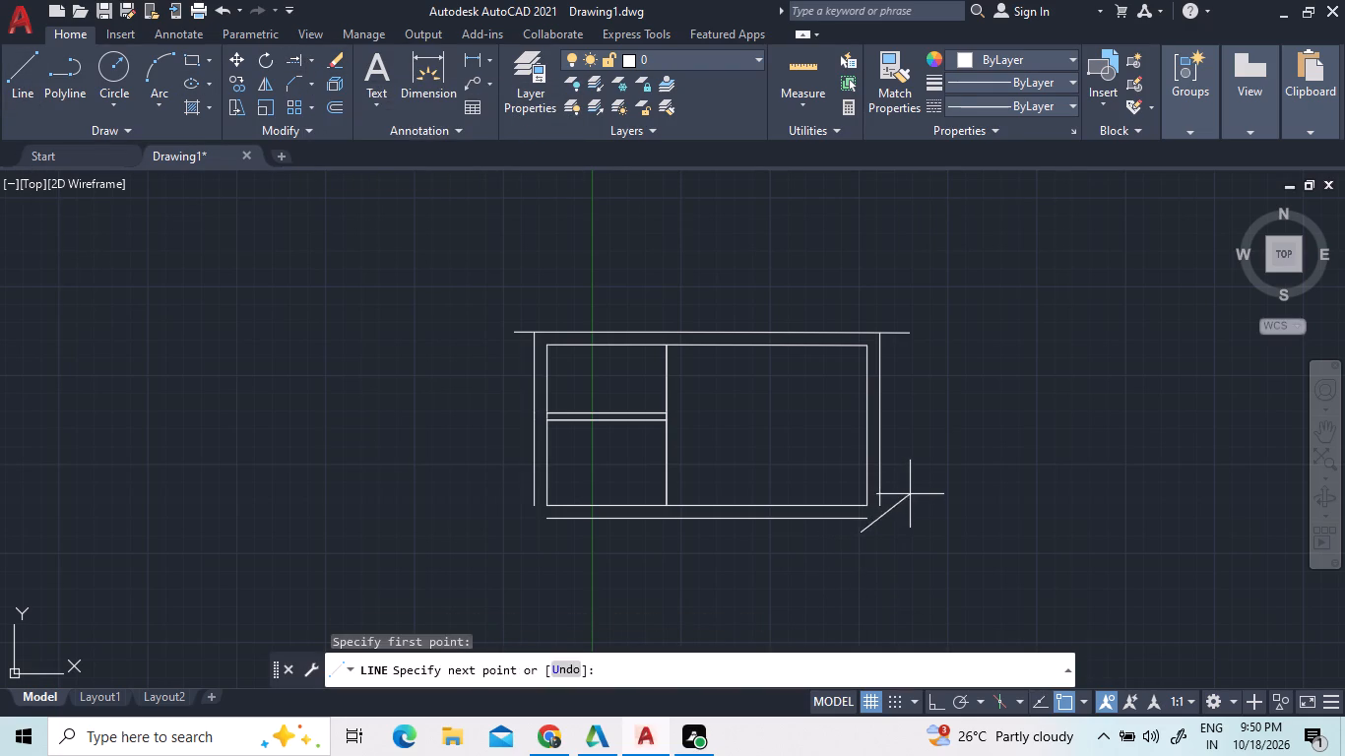
pyautogui.click(912, 509)
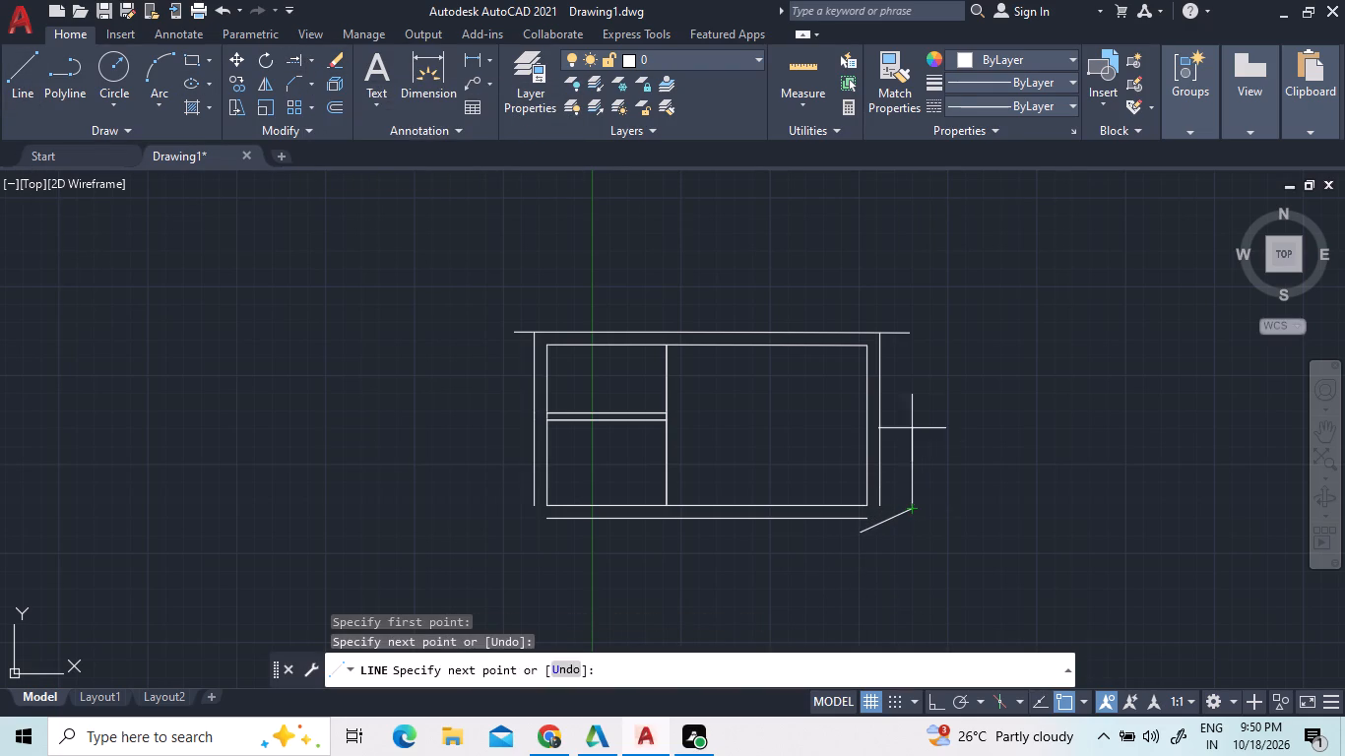
pyautogui.rightClick(930, 446)
pyautogui.click(957, 454)
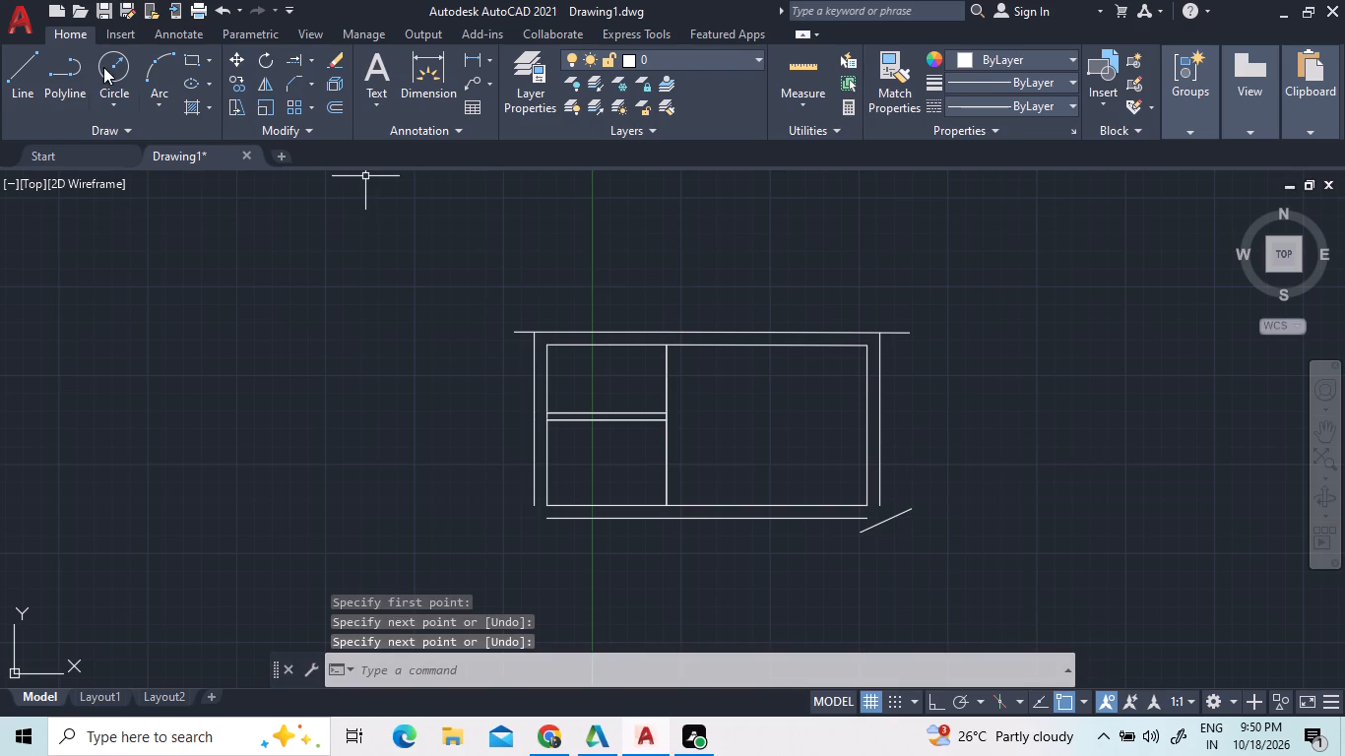
# Draw a diagonal helper line outside the plan's lower-left corner, crossing the path of the left outer wall line.
pyautogui.click(32, 93)
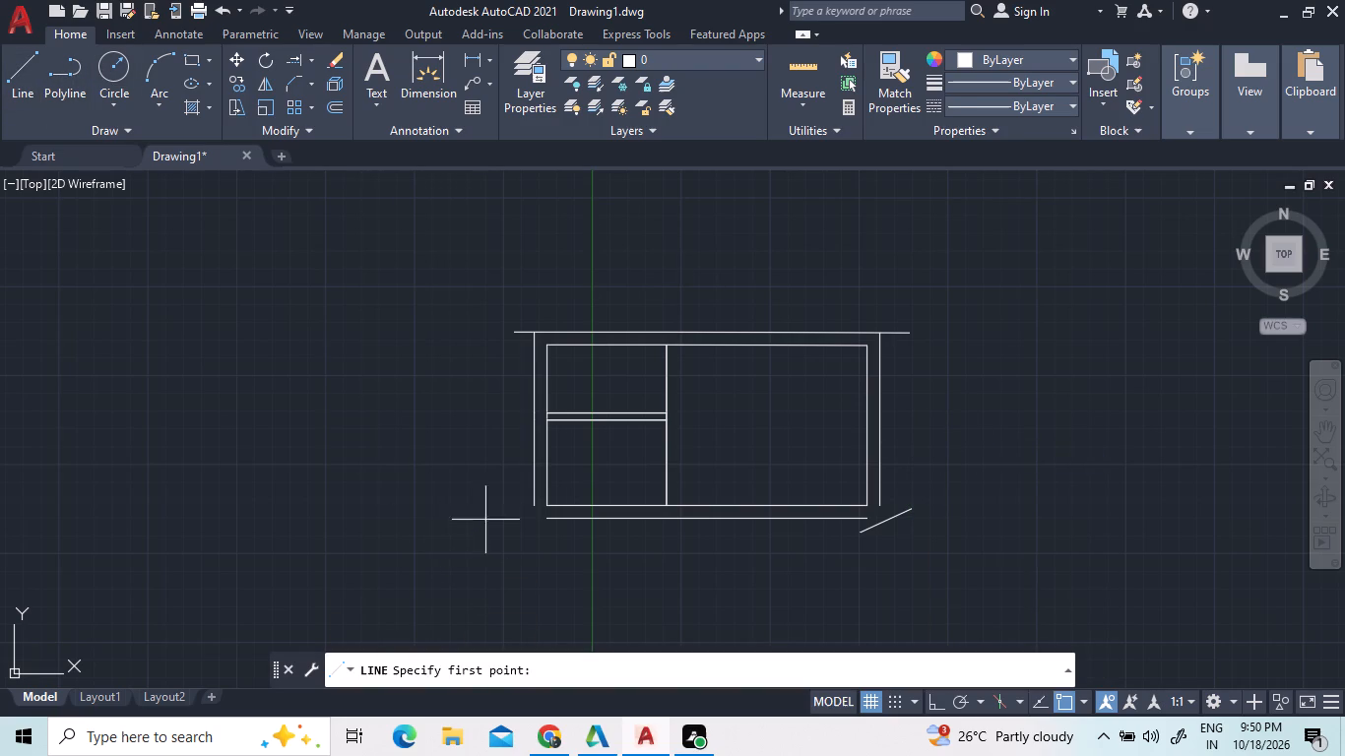
pyautogui.click(485, 496)
pyautogui.doubleClick(596, 591)
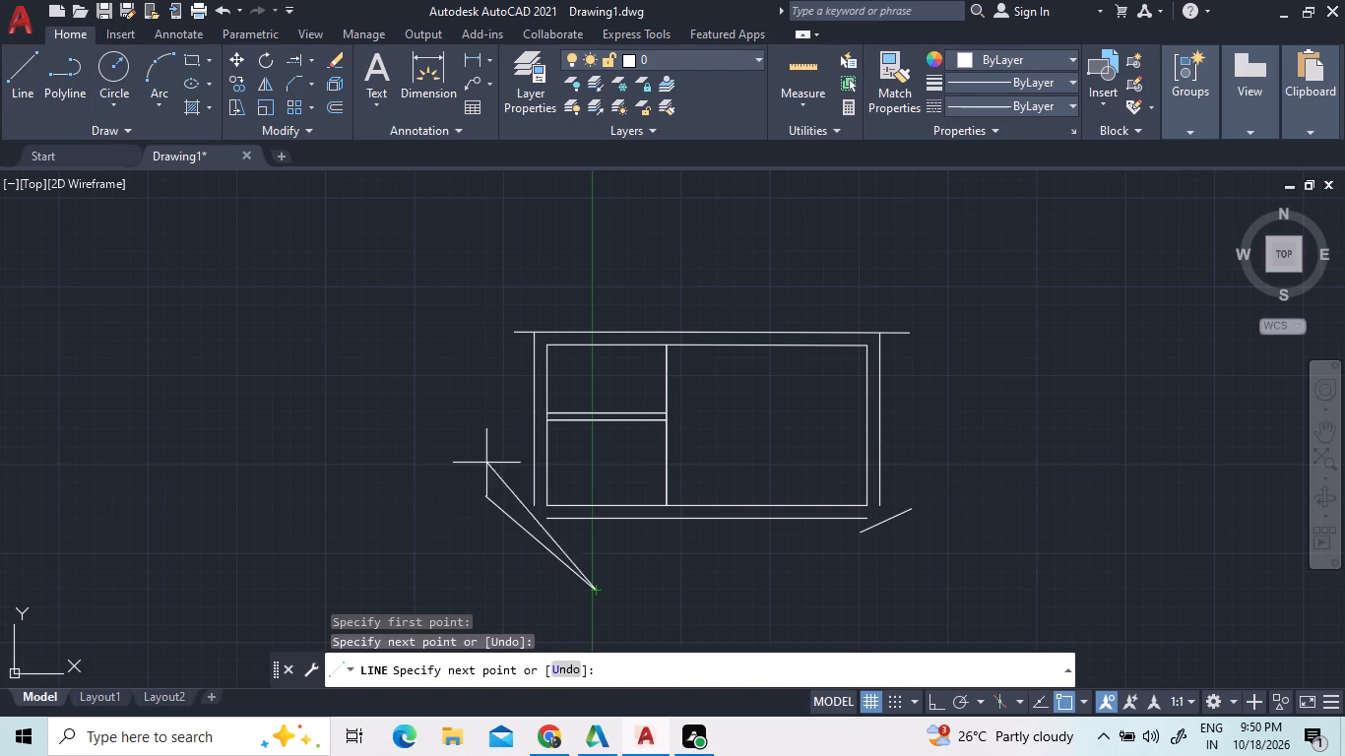
pyautogui.rightClick(352, 395)
pyautogui.click(366, 405)
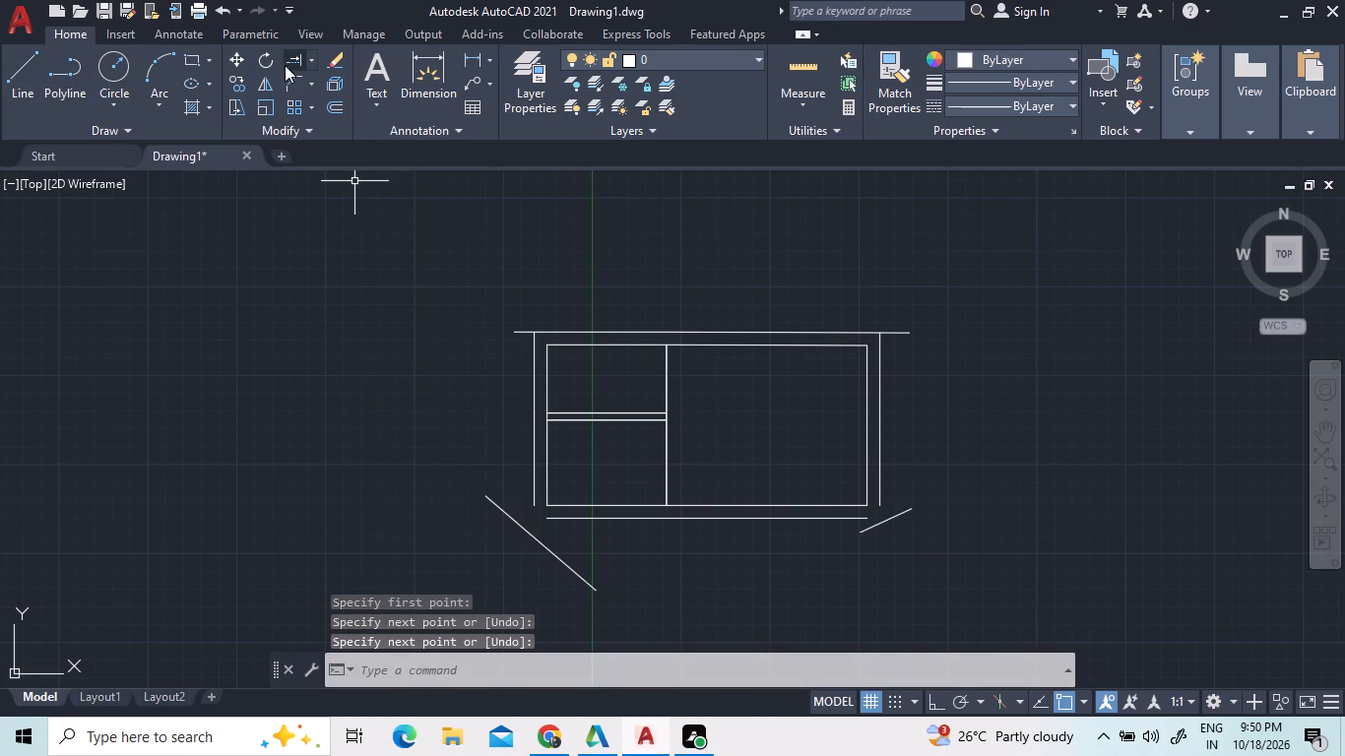
# Extend the left, bottom and right outer wall lines so they meet at the plan's lower-left and lower-right corners.
pyautogui.click(296, 57)
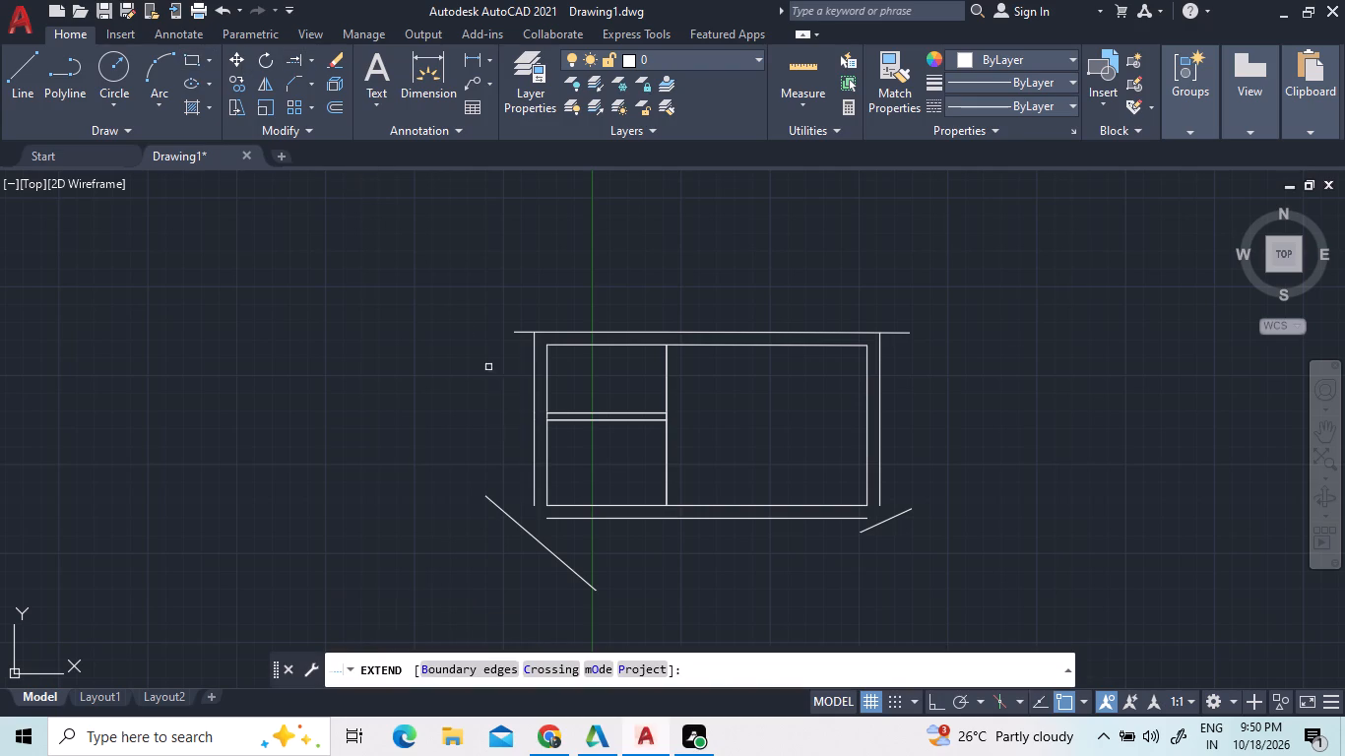
pyautogui.click(532, 491)
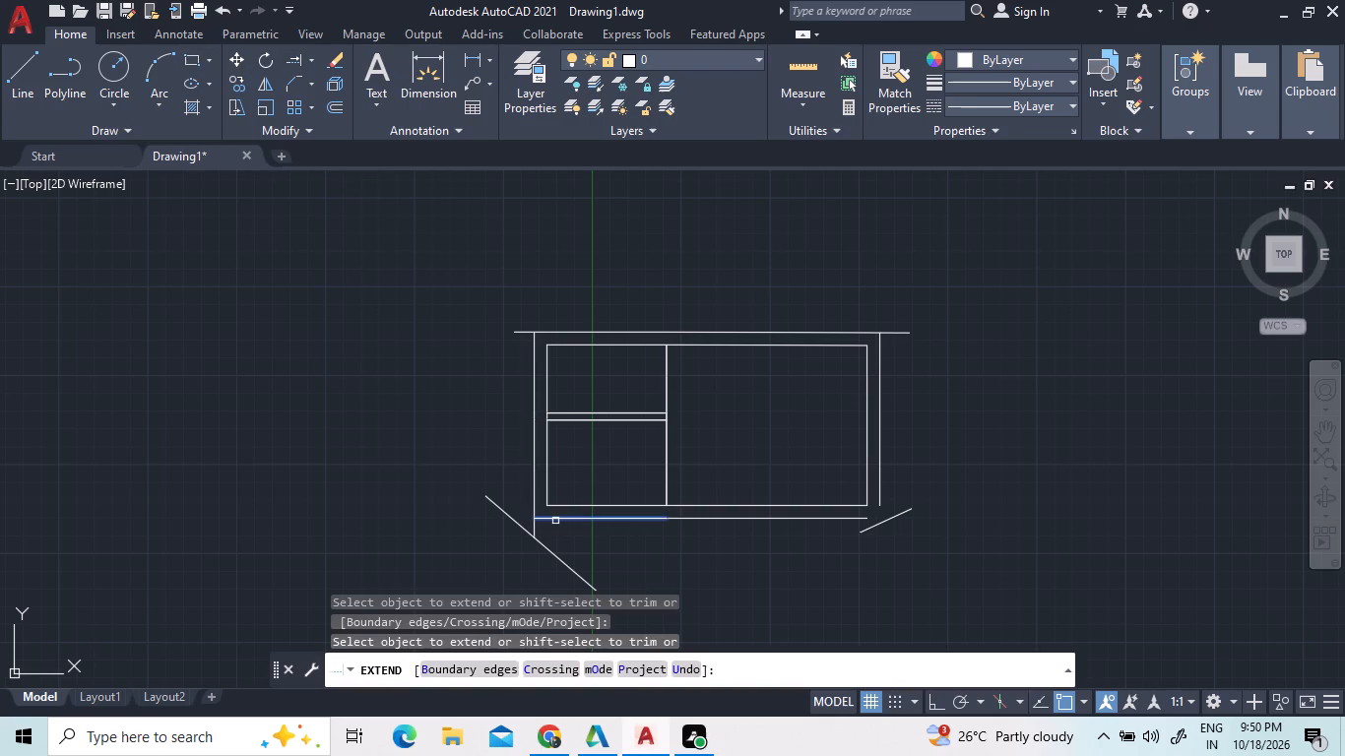
pyautogui.click(555, 521)
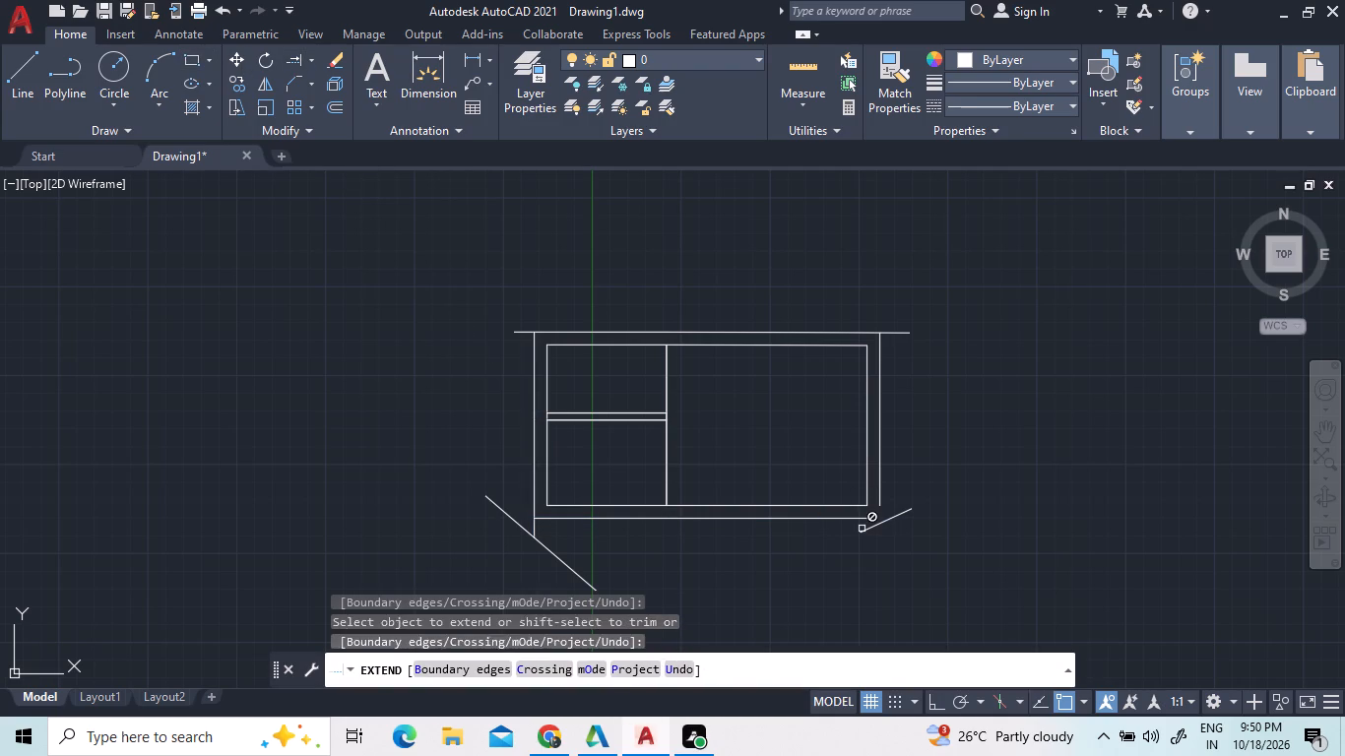
pyautogui.click(860, 520)
pyautogui.click(881, 488)
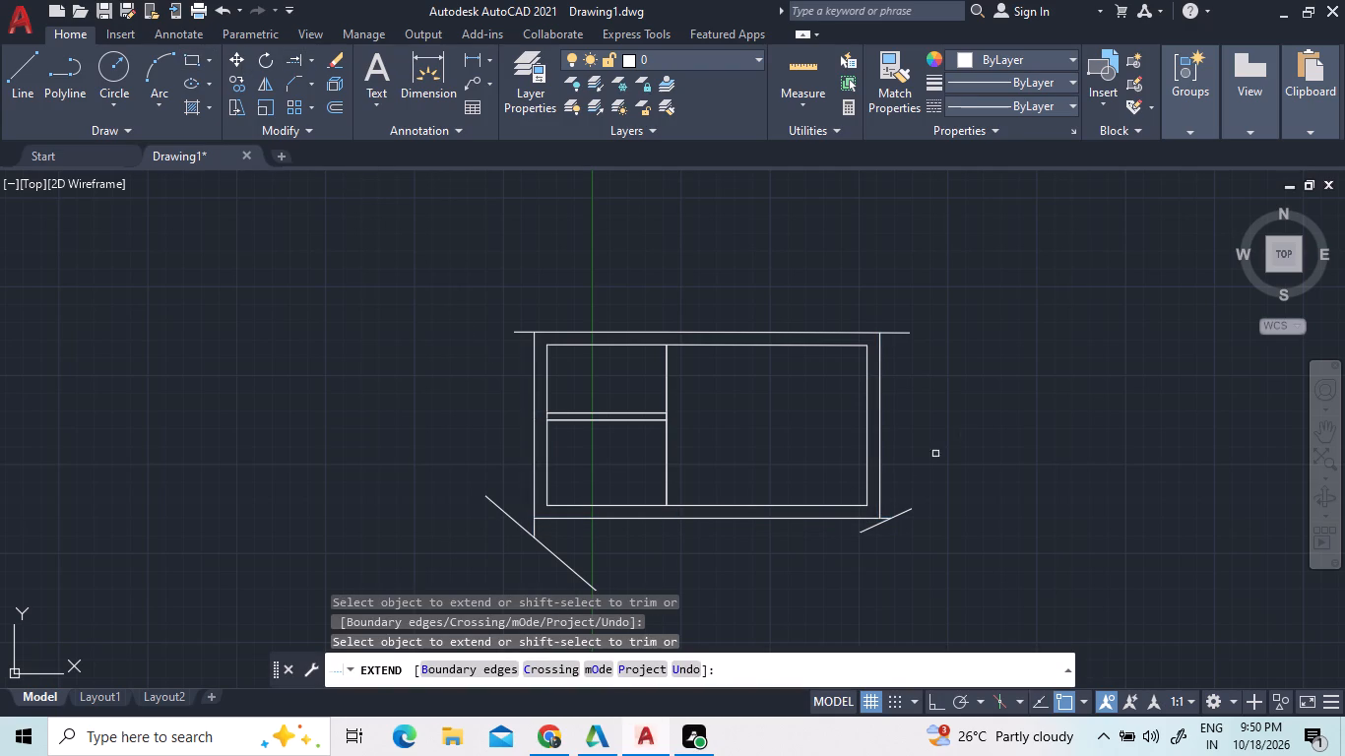
pyautogui.rightClick(970, 426)
pyautogui.click(989, 438)
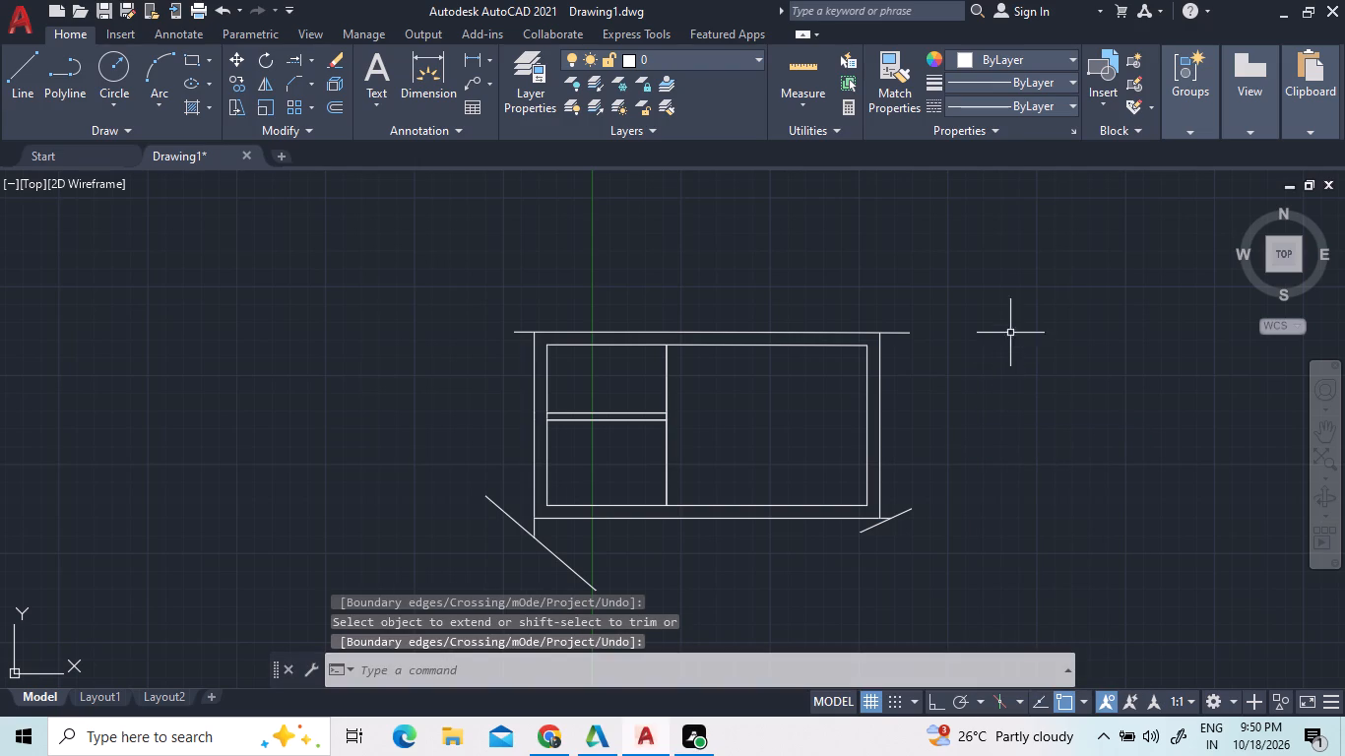
# Trim the top outer wall line's overhangs beyond the upper-left and upper-right corners.
pyautogui.click(311, 55)
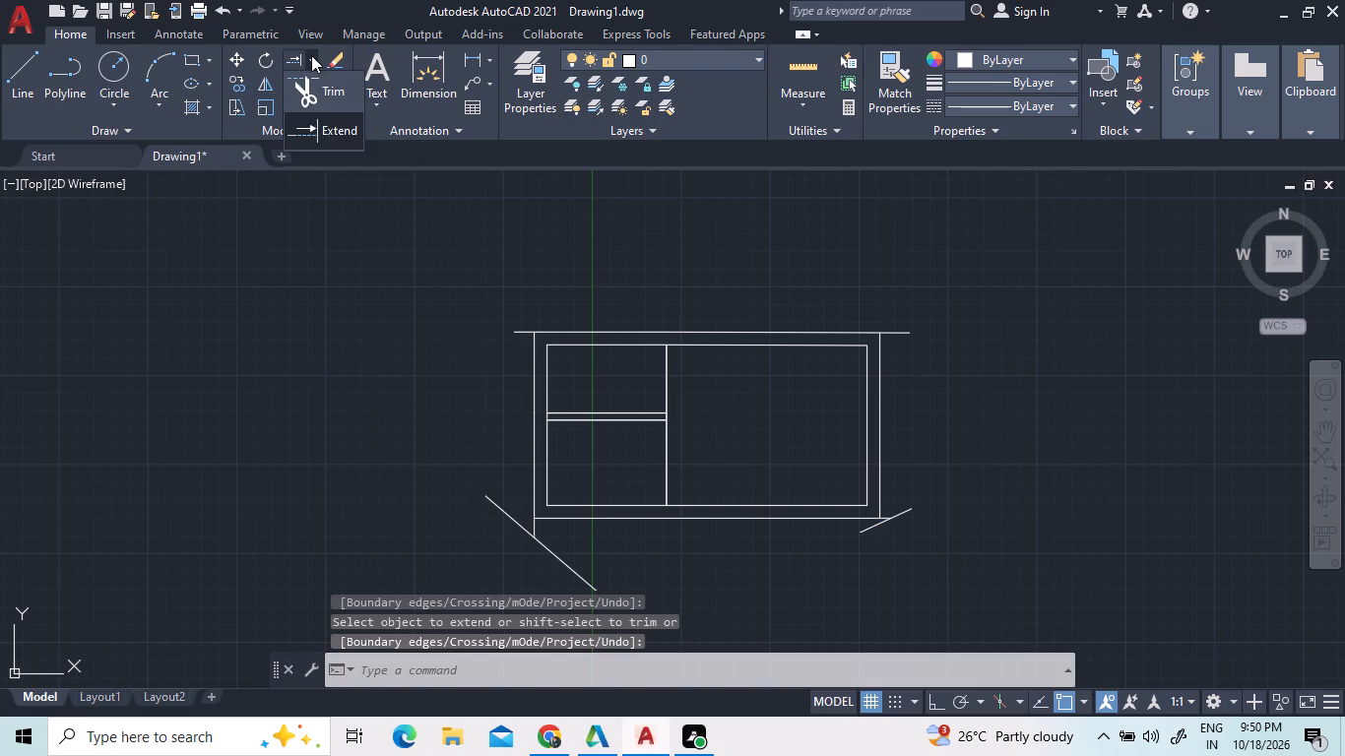
pyautogui.click(310, 79)
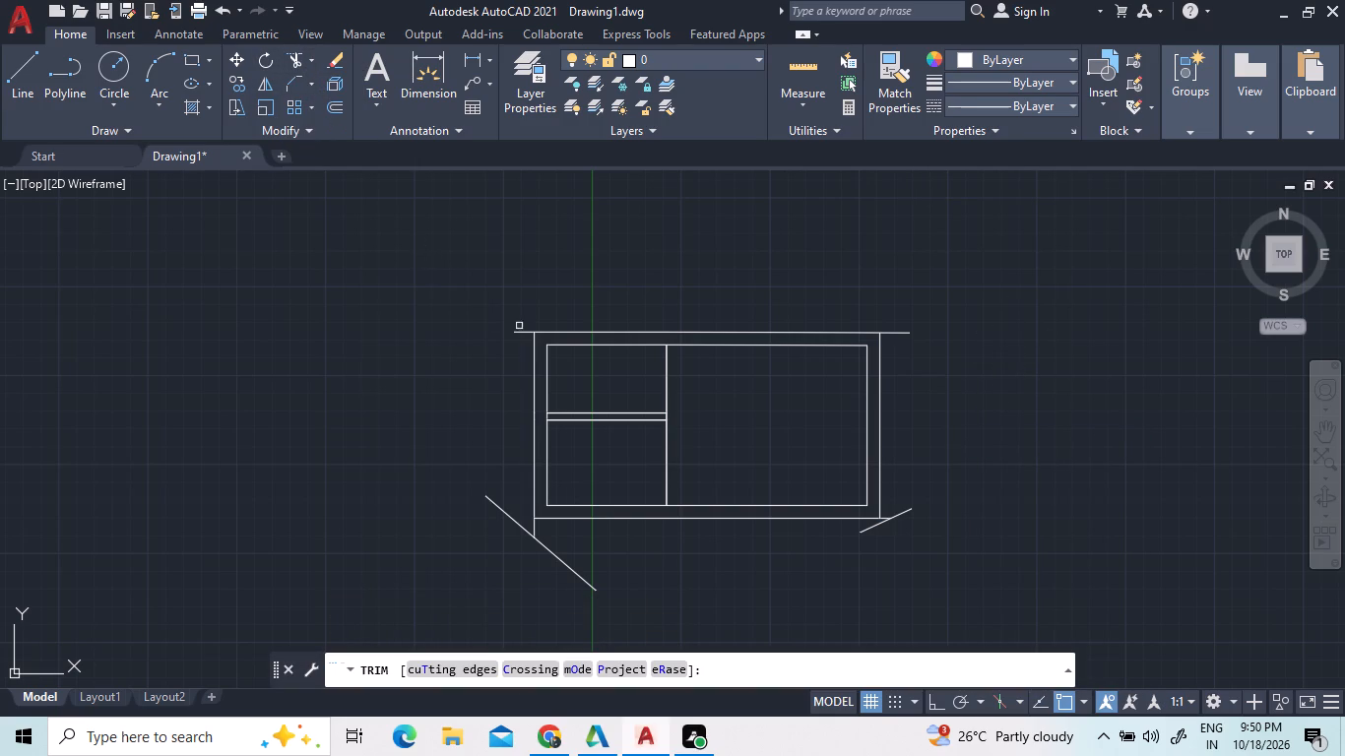
pyautogui.click(524, 334)
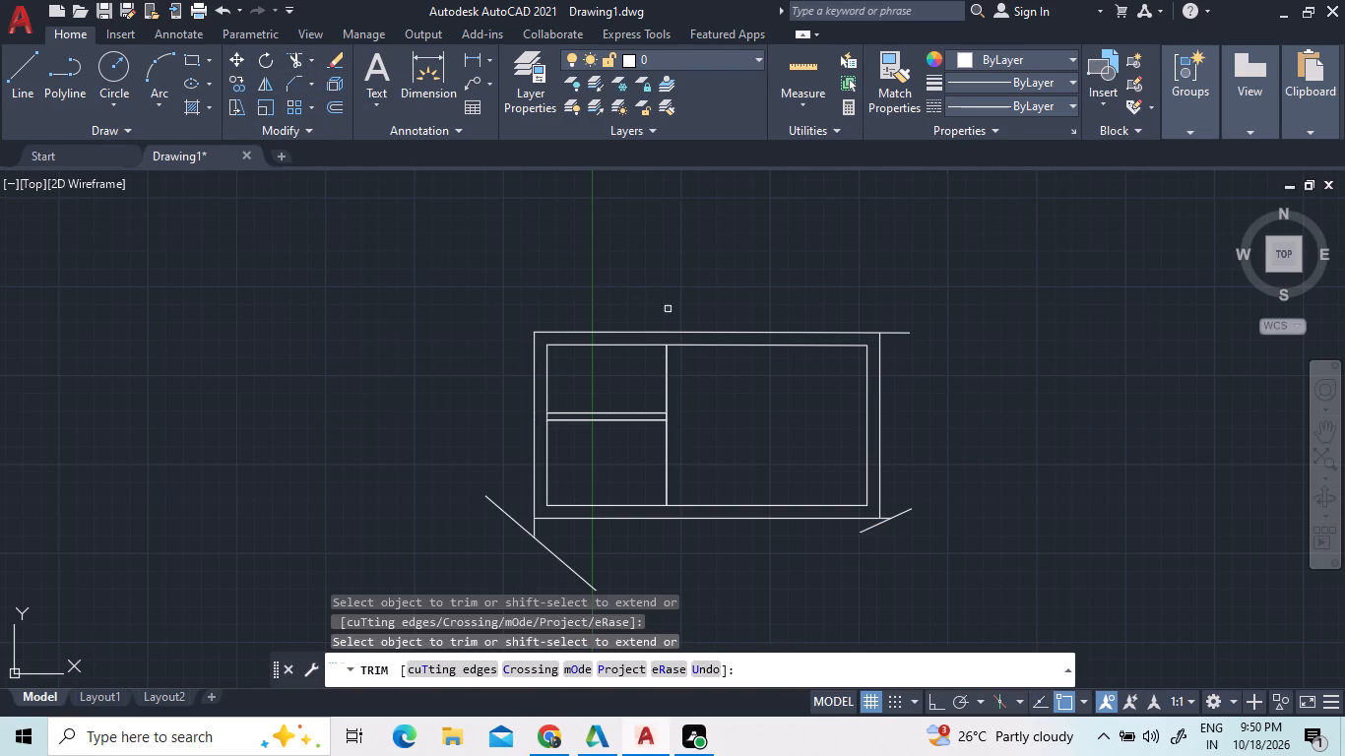
pyautogui.click(888, 335)
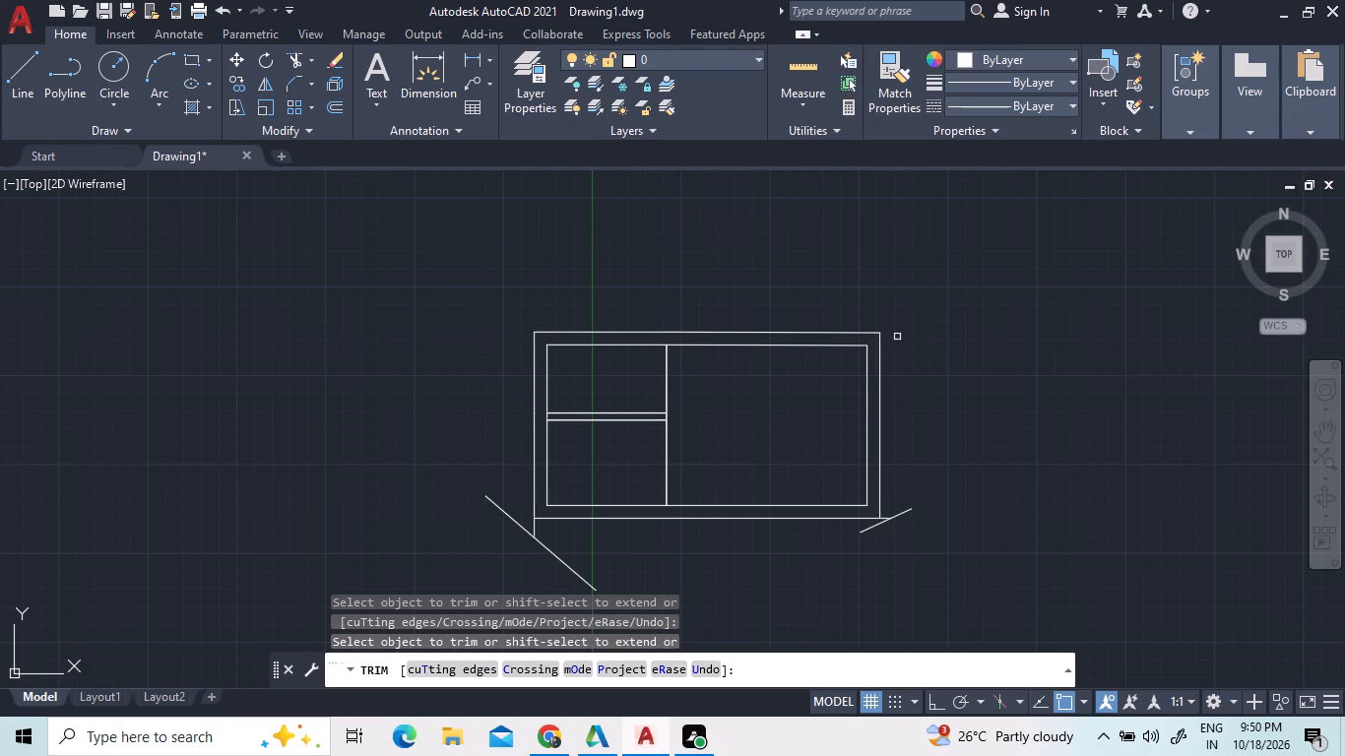
# Trim the bottom outer wall line's overhang at the lower-right corner and remove the short diagonal helper line there.
pyautogui.click(903, 514)
pyautogui.scroll(2, 886, 511)
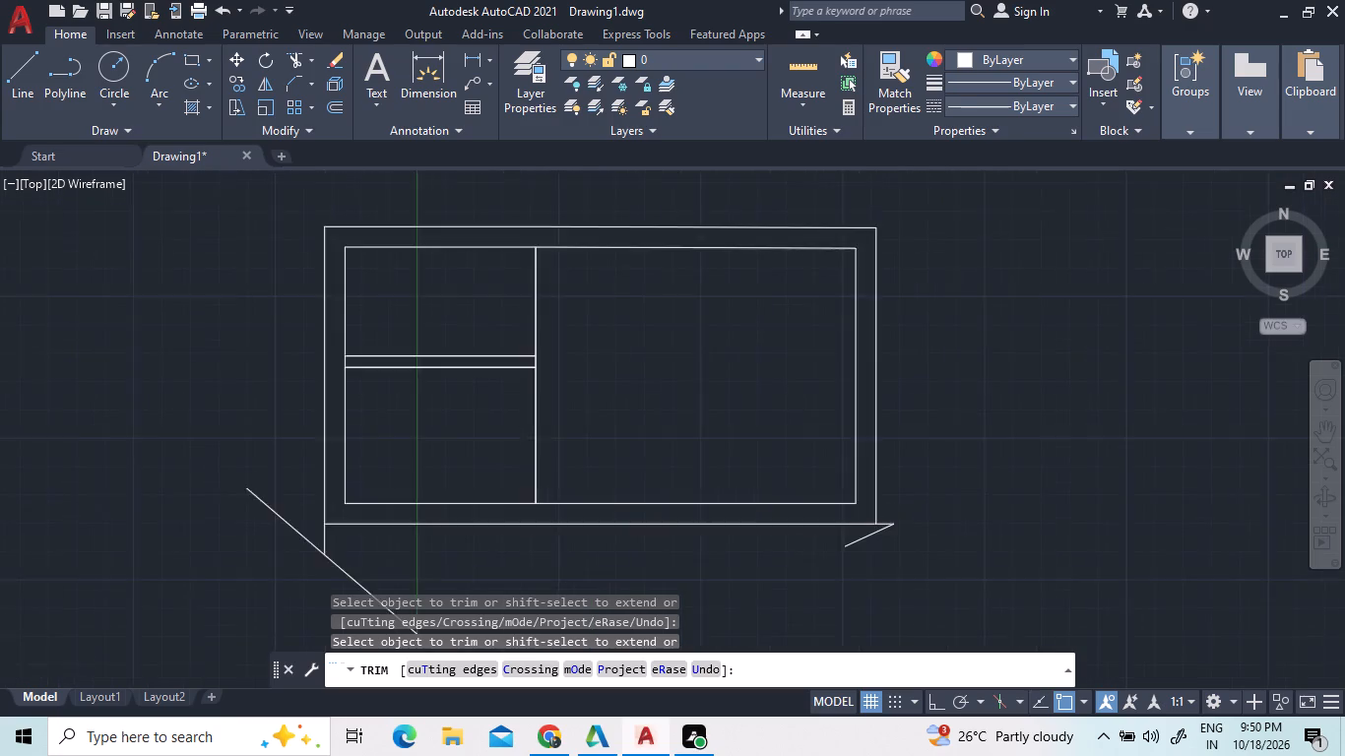
pyautogui.click(882, 532)
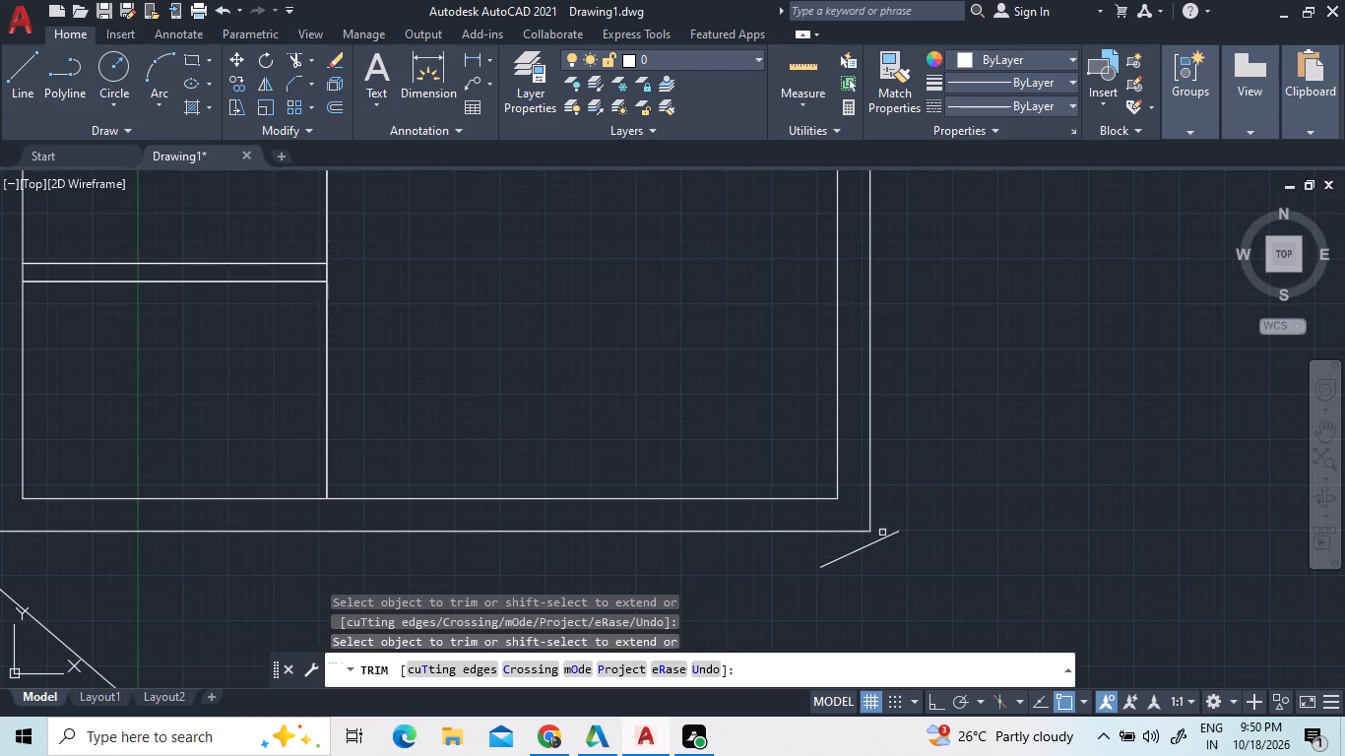
pyautogui.tripleClick(883, 539)
pyautogui.scroll(-2, 888, 564)
pyautogui.click(893, 562)
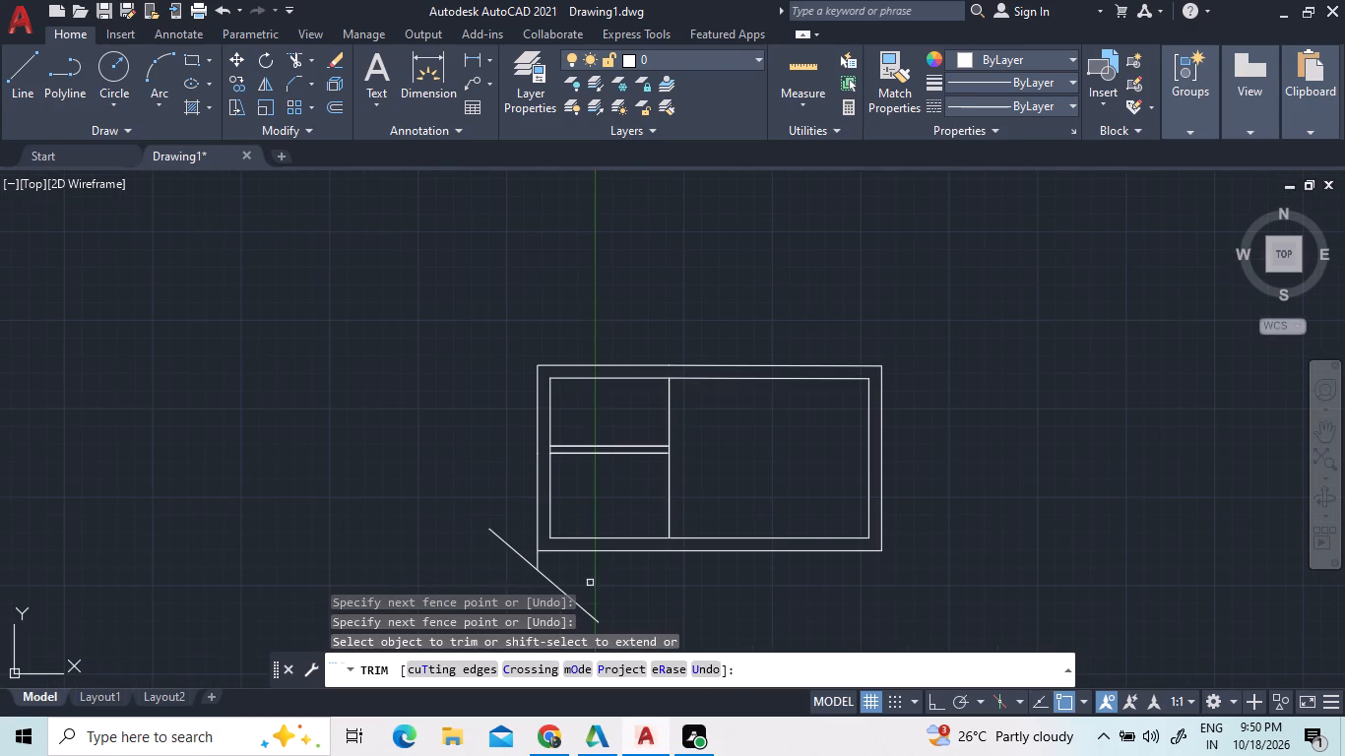
# Trim the left outer wall line's overhang at the plan's lower-left corner and remove the diagonal helper line there.
pyautogui.click(548, 579)
pyautogui.click(535, 558)
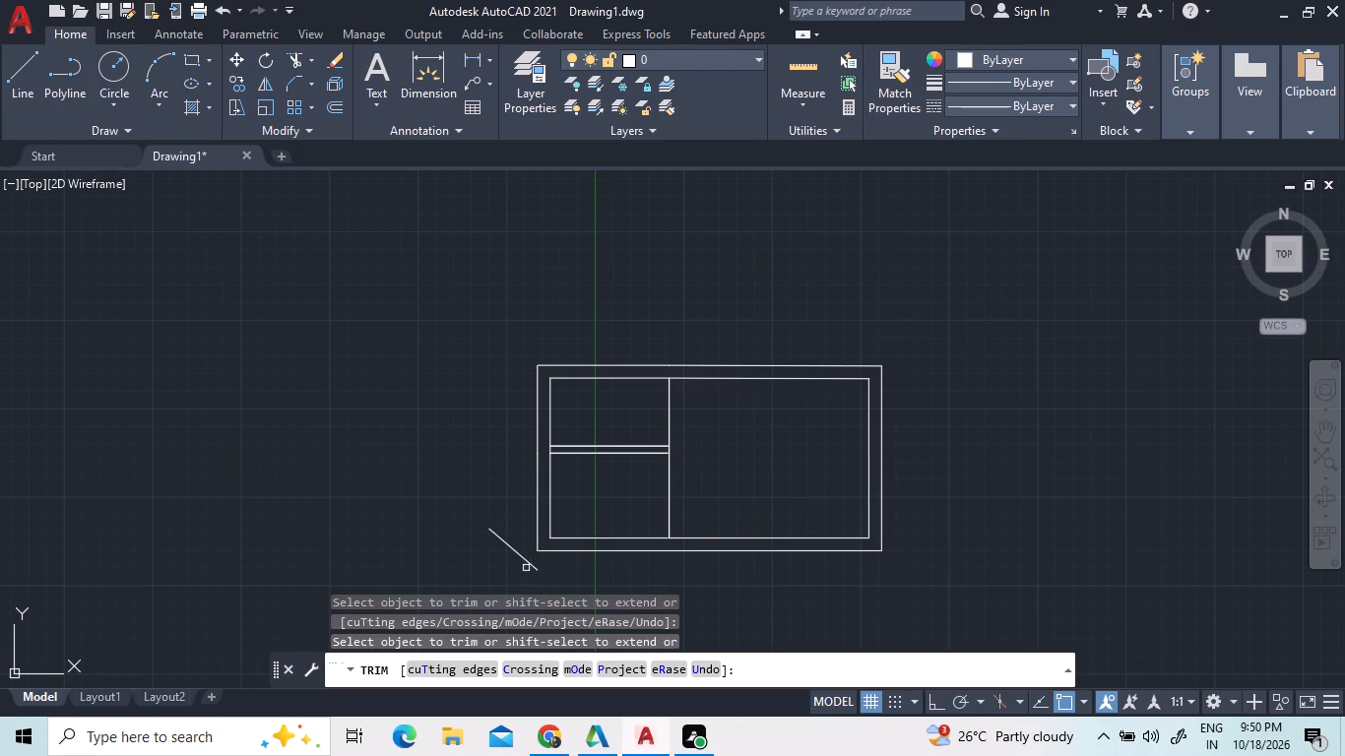
pyautogui.click(523, 555)
pyautogui.rightClick(284, 383)
pyautogui.click(298, 394)
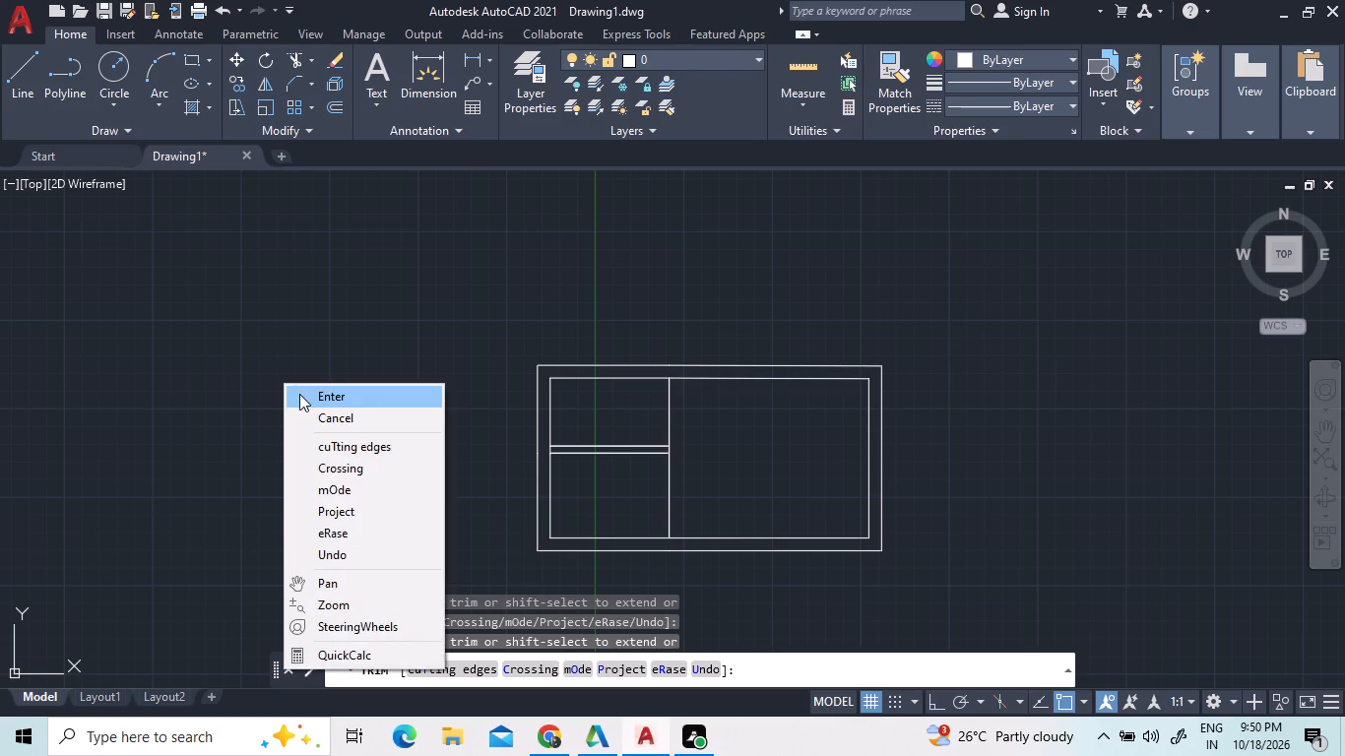
# Trim the left inner wall line between the two horizontal partition lines to open the wall junction.
pyautogui.scroll(-1, 559, 473)
pyautogui.scroll(1, 559, 473)
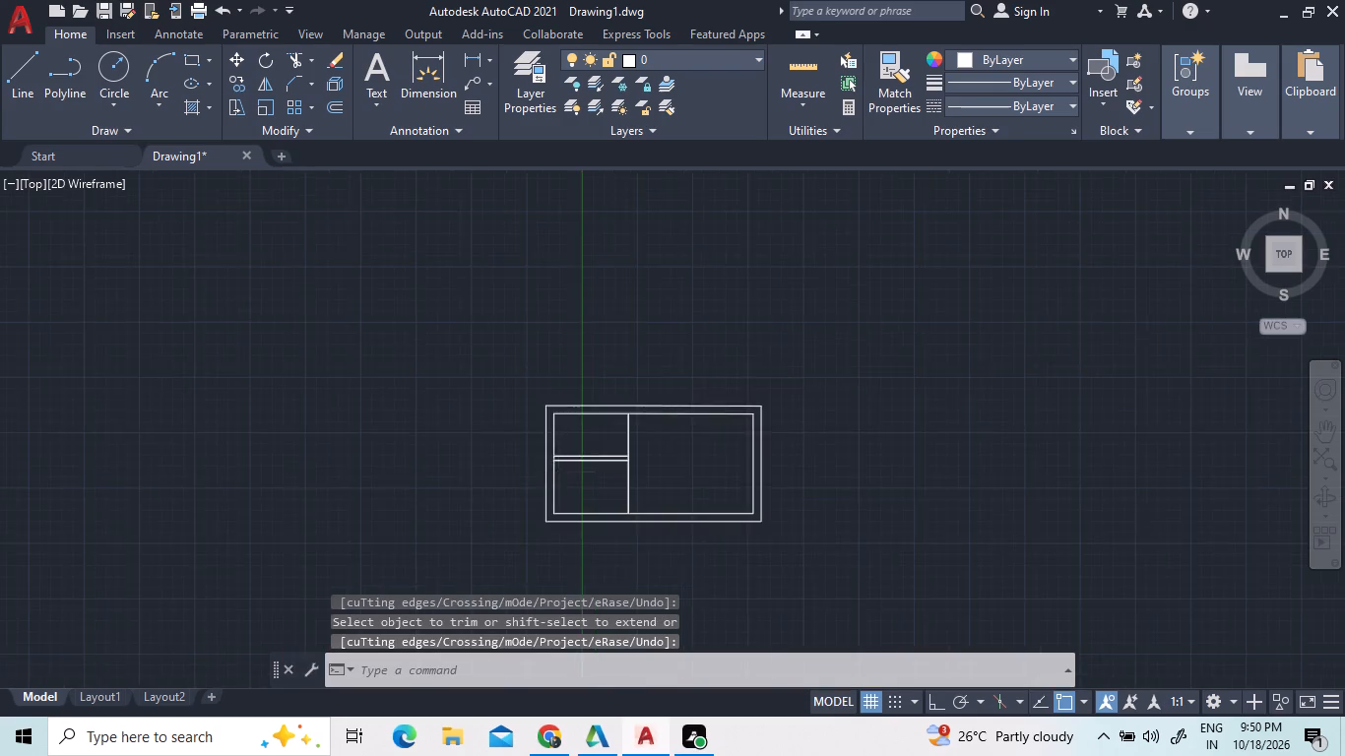
pyautogui.scroll(1, 559, 473)
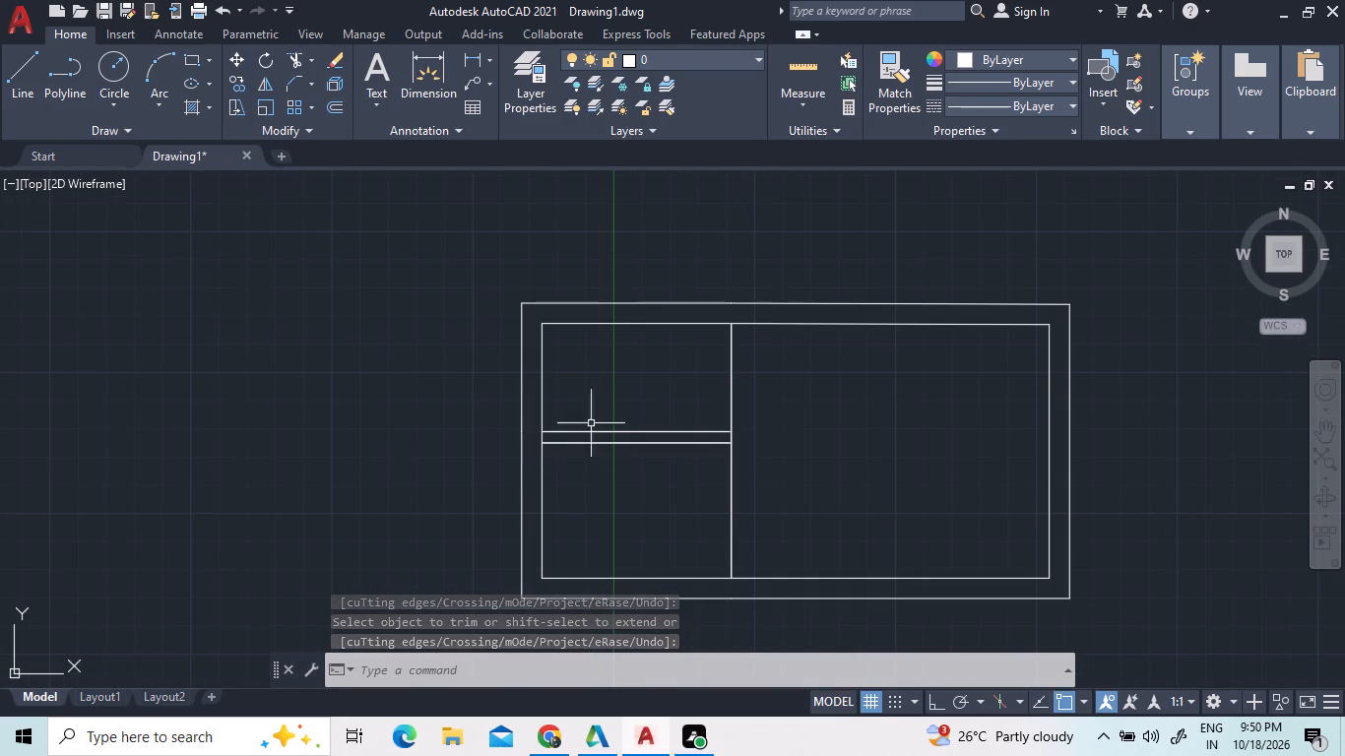
pyautogui.scroll(2, 662, 383)
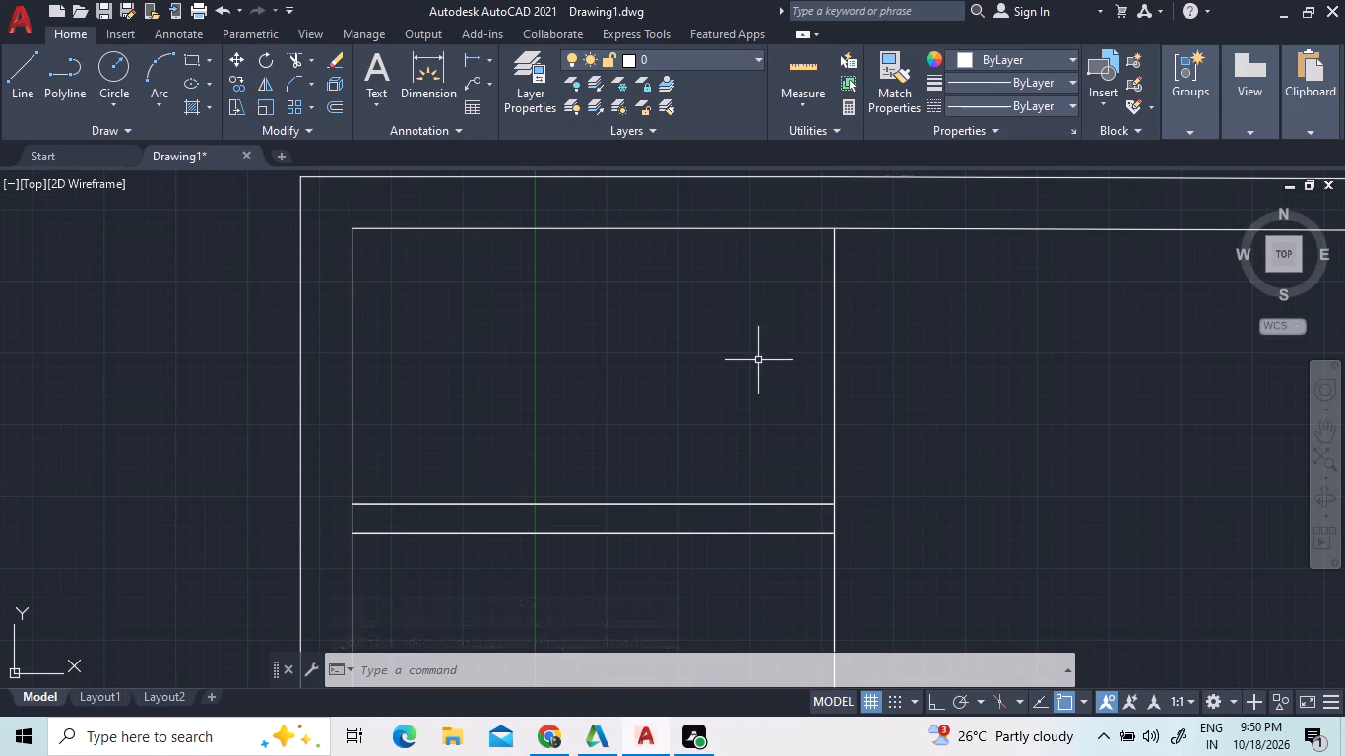
pyautogui.click(299, 63)
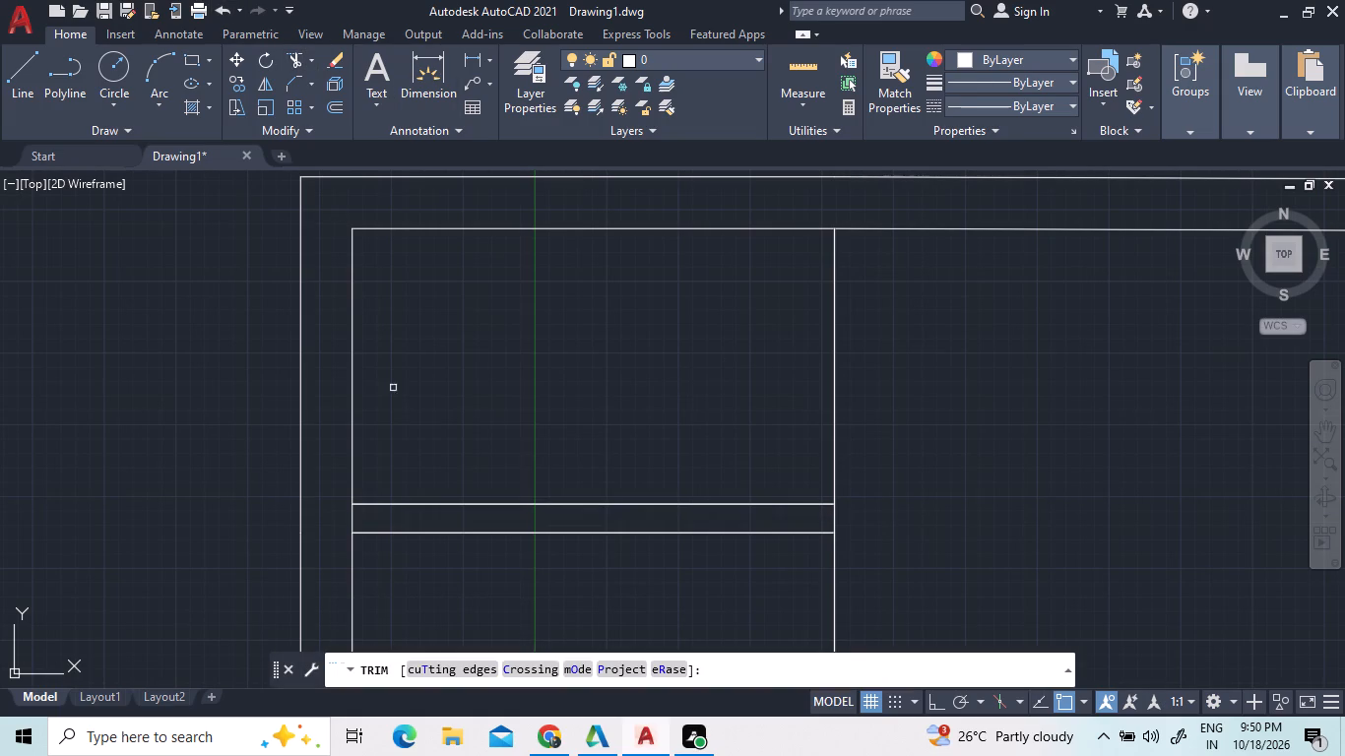
pyautogui.click(352, 520)
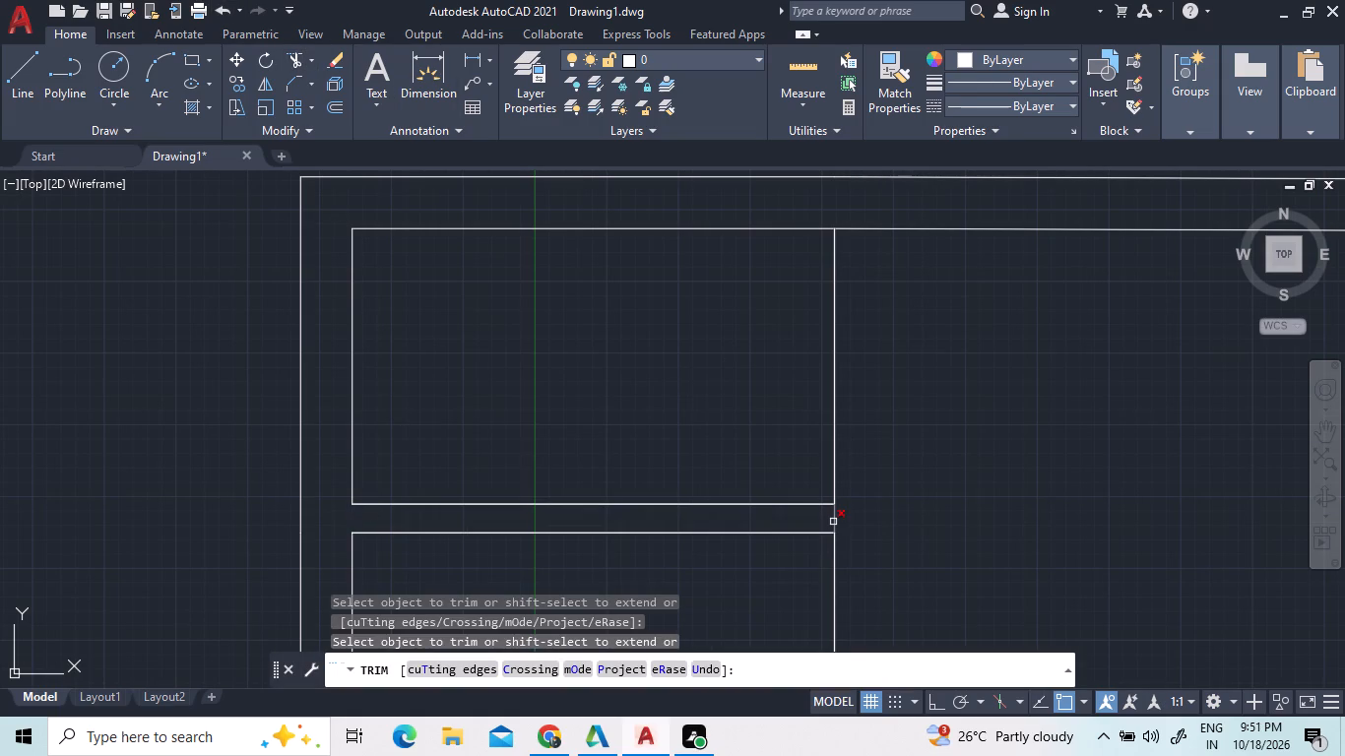
pyautogui.scroll(-5, 786, 482)
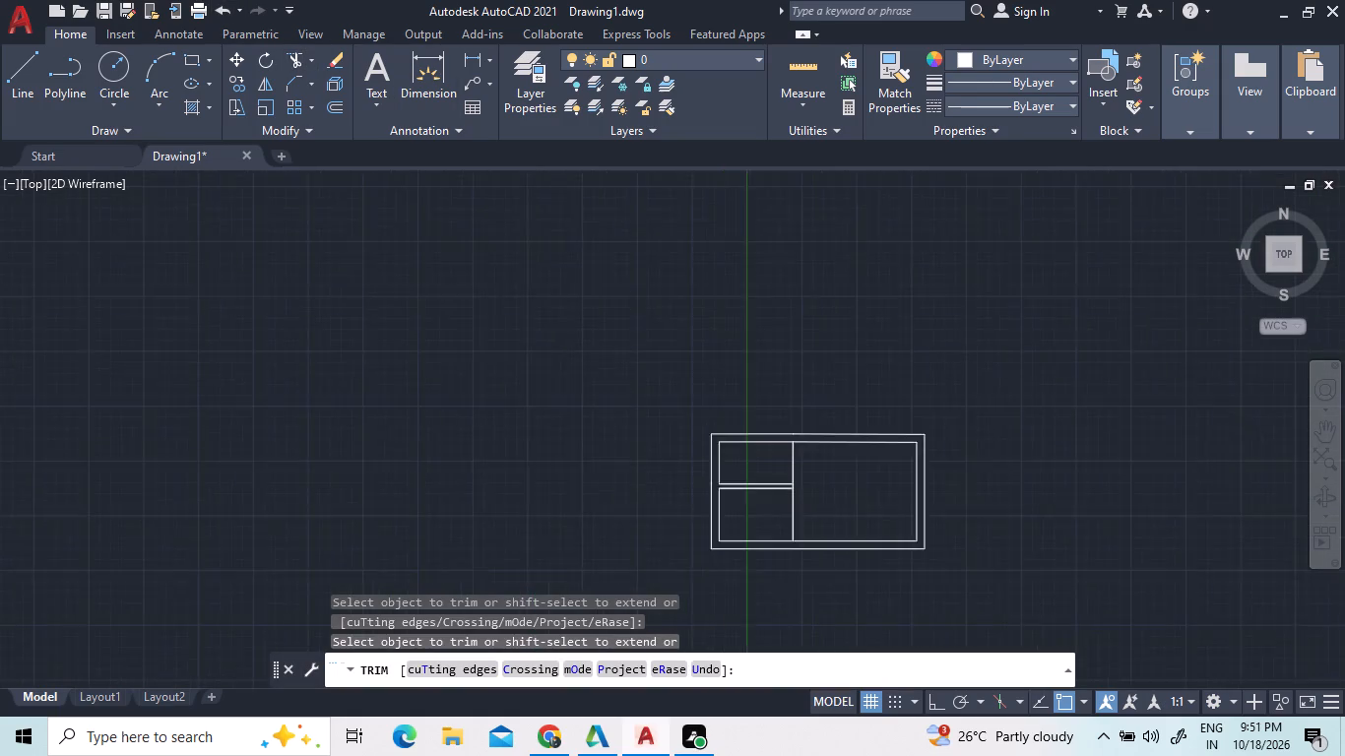
pyautogui.scroll(2, 802, 507)
pyautogui.rightClick(514, 472)
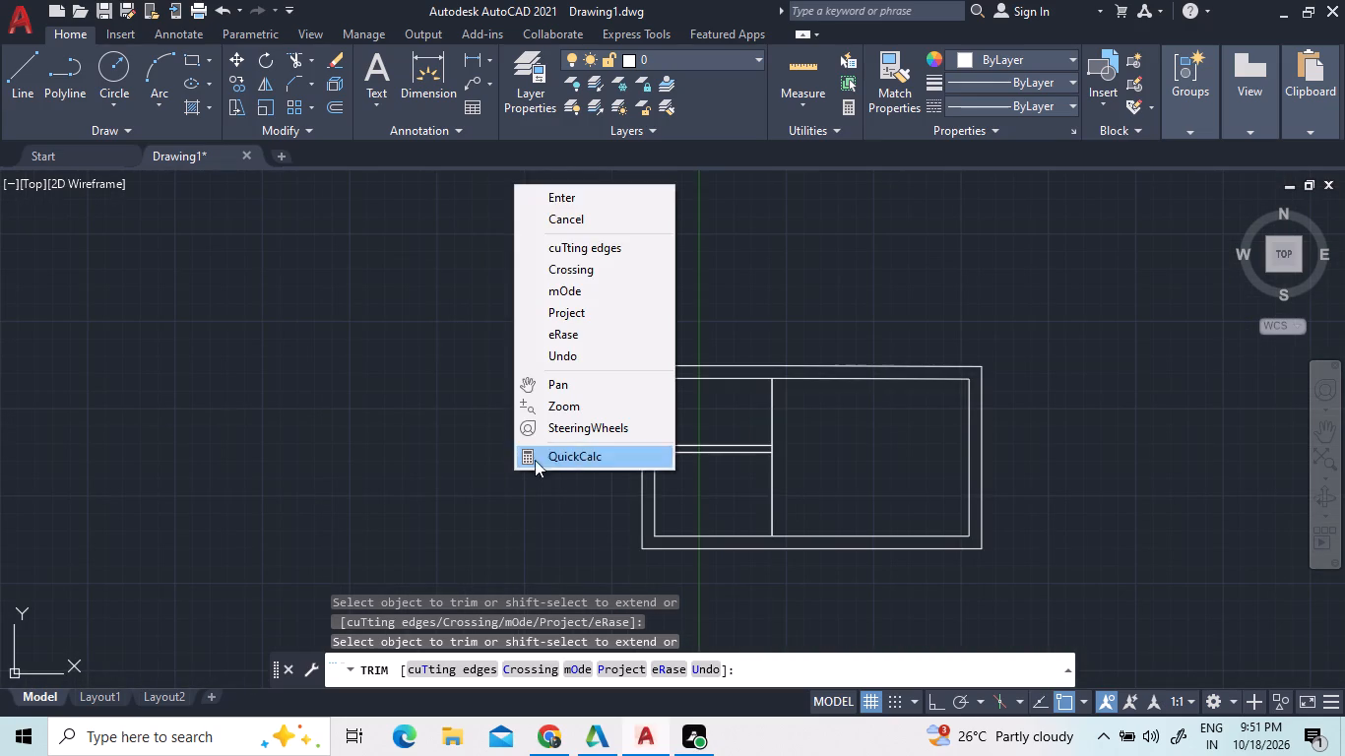
pyautogui.click(532, 193)
# Join the three collinear segments of the left outer wall into one line.
pyautogui.scroll(3, 667, 462)
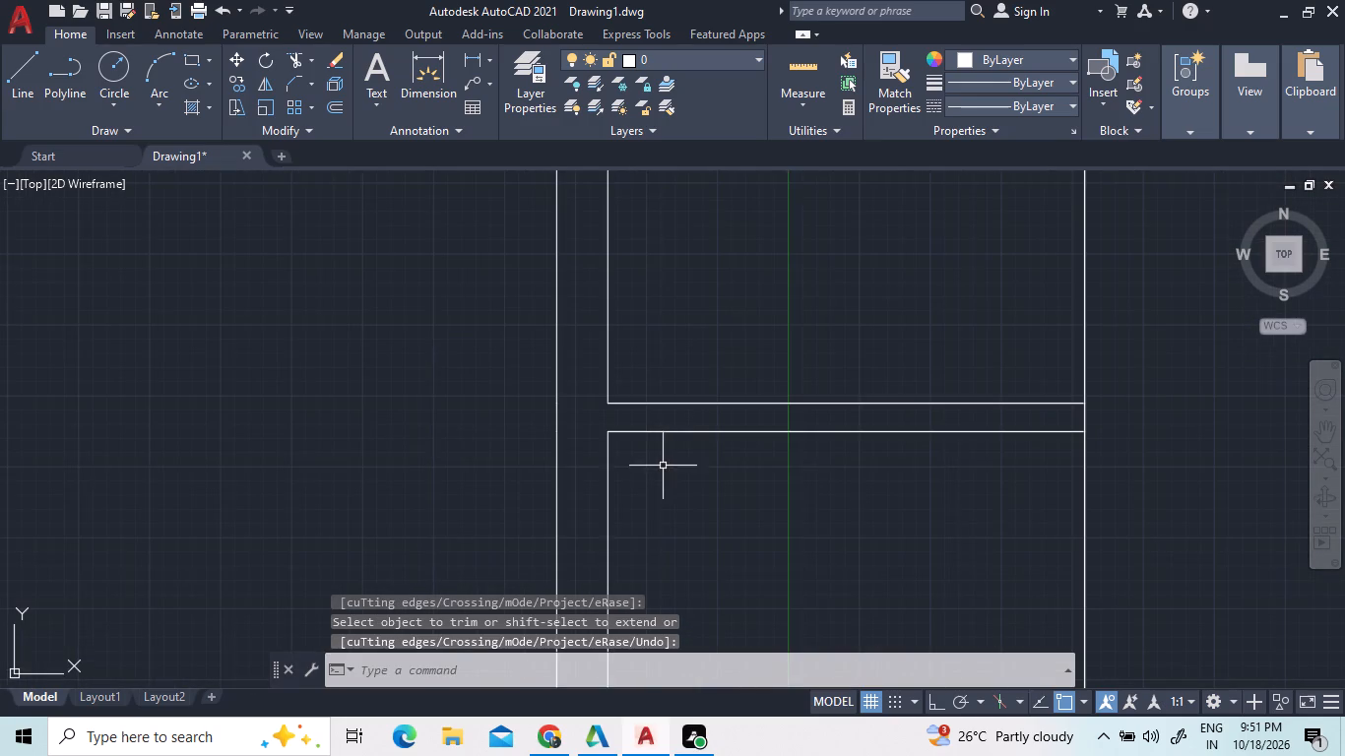
pyautogui.click(602, 481)
pyautogui.click(594, 479)
pyautogui.doubleClick(587, 480)
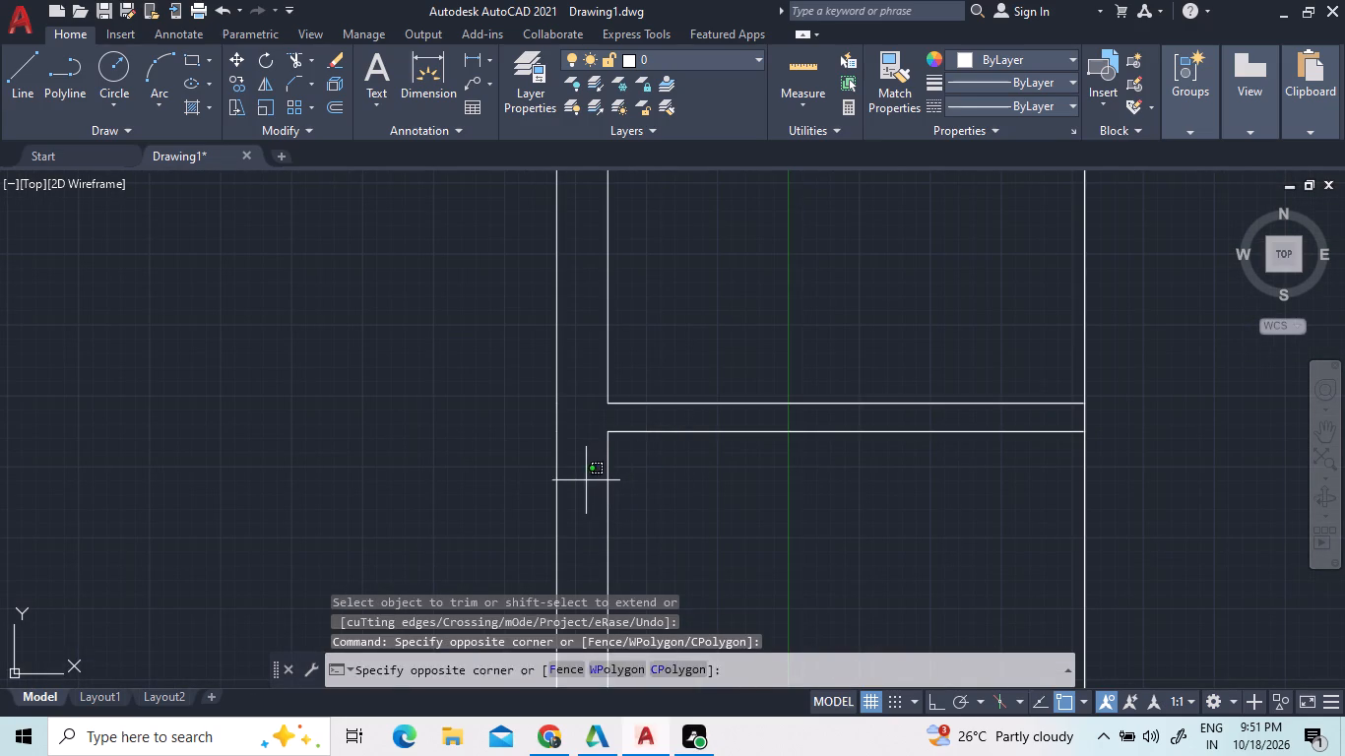
pyautogui.scroll(-2, 537, 393)
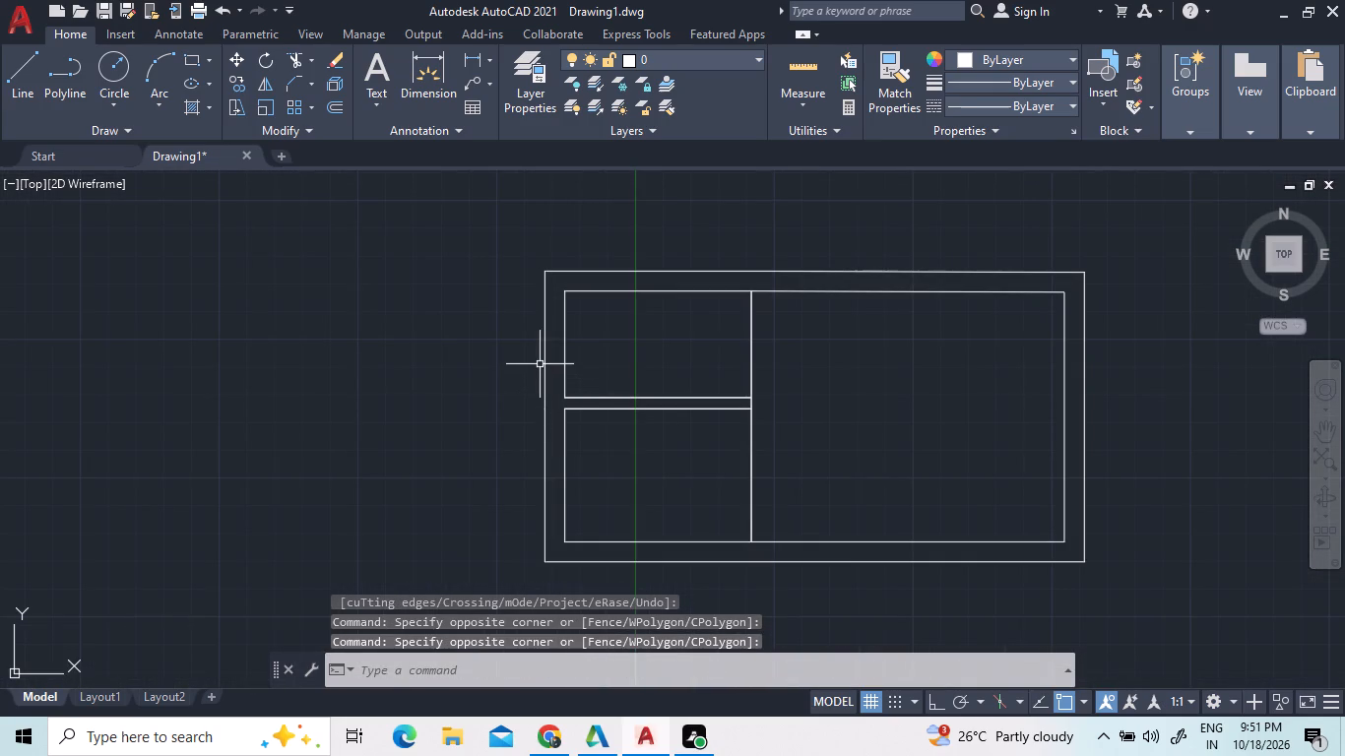
pyautogui.click(540, 364)
pyautogui.tripleClick(558, 375)
pyautogui.doubleClick(527, 337)
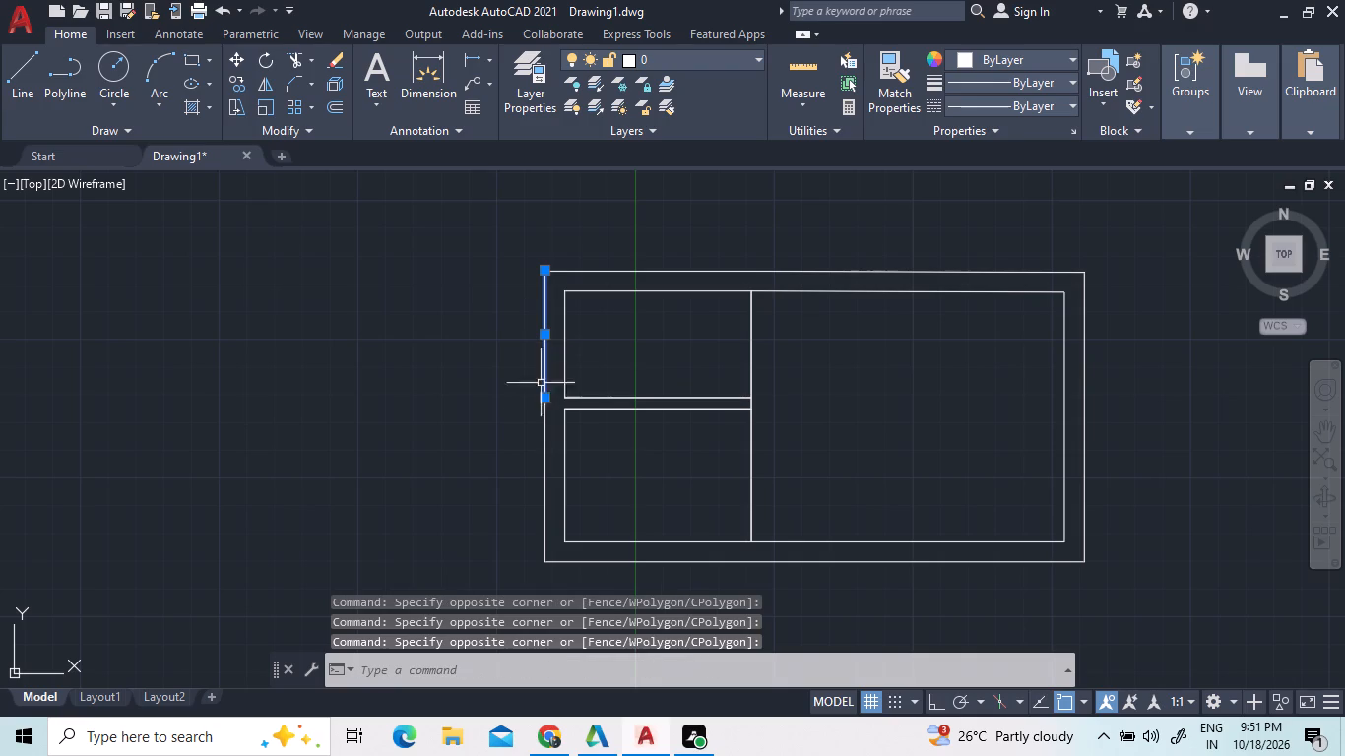
pyautogui.click(552, 428)
pyautogui.click(524, 412)
pyautogui.scroll(1, 543, 456)
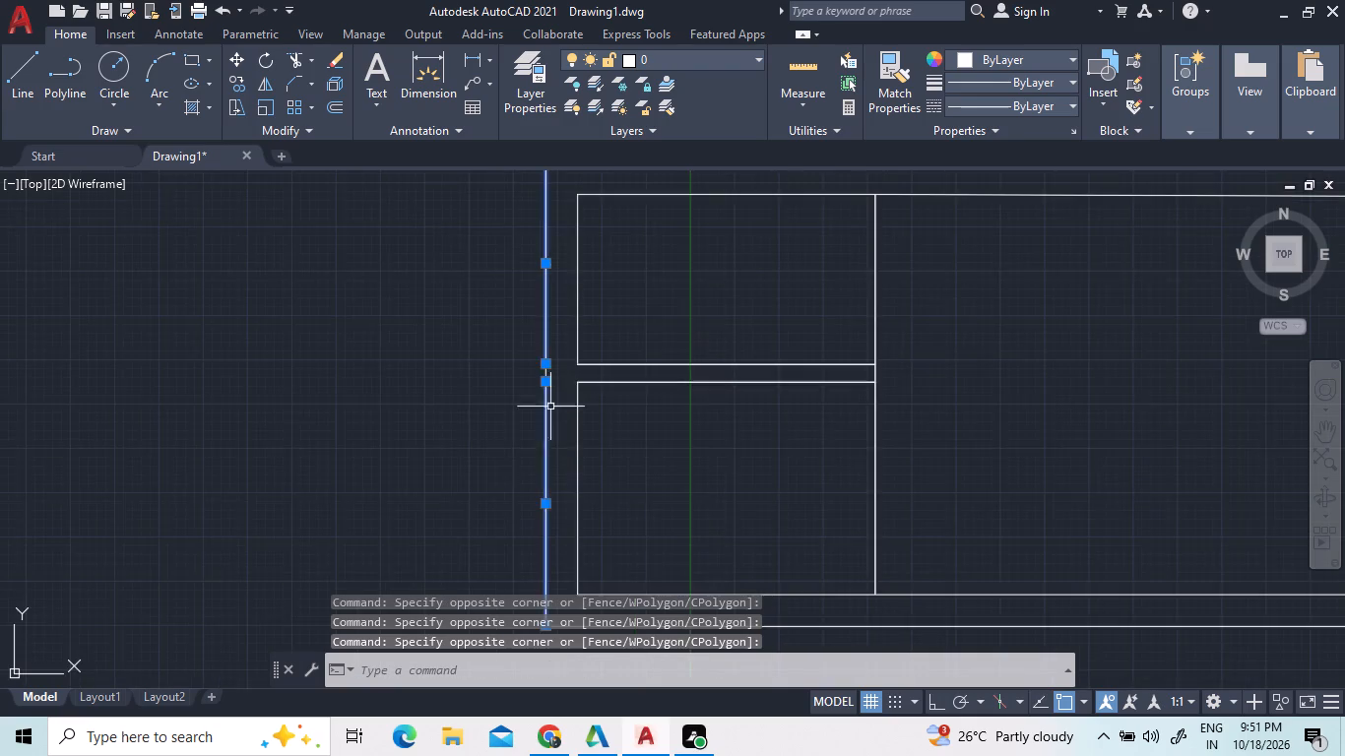
pyautogui.scroll(3, 553, 379)
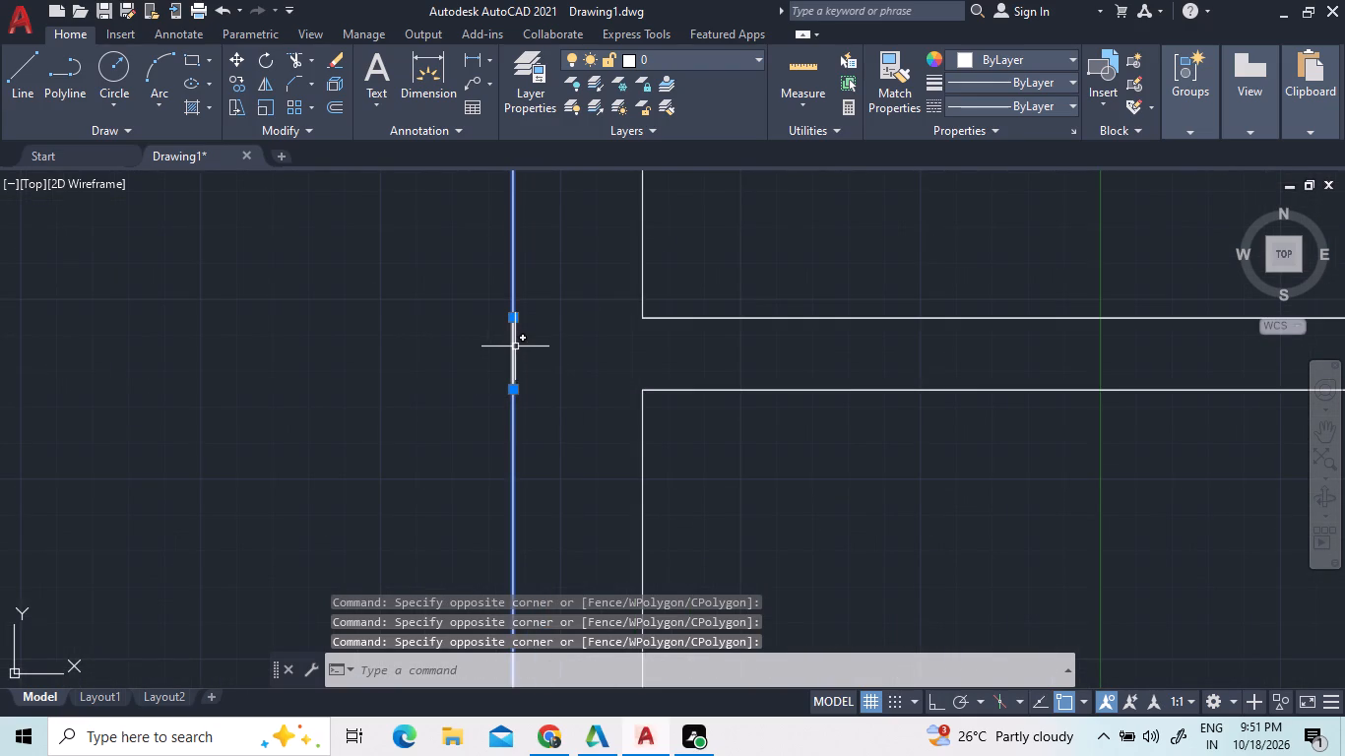
pyautogui.click(514, 347)
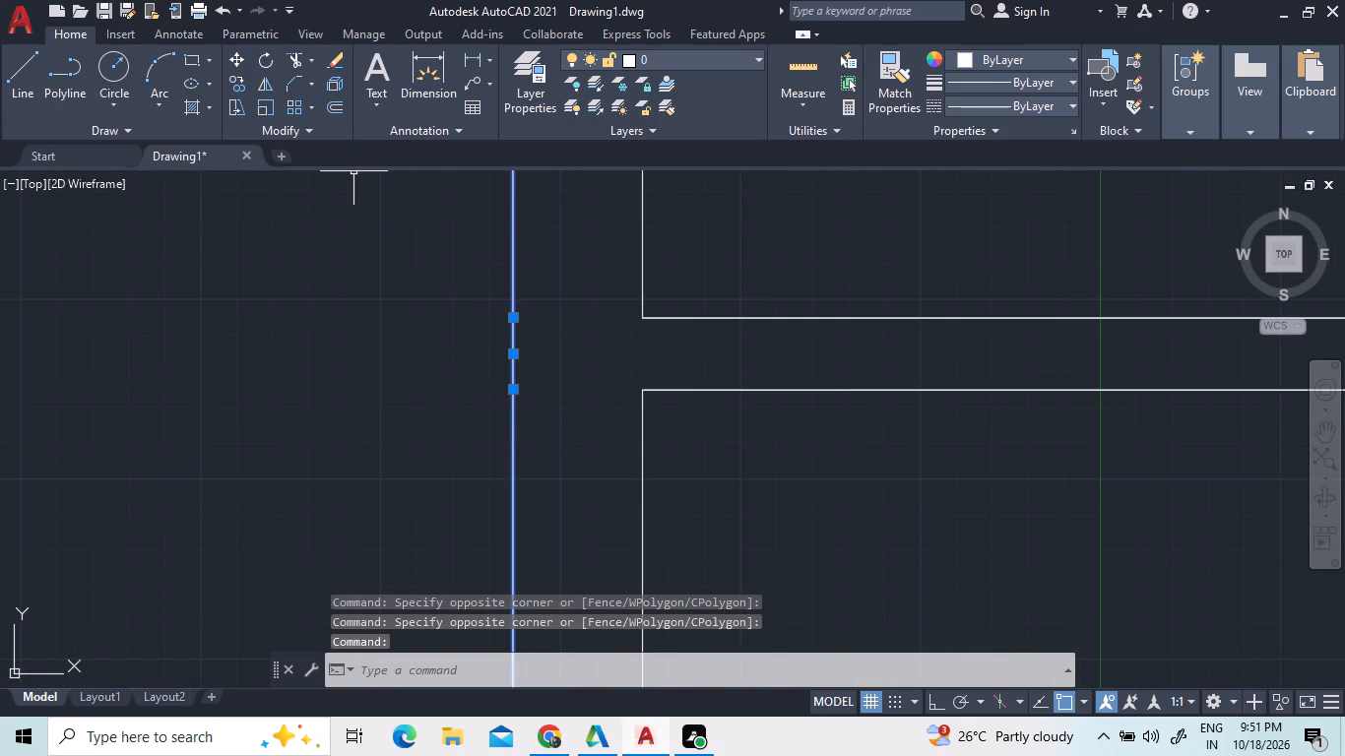
pyautogui.write('j')
pyautogui.press('space')
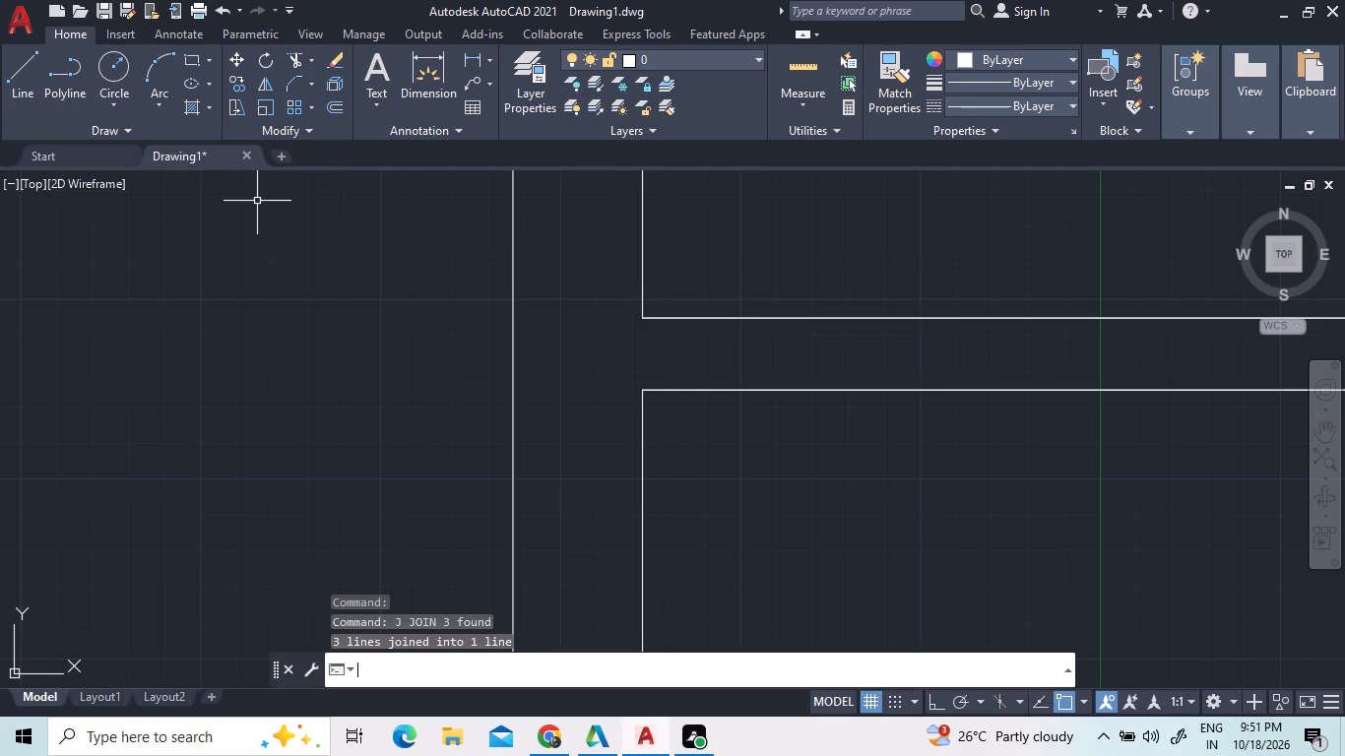
# Select the left outer wall line to check that it is one continuous object, and clear the selection.
pyautogui.doubleClick(561, 516)
pyautogui.click(338, 257)
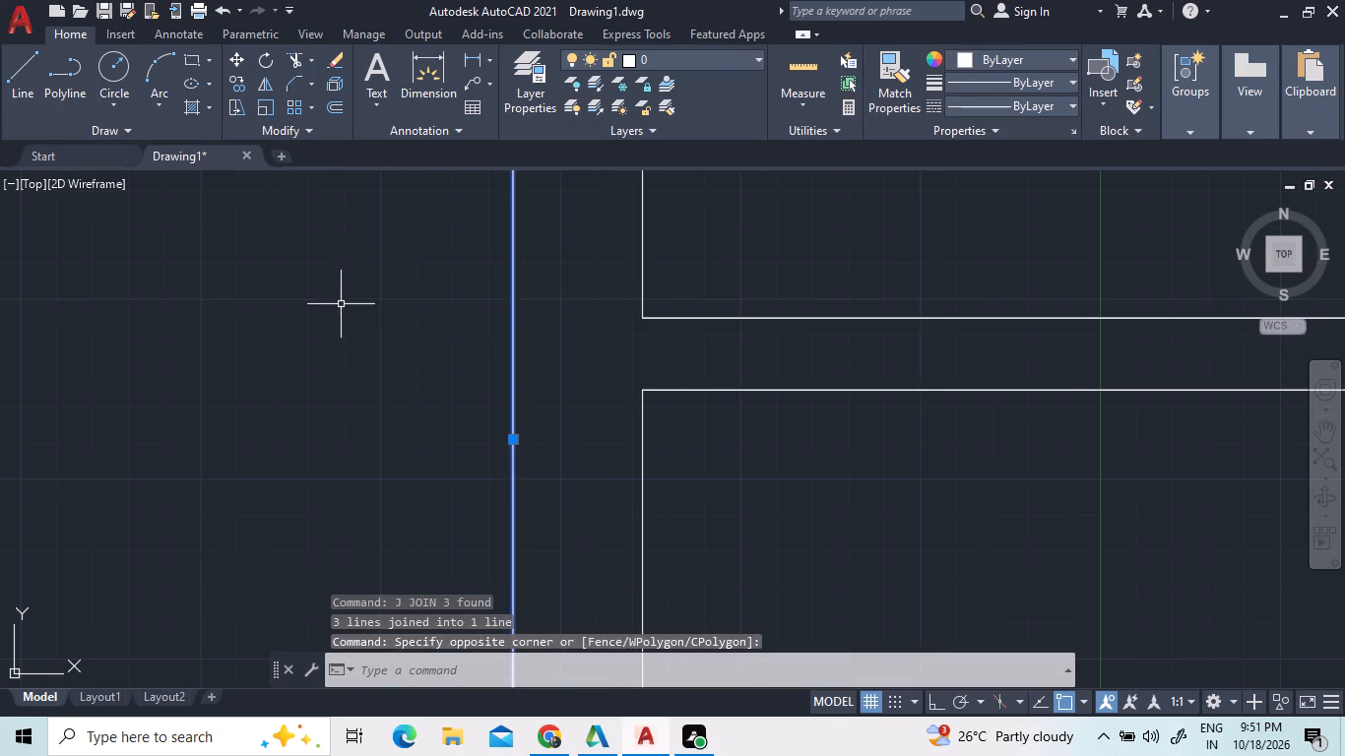
pyautogui.scroll(-6, 348, 389)
pyautogui.scroll(2, 325, 381)
pyautogui.rightClick(194, 360)
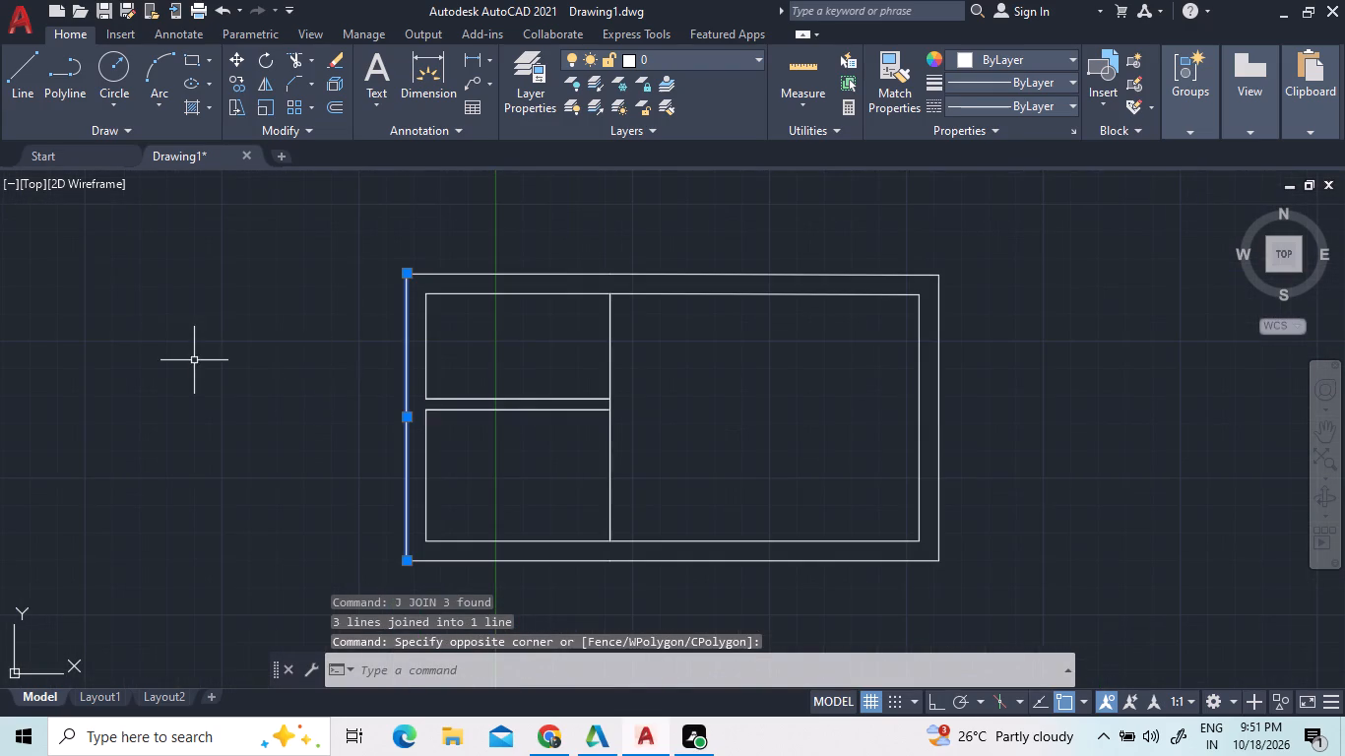
pyautogui.click(98, 306)
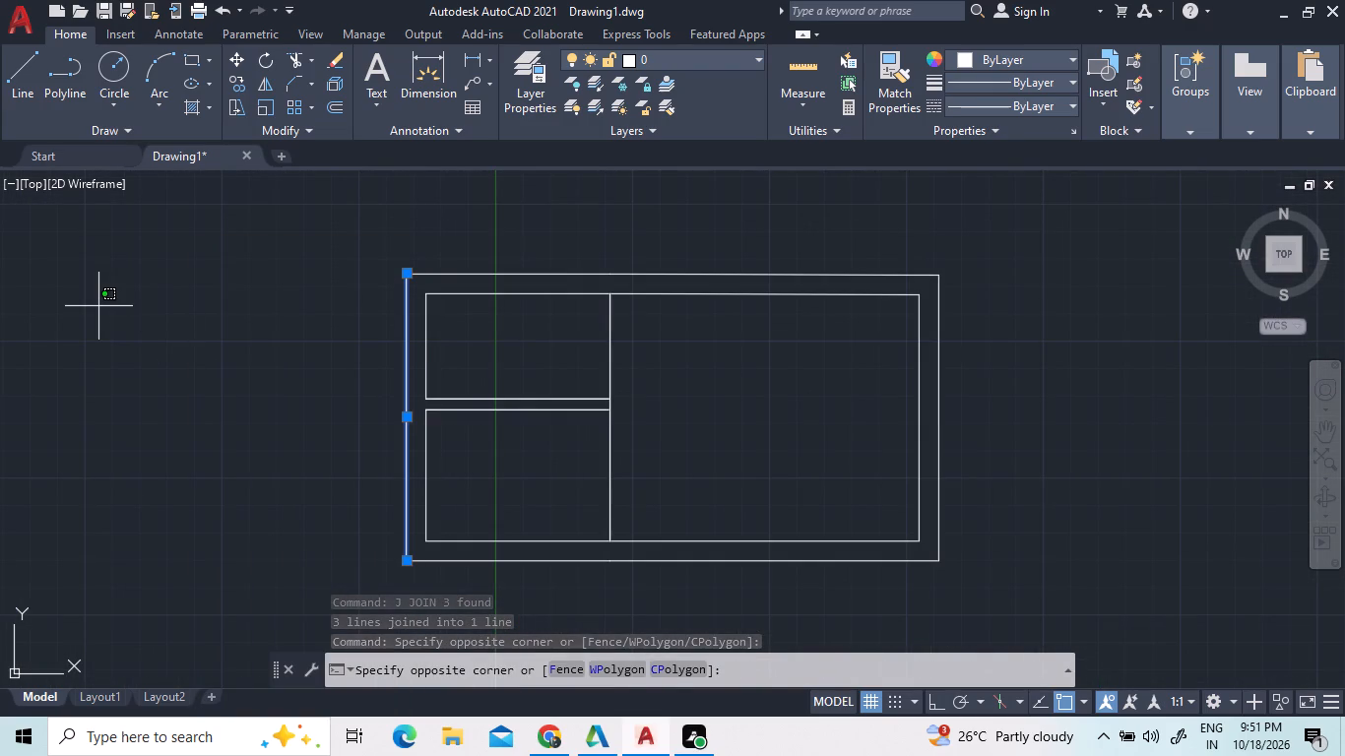
pyautogui.press('Escape')
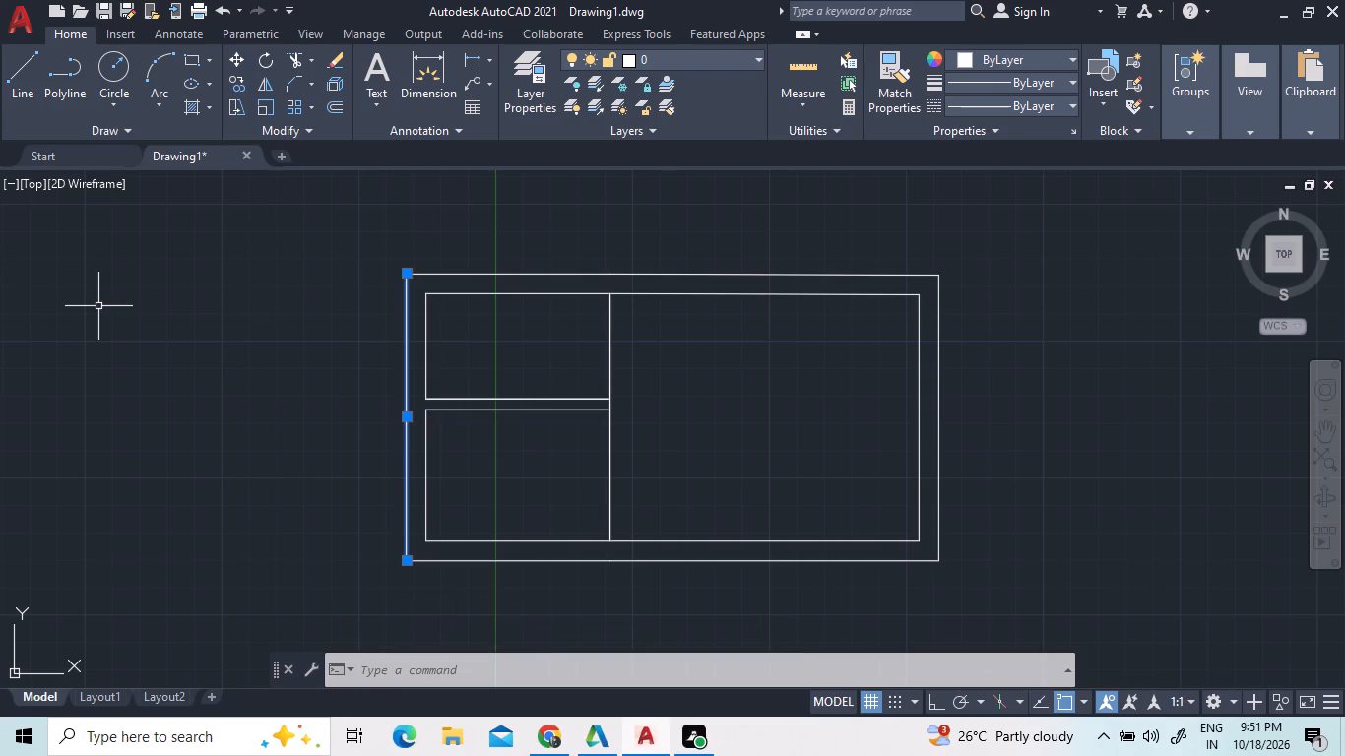
pyautogui.press('Escape')
pyautogui.press('Escape')
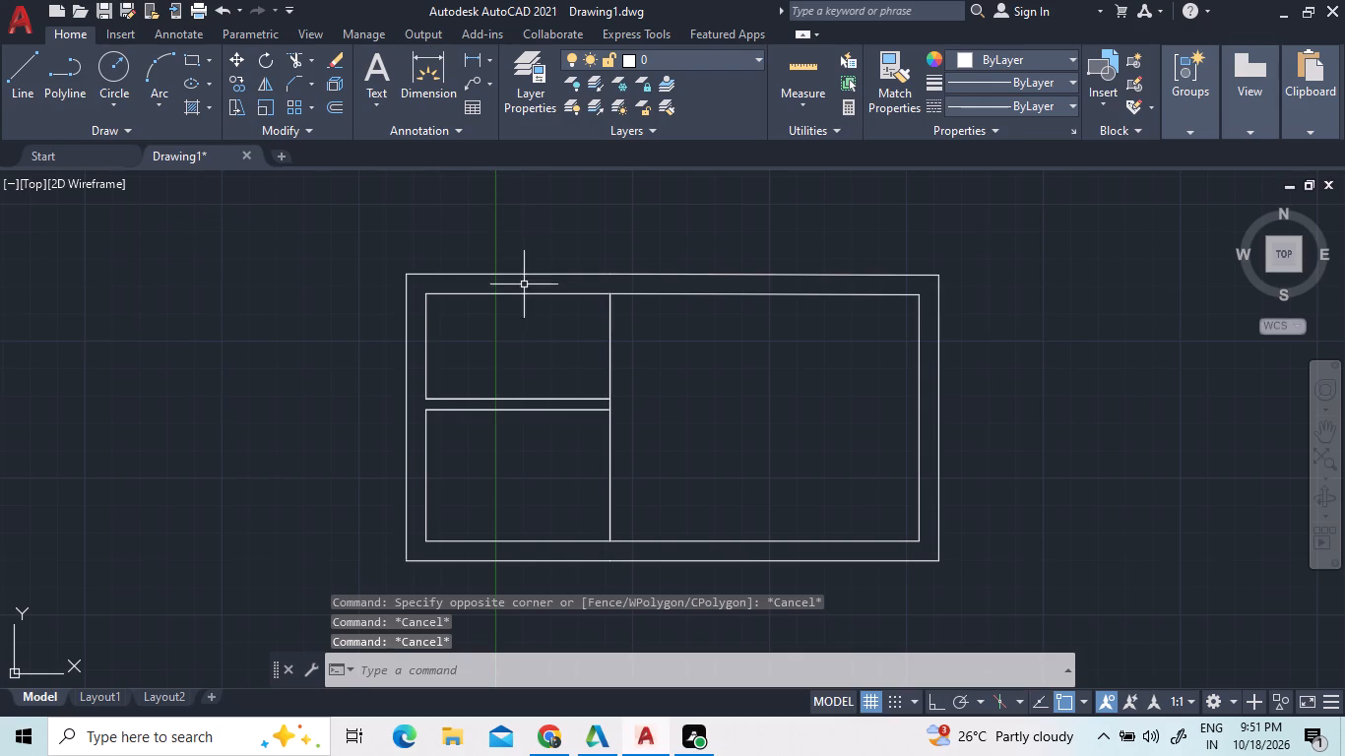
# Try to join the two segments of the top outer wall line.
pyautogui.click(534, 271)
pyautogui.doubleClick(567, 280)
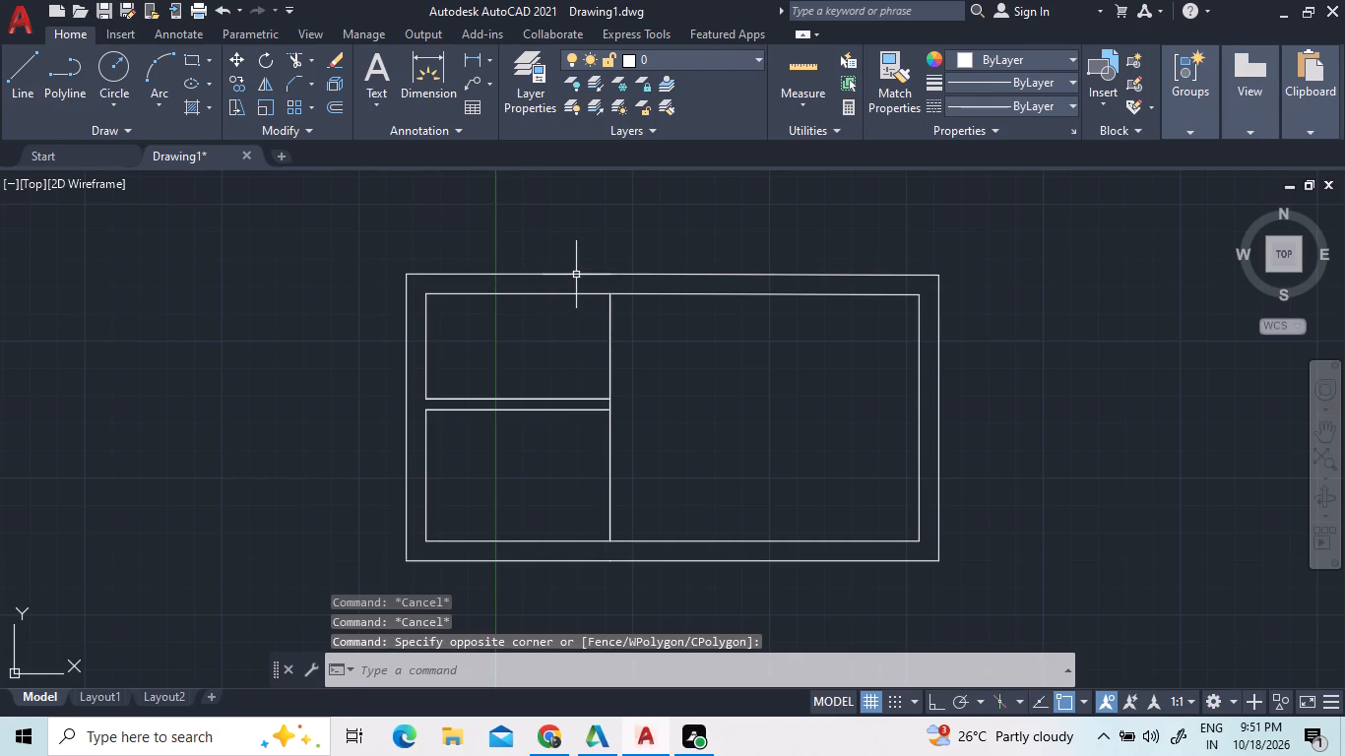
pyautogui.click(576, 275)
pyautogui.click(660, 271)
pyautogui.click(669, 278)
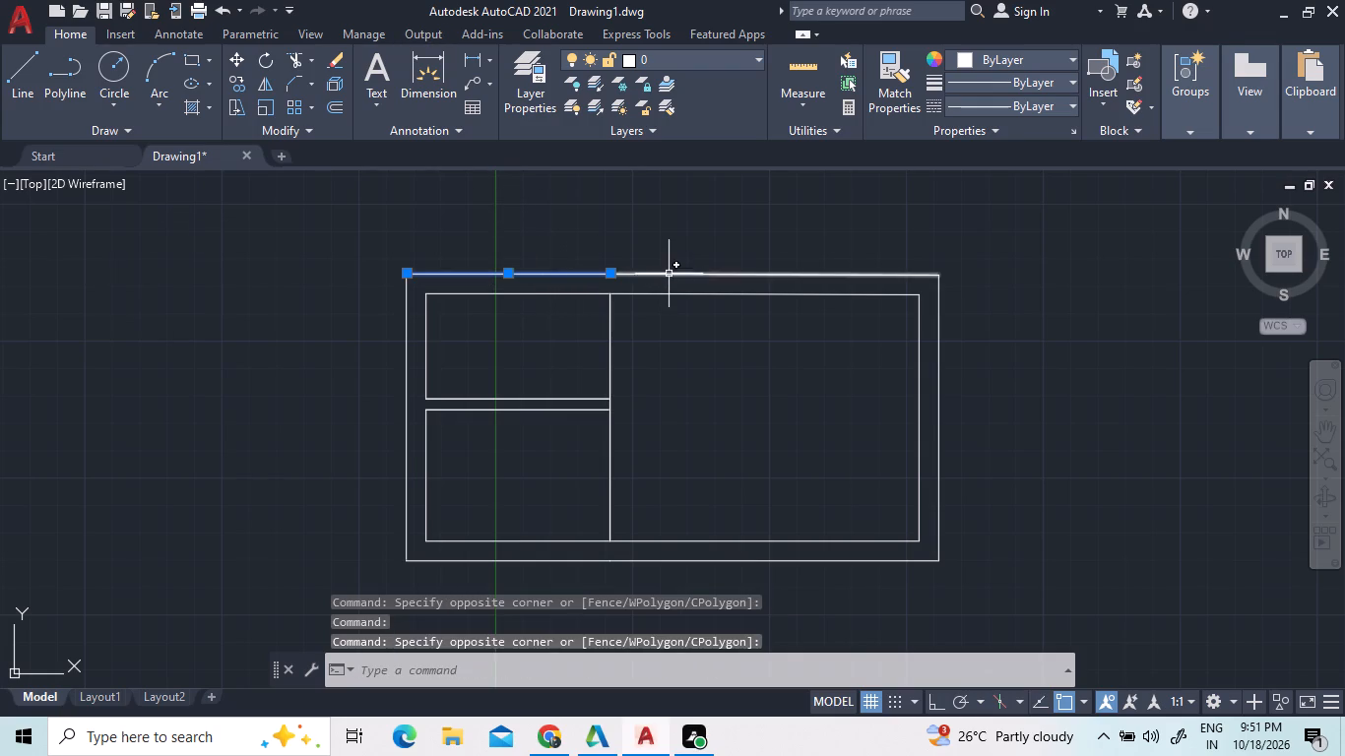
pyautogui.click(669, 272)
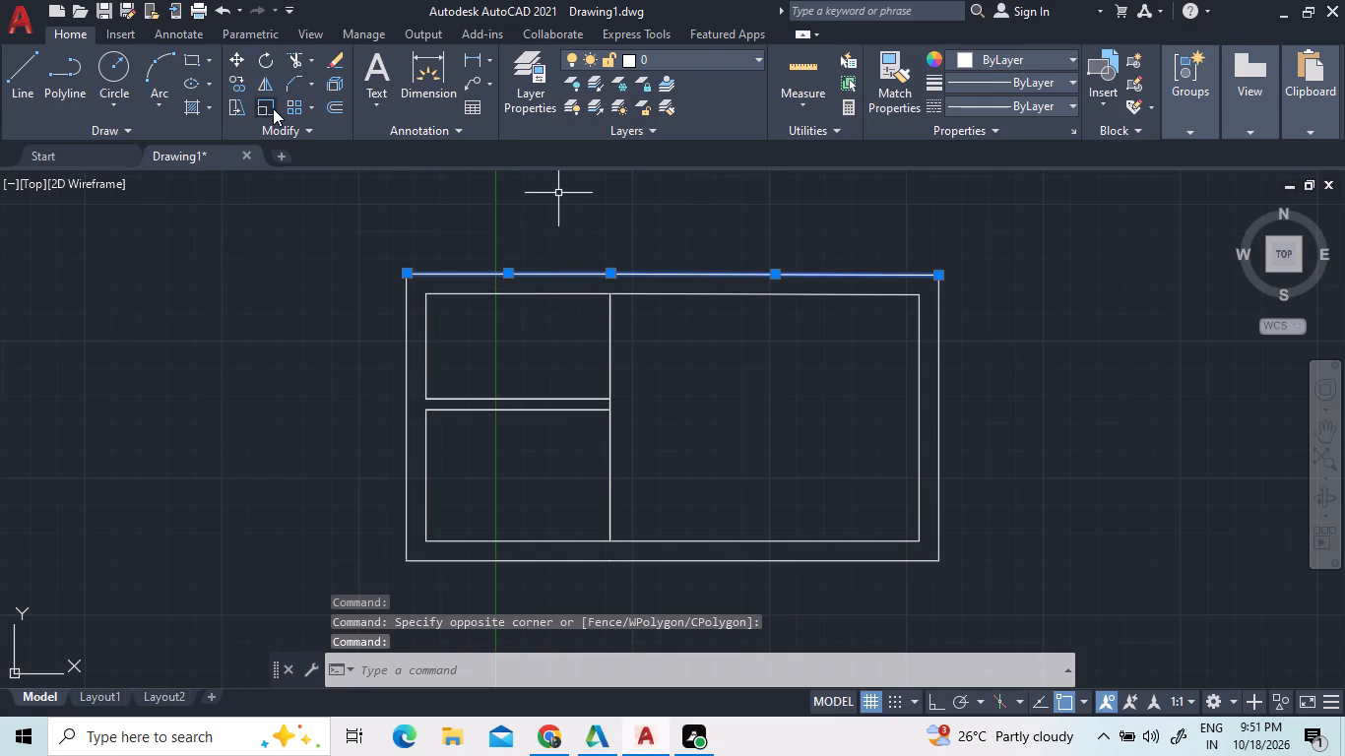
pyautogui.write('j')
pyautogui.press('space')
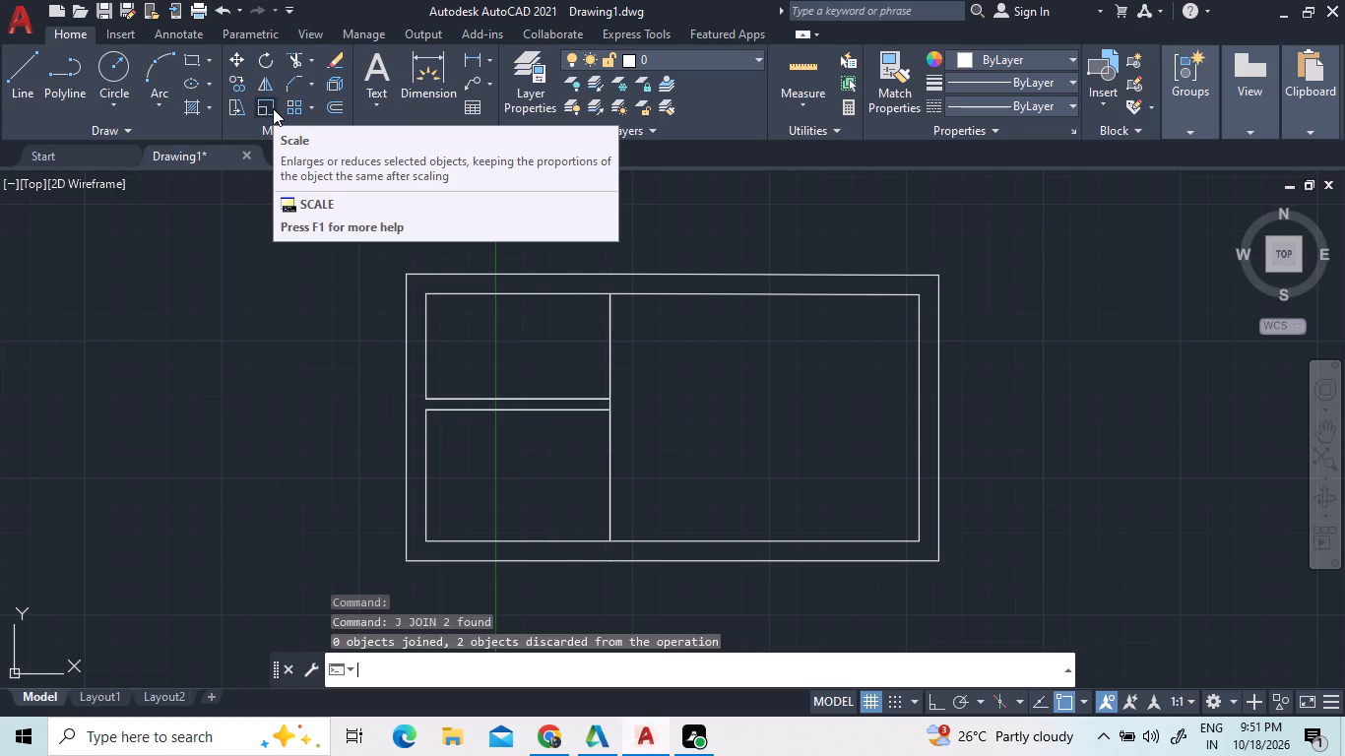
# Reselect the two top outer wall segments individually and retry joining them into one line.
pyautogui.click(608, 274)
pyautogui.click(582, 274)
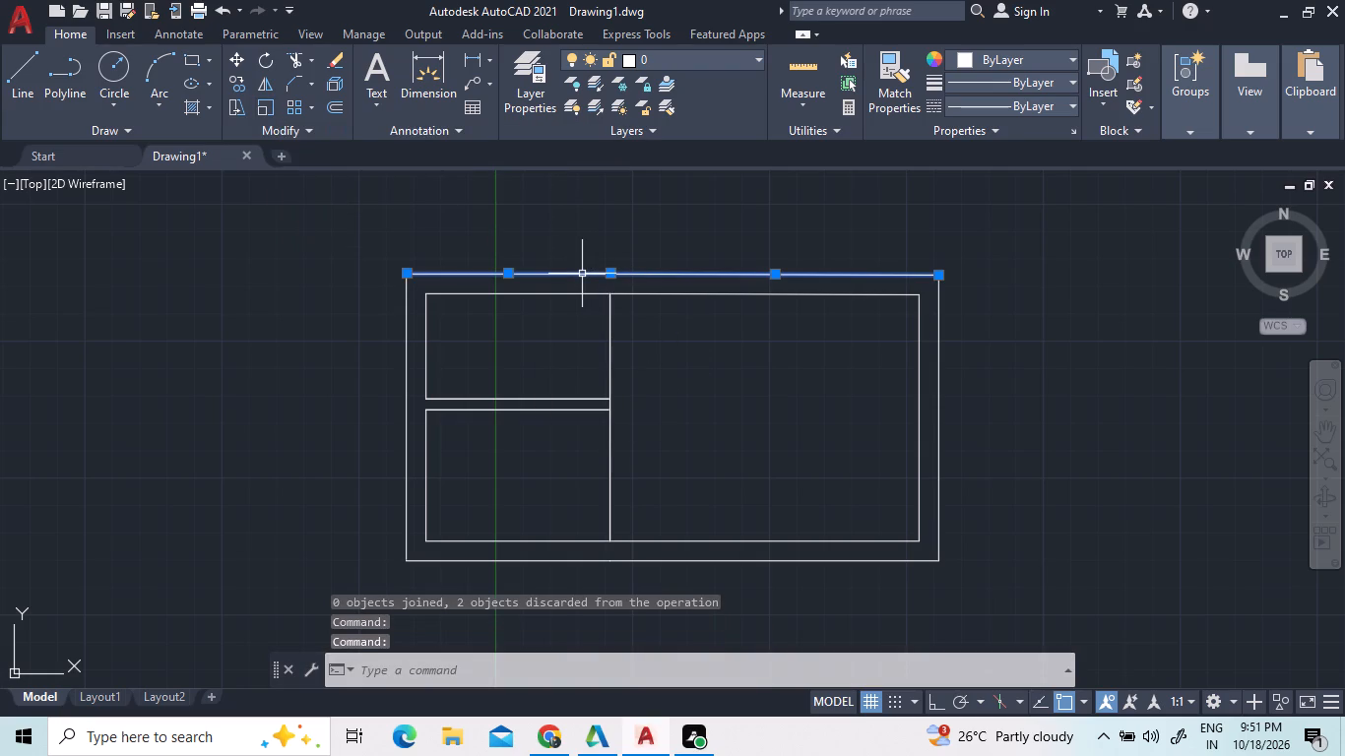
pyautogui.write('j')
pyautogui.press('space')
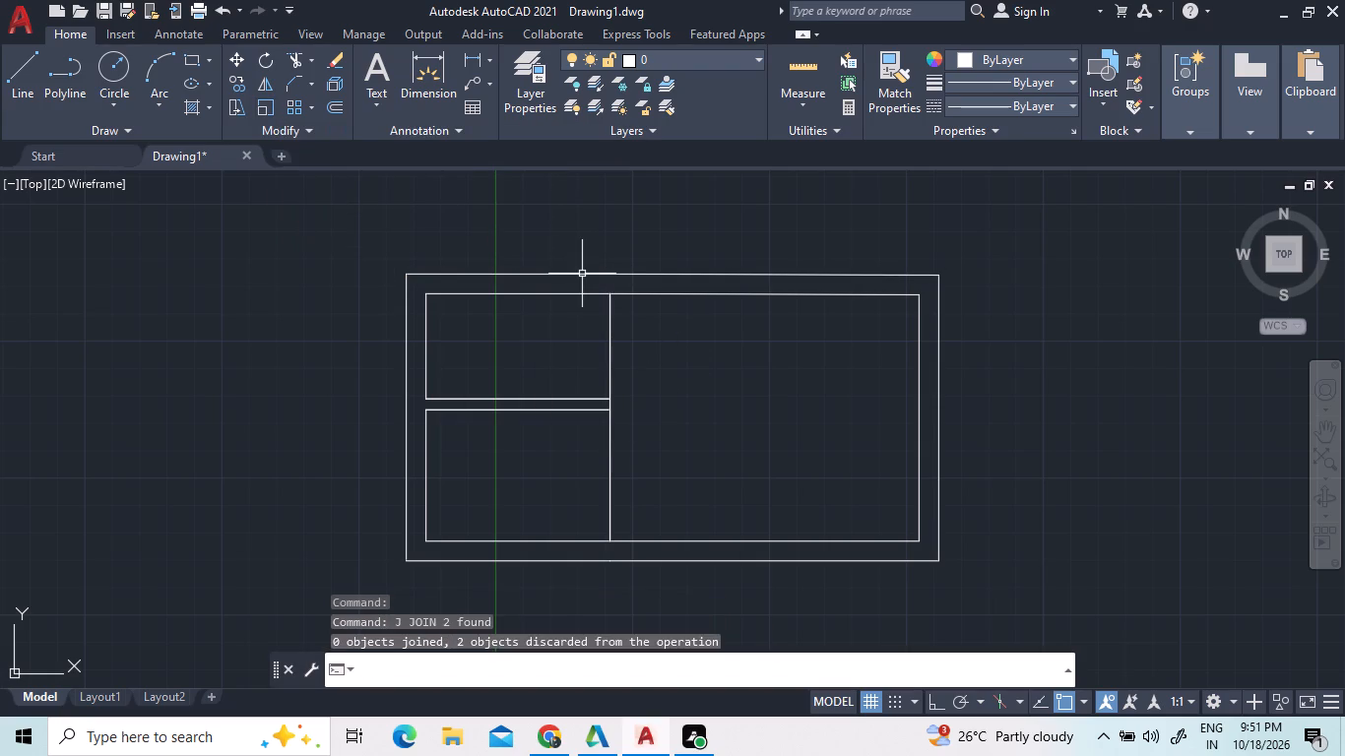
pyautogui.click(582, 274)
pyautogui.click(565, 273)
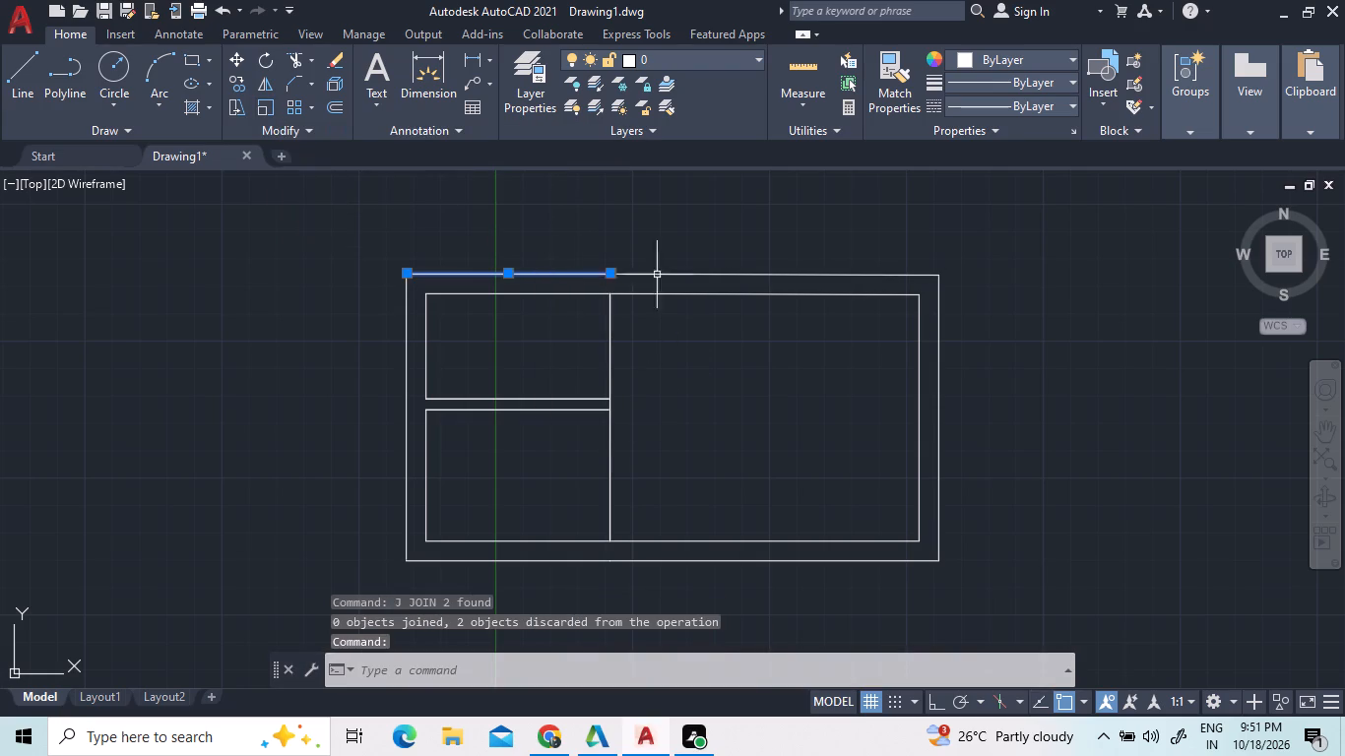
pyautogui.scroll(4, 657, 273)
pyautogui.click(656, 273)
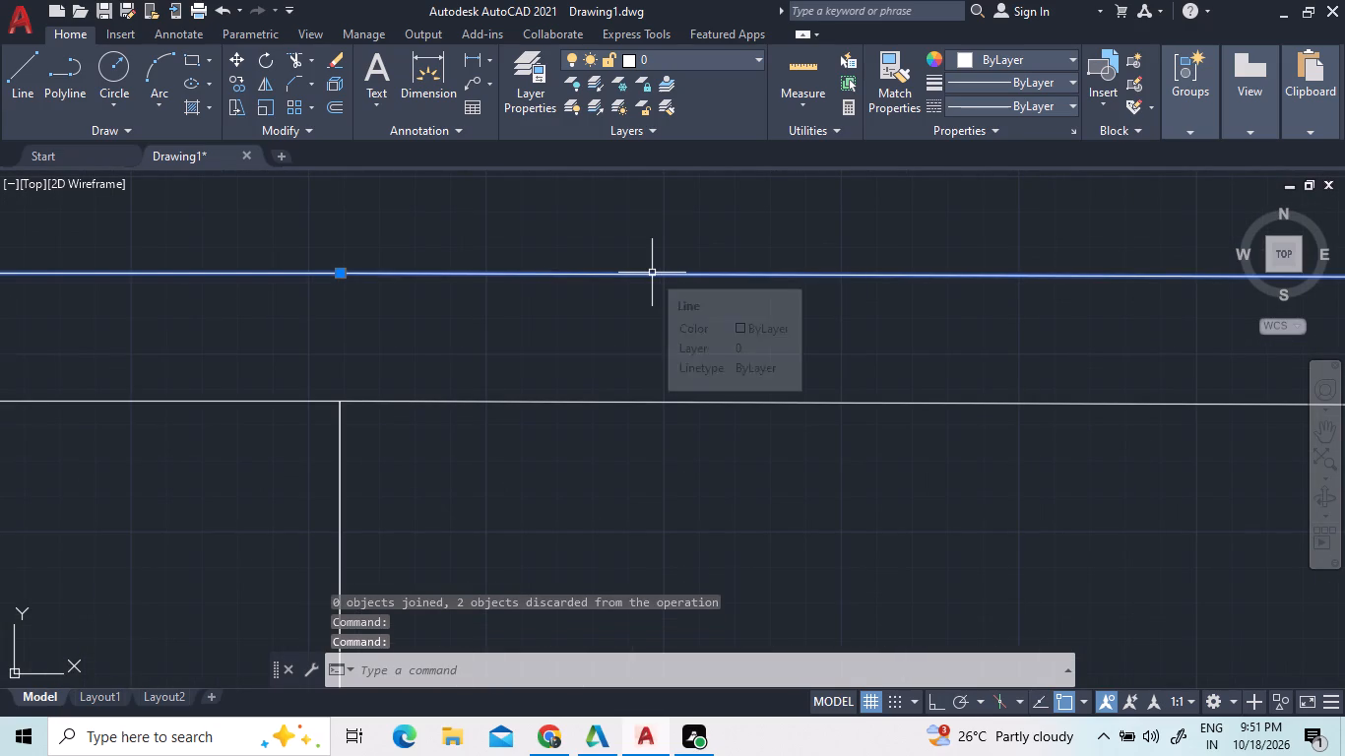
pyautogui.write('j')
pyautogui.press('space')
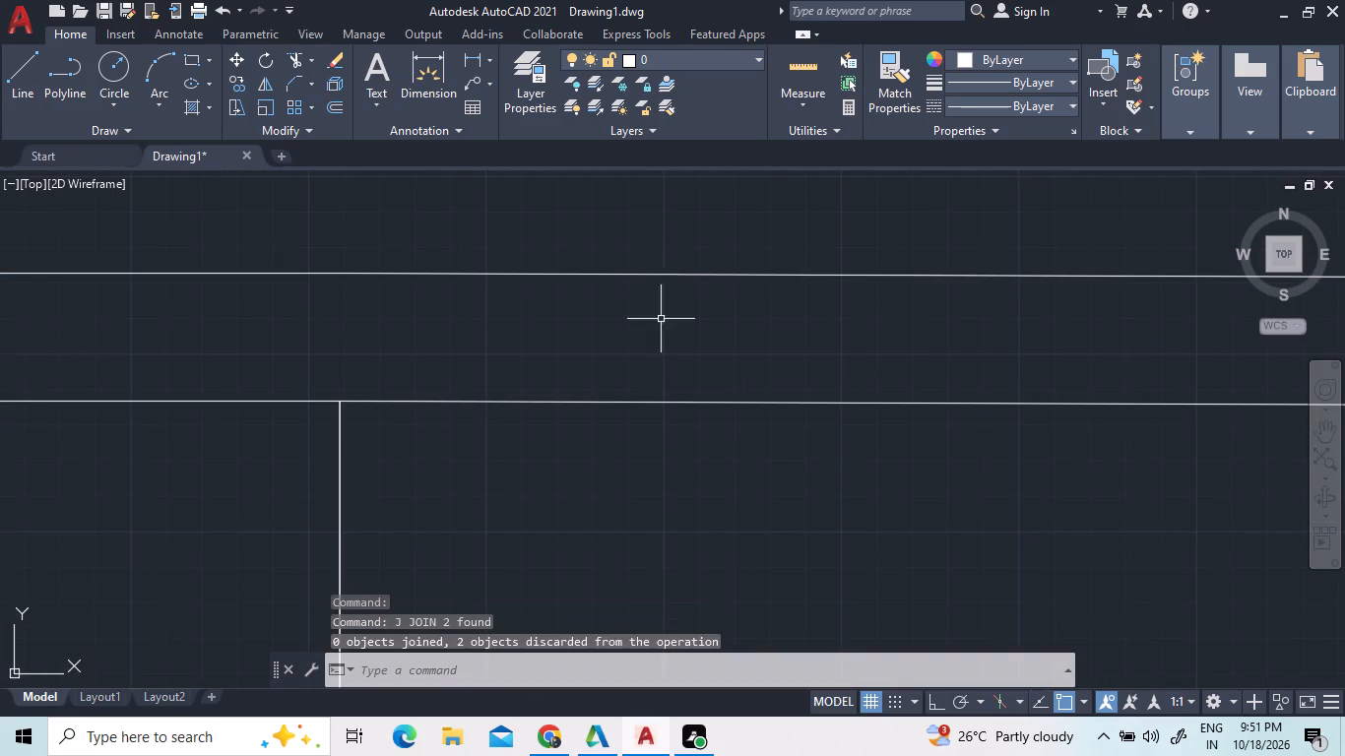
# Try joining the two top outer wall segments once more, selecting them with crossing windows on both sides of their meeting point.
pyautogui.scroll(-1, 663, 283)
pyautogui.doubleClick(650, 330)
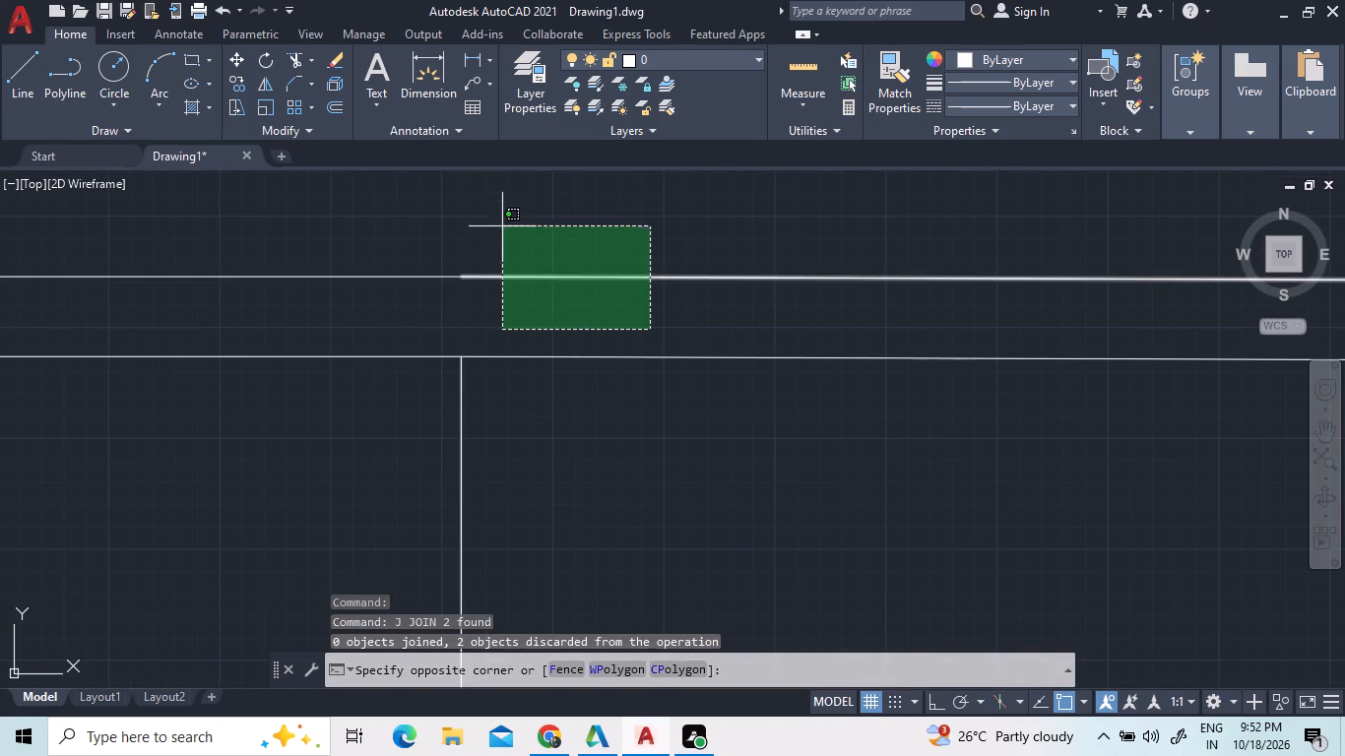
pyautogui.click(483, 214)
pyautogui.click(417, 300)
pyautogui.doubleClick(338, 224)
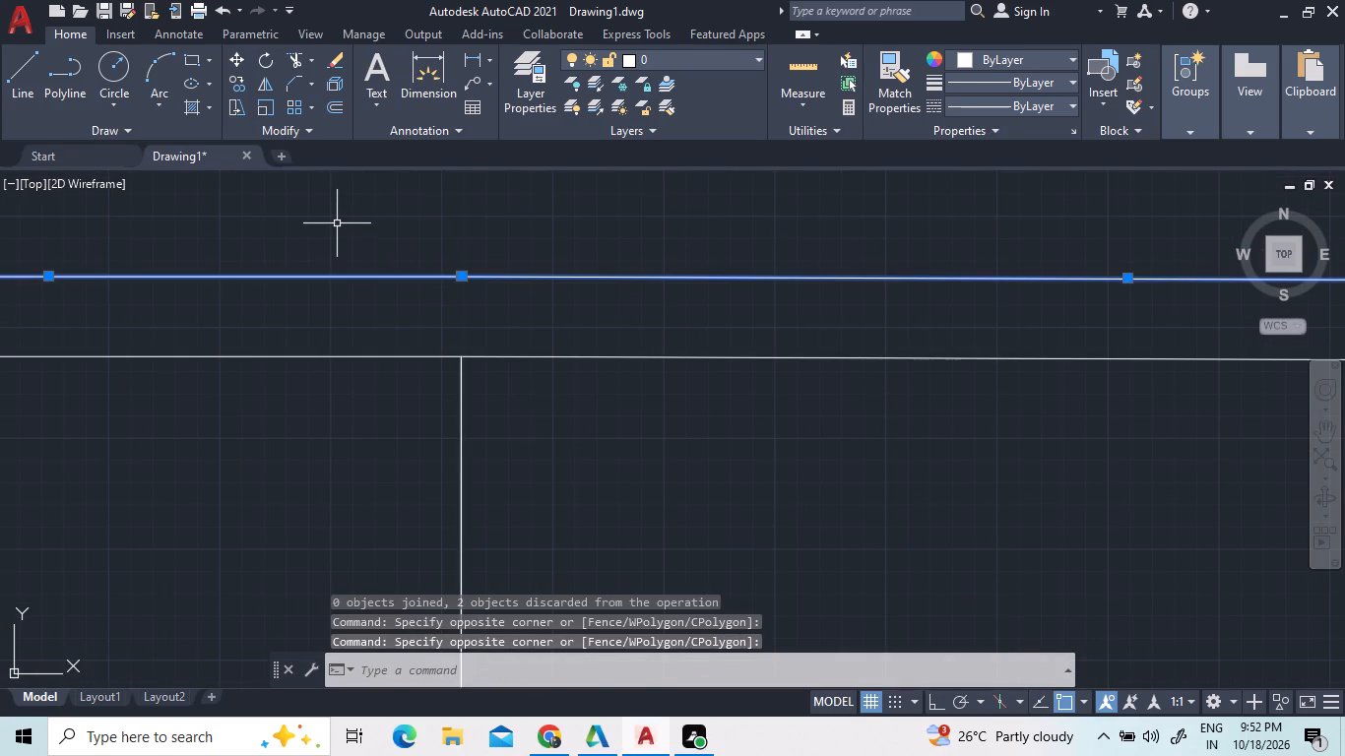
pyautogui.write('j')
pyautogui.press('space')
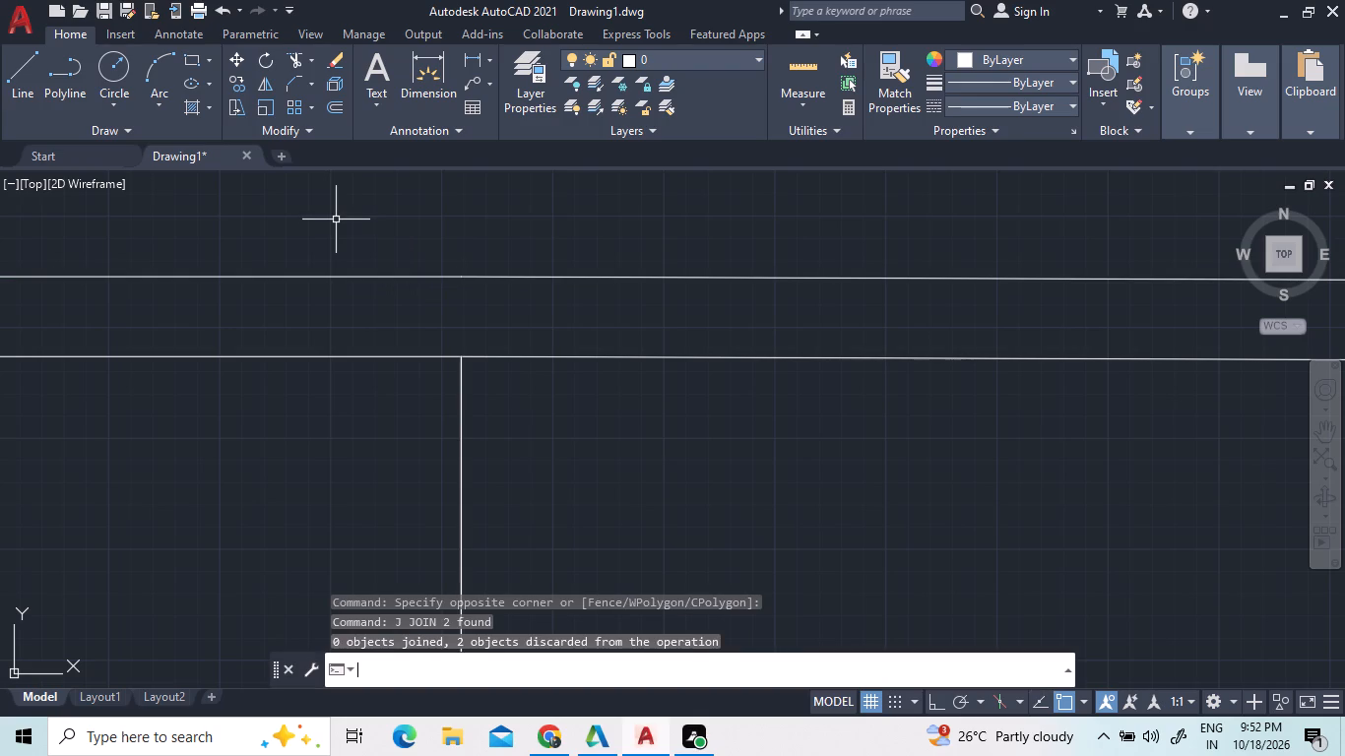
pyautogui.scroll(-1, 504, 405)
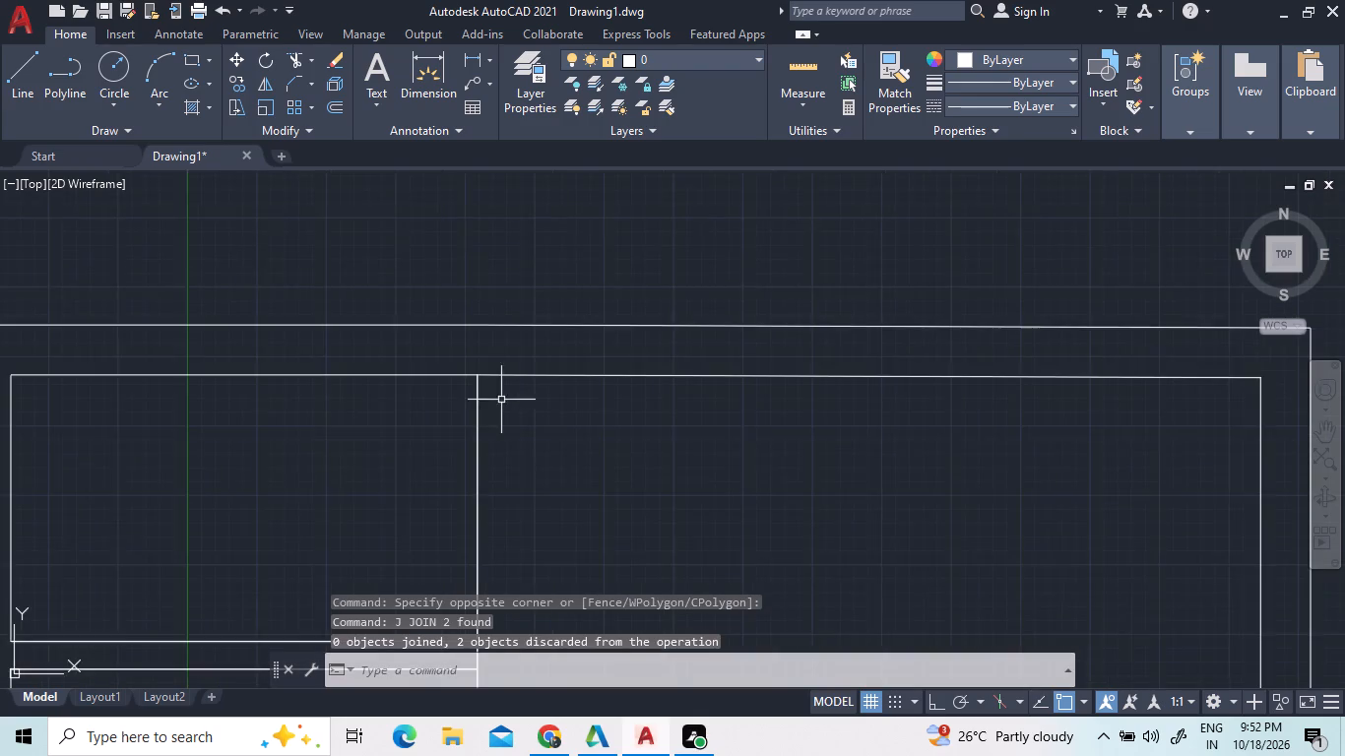
# Join the two segments of the bottom outer wall line into one line.
pyautogui.scroll(-3, 499, 386)
pyautogui.doubleClick(506, 563)
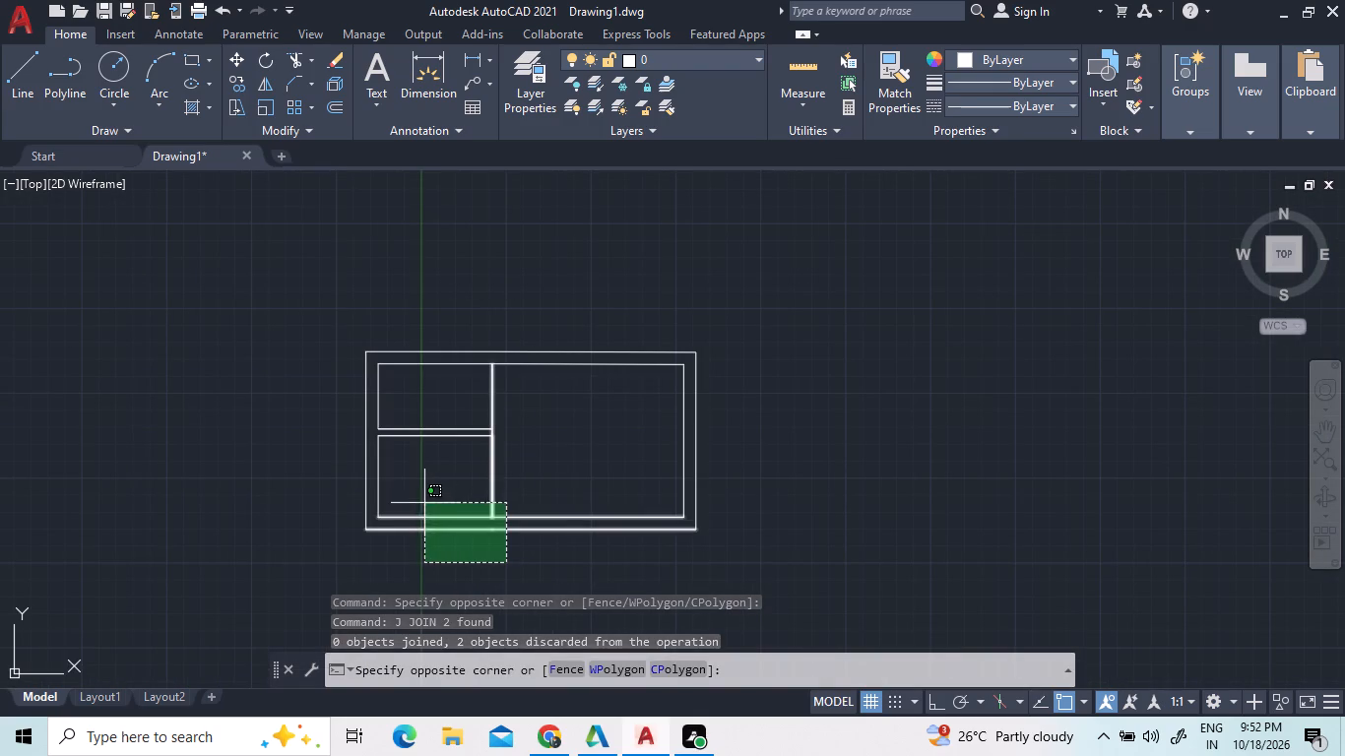
pyautogui.click(407, 528)
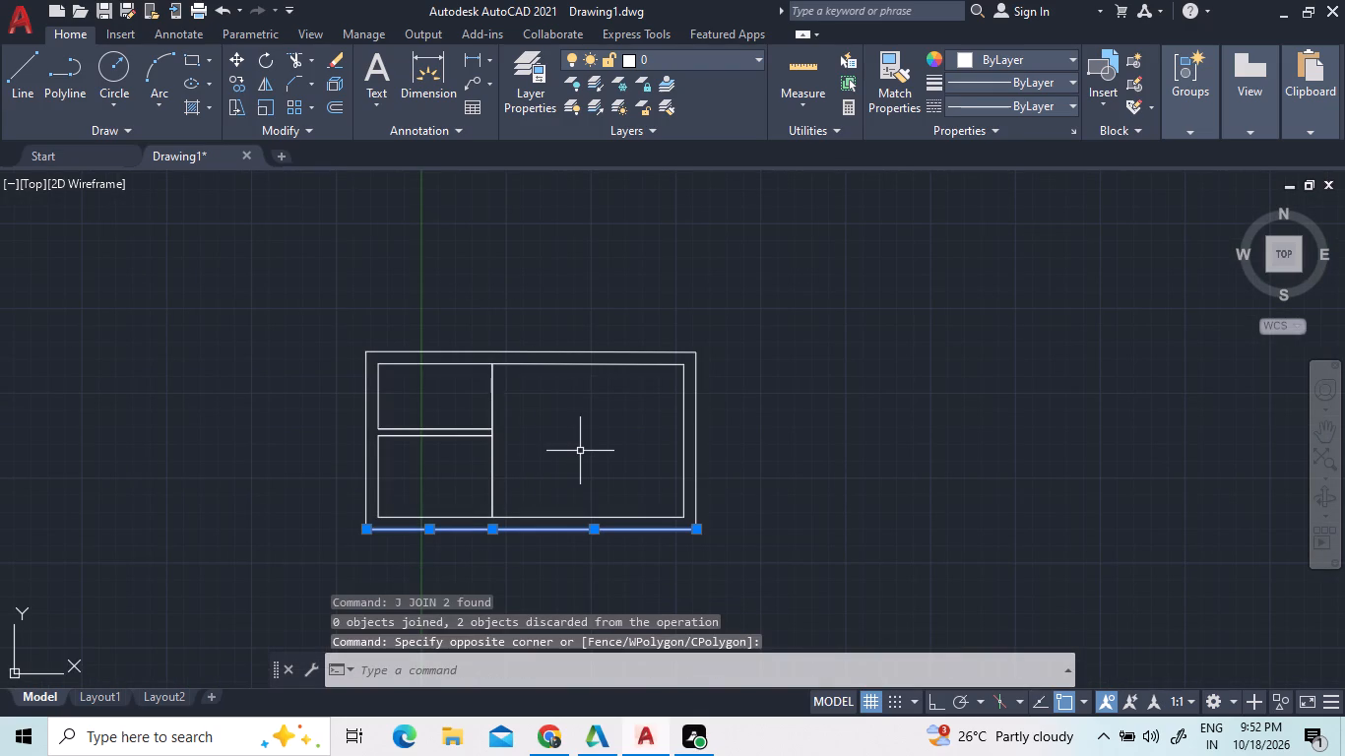
pyautogui.write('j')
pyautogui.press('space')
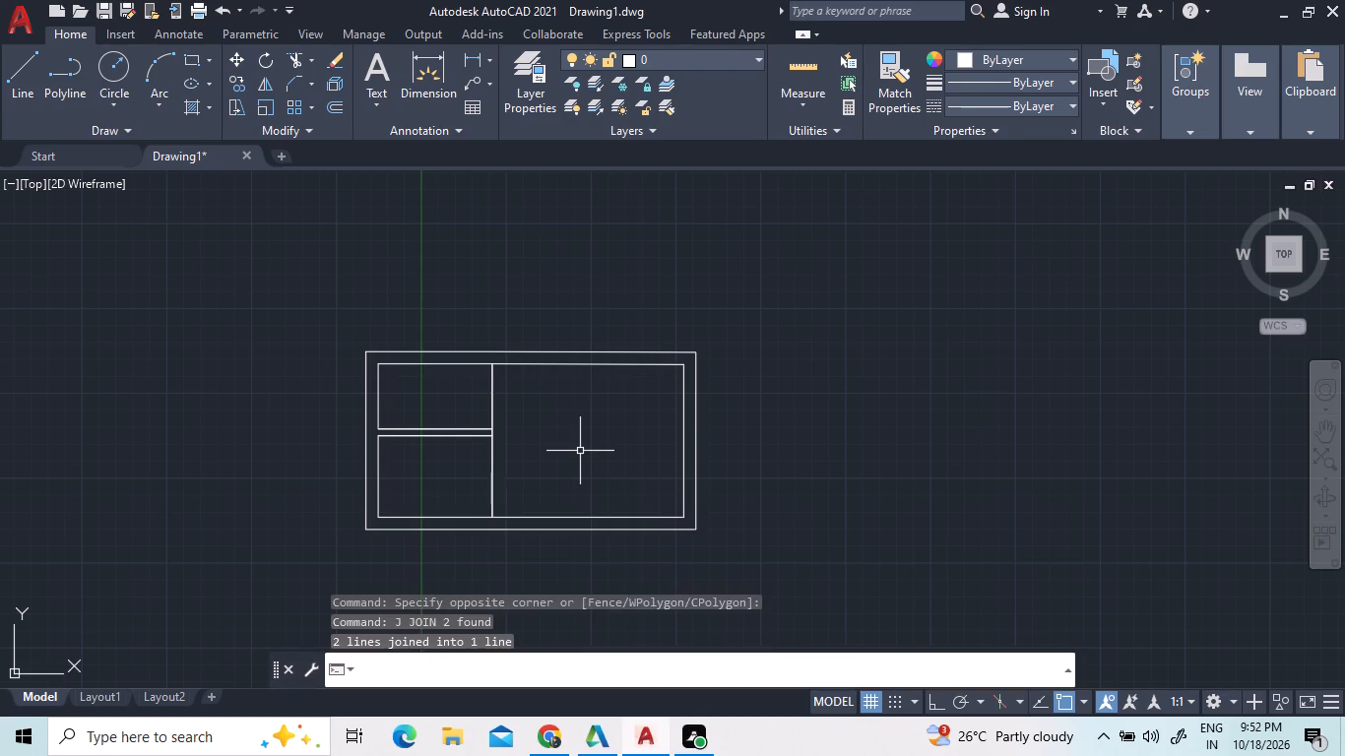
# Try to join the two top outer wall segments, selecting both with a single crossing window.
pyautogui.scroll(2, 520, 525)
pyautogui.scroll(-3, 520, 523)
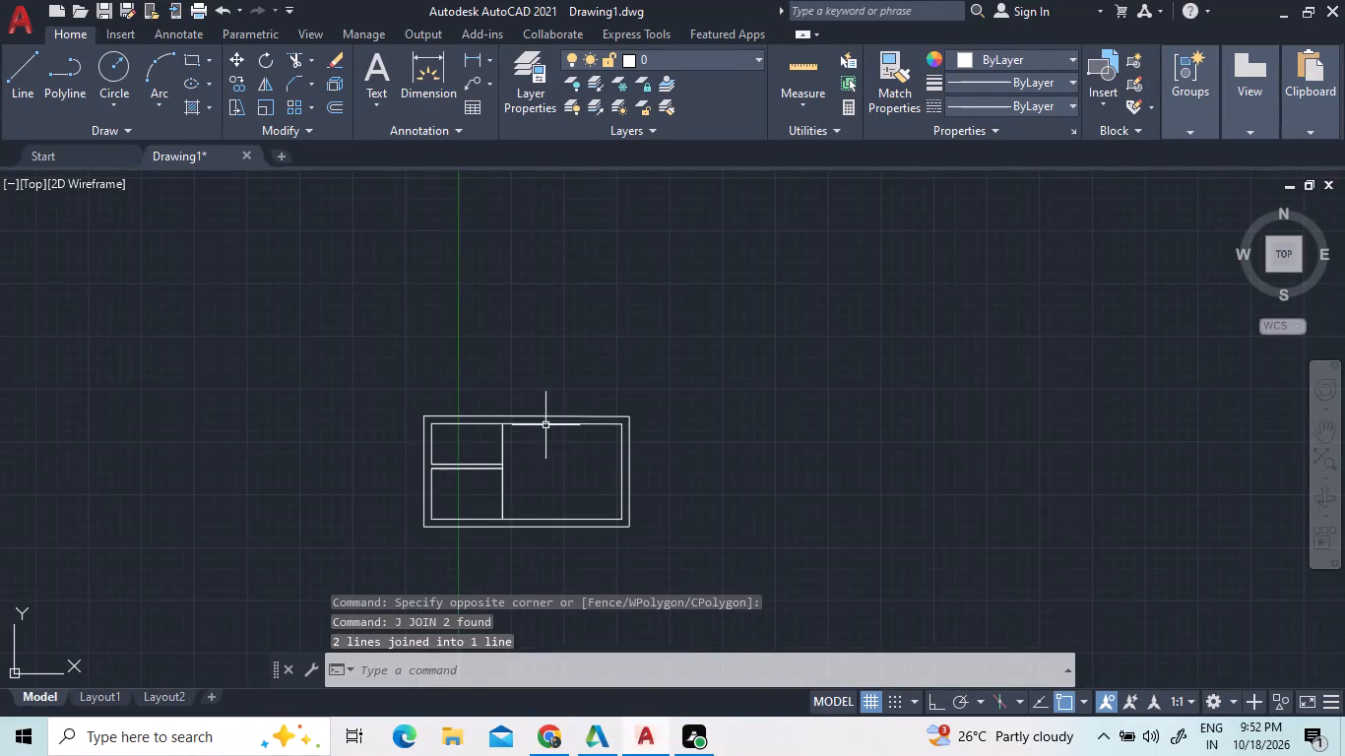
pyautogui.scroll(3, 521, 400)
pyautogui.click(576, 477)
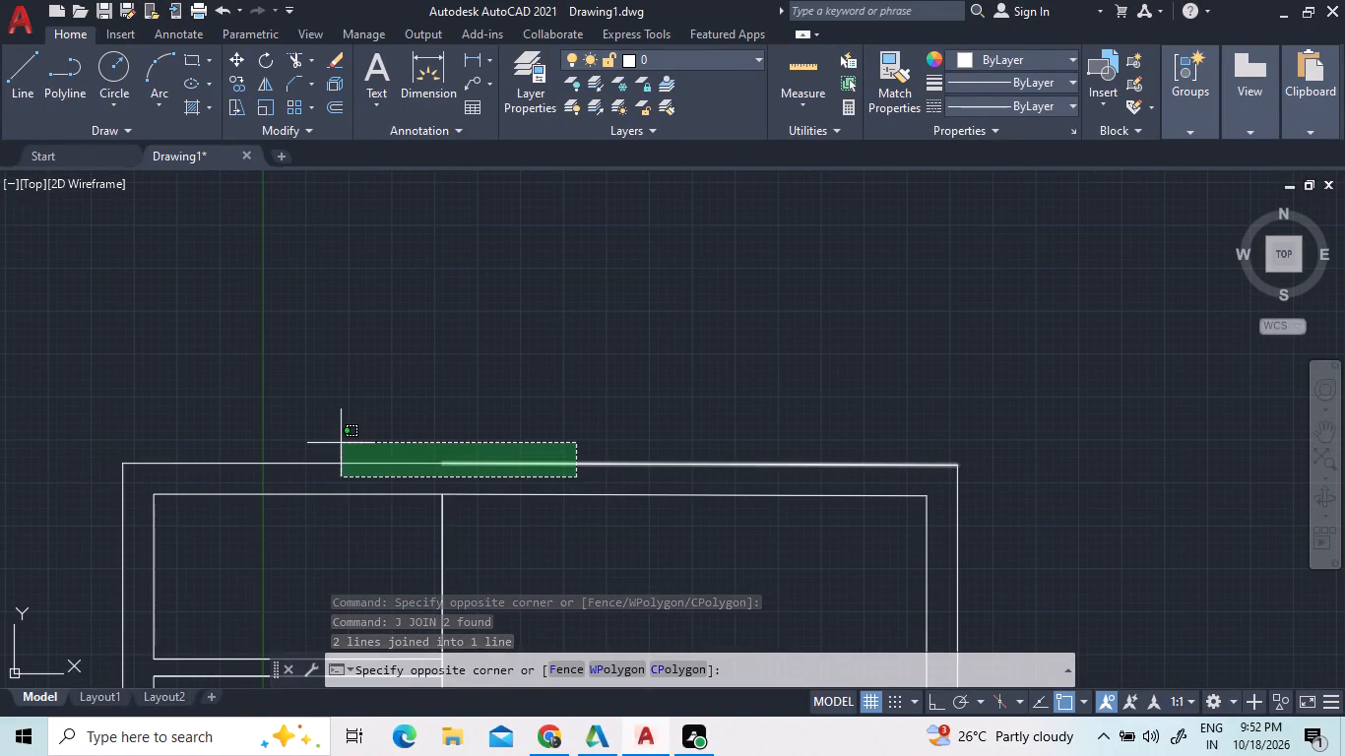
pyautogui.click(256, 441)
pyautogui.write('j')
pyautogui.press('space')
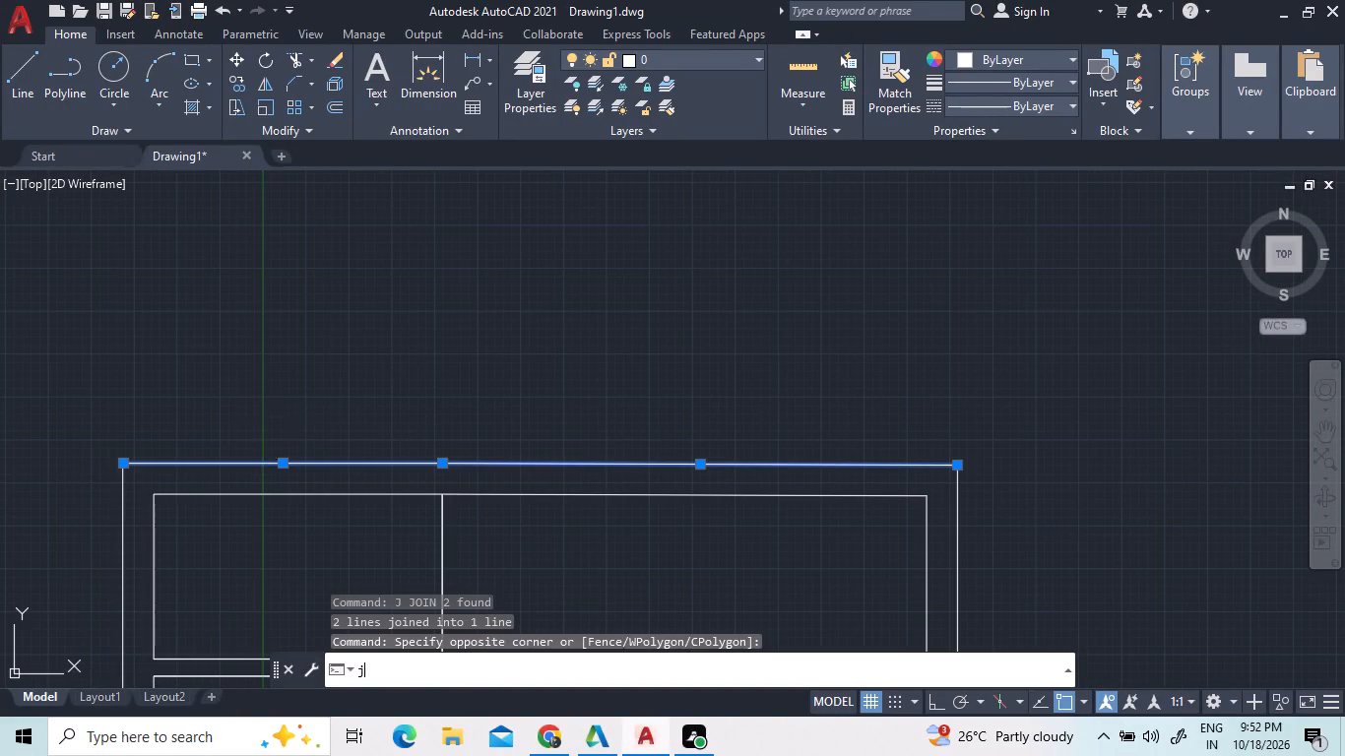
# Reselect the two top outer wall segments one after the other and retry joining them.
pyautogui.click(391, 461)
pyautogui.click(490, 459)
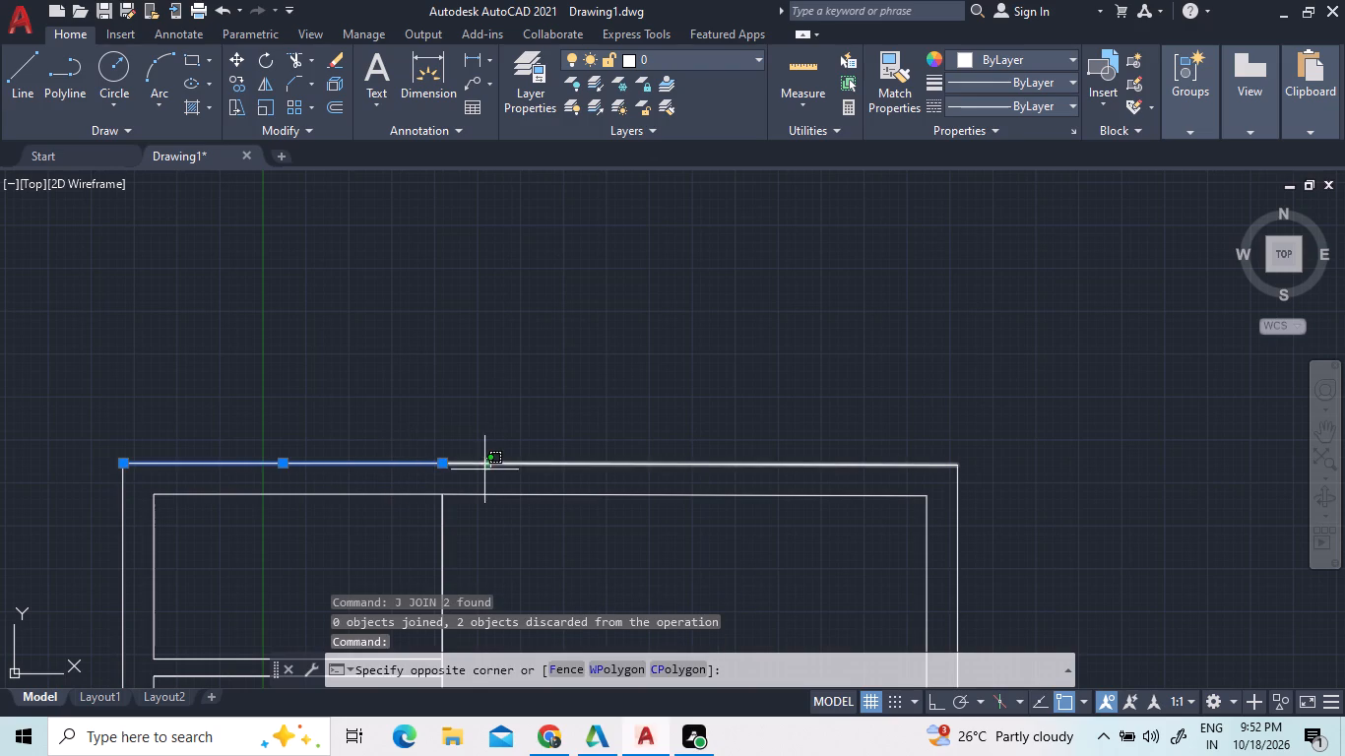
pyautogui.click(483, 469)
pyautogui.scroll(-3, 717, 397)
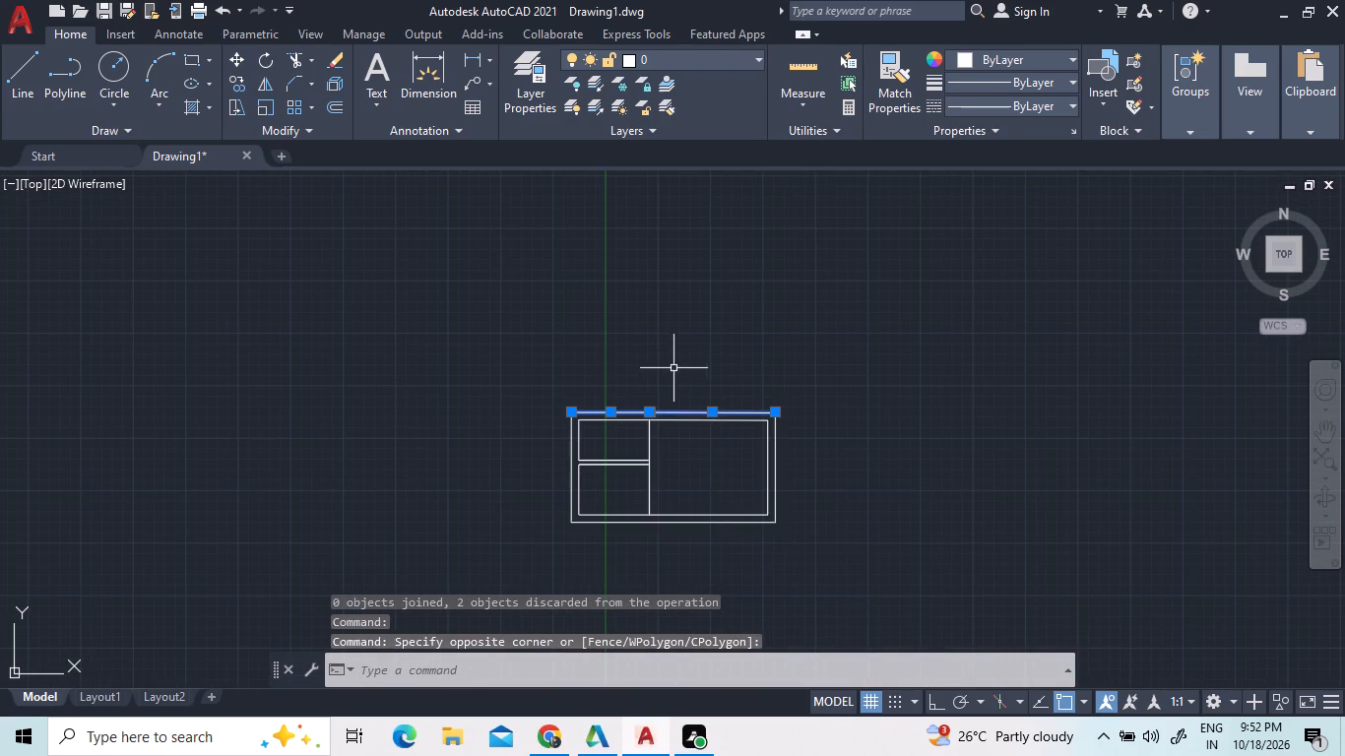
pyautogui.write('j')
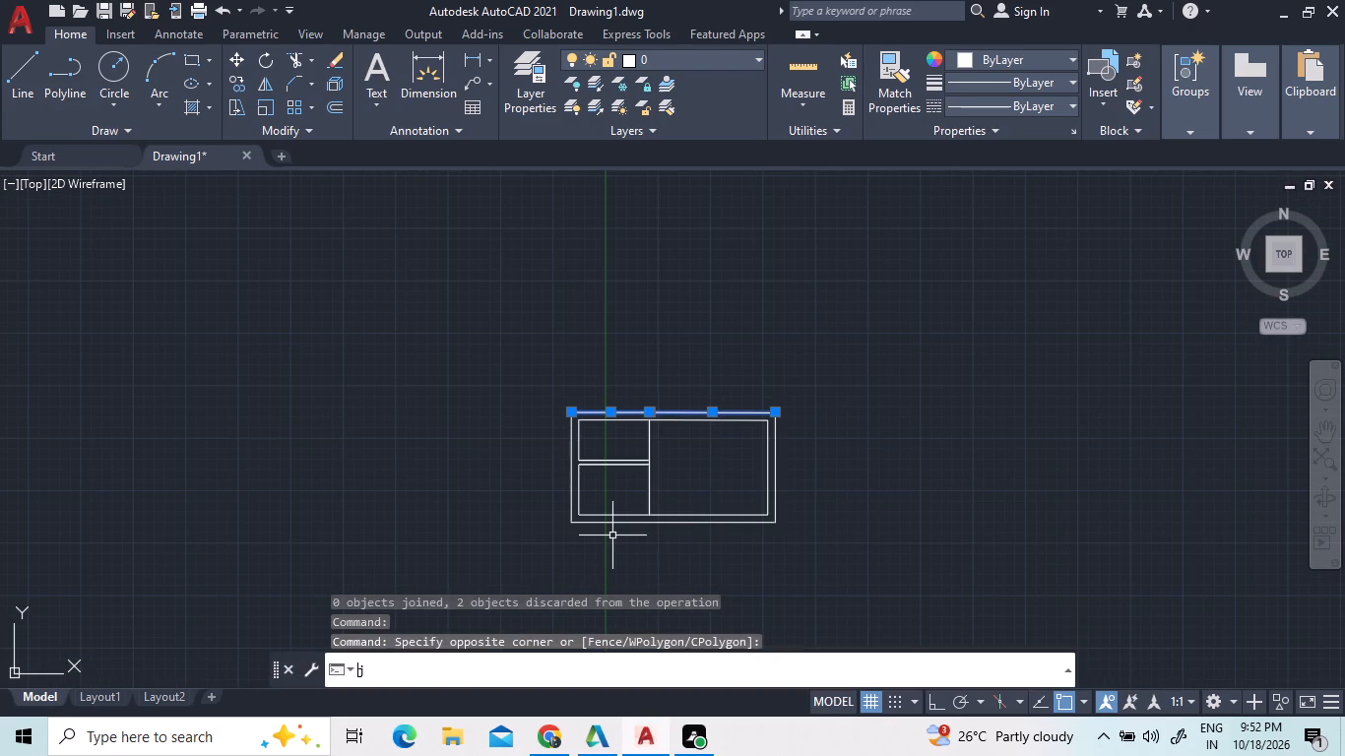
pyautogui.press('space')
# Select the right outer wall line to check that it is one continuous object, and clear the selection.
pyautogui.scroll(2, 769, 474)
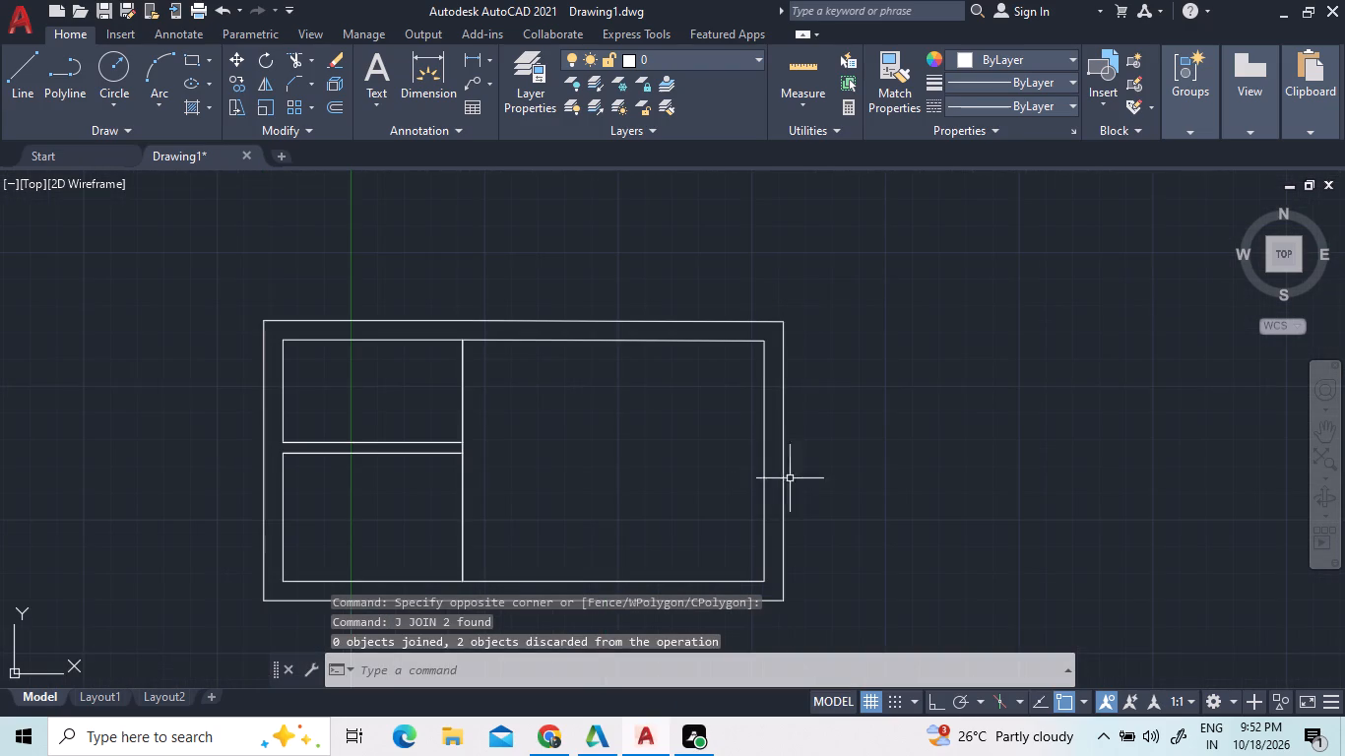
pyautogui.click(806, 498)
pyautogui.click(772, 446)
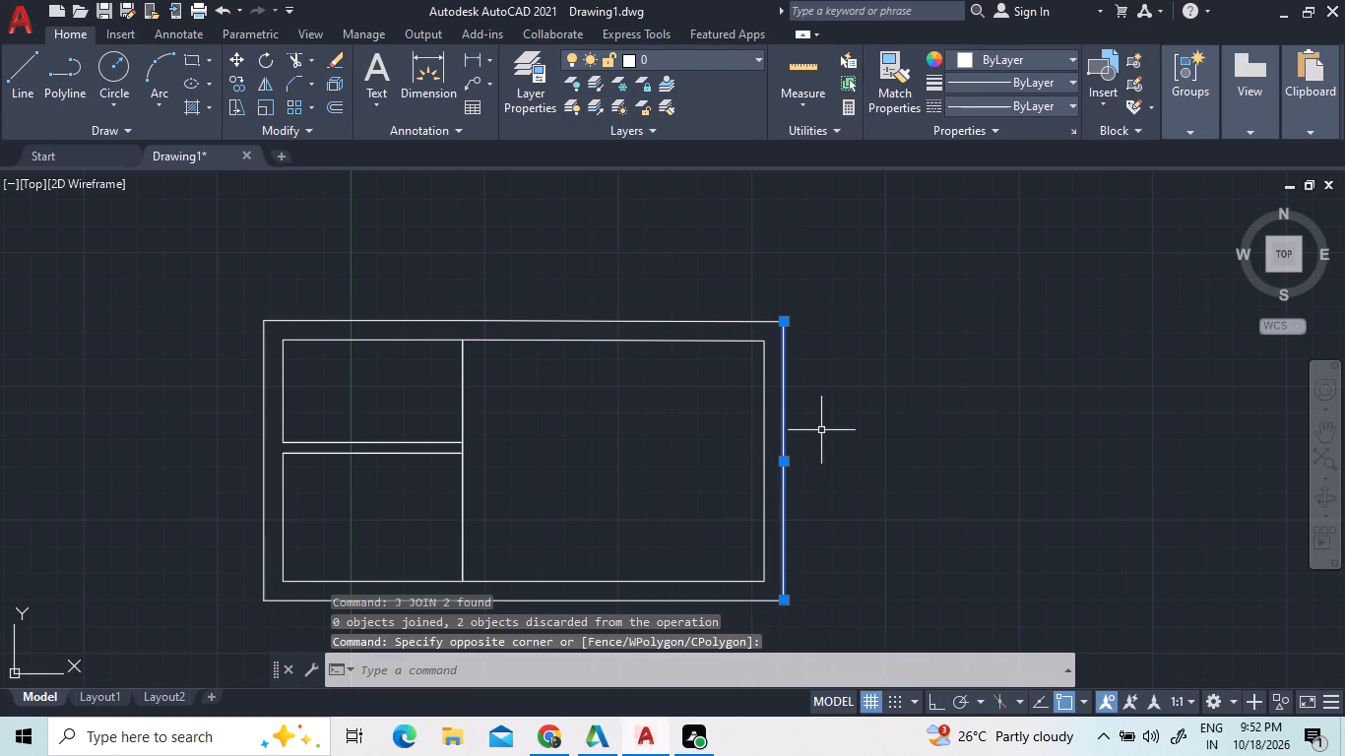
pyautogui.press('Escape')
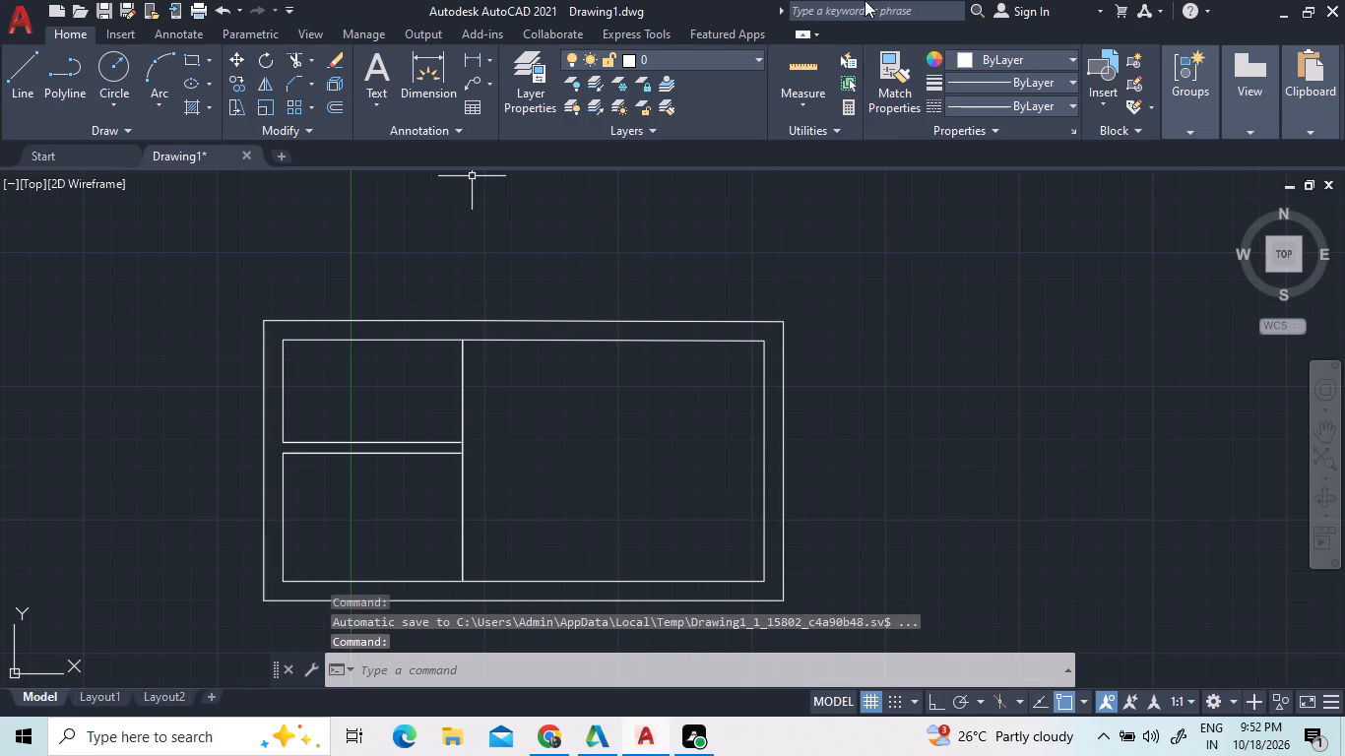
# Draw a rectangle 9" long and 3' wide in the empty space left of the floor plan.
pyautogui.click(200, 57)
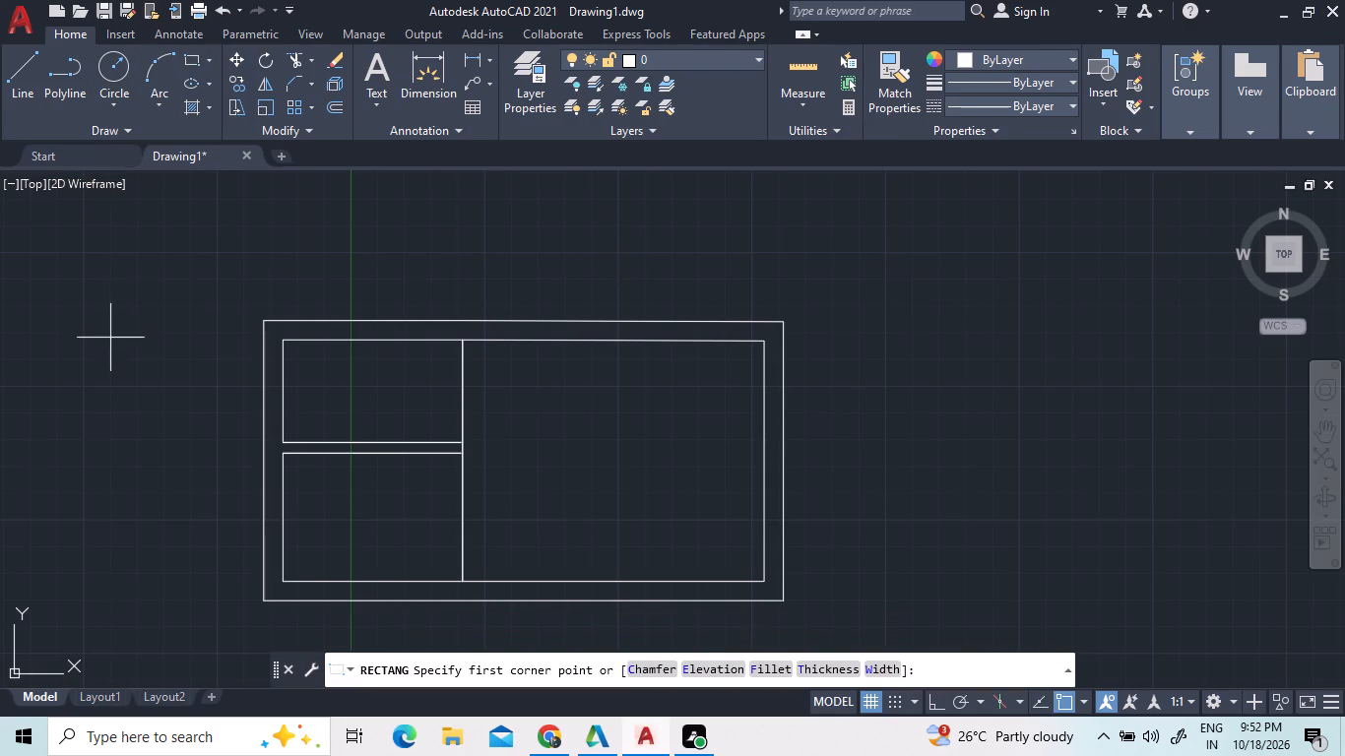
pyautogui.click(124, 326)
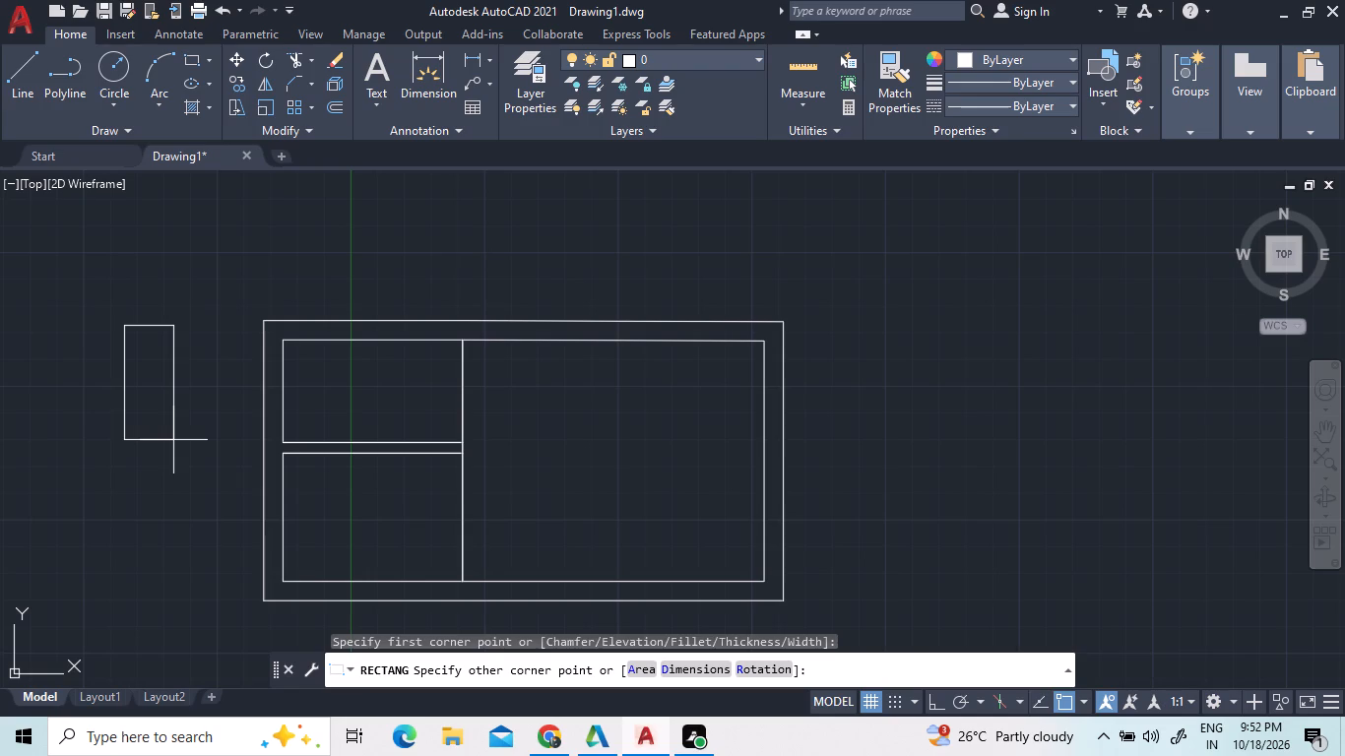
pyautogui.press('d')
pyautogui.press('Return')
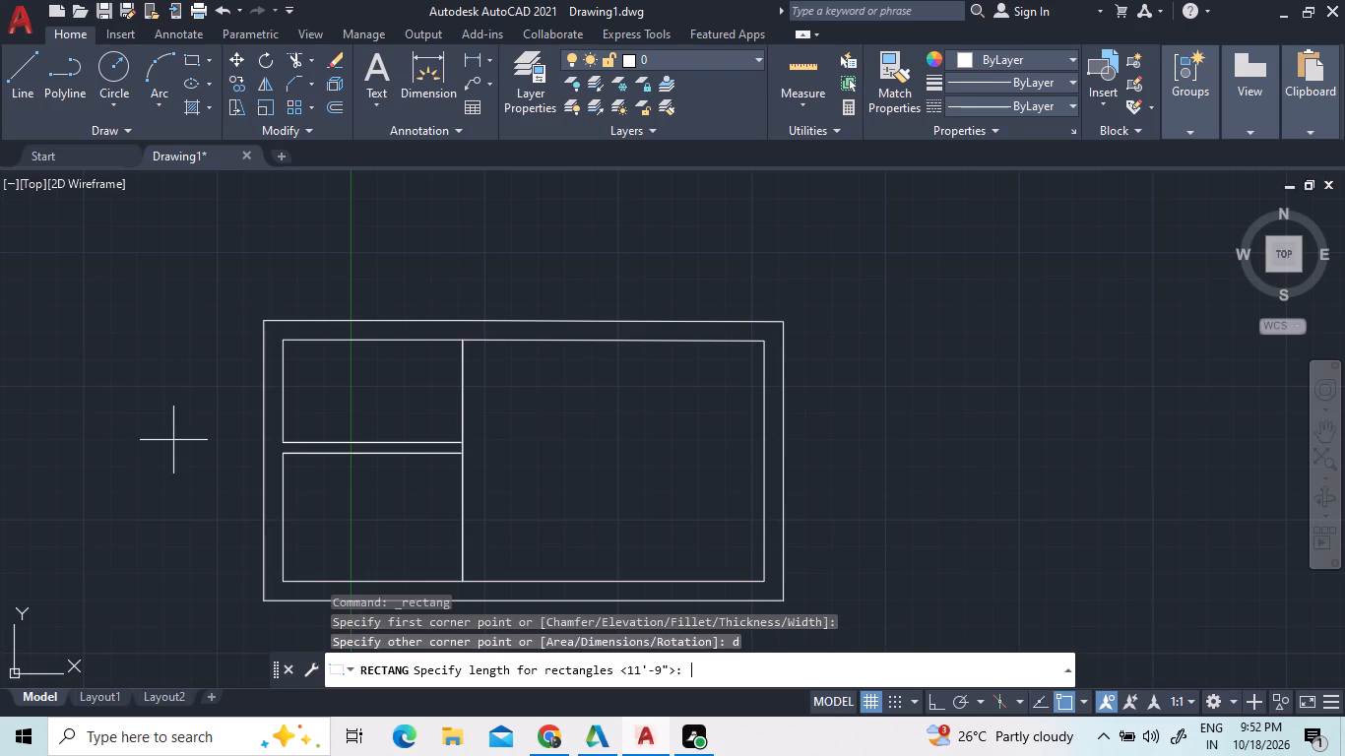
pyautogui.write('9"')
pyautogui.press('Return')
pyautogui.write("3'")
pyautogui.press('Return')
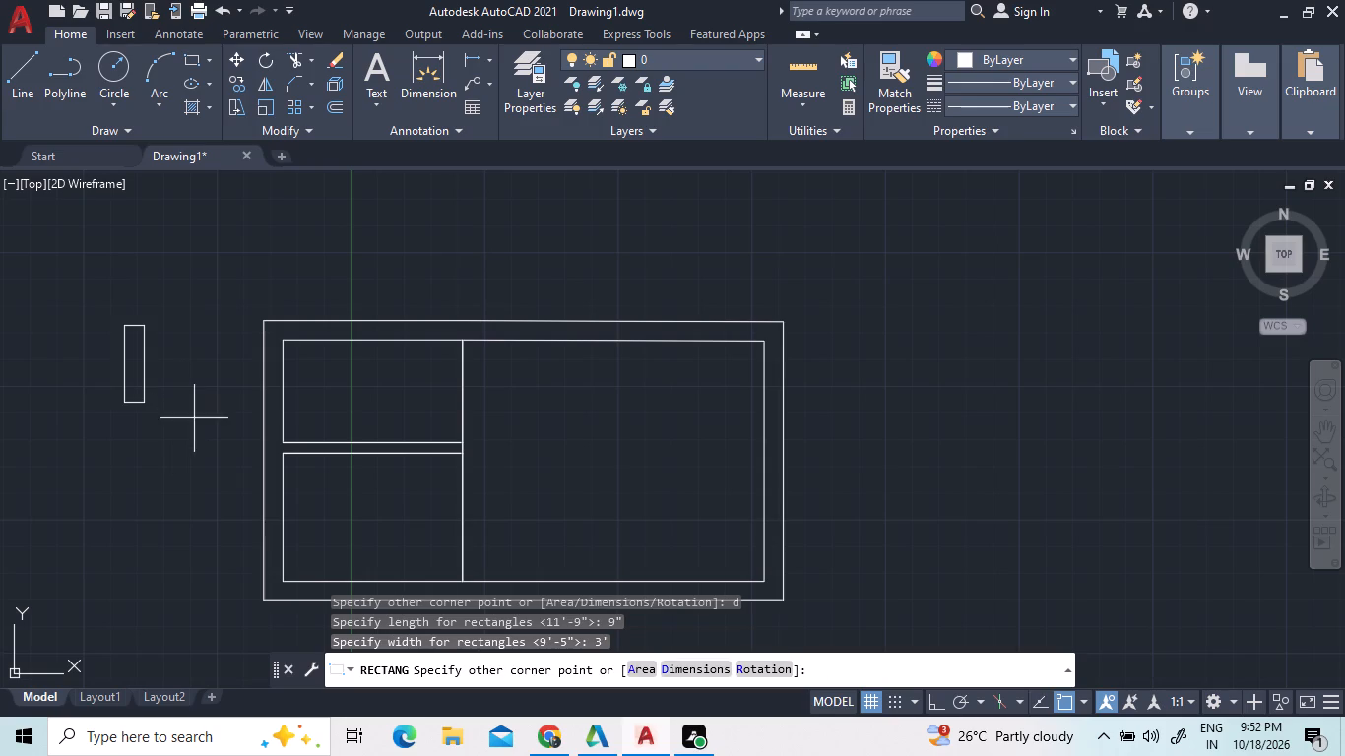
pyautogui.click(189, 394)
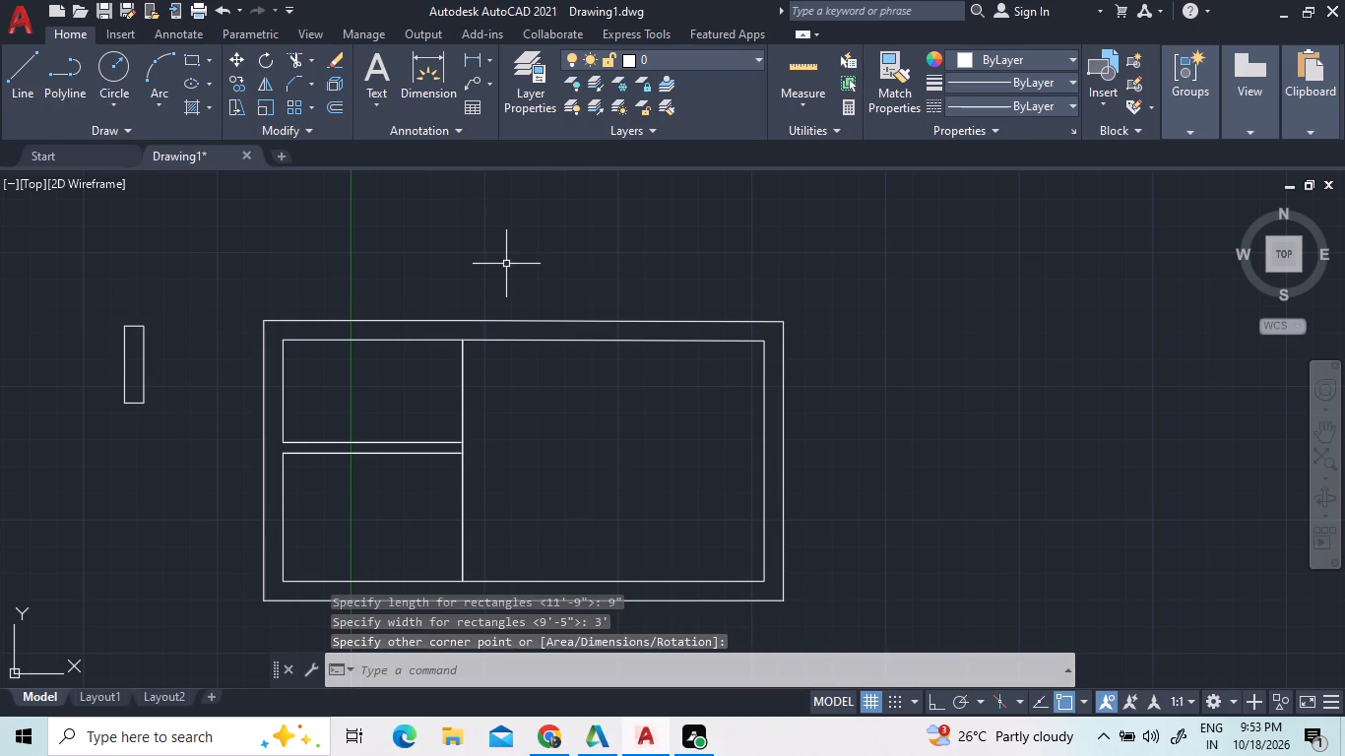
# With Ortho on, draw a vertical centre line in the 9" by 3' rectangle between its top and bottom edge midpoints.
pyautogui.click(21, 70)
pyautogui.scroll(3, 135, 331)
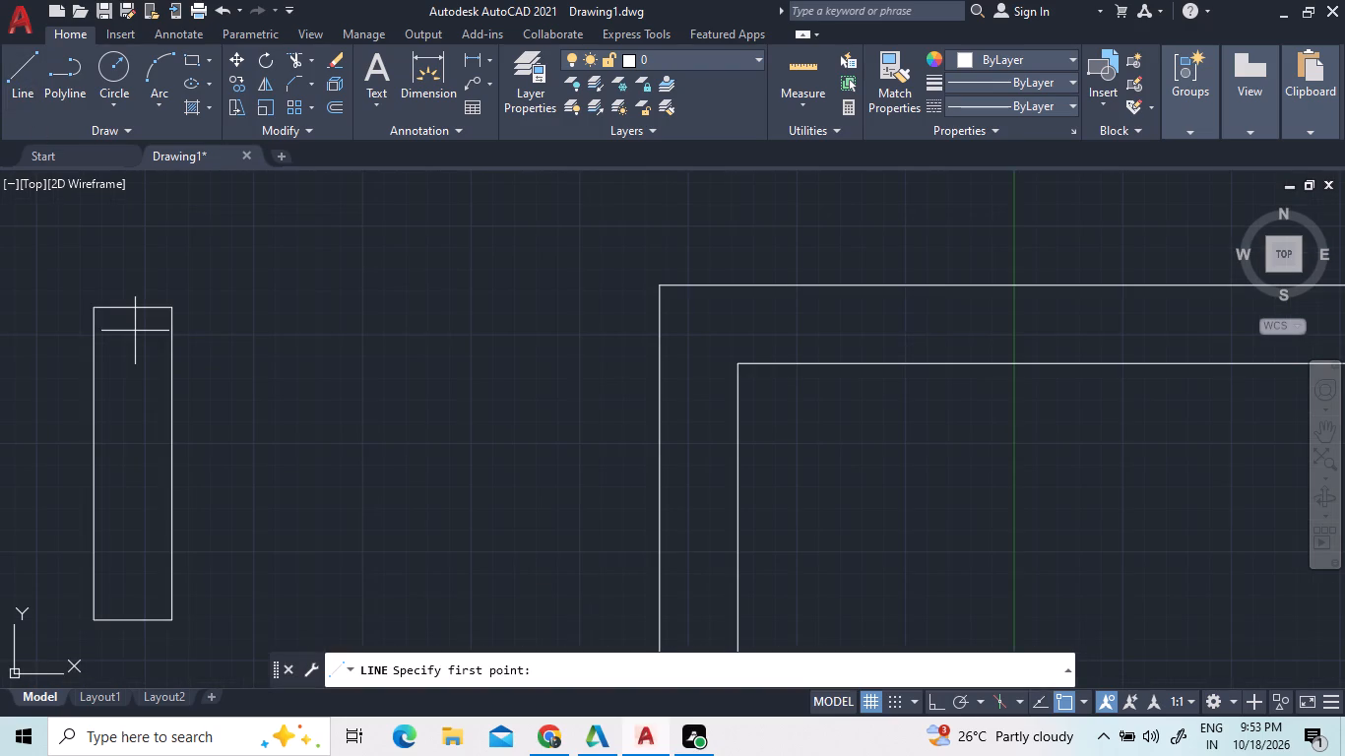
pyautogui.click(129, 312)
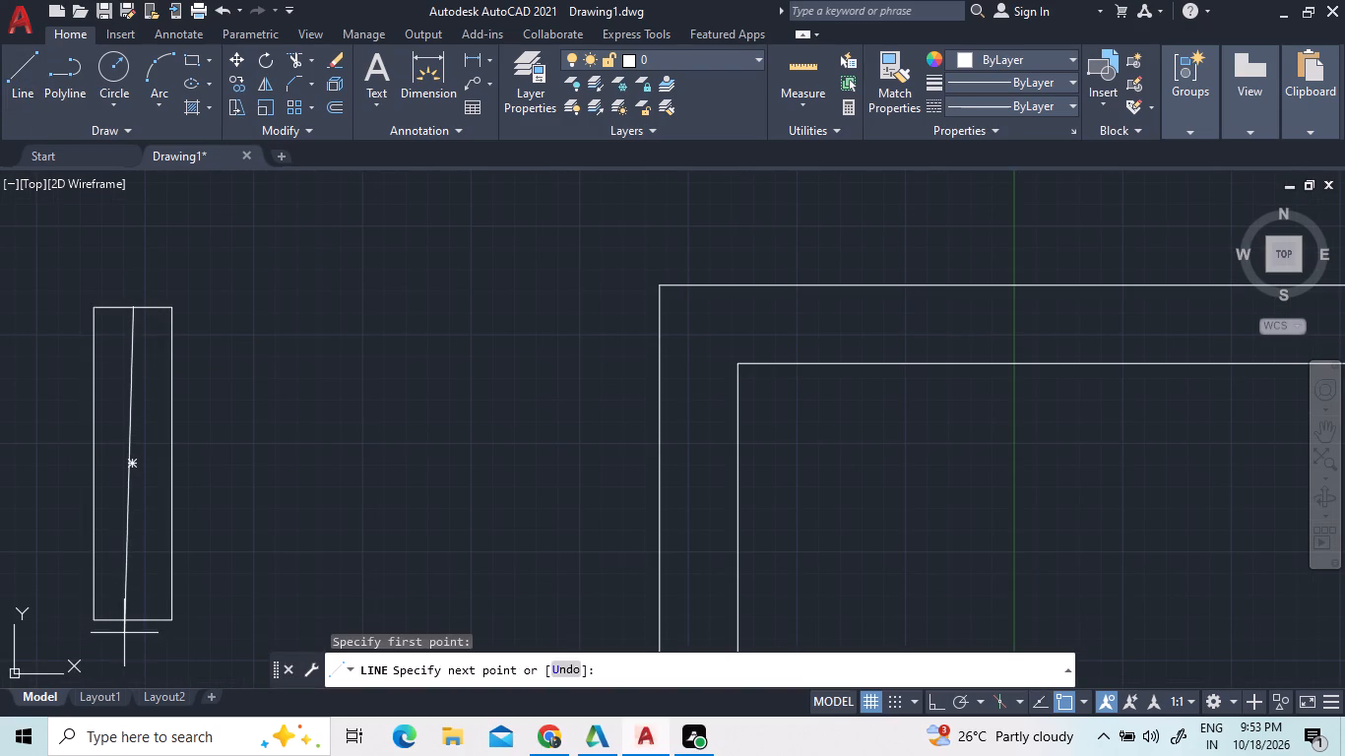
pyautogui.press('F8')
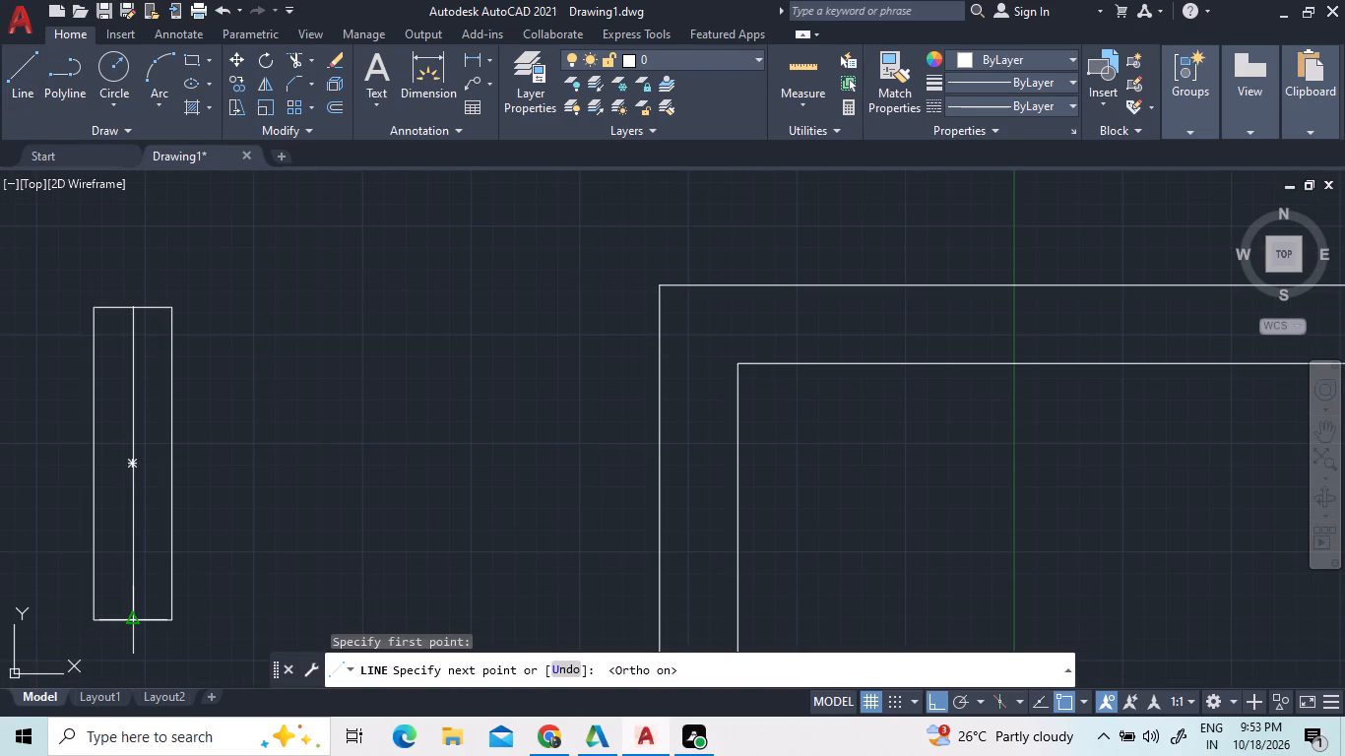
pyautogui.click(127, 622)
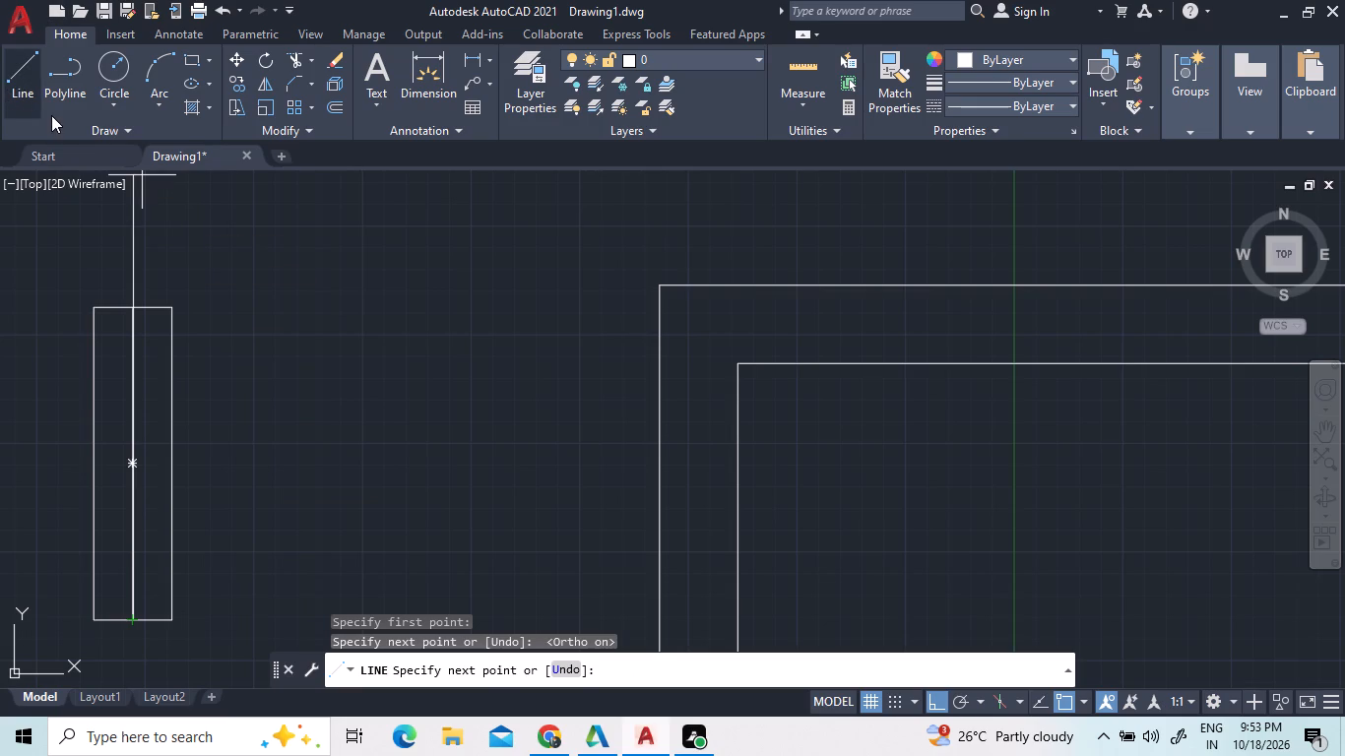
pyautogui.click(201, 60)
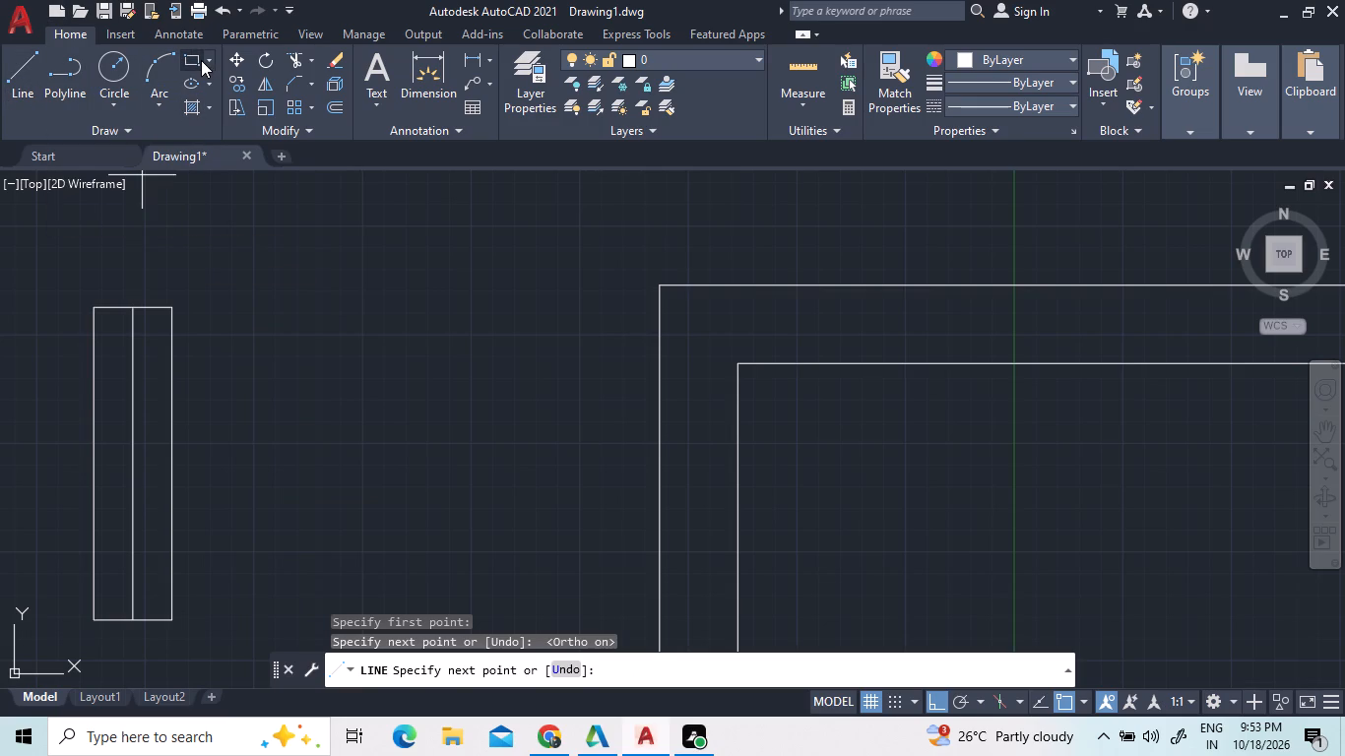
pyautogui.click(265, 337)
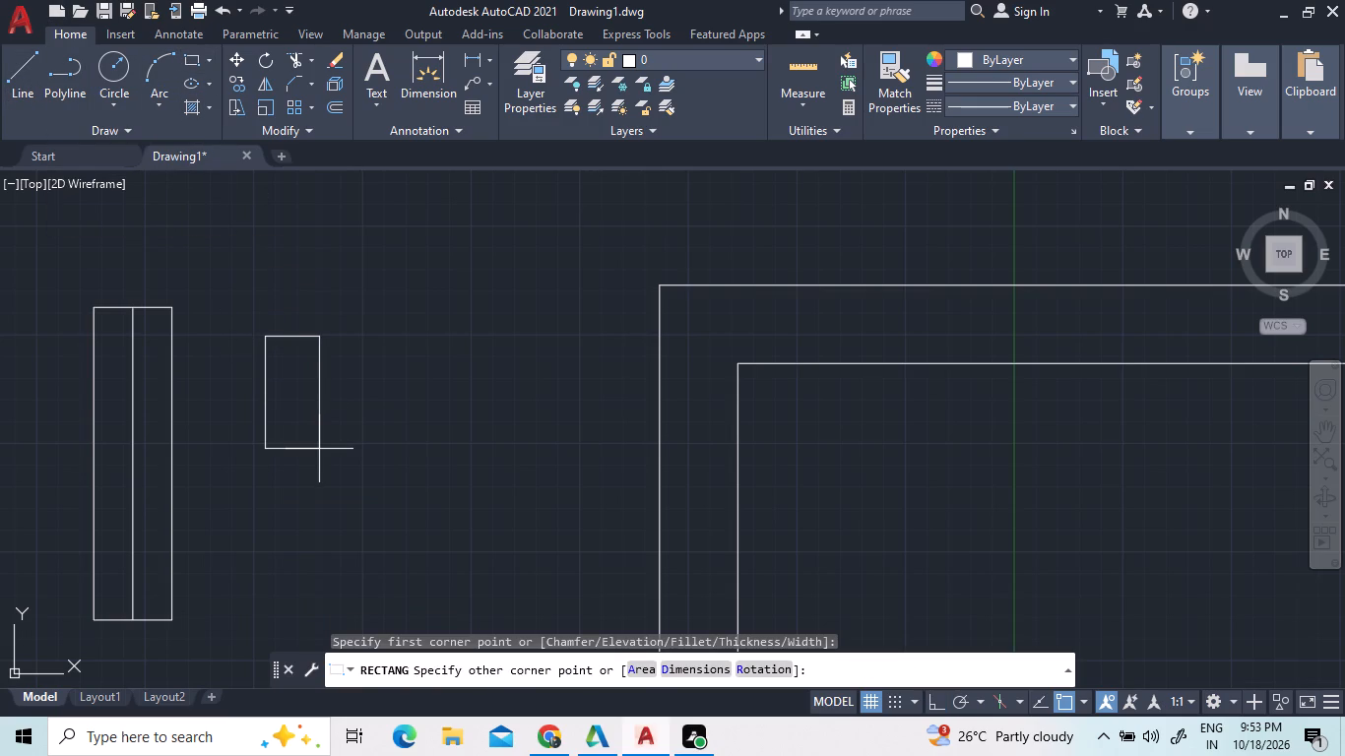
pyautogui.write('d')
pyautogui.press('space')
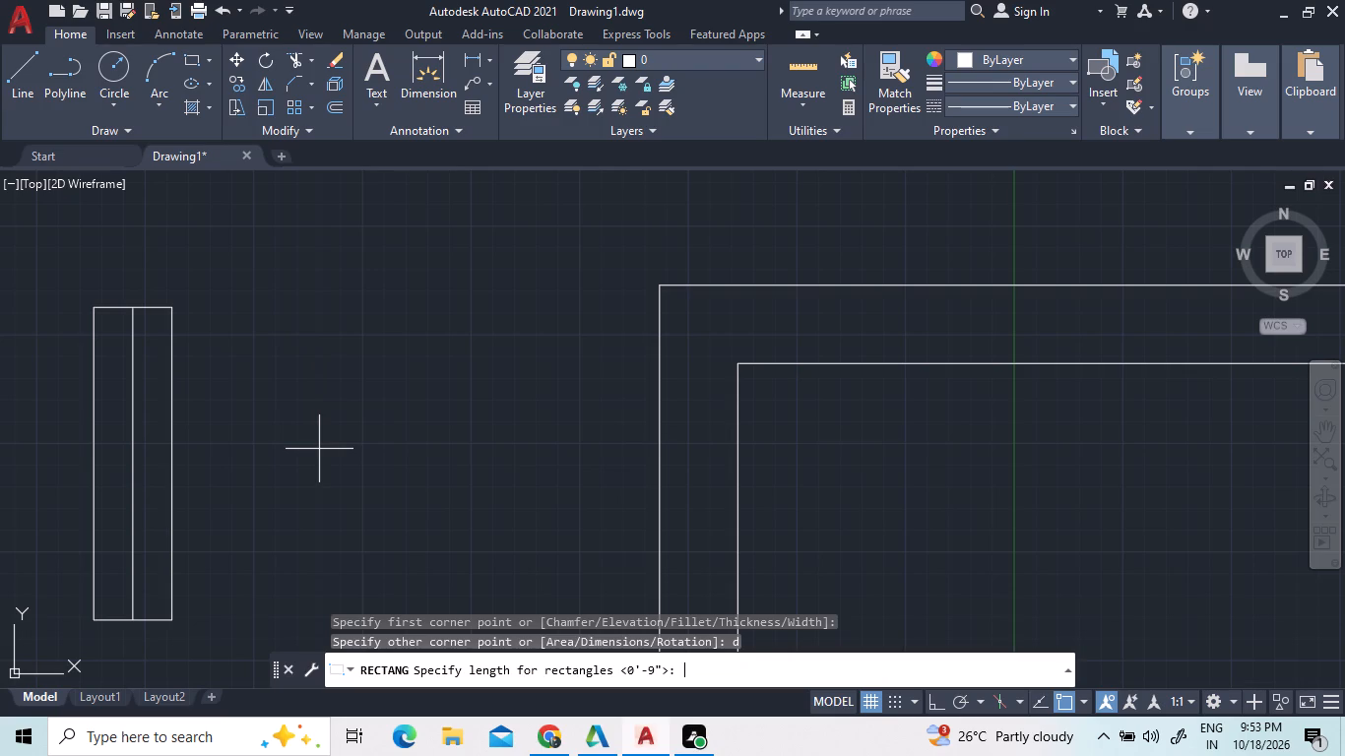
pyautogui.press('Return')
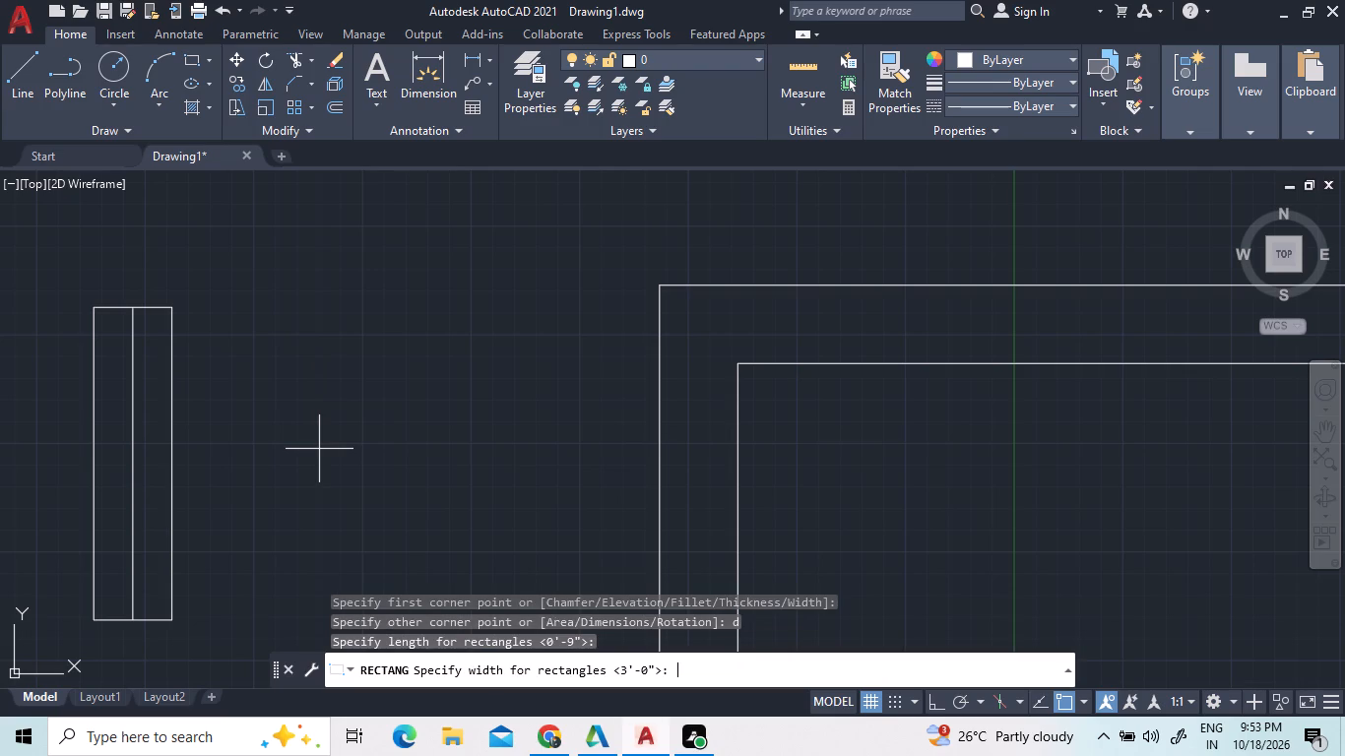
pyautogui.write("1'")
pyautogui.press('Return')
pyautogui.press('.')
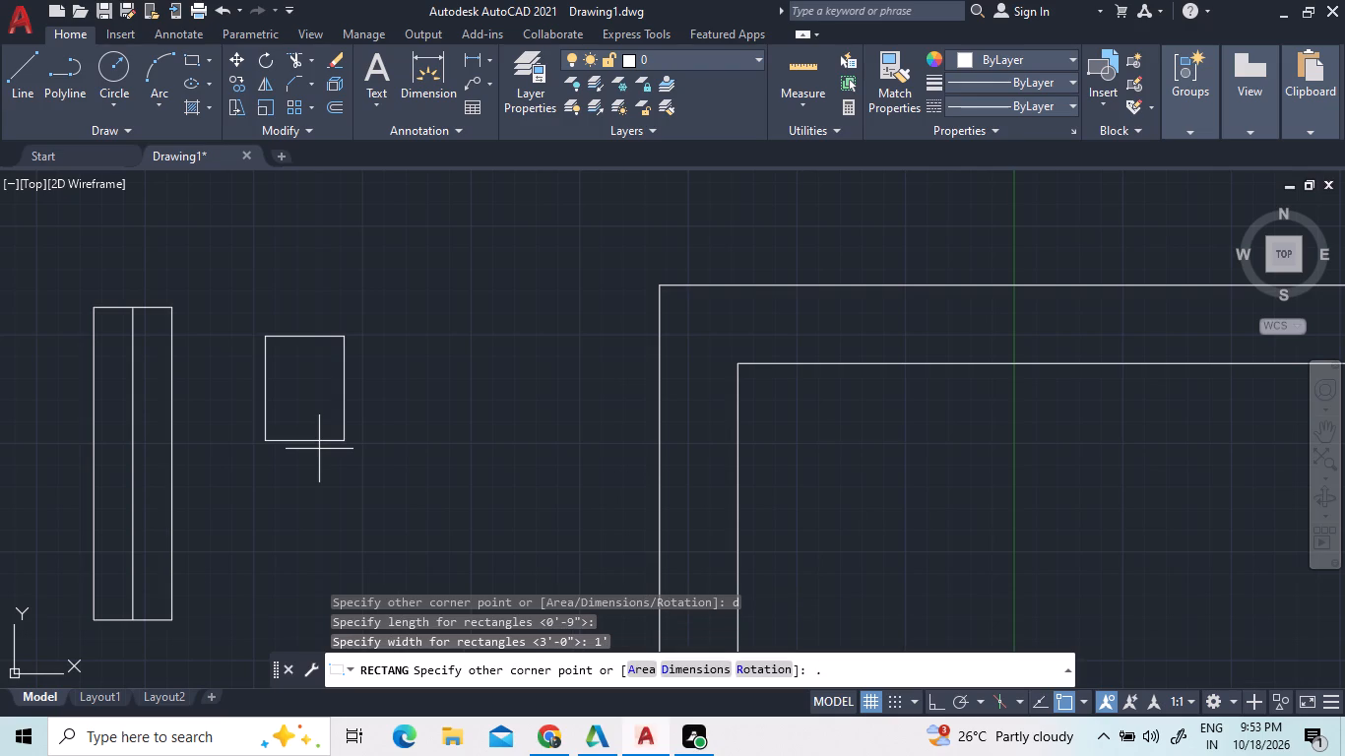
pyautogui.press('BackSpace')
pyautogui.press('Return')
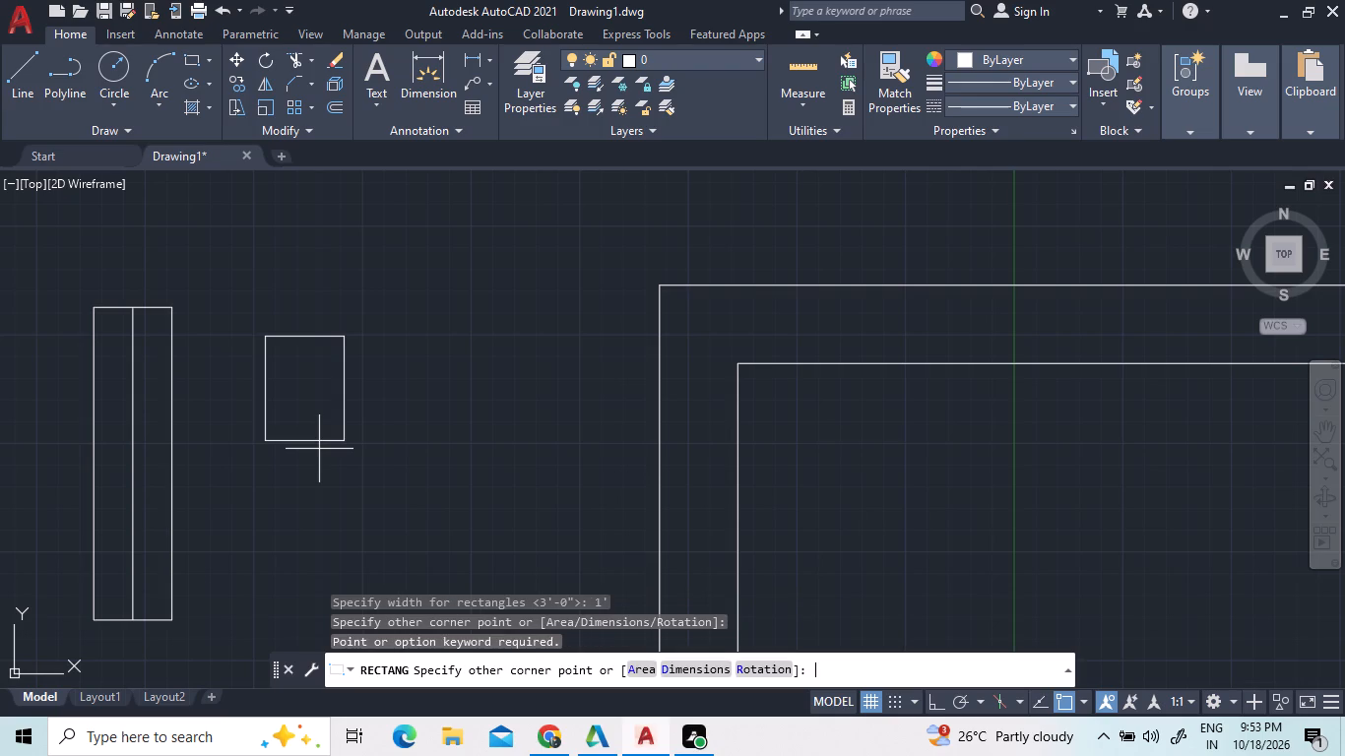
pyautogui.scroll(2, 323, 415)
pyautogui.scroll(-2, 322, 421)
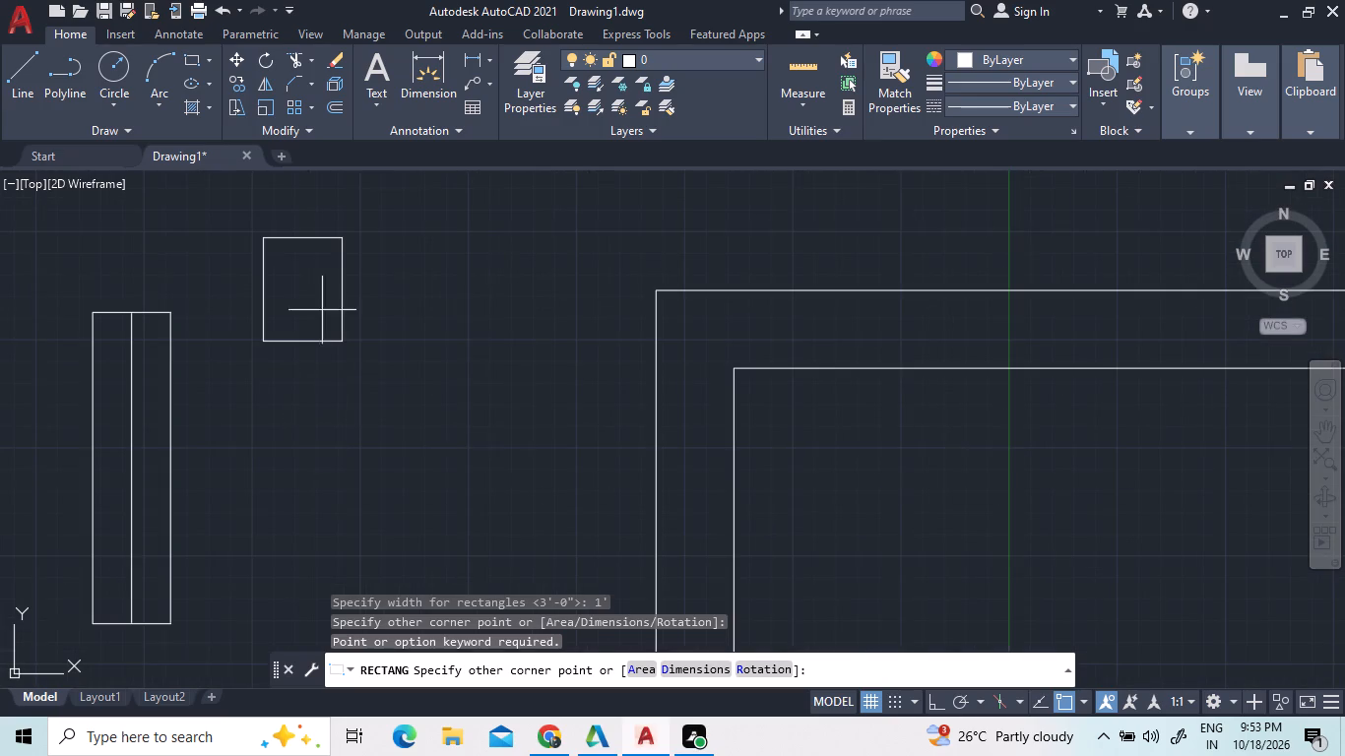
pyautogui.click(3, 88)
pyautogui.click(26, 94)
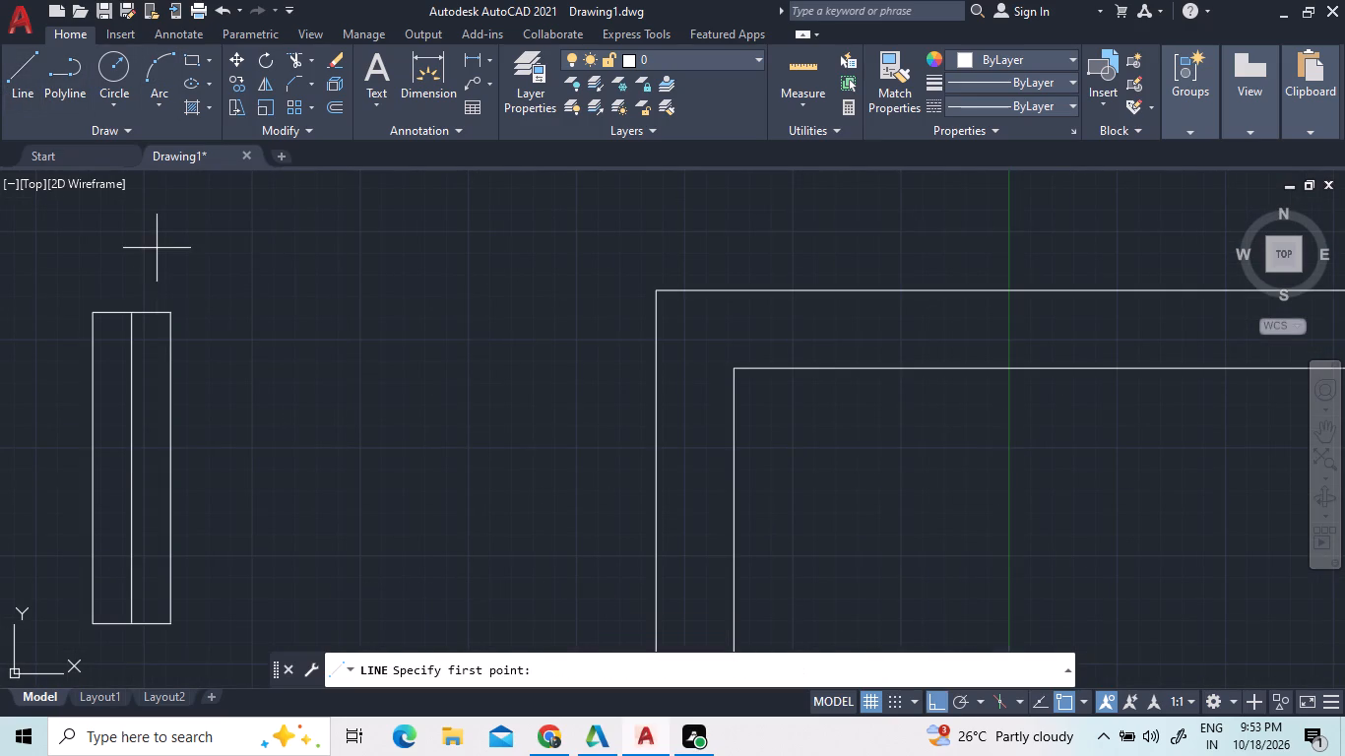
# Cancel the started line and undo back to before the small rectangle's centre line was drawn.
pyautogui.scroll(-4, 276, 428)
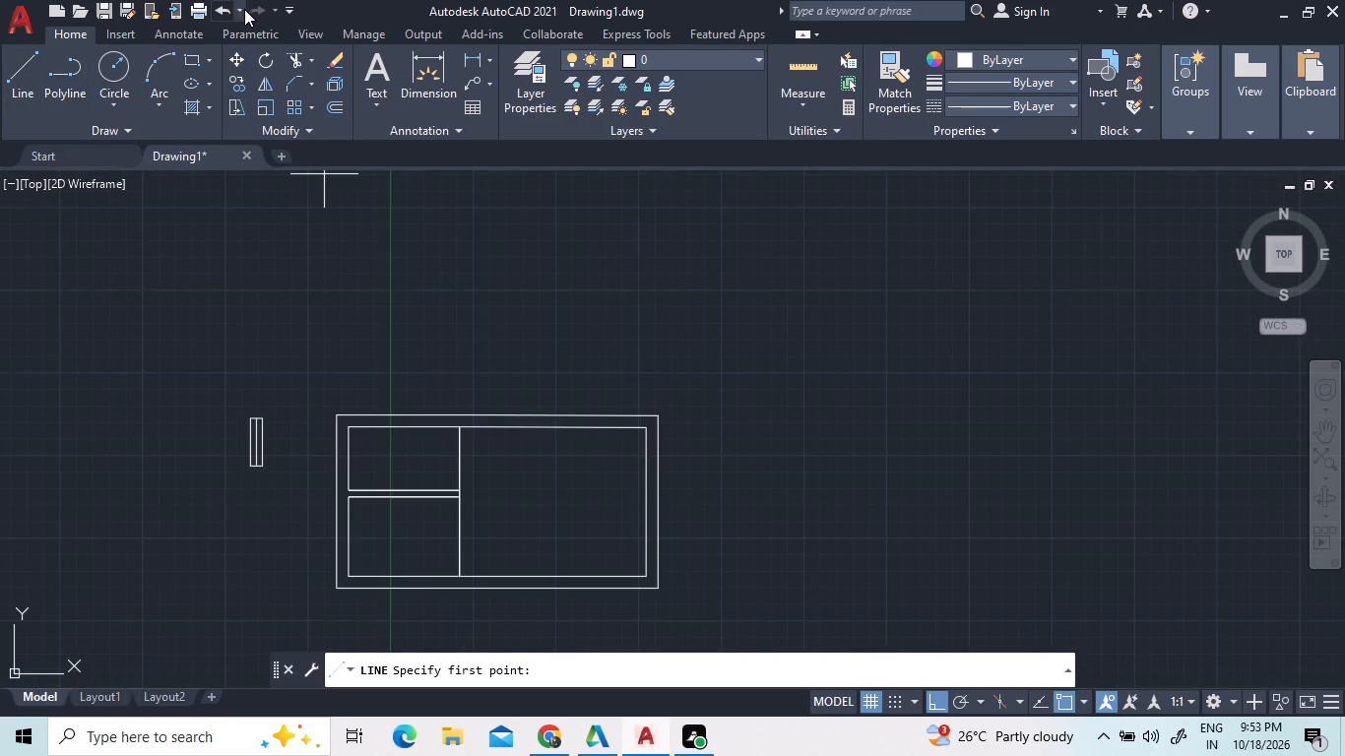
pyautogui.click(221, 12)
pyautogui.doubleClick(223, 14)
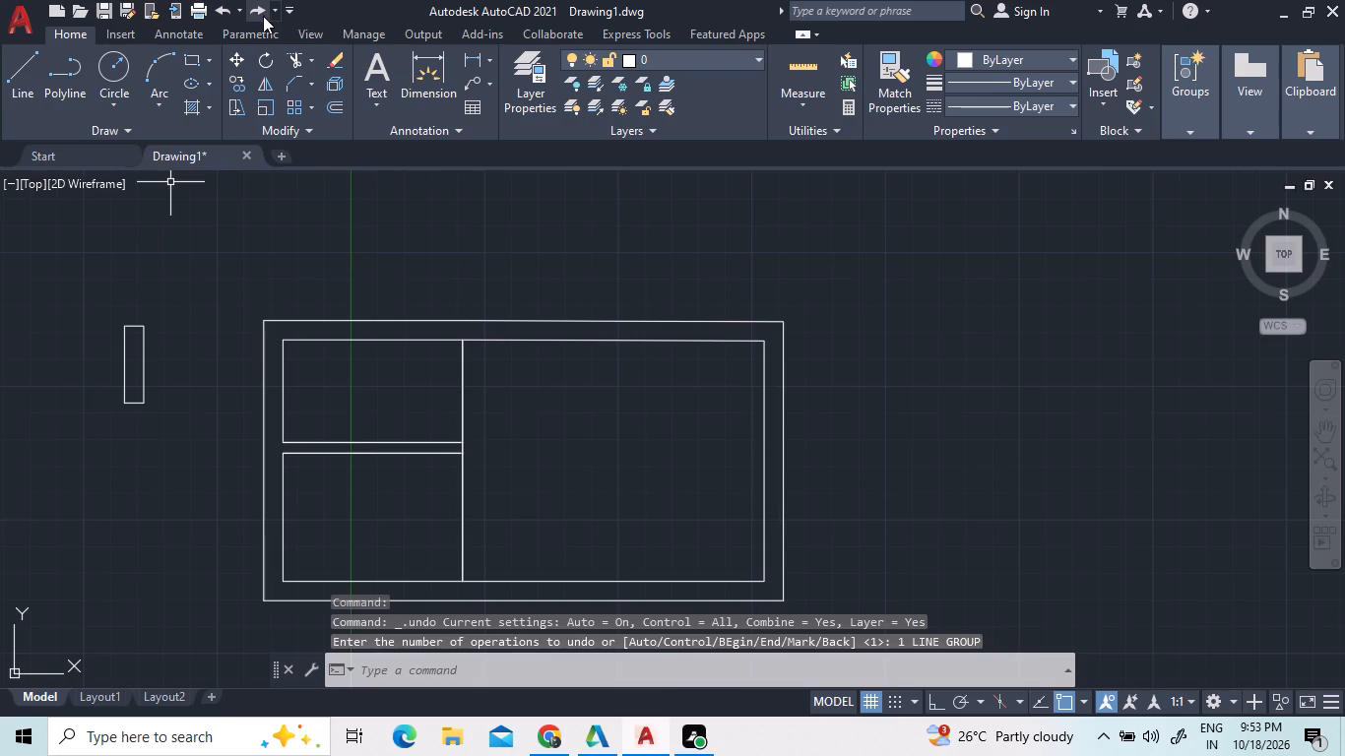
# Redo the undone vertical centre line in the 9" by 3' rectangle.
pyautogui.click(263, 16)
# Draw a rectangle 9" long and 1' wide in the empty space between the 9" by 3' rectangle and the floor plan.
pyautogui.click(198, 57)
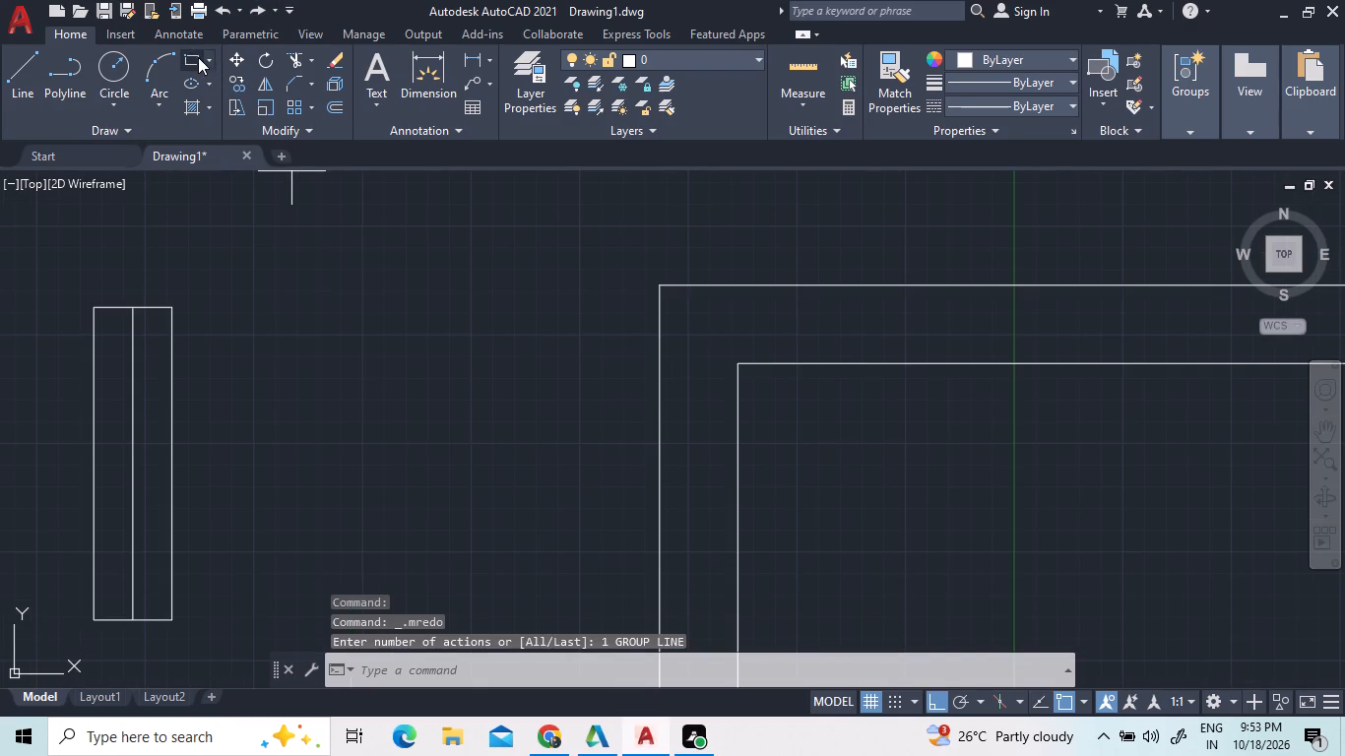
pyautogui.click(271, 285)
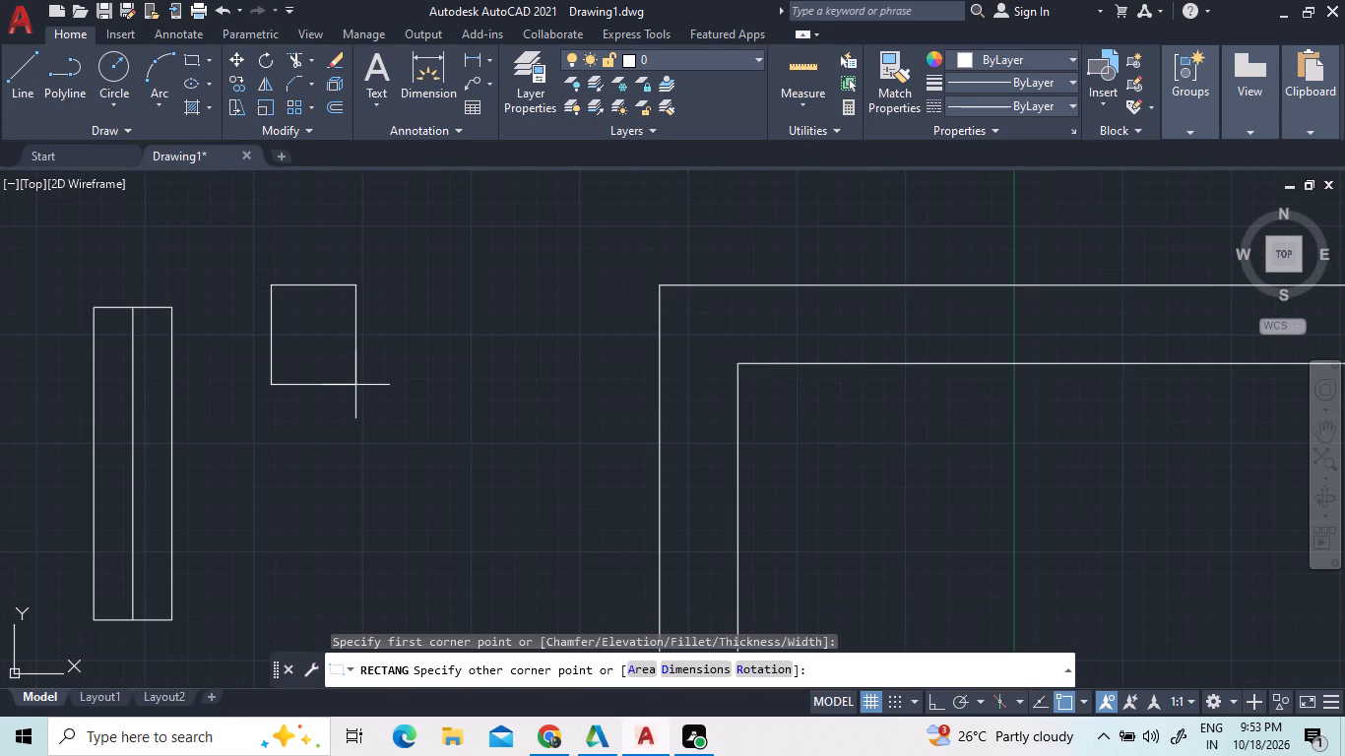
pyautogui.write('d')
pyautogui.press('space')
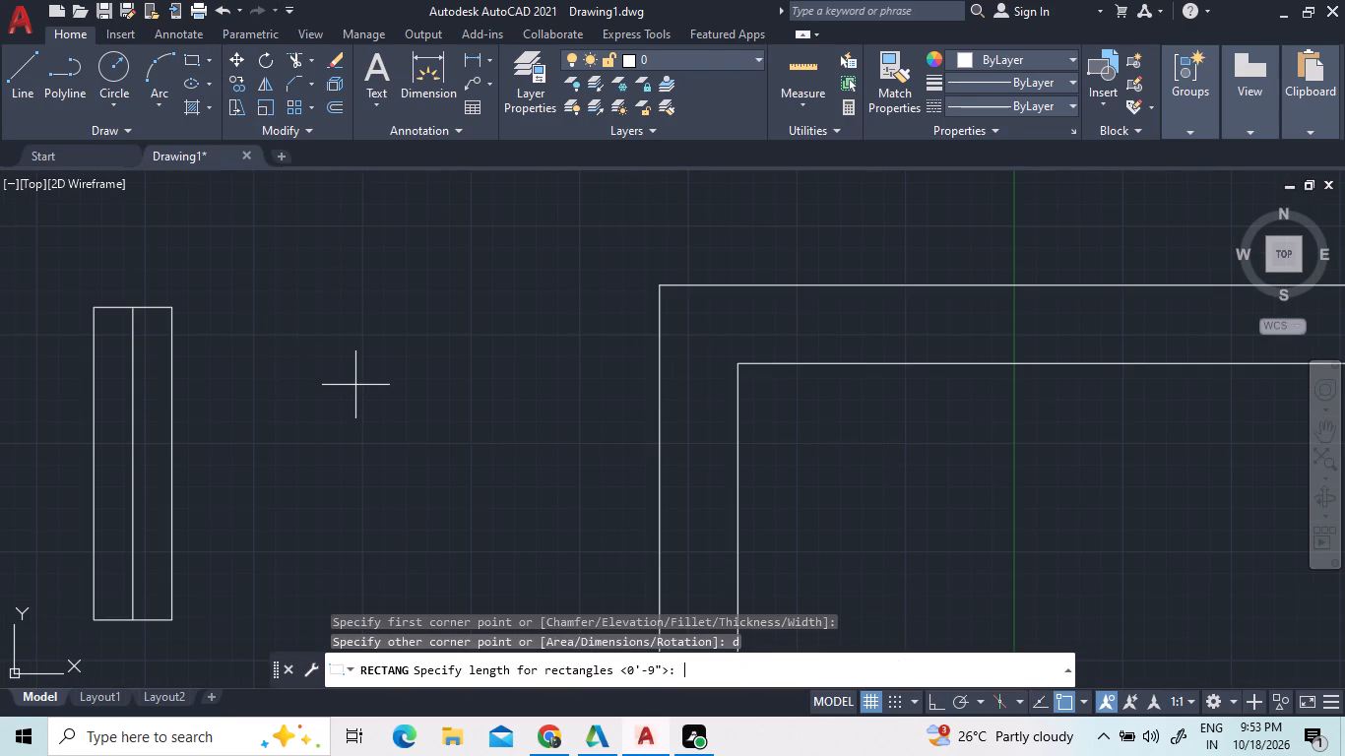
pyautogui.press('Return')
pyautogui.press('Return')
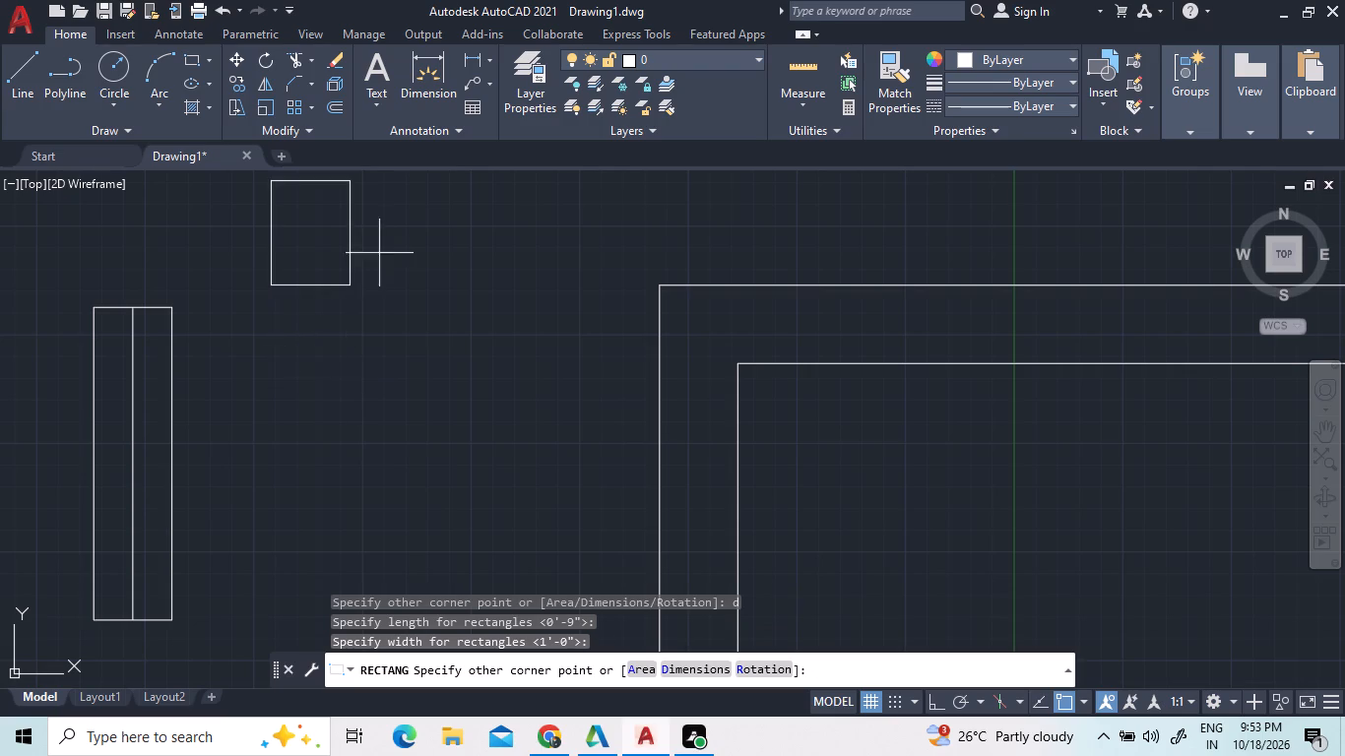
pyautogui.click(381, 489)
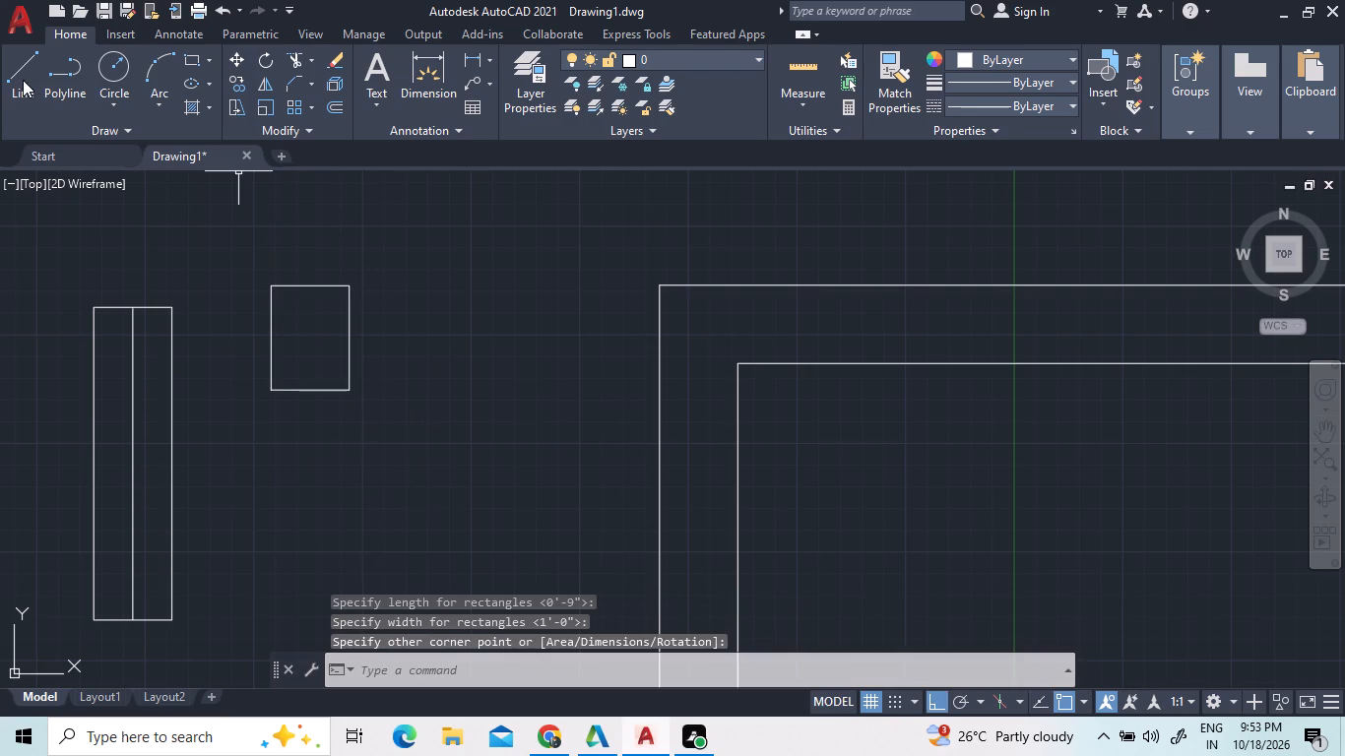
# Draw a vertical centre line in the 9" by 1' rectangle between its top and bottom edge midpoints.
pyautogui.click(23, 80)
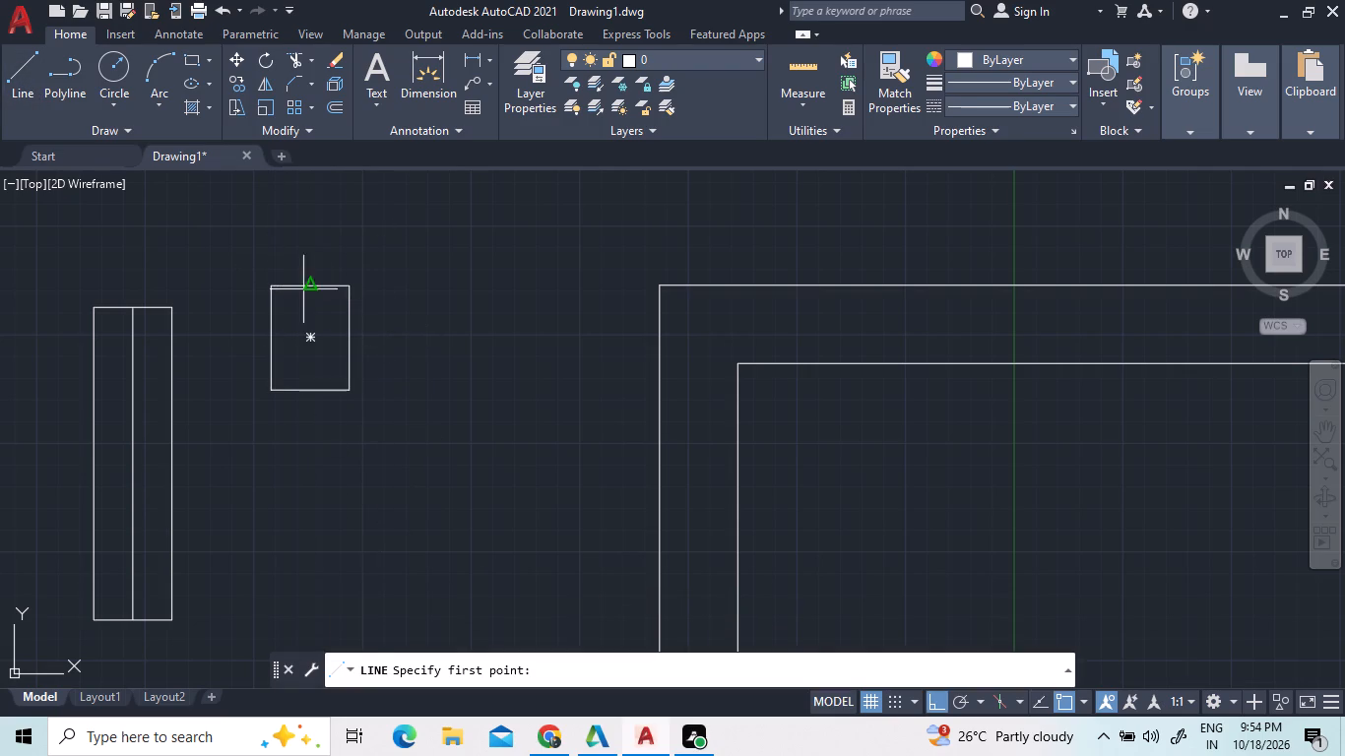
pyautogui.click(303, 289)
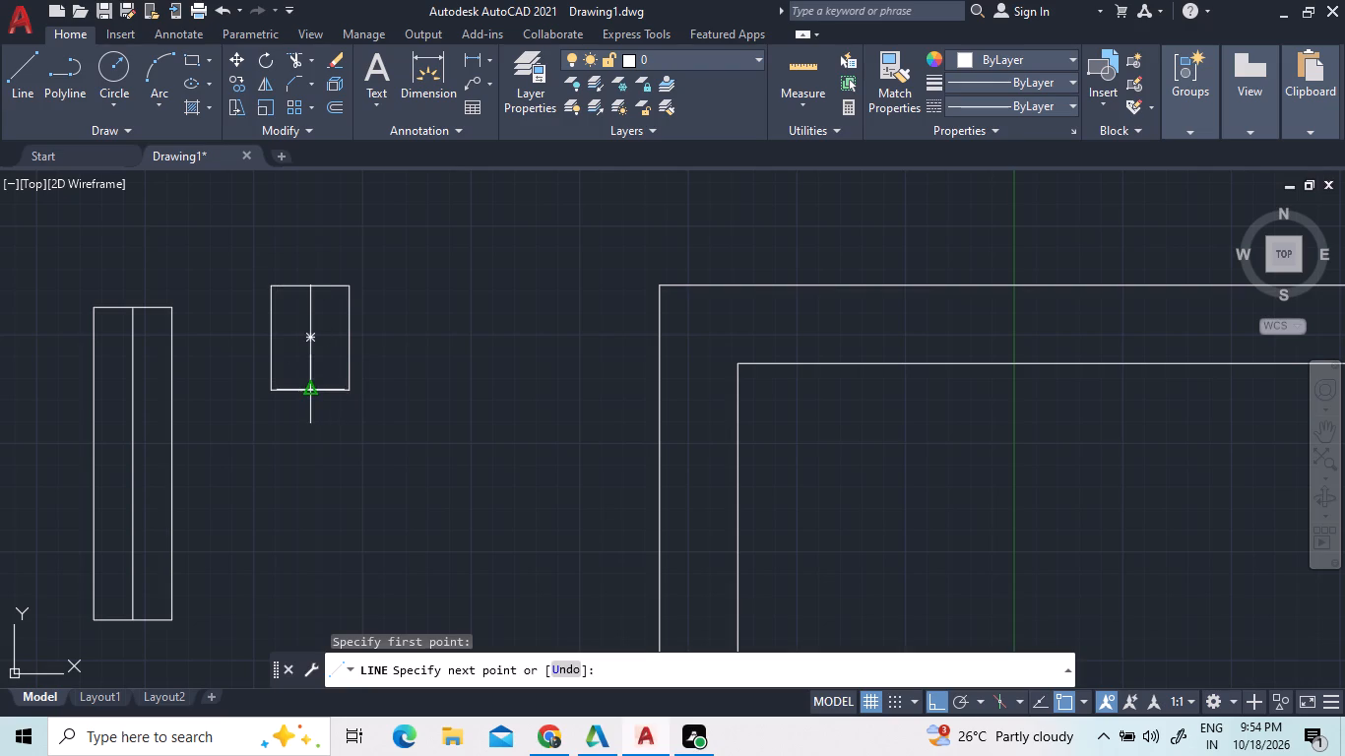
pyautogui.scroll(2, 312, 389)
pyautogui.click(306, 387)
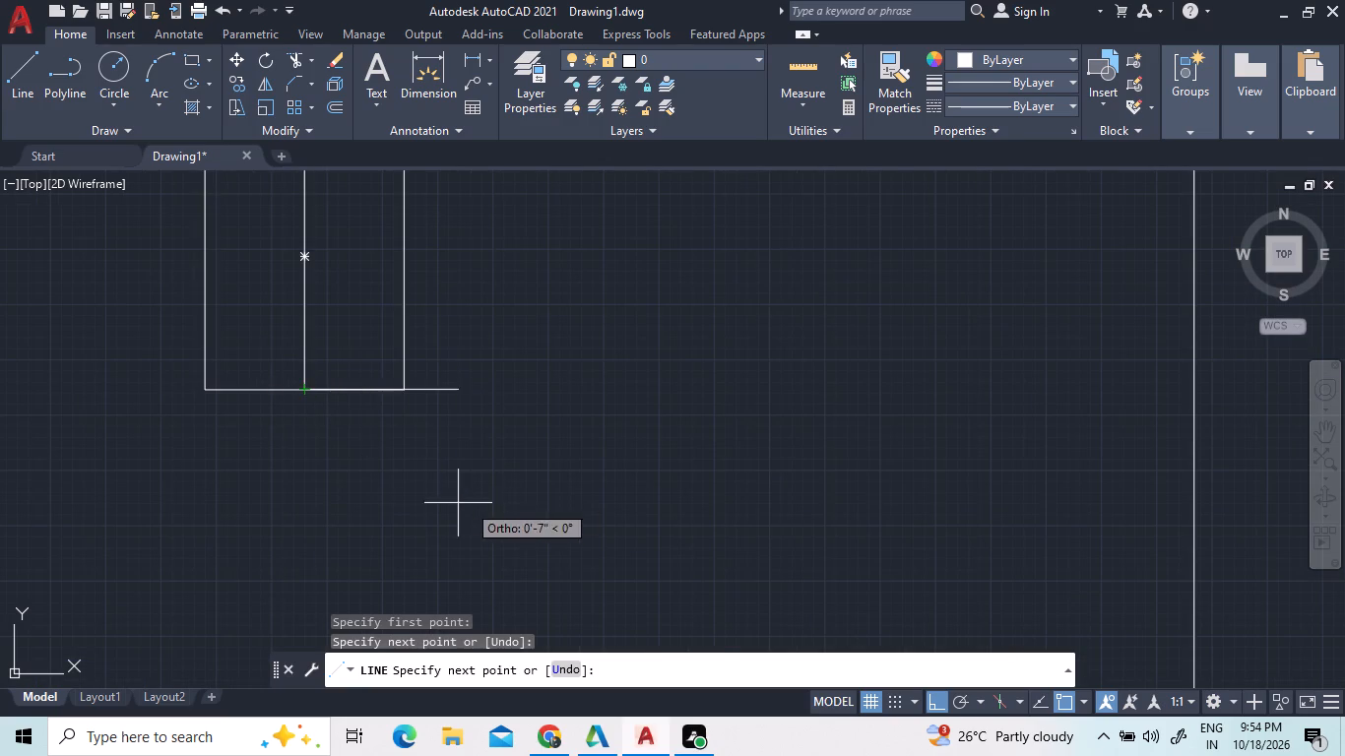
pyautogui.scroll(-2, 419, 494)
pyautogui.rightClick(310, 365)
pyautogui.click(352, 371)
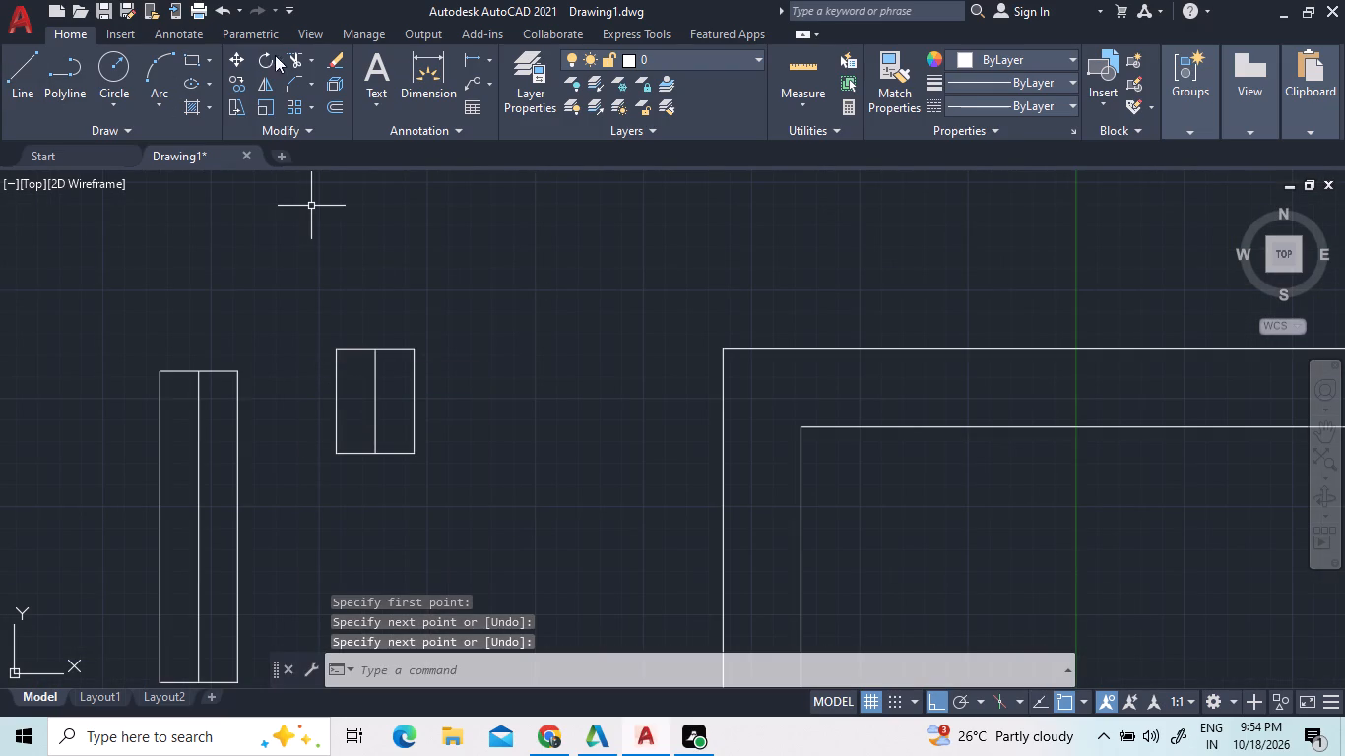
# Offset the 9" by 1' rectangle's centre line 2" to each side.
pyautogui.click(334, 108)
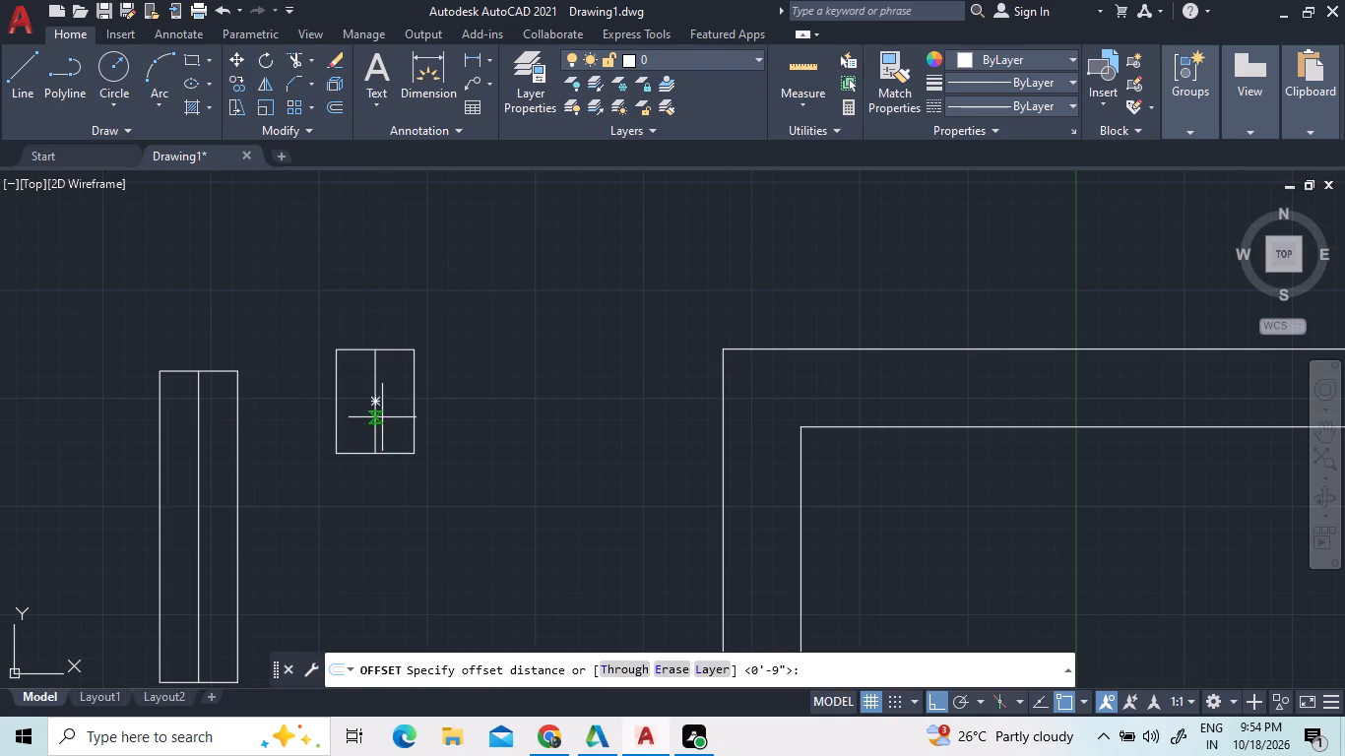
pyautogui.write('2"')
pyautogui.press('Return')
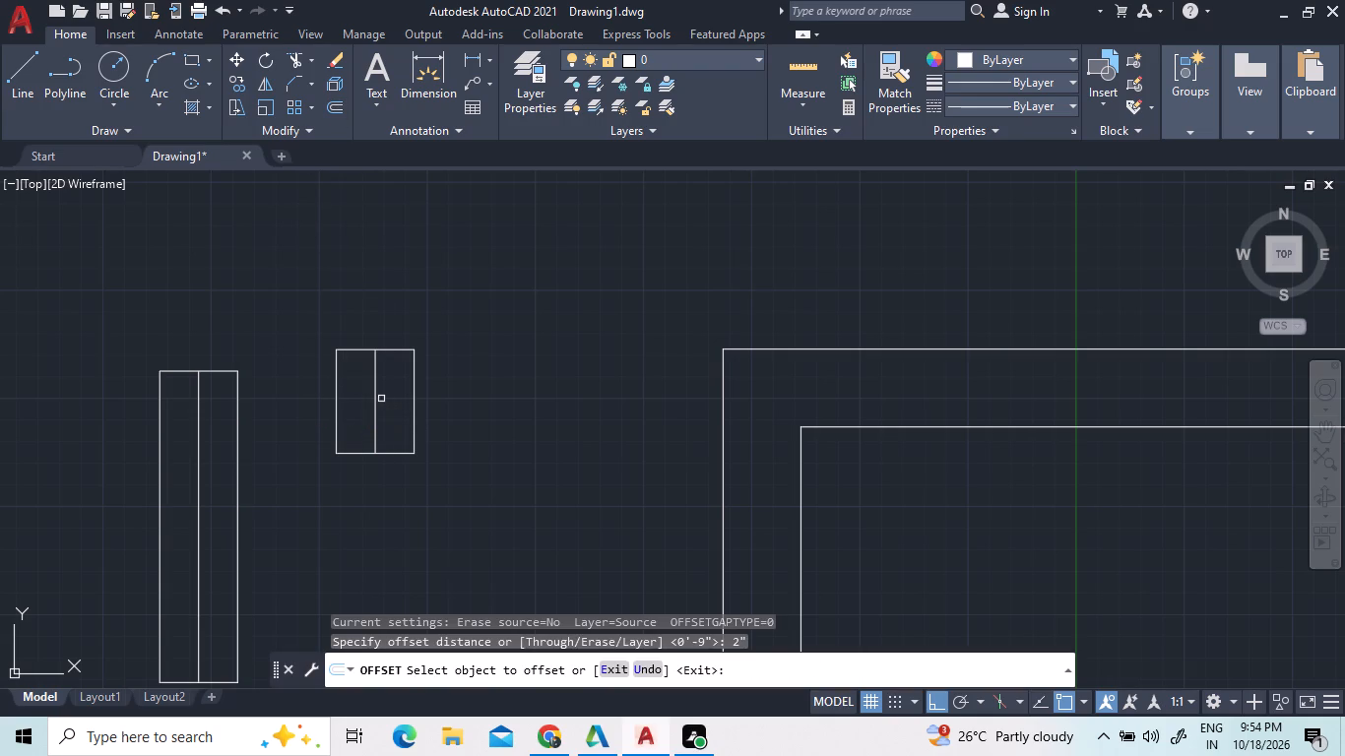
pyautogui.click(374, 393)
pyautogui.doubleClick(362, 391)
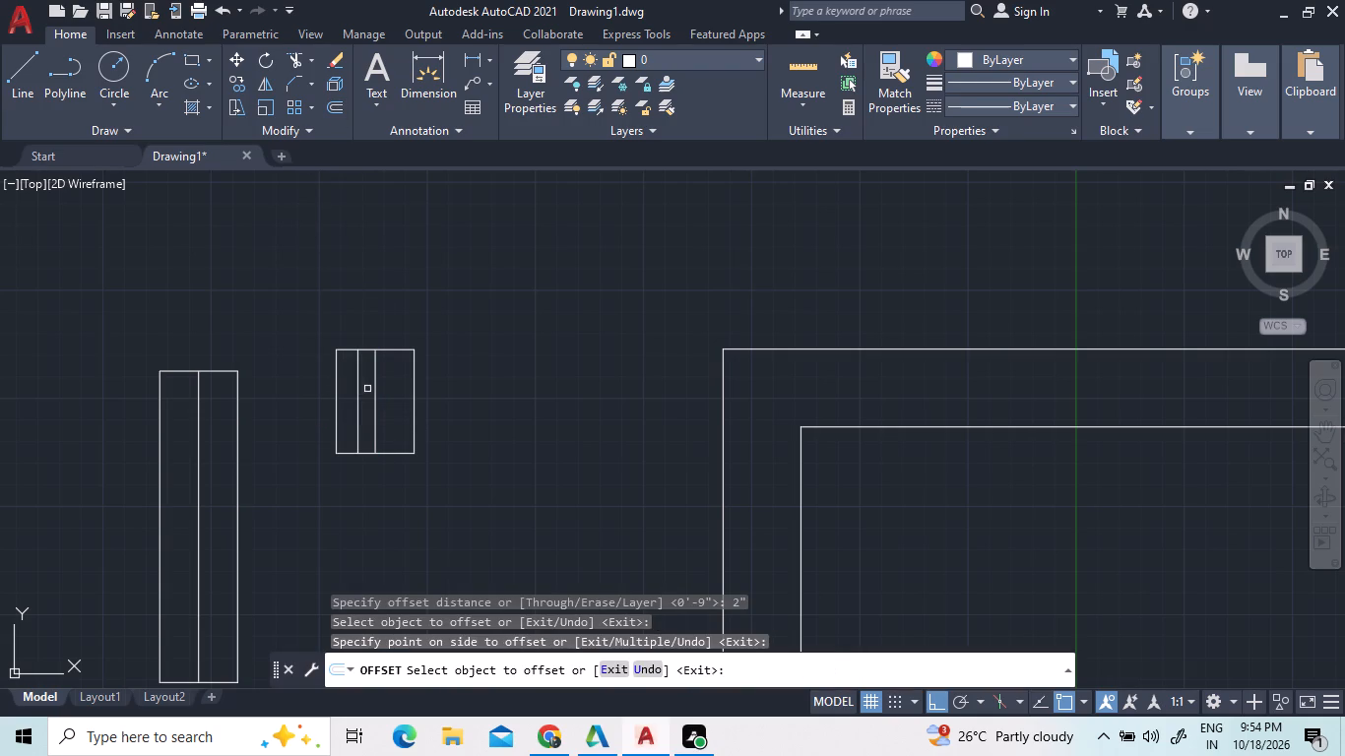
pyautogui.doubleClick(375, 390)
pyautogui.click(389, 395)
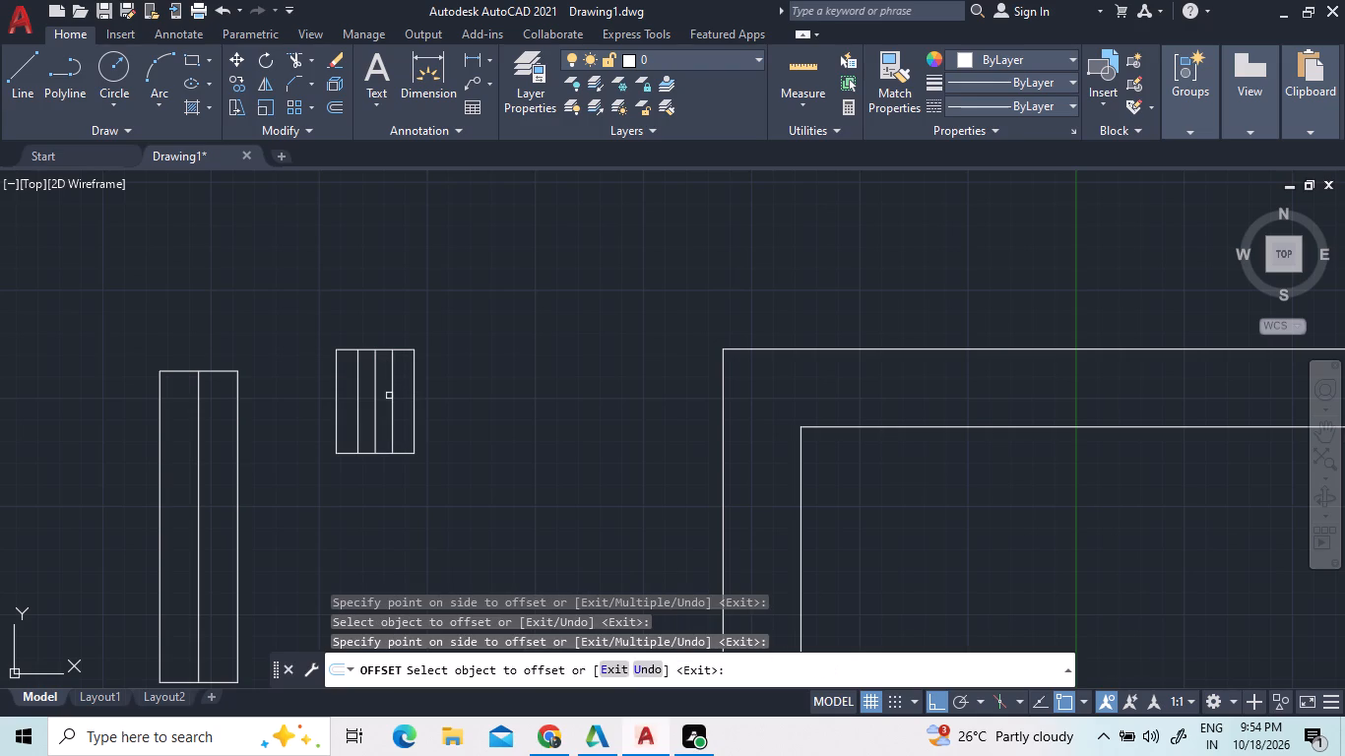
# Offset the 9" by 3' rectangle's centre line 2" to each side.
pyautogui.tripleClick(197, 456)
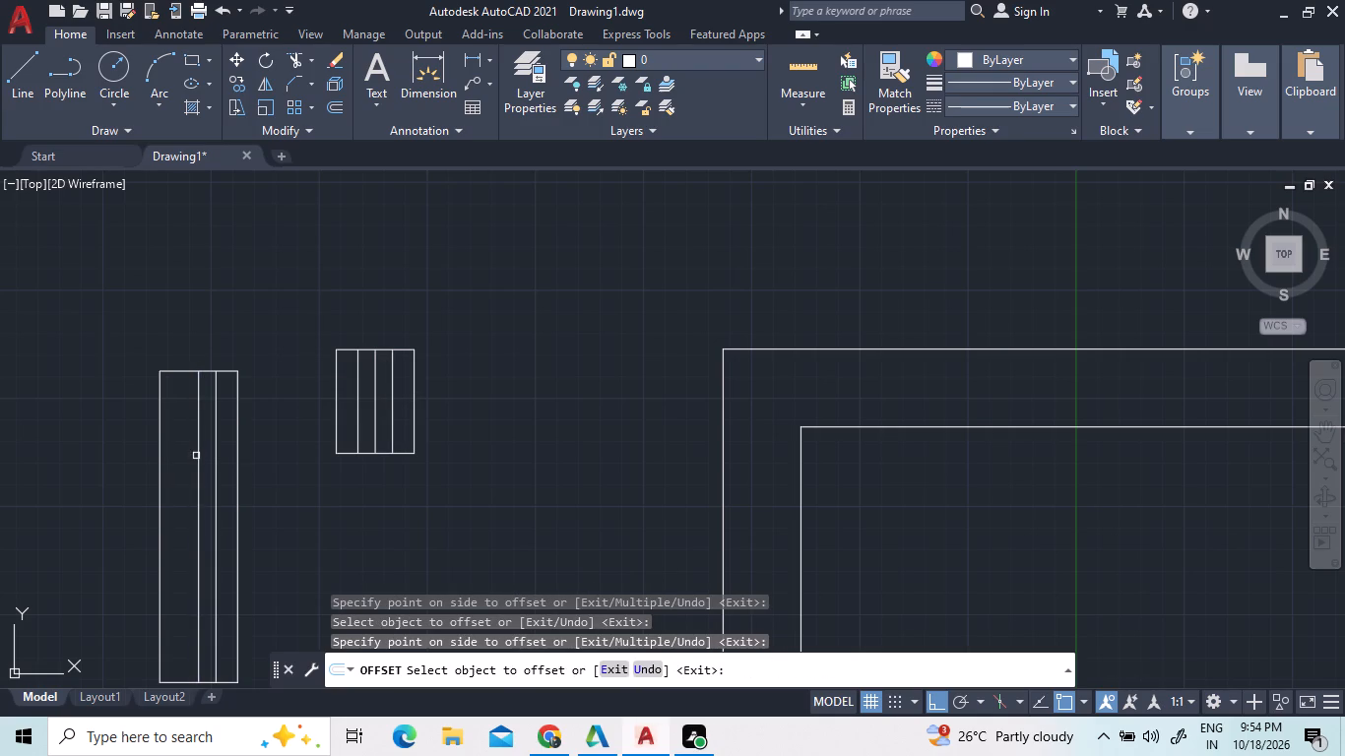
pyautogui.click(196, 456)
pyautogui.click(183, 450)
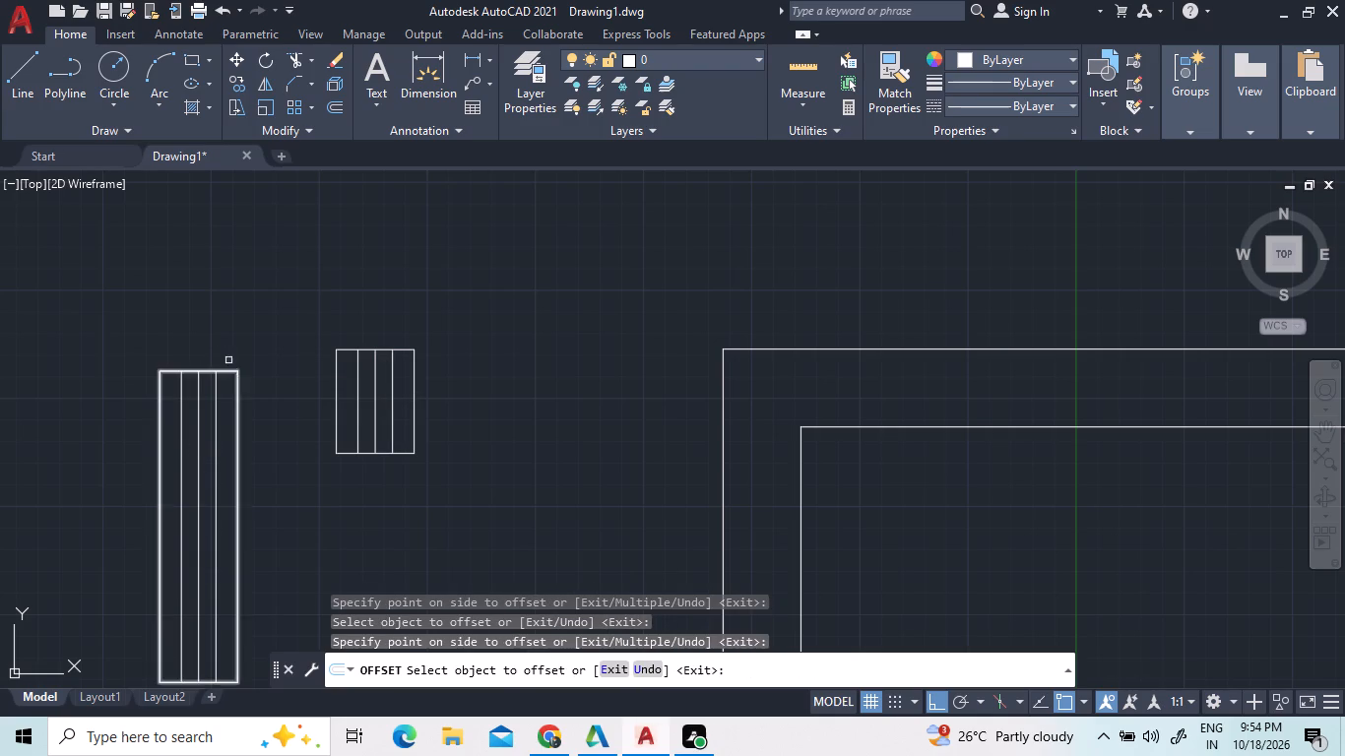
pyautogui.rightClick(220, 348)
pyautogui.click(248, 351)
# With Ortho off, move the 9" by 1' symbol by its bottom-right corner onto the inner line of the upper-left room's left exterior wall.
pyautogui.scroll(-2, 253, 369)
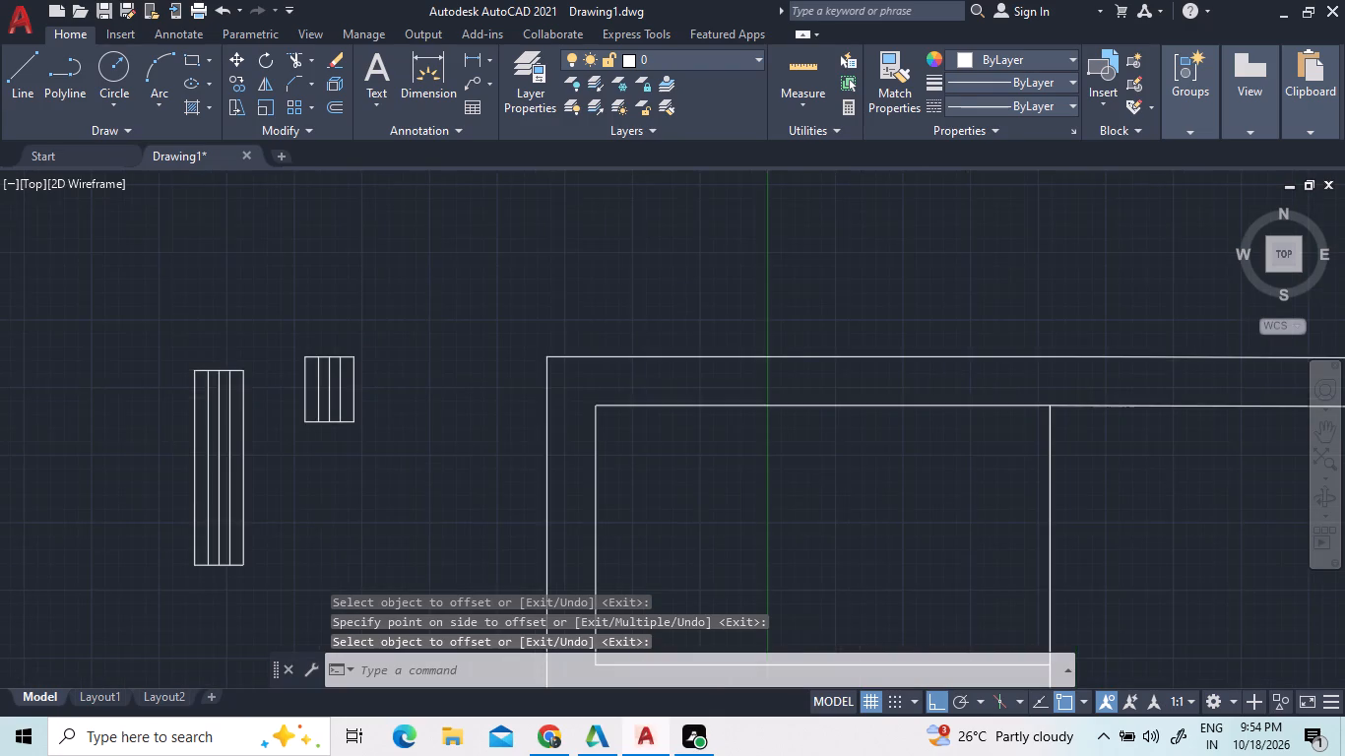
pyautogui.click(326, 412)
pyautogui.click(271, 330)
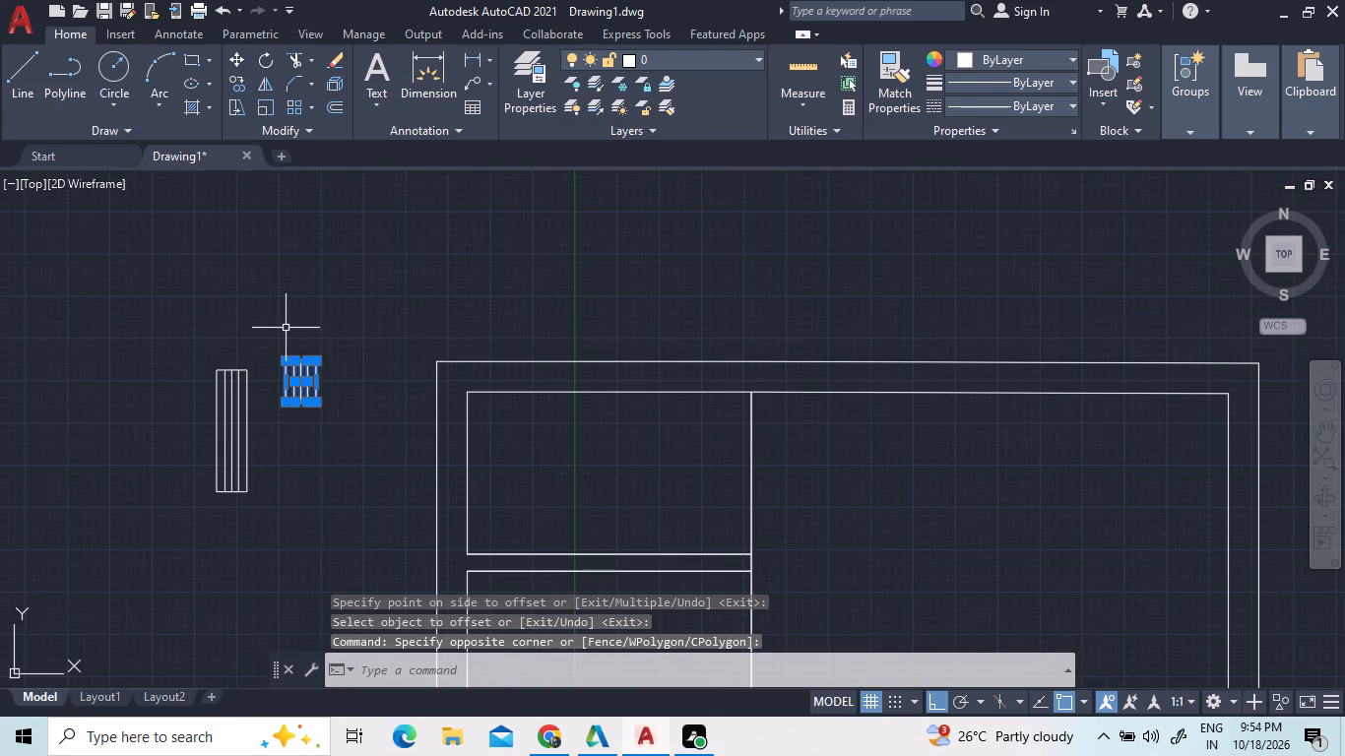
pyautogui.rightClick(287, 328)
pyautogui.click(359, 409)
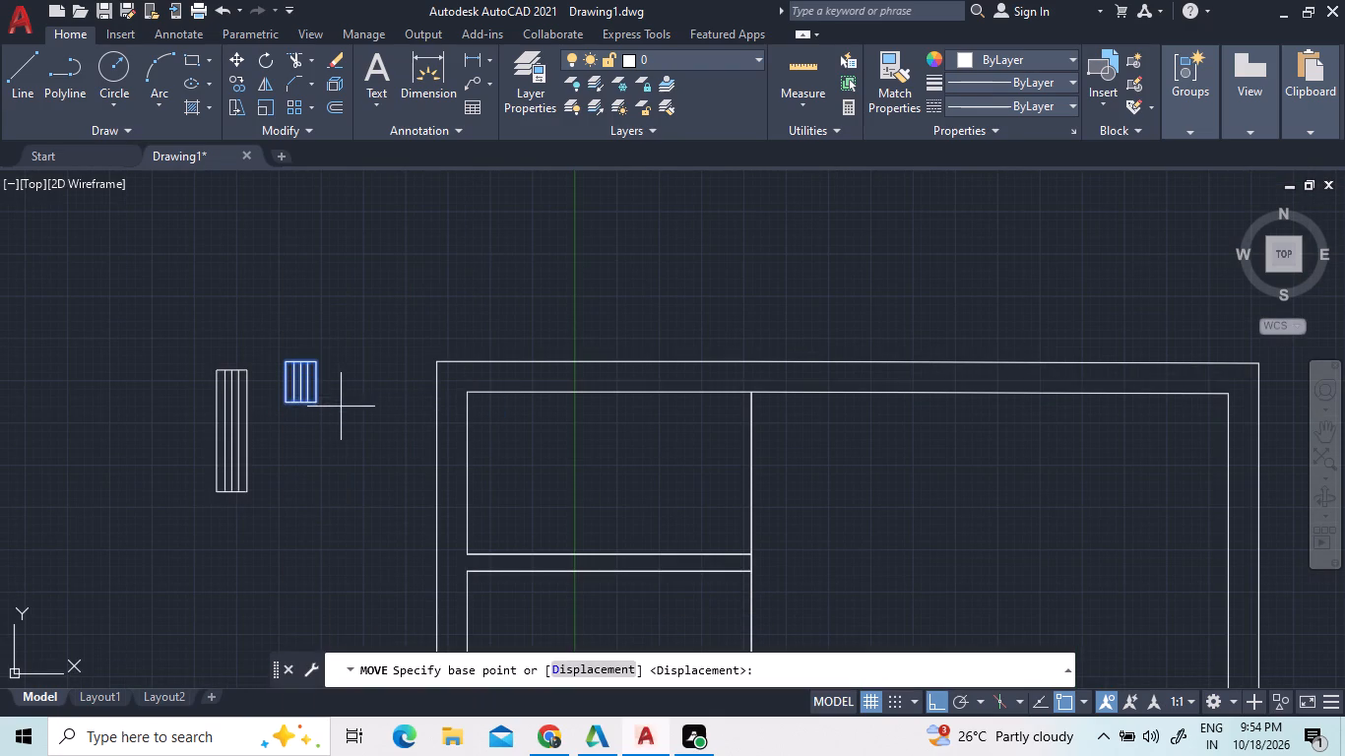
pyautogui.click(316, 402)
pyautogui.scroll(2, 441, 510)
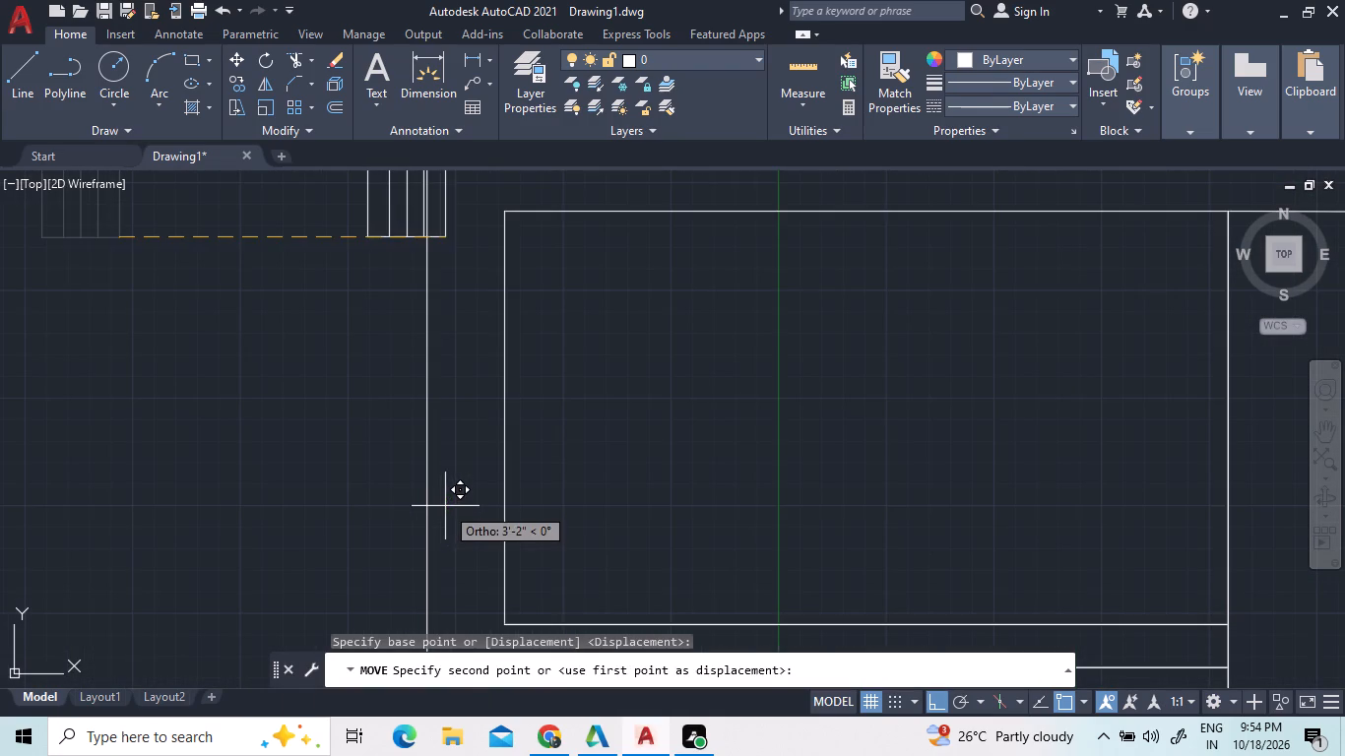
pyautogui.press('F8')
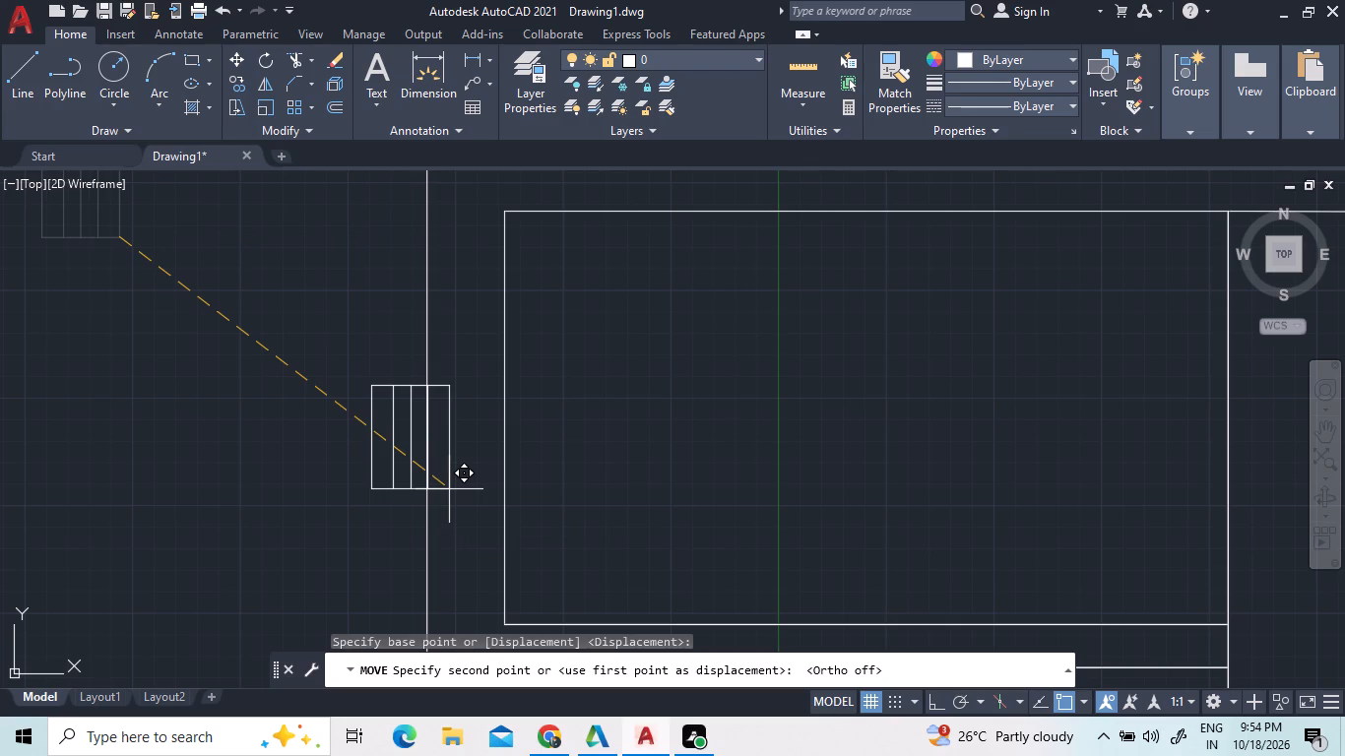
pyautogui.scroll(3, 468, 486)
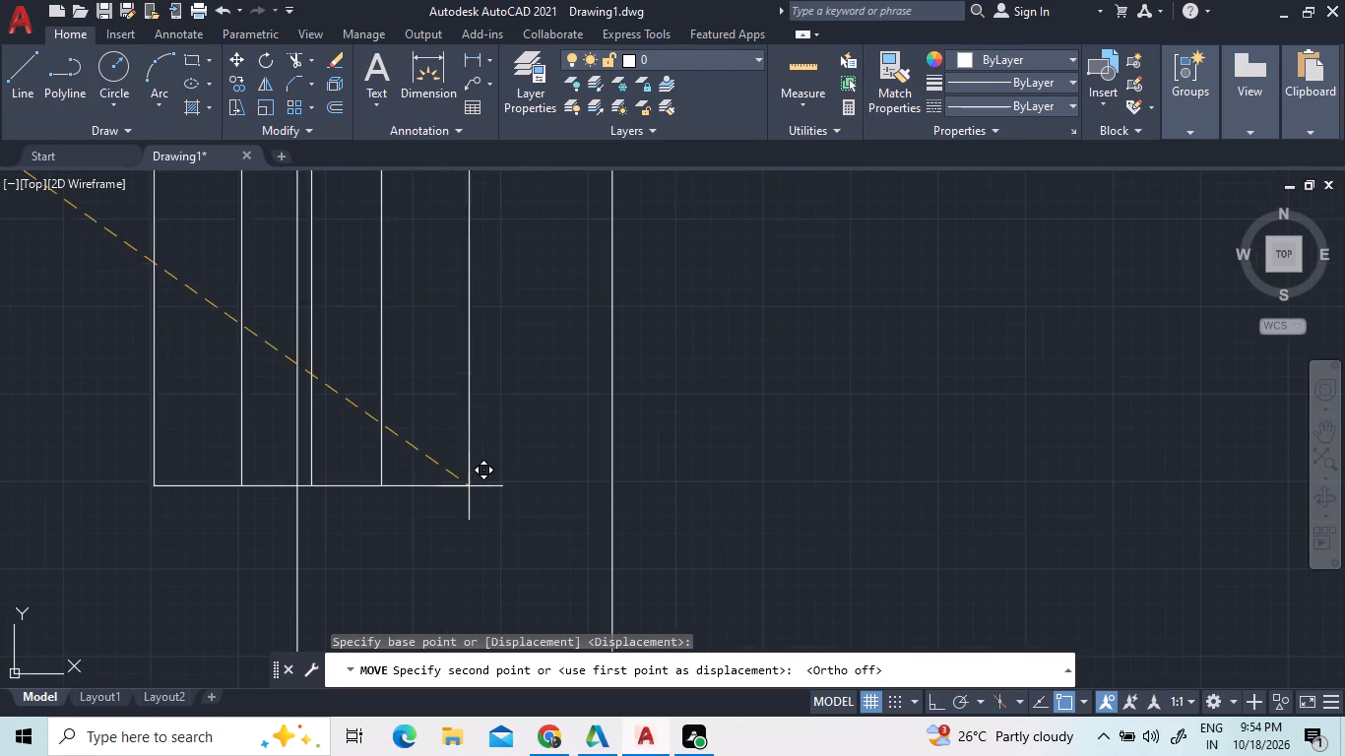
pyautogui.scroll(2, 609, 486)
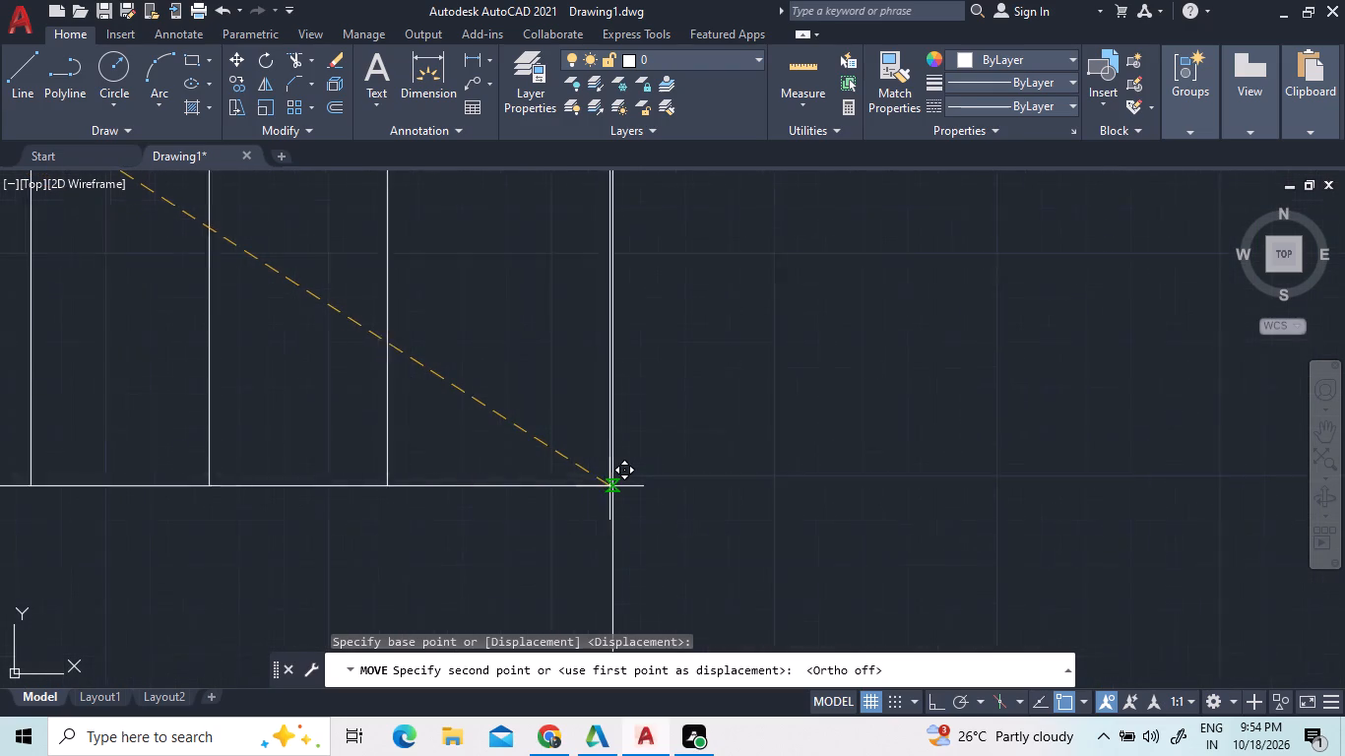
pyautogui.scroll(2, 609, 486)
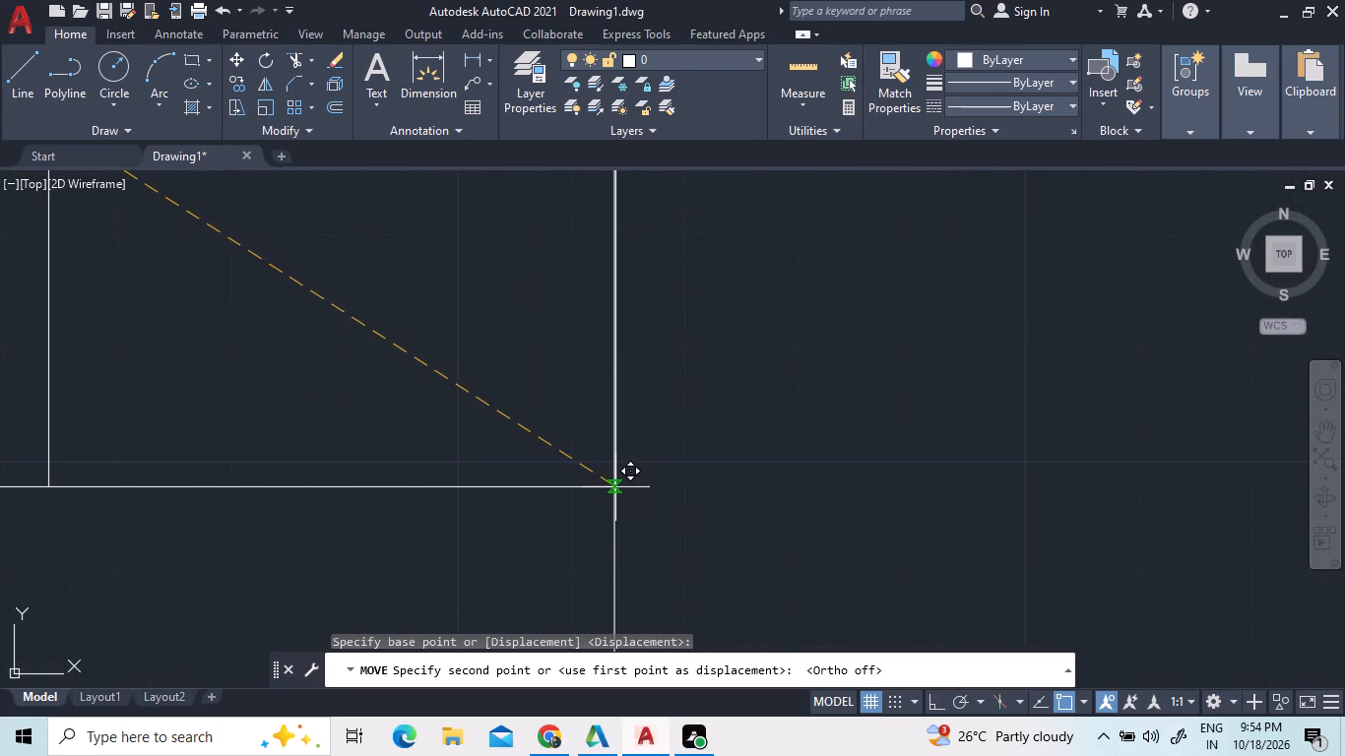
pyautogui.tripleClick(613, 487)
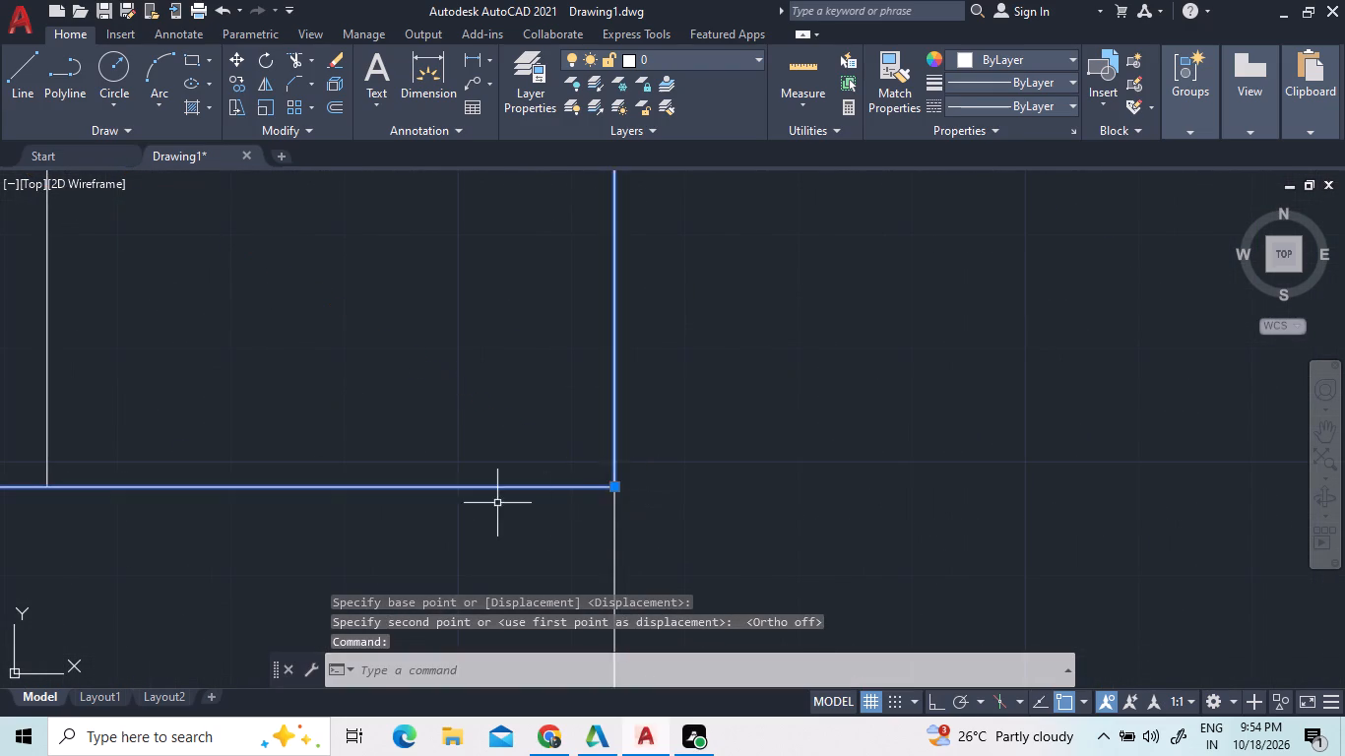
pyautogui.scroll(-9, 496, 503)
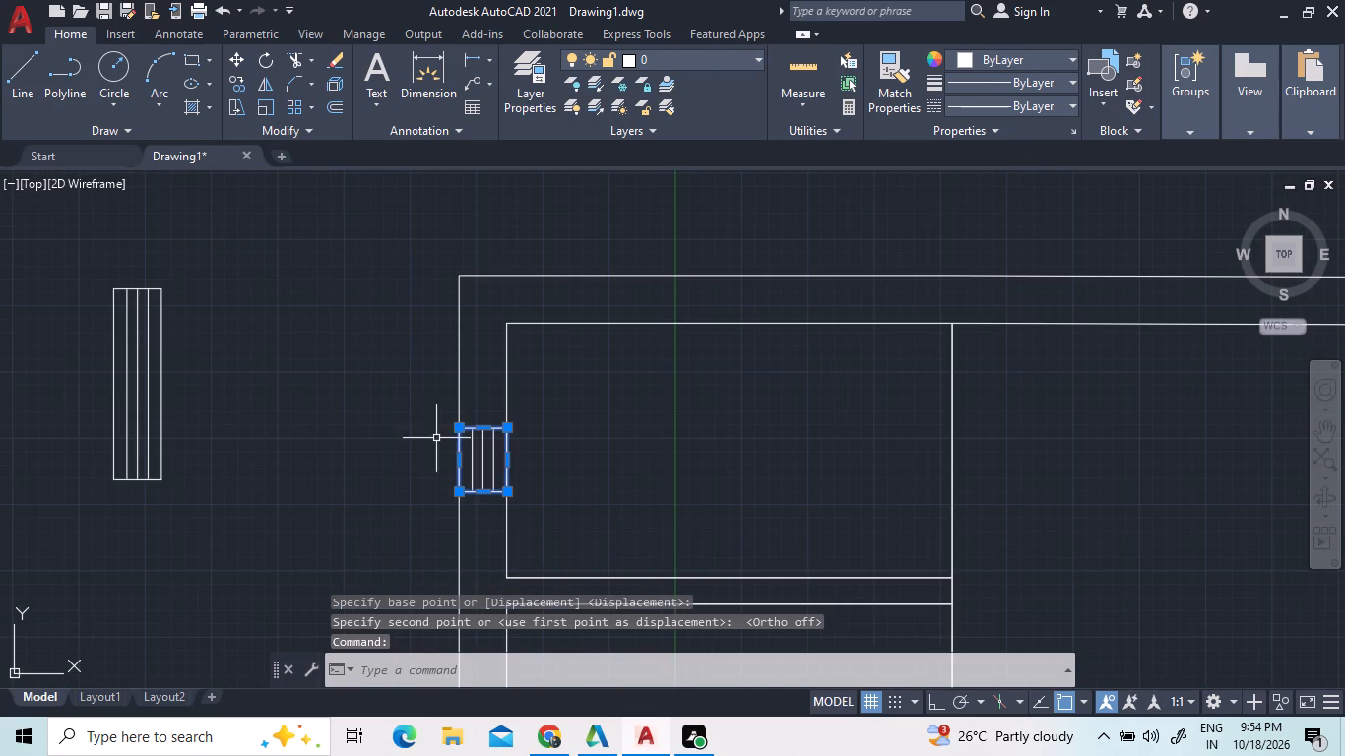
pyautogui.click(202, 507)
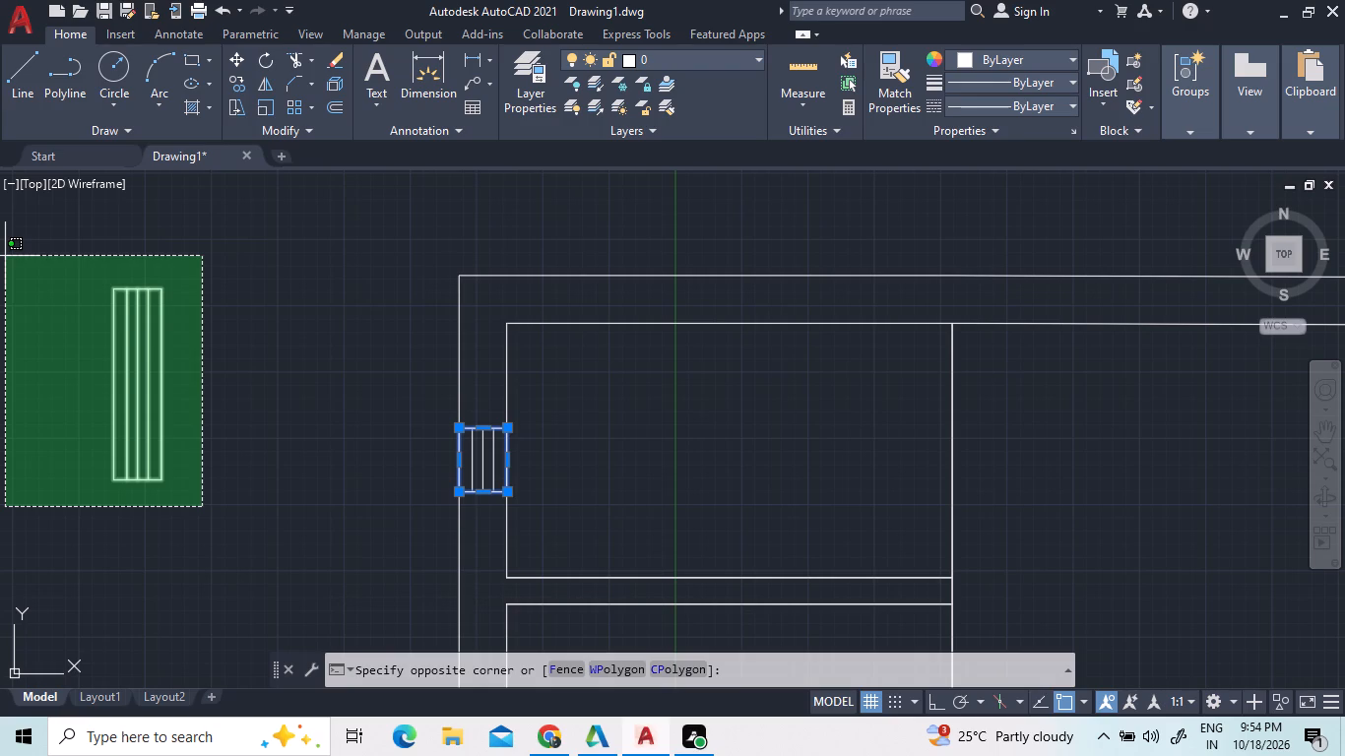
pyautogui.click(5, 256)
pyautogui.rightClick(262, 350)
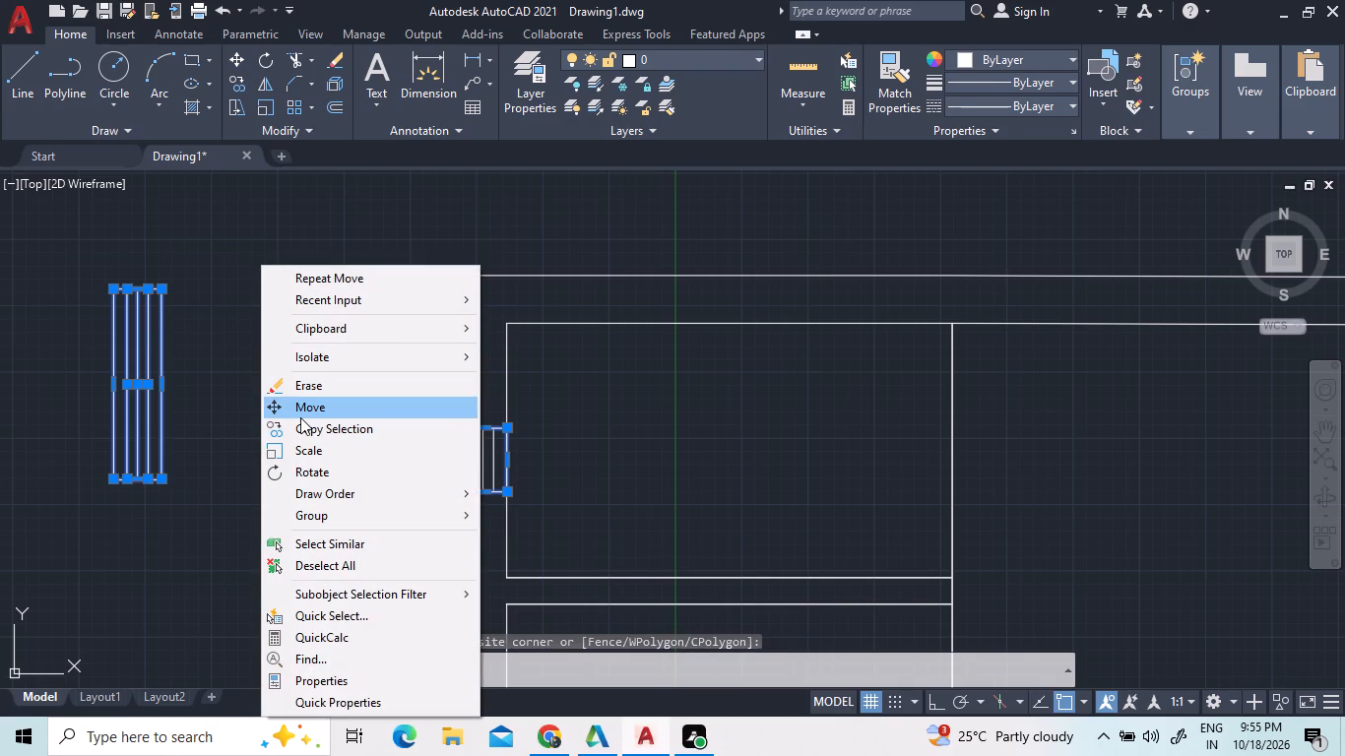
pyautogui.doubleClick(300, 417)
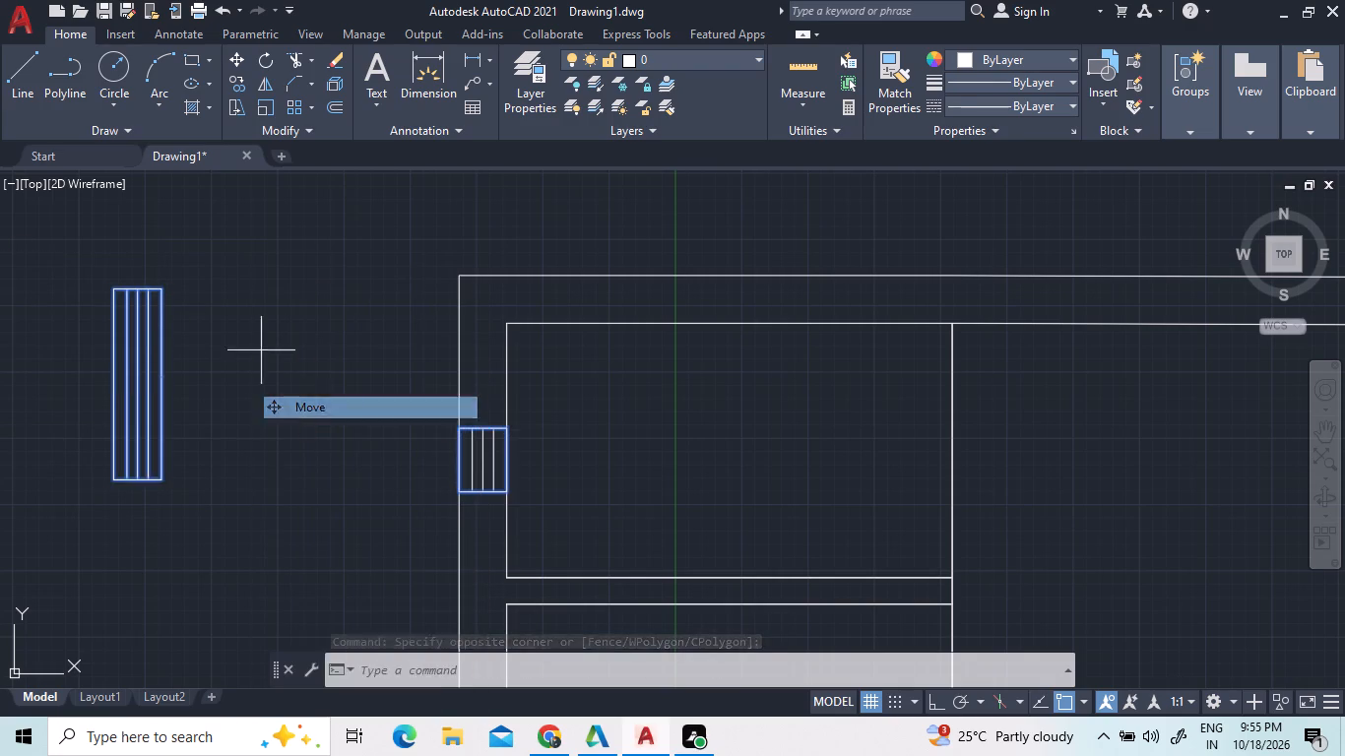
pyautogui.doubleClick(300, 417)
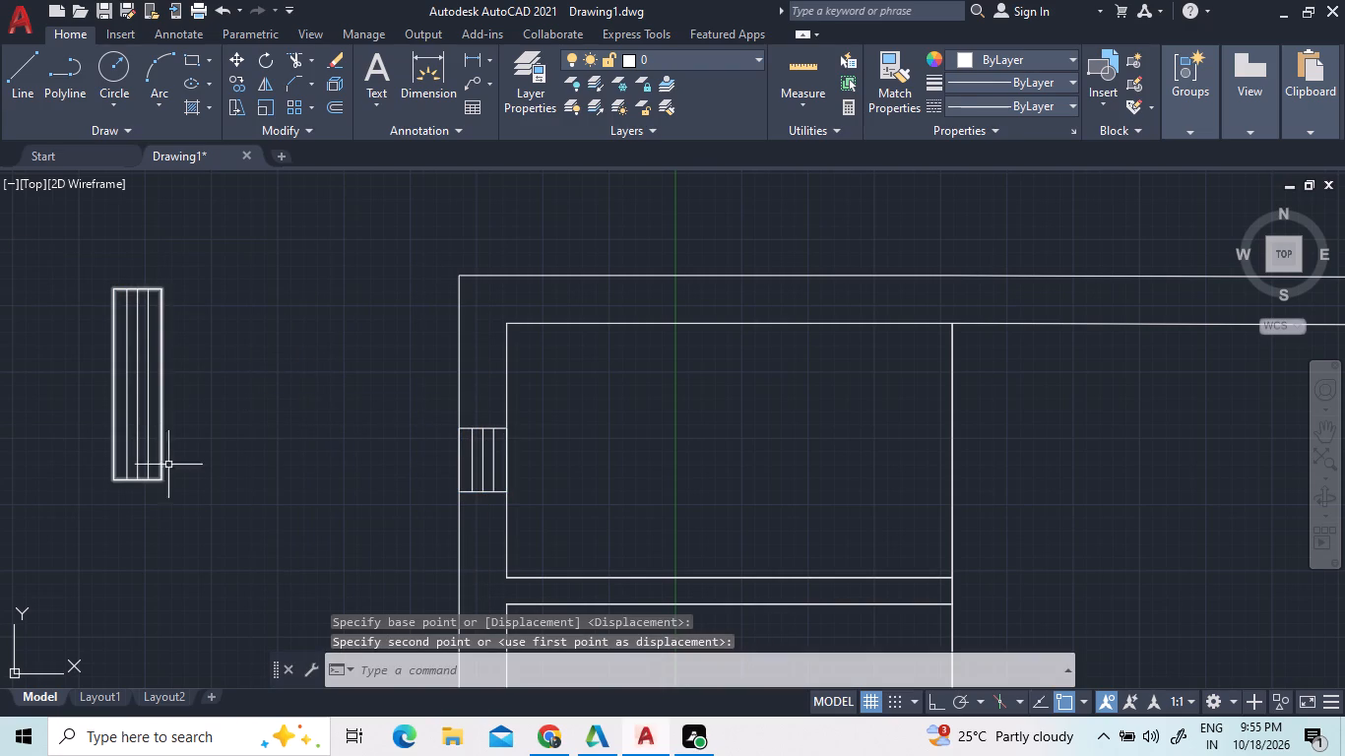
# Copy the 9" by 3' symbol from outside the plan into the lower-left room's left exterior wall.
pyautogui.click(194, 494)
pyautogui.click(78, 272)
pyautogui.rightClick(78, 272)
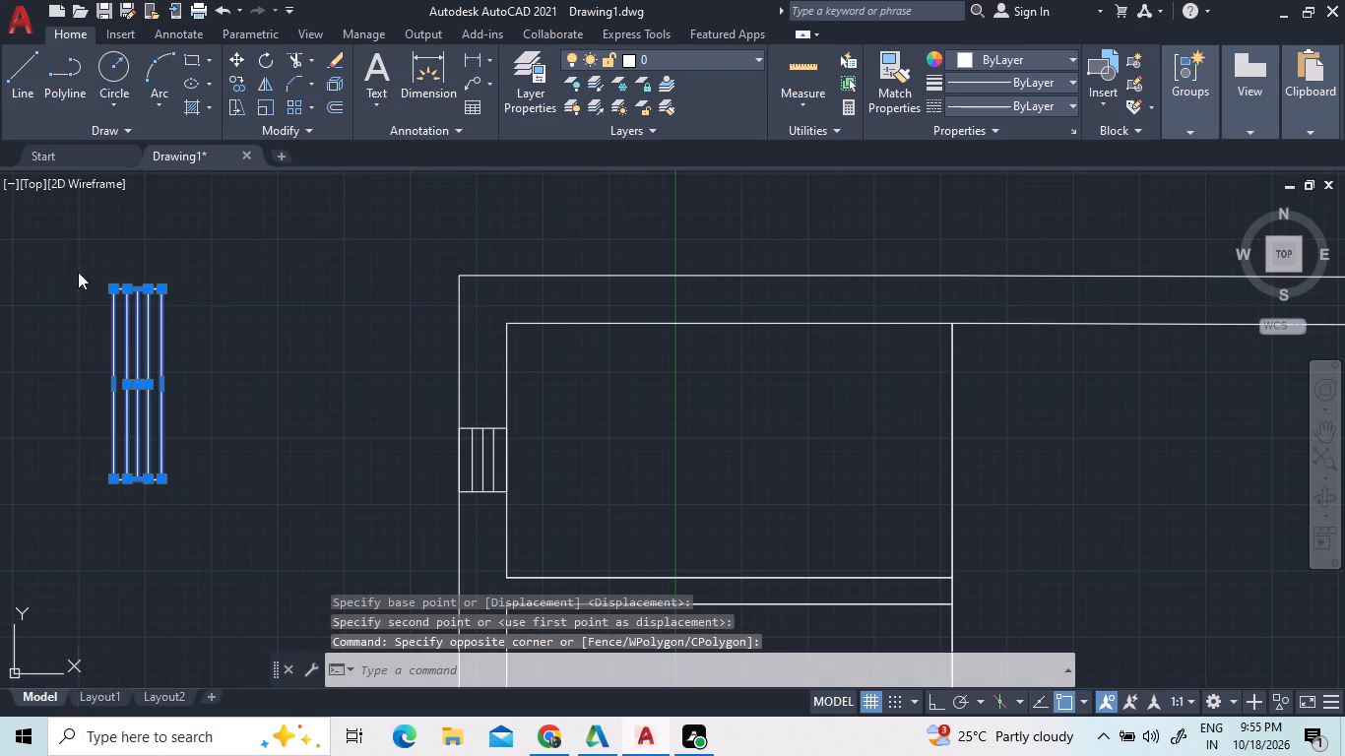
pyautogui.click(136, 422)
pyautogui.click(137, 422)
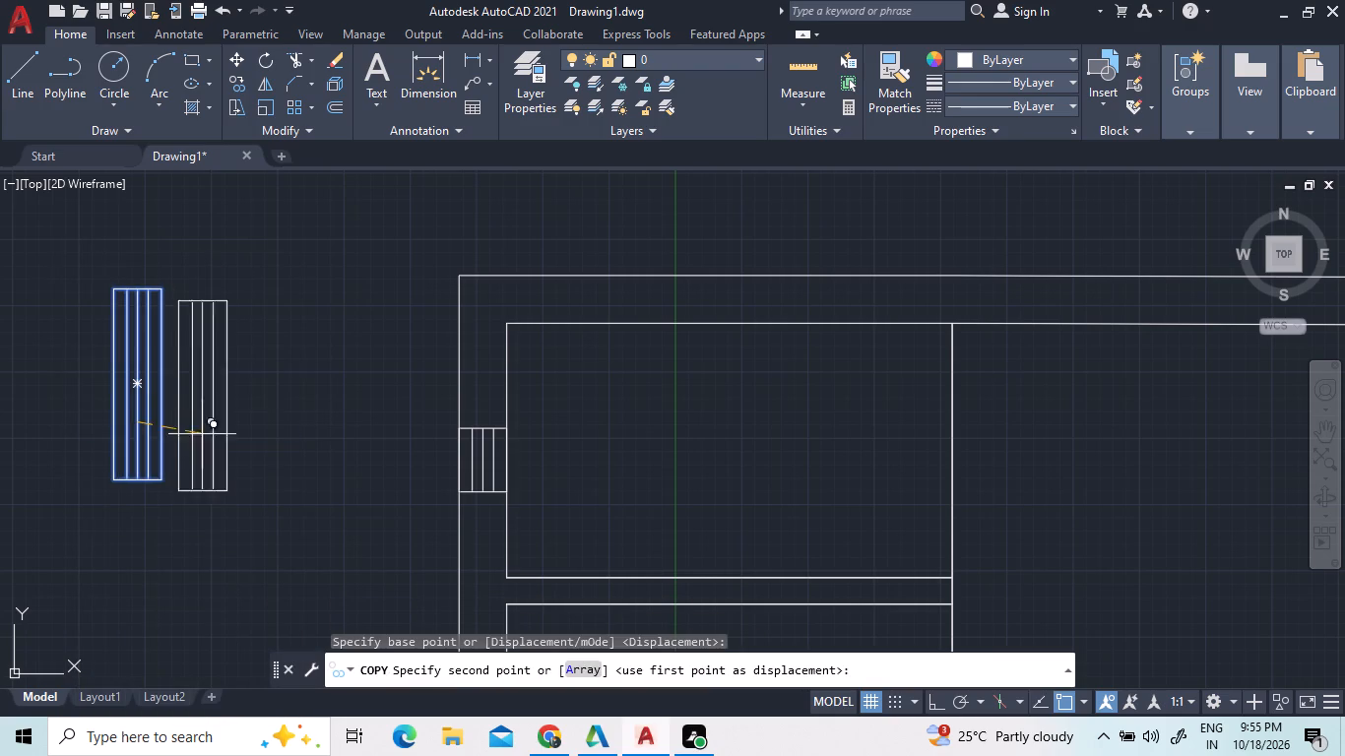
pyautogui.scroll(-4, 263, 448)
pyautogui.scroll(2, 289, 471)
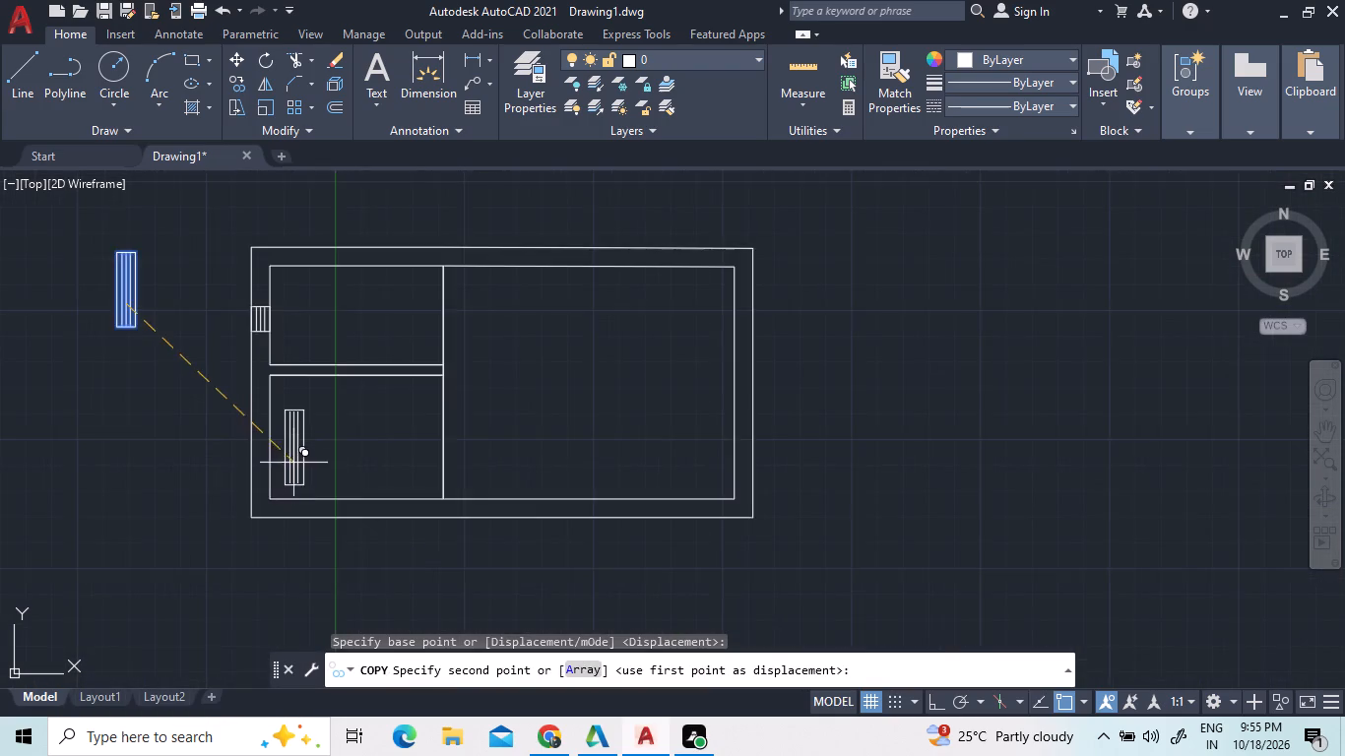
pyautogui.scroll(2, 293, 463)
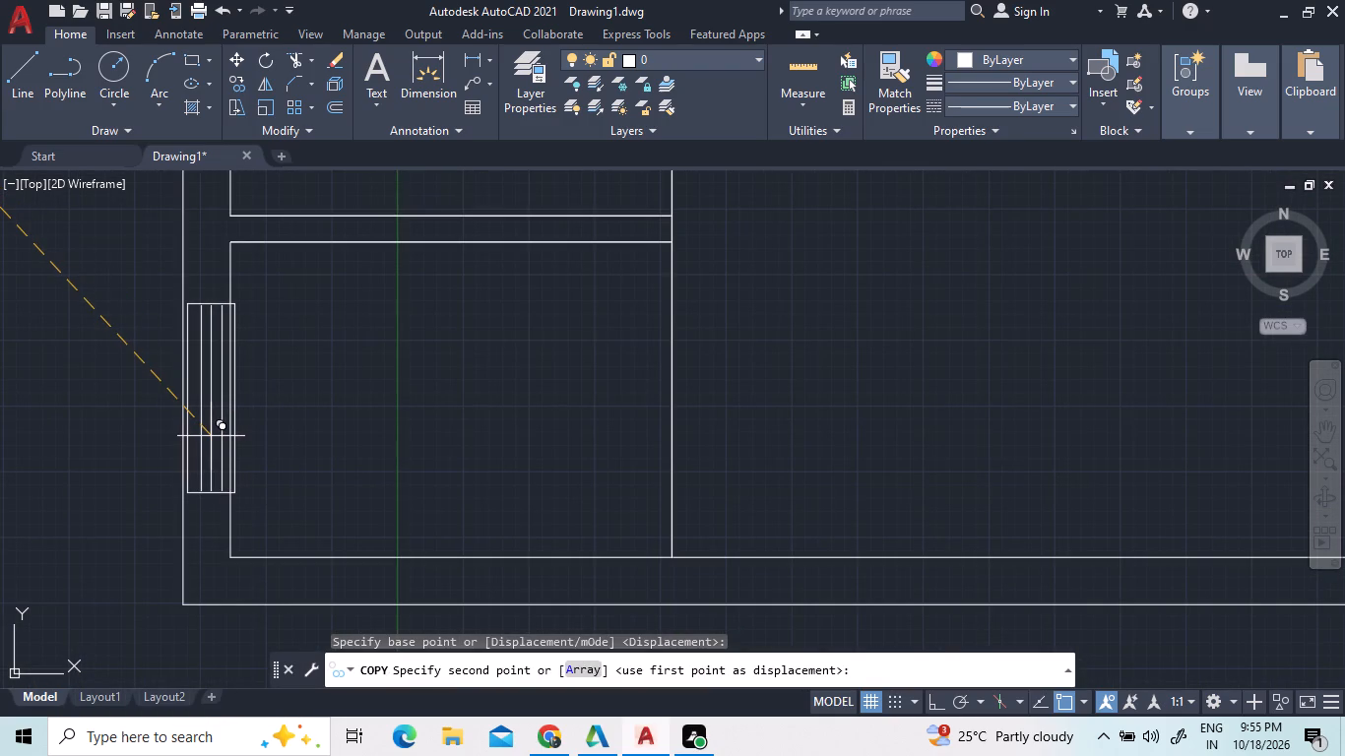
pyautogui.scroll(-1, 209, 436)
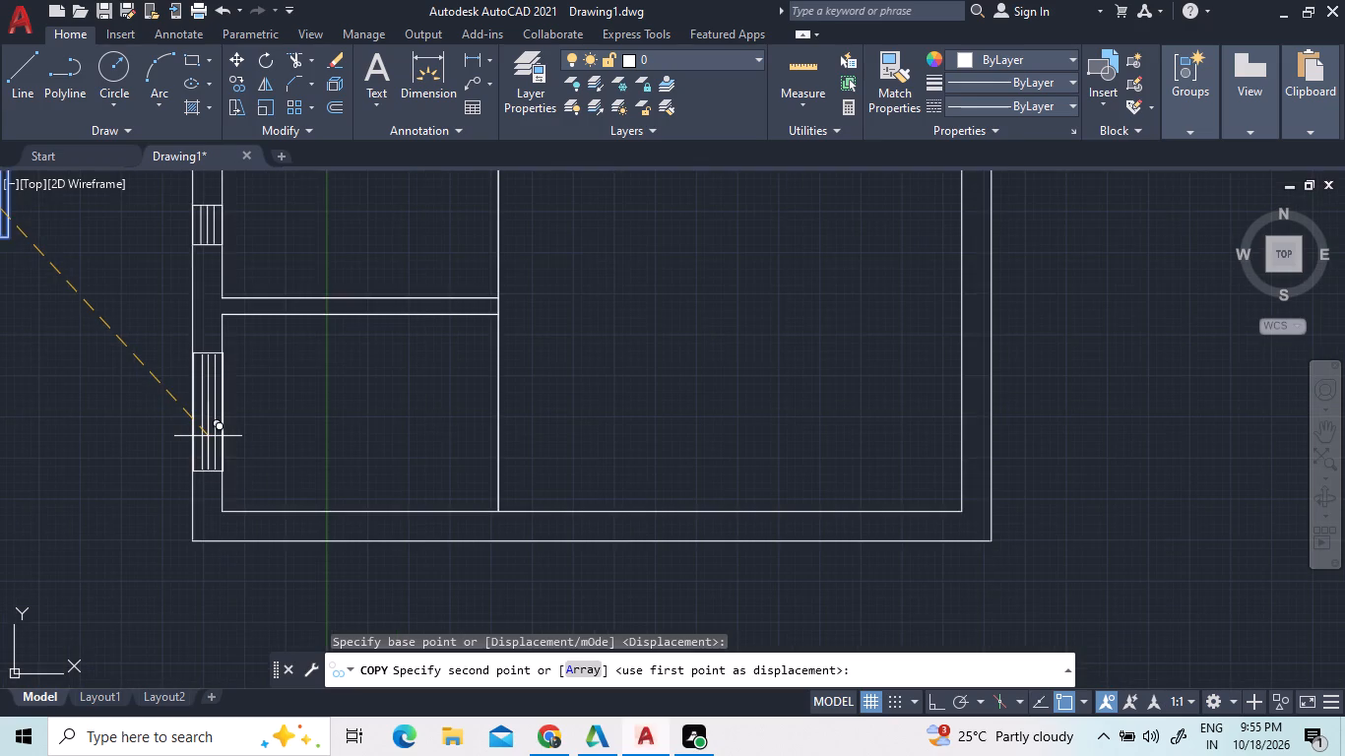
pyautogui.scroll(-2, 208, 436)
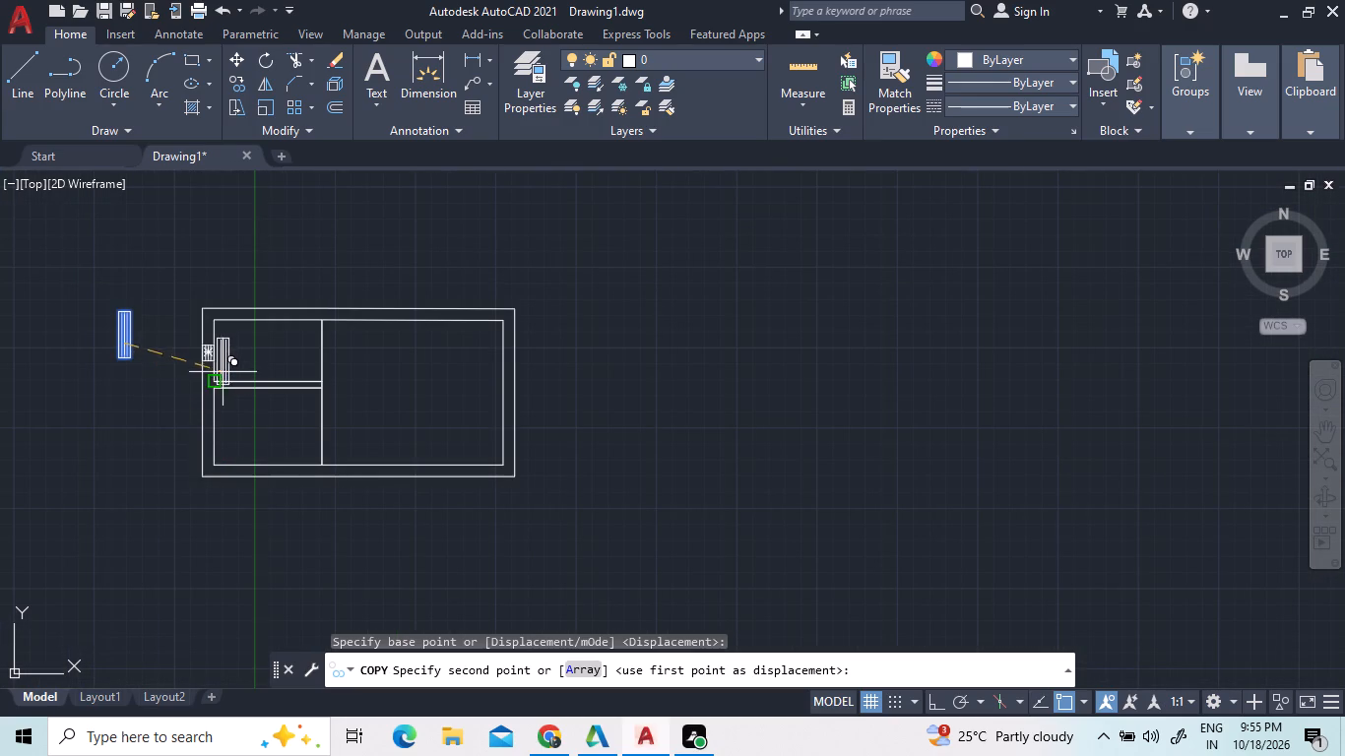
pyautogui.scroll(3, 218, 397)
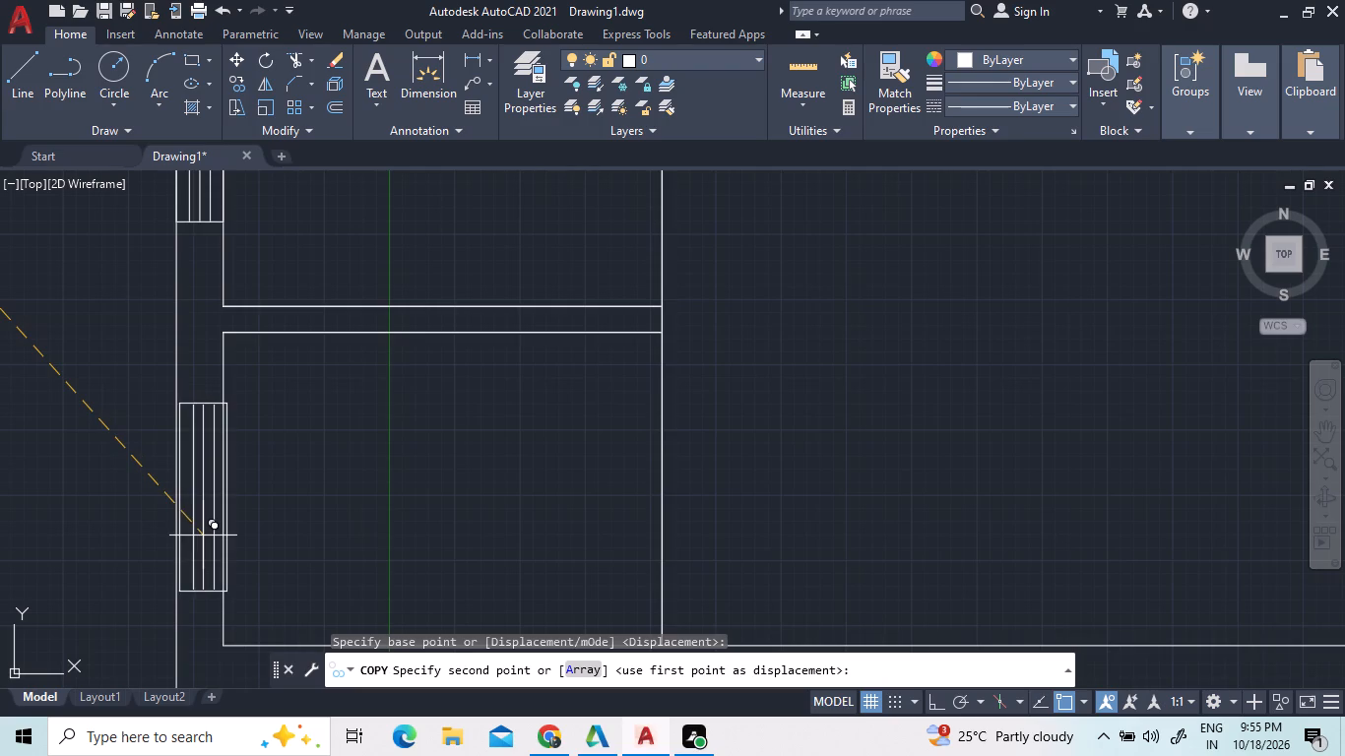
pyautogui.scroll(5, 203, 535)
pyautogui.scroll(-3, 207, 517)
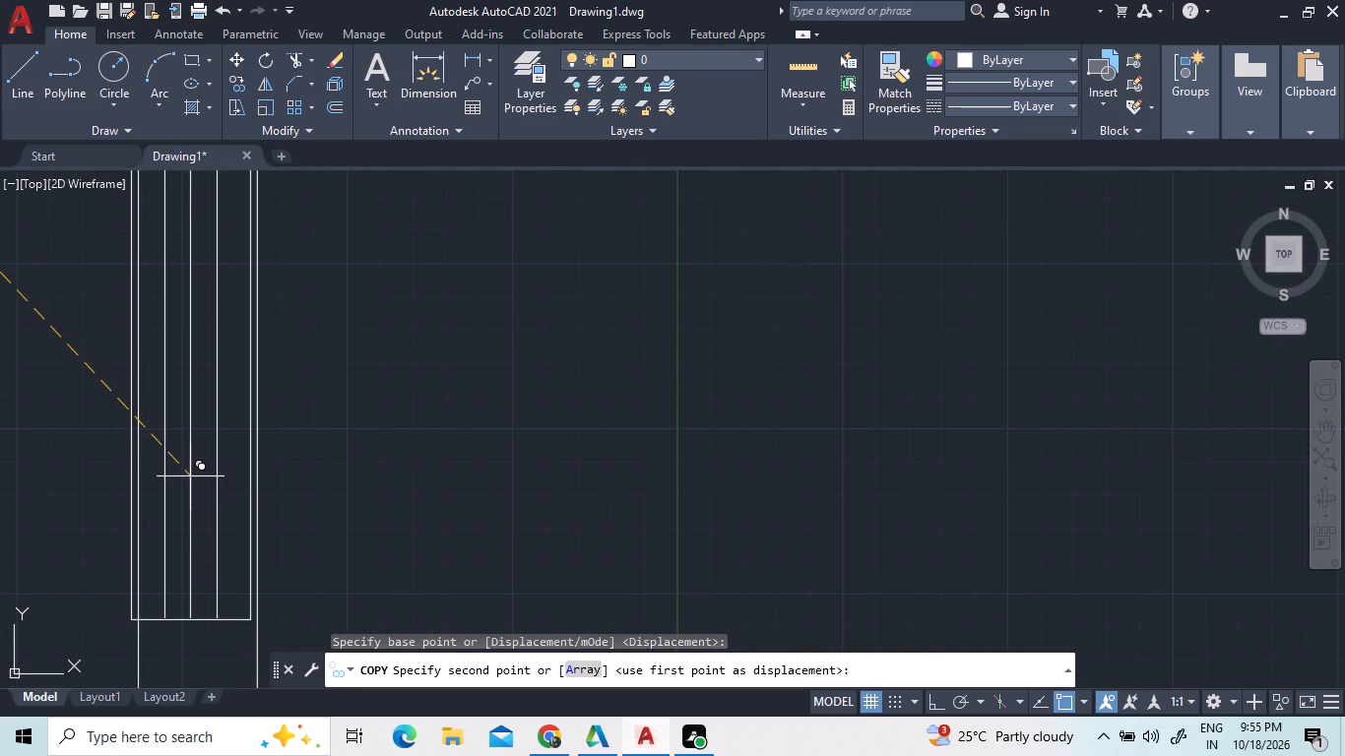
pyautogui.scroll(2, 190, 480)
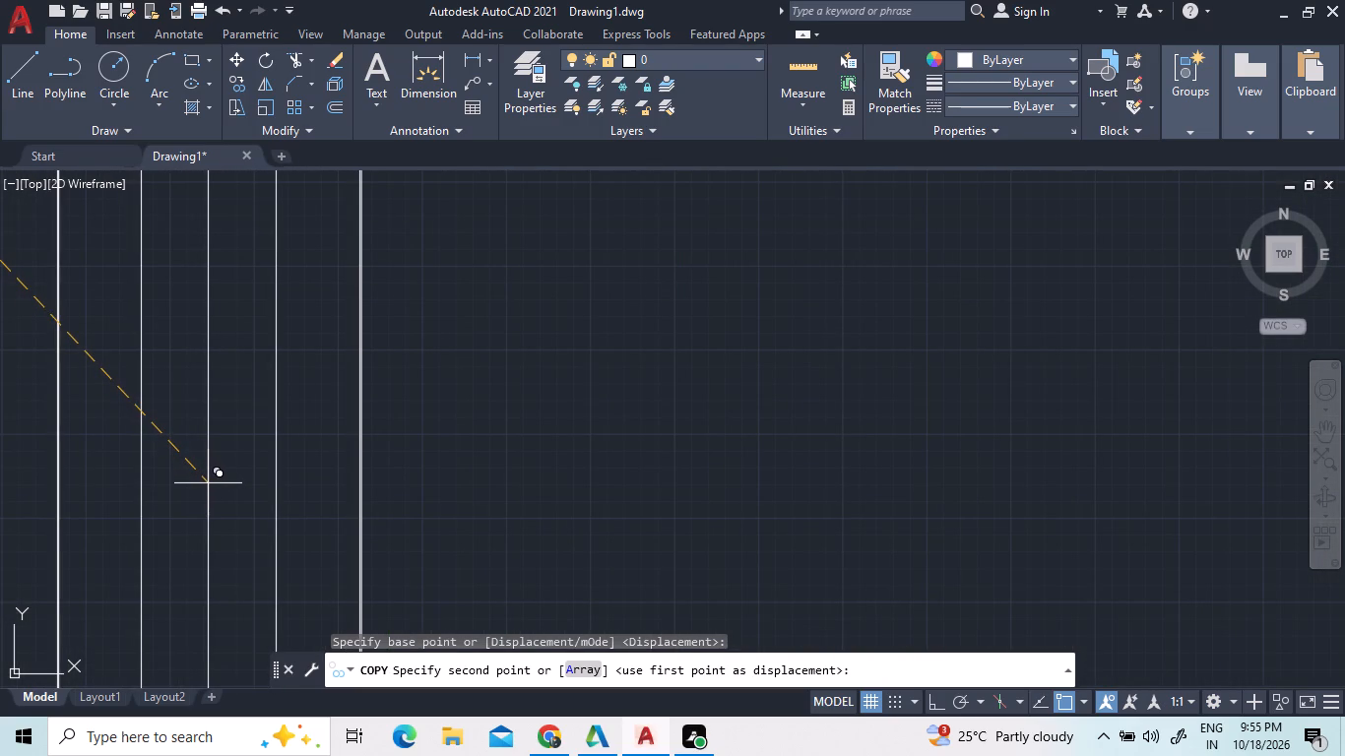
pyautogui.scroll(1, 208, 484)
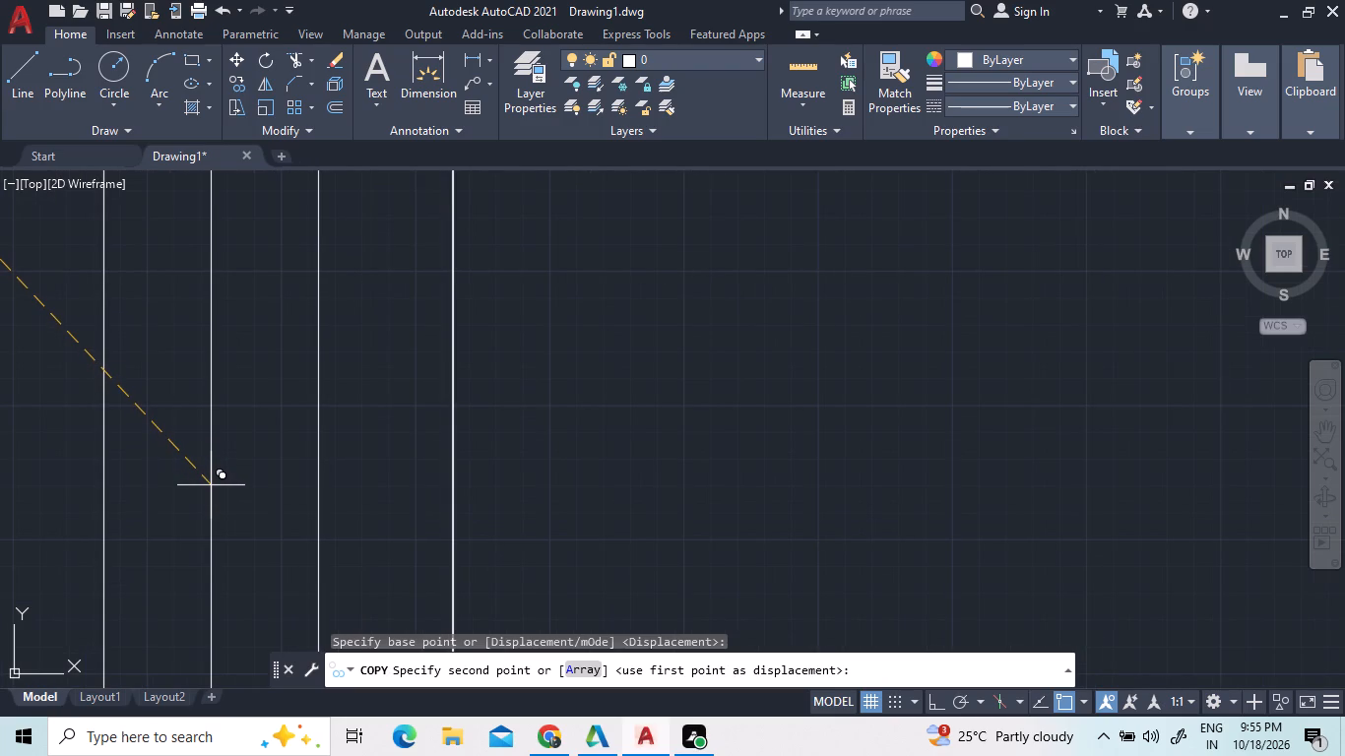
pyautogui.click(211, 485)
# Place another copy of the 9" by 3' symbol in the large room's right exterior wall and finish the Copy command.
pyautogui.scroll(-3, 212, 480)
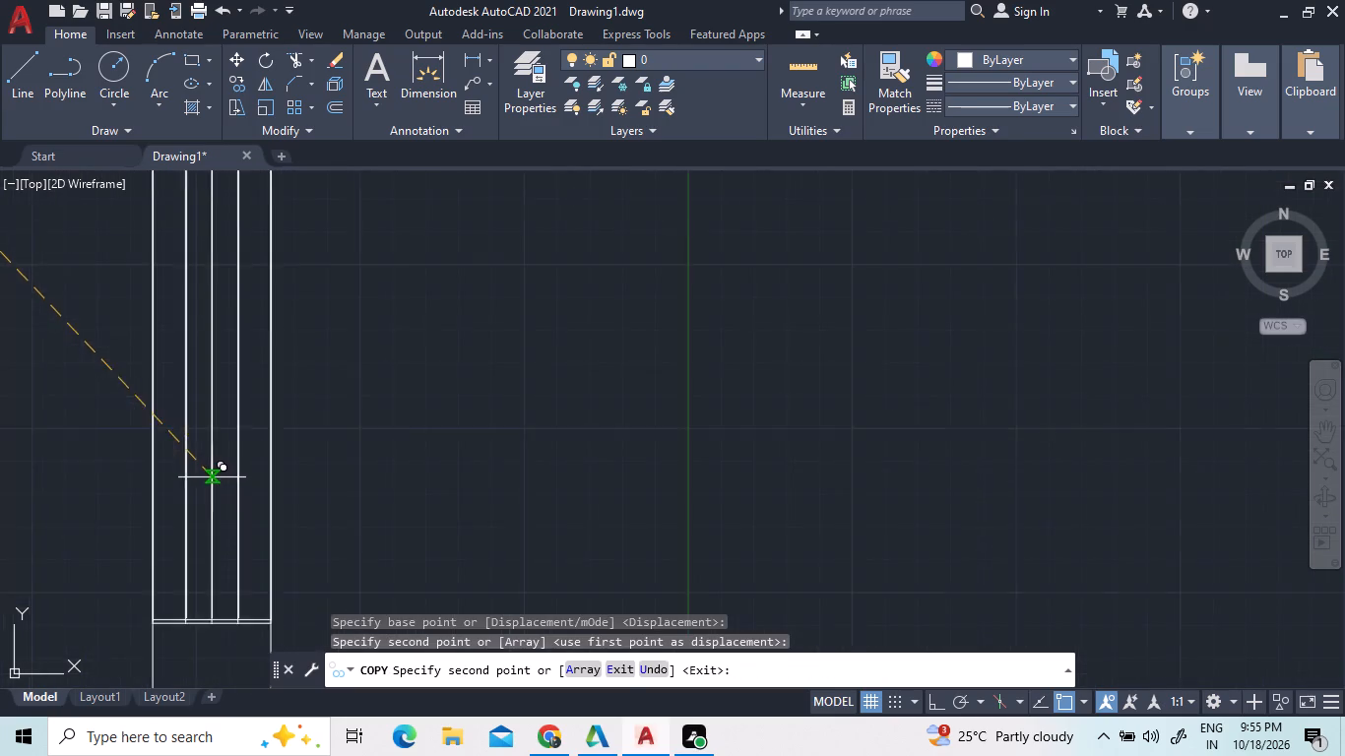
pyautogui.scroll(-3, 212, 477)
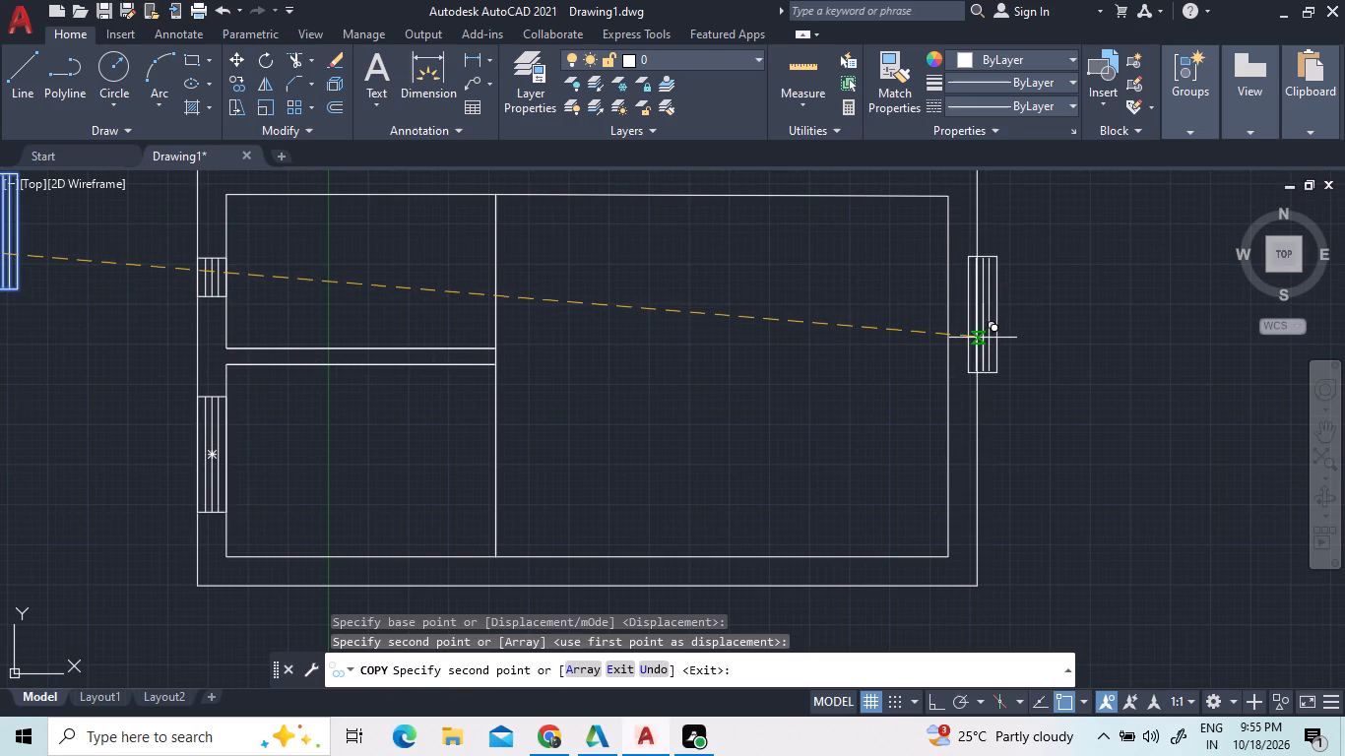
pyautogui.scroll(2, 966, 390)
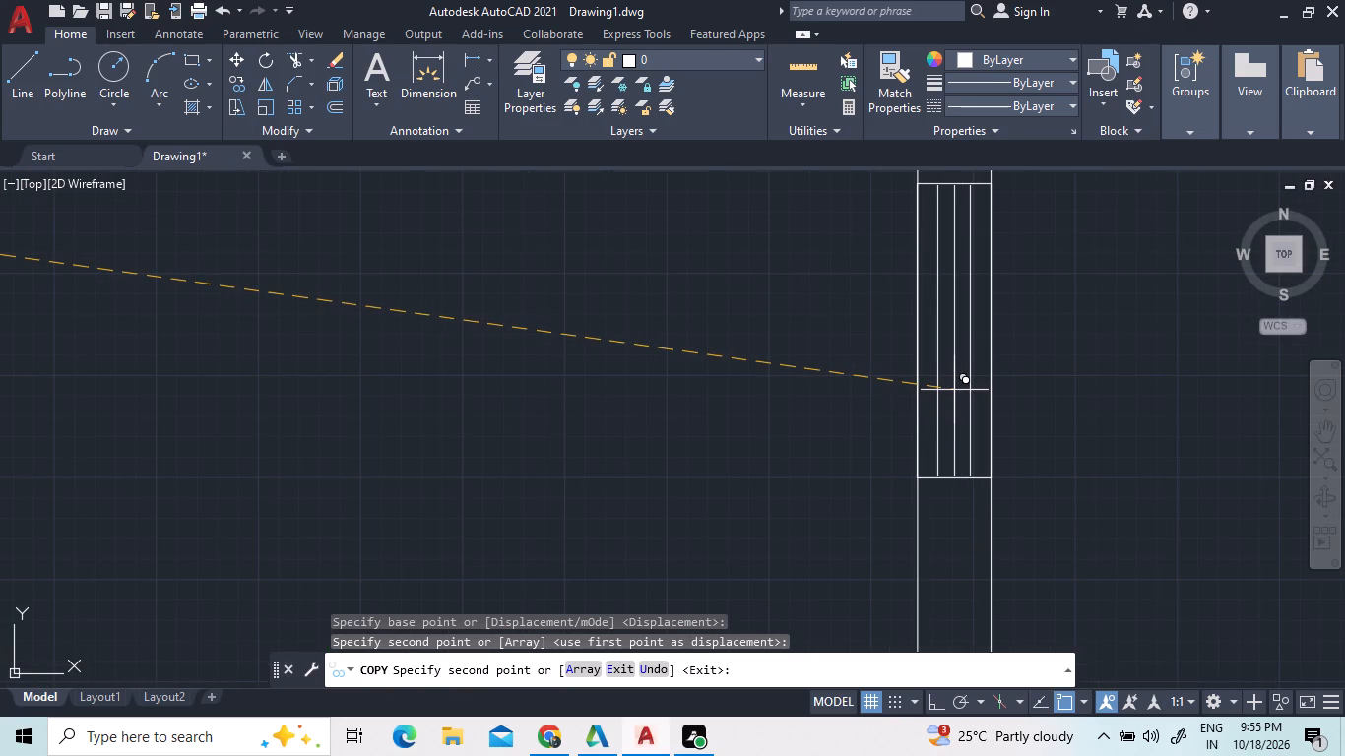
pyautogui.scroll(-3, 955, 389)
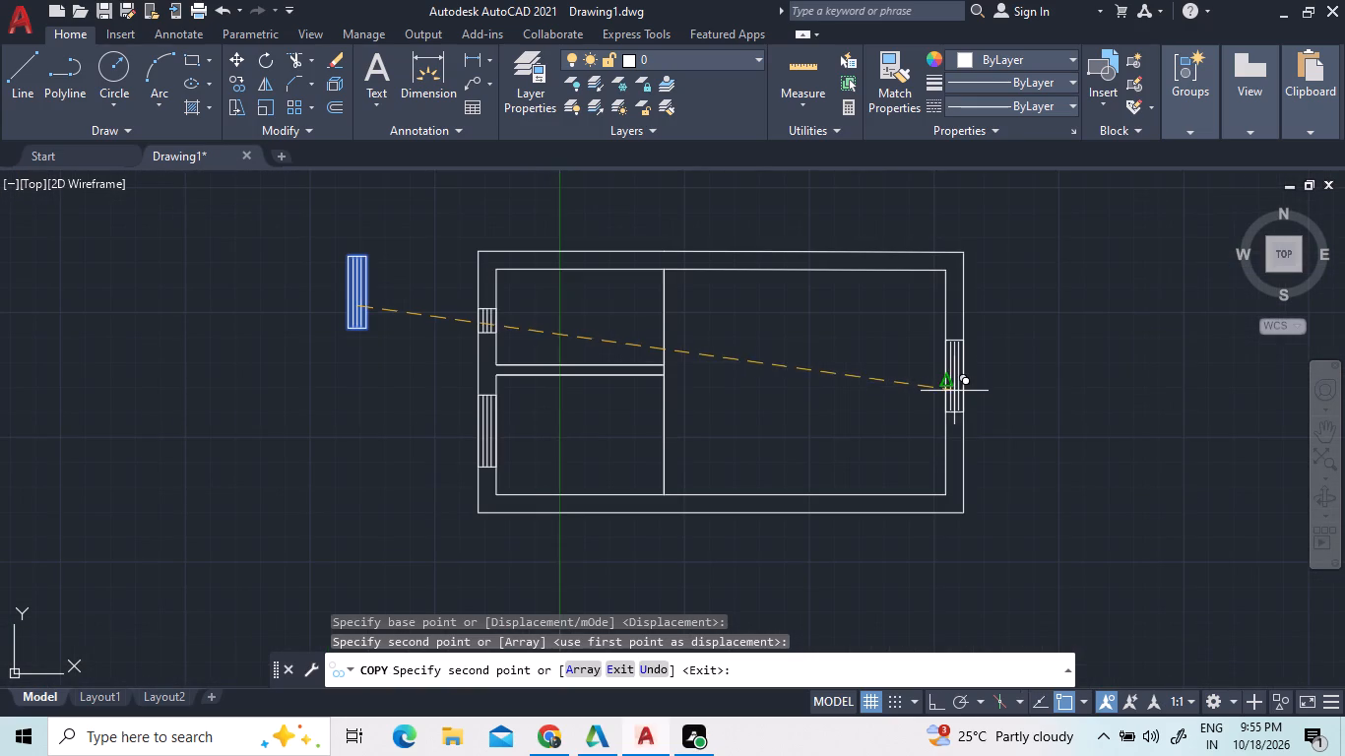
pyautogui.scroll(6, 954, 362)
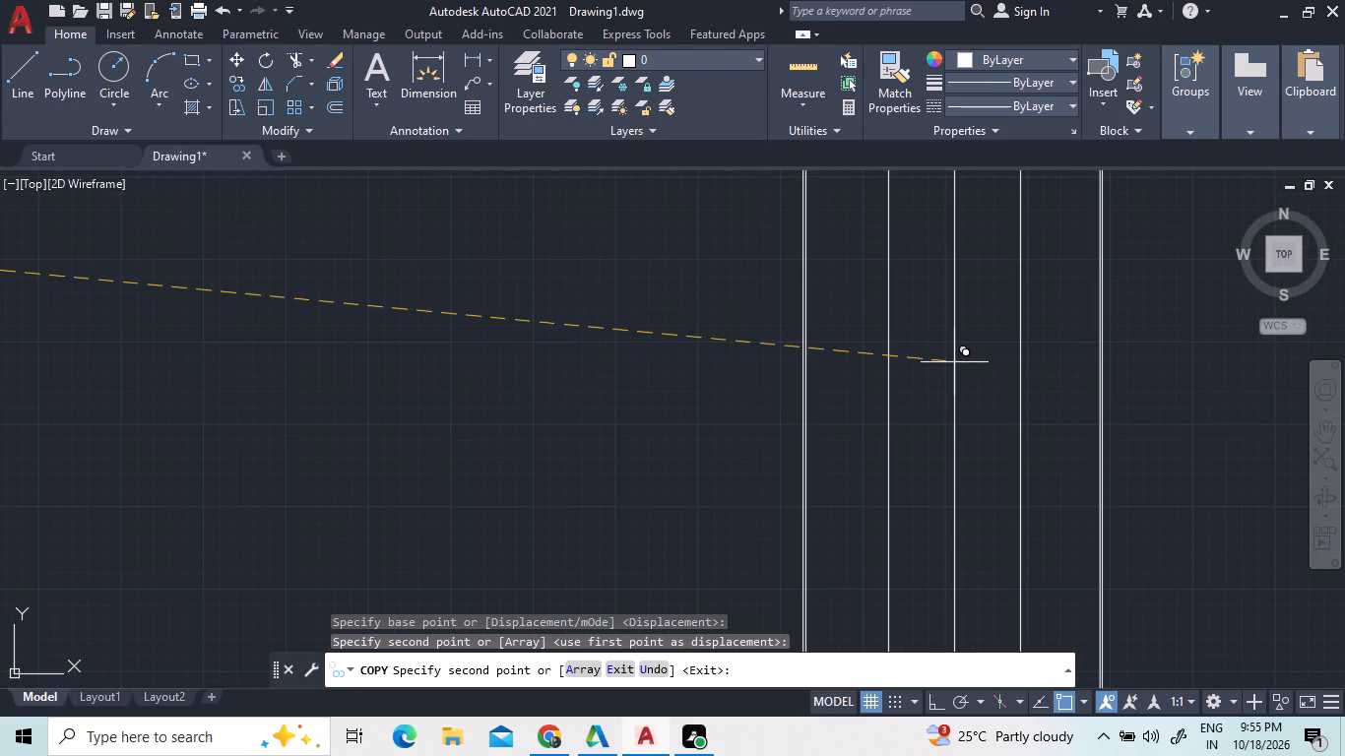
pyautogui.scroll(2, 954, 362)
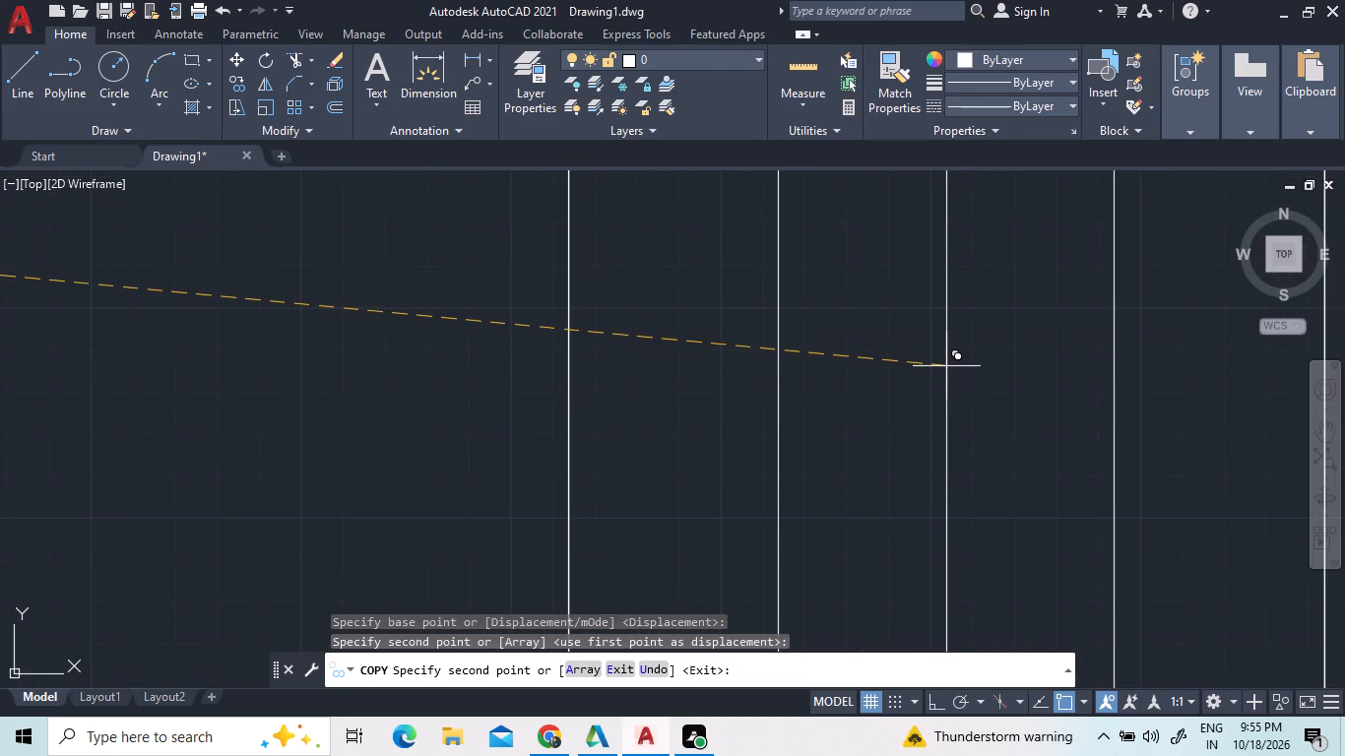
pyautogui.click(946, 366)
pyautogui.scroll(-2, 823, 471)
pyautogui.scroll(-7, 522, 435)
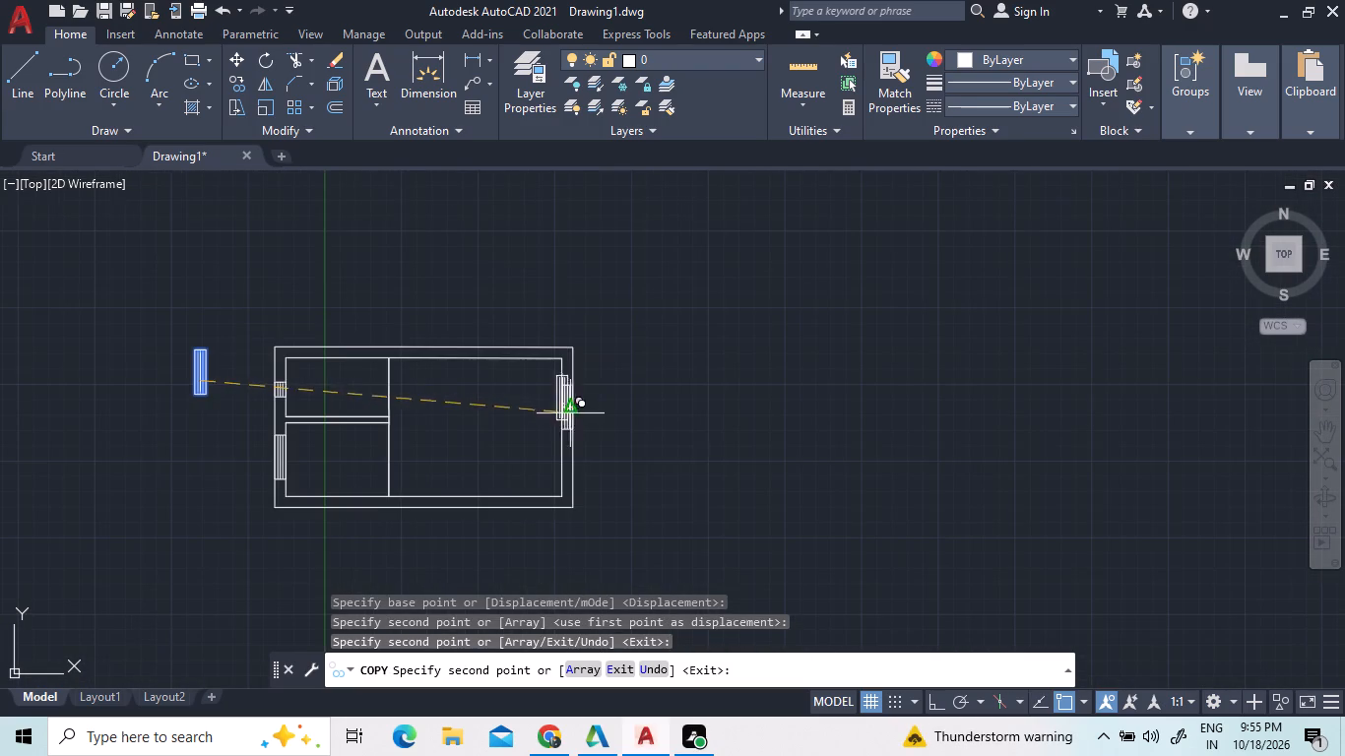
pyautogui.rightClick(154, 327)
pyautogui.click(196, 333)
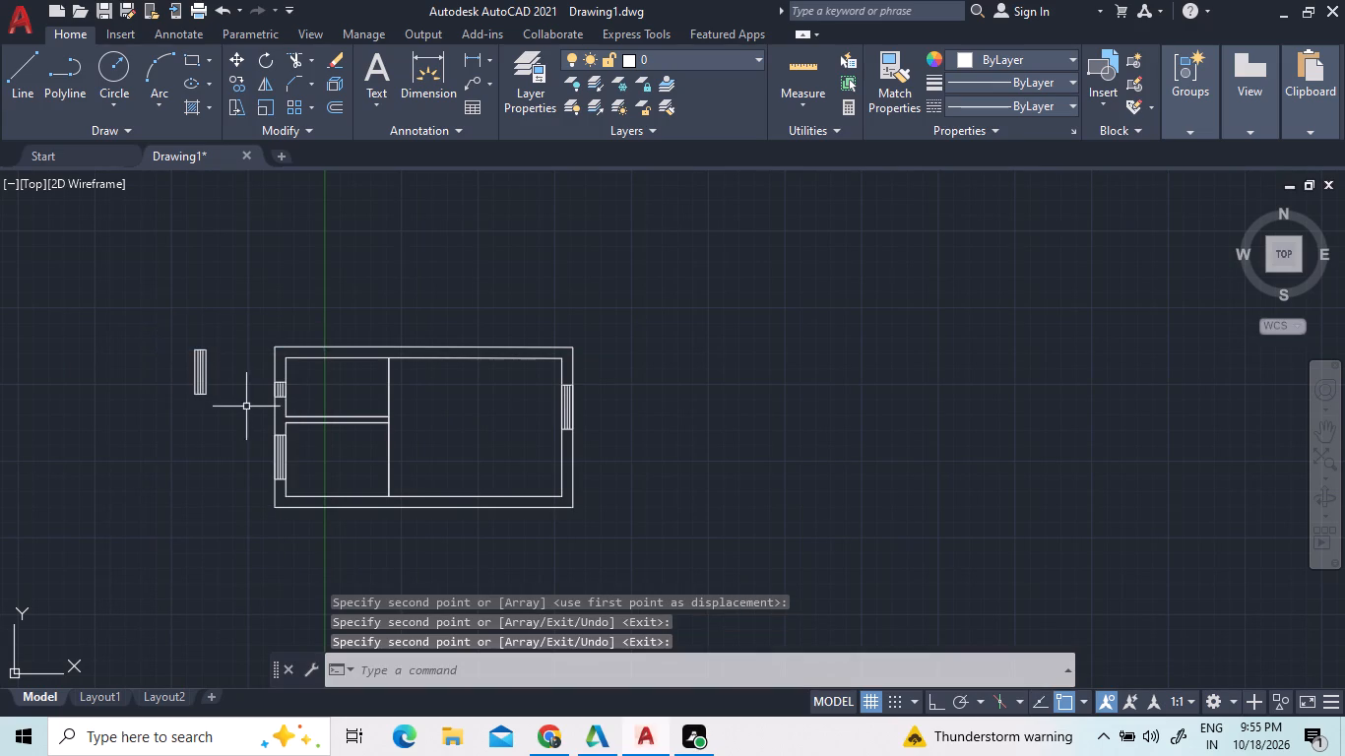
# Move the lower-left room's 9" by 3' symbol by its bottom-left corner onto the outer line of the left exterior wall.
pyautogui.scroll(7, 271, 461)
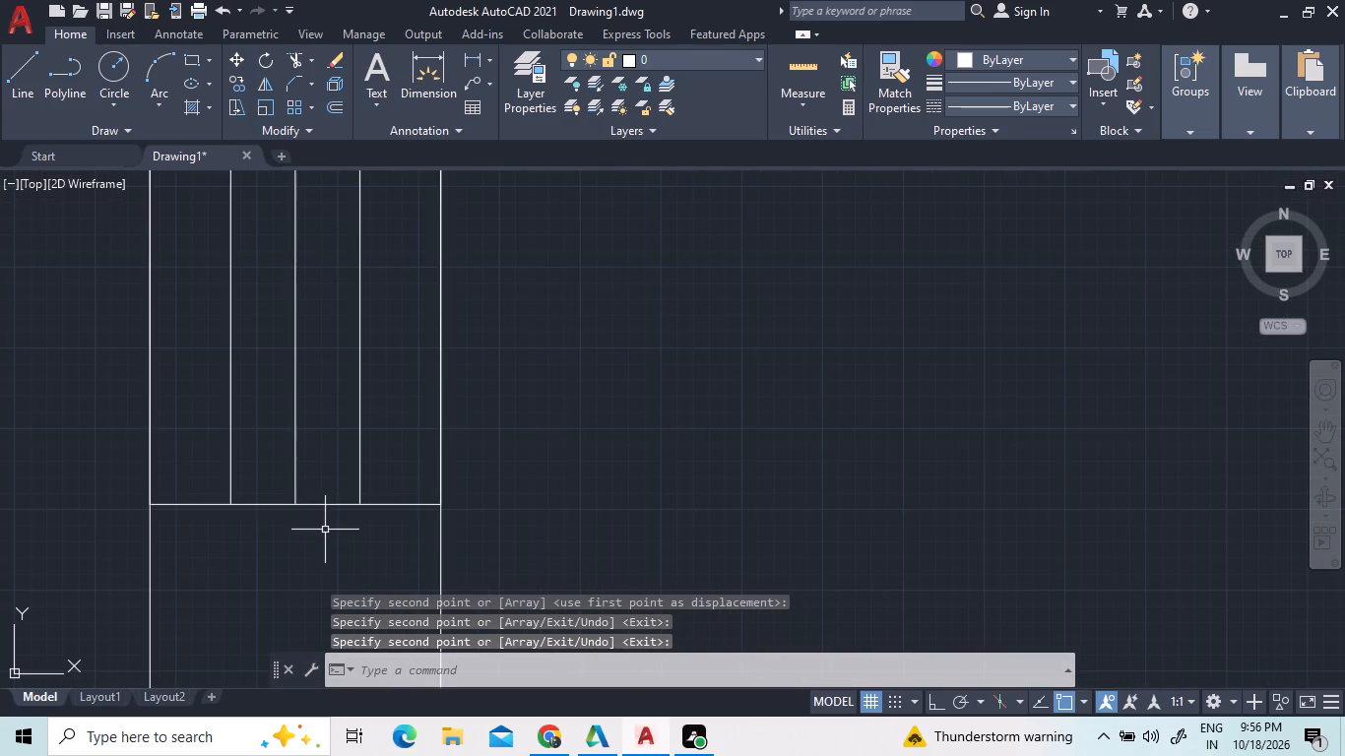
pyautogui.click(325, 531)
pyautogui.click(207, 456)
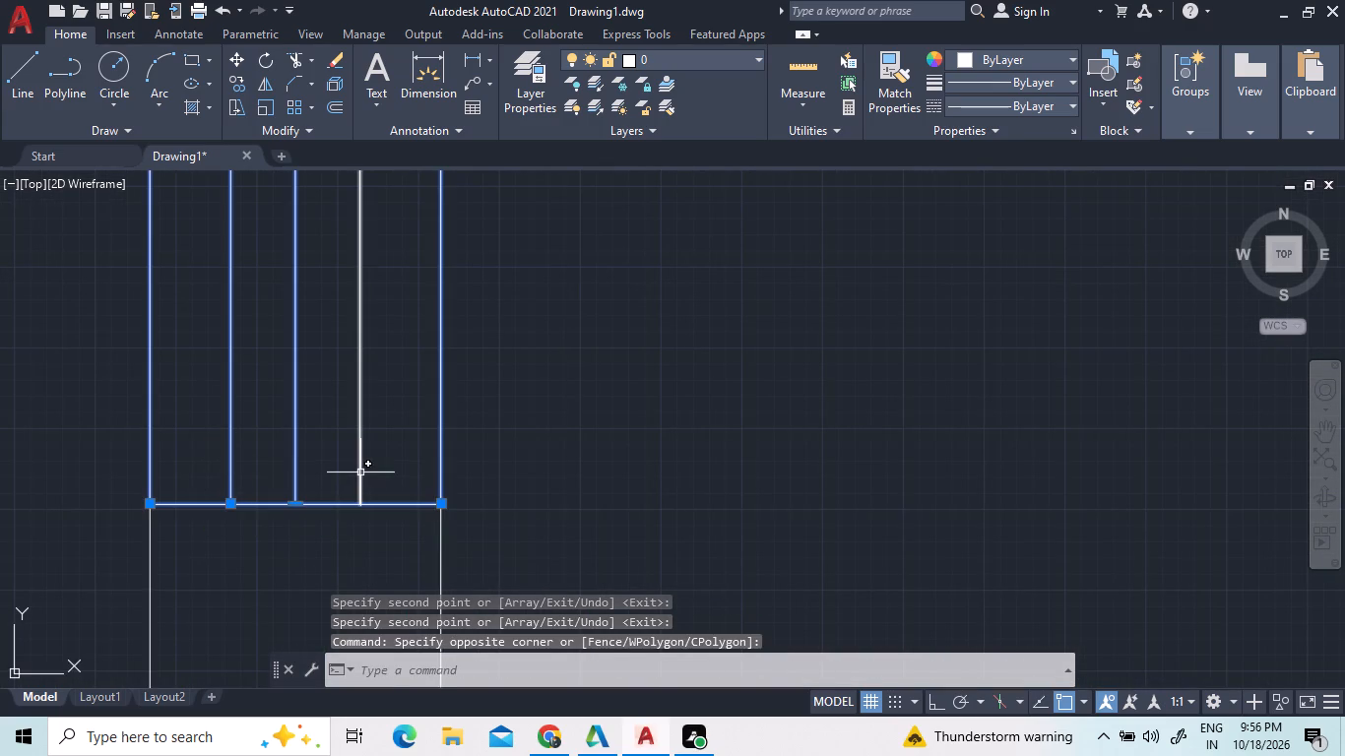
pyautogui.click(360, 472)
pyautogui.scroll(4, 128, 509)
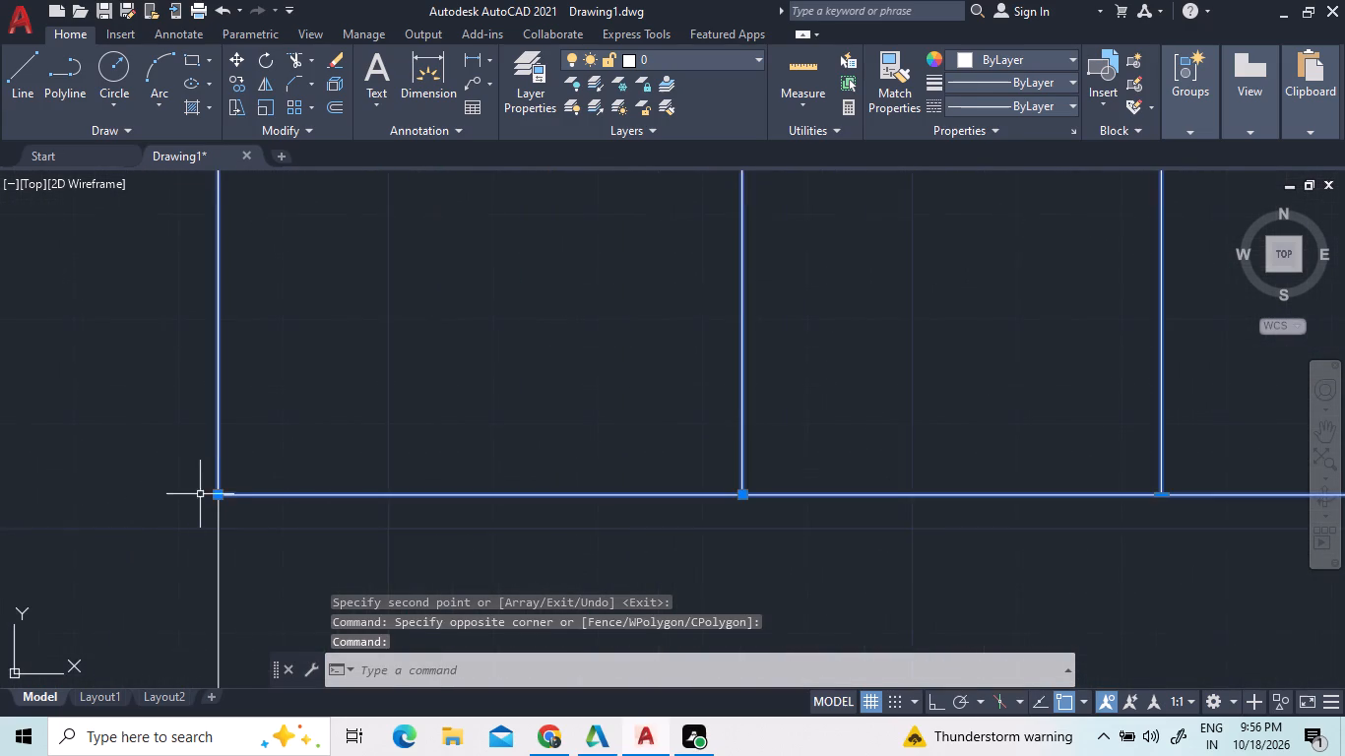
pyautogui.scroll(10, 204, 492)
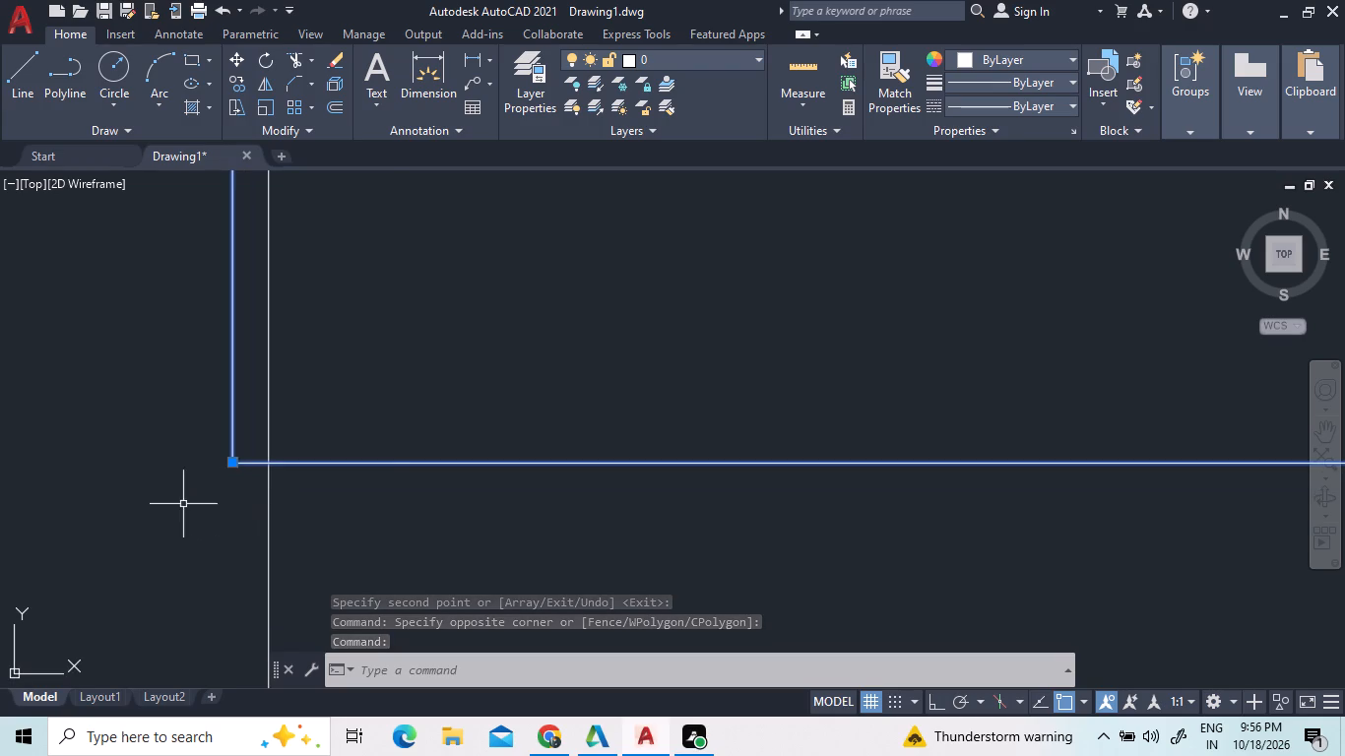
pyautogui.rightClick(170, 508)
pyautogui.click(241, 195)
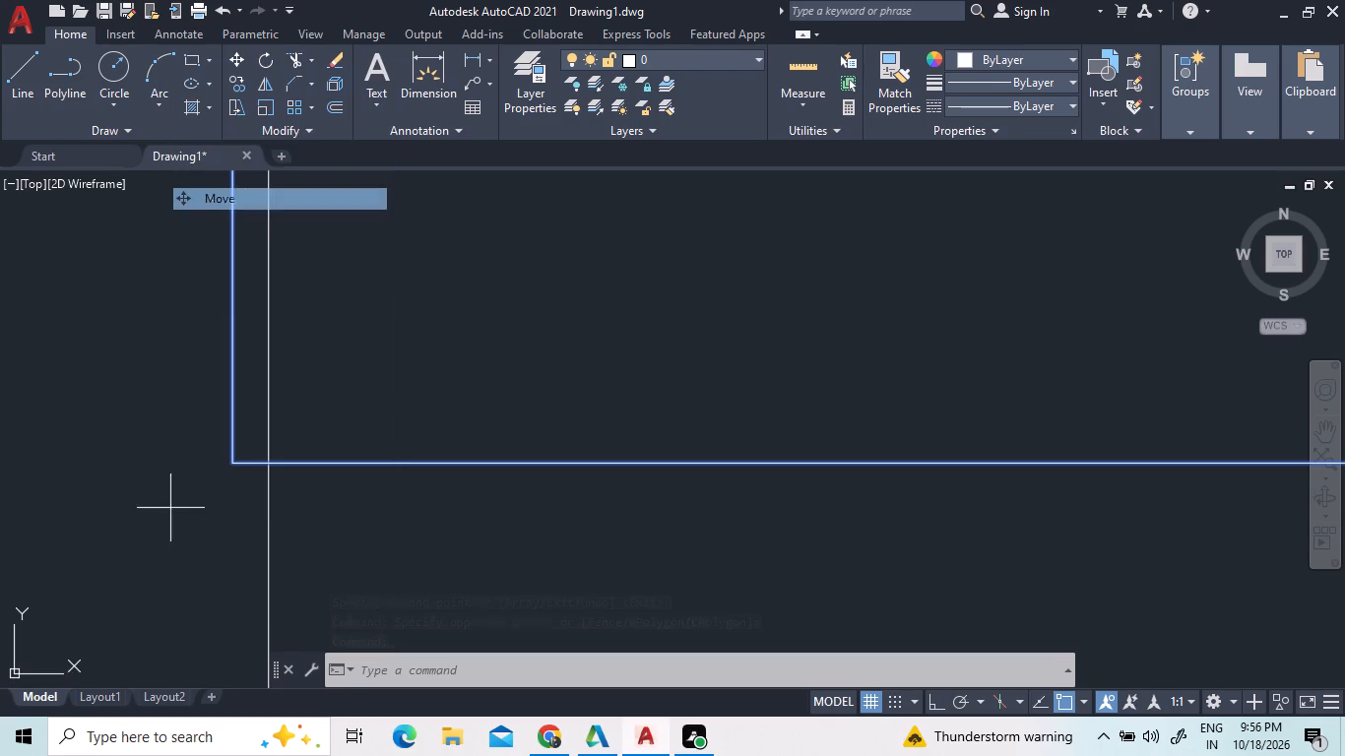
pyautogui.click(233, 470)
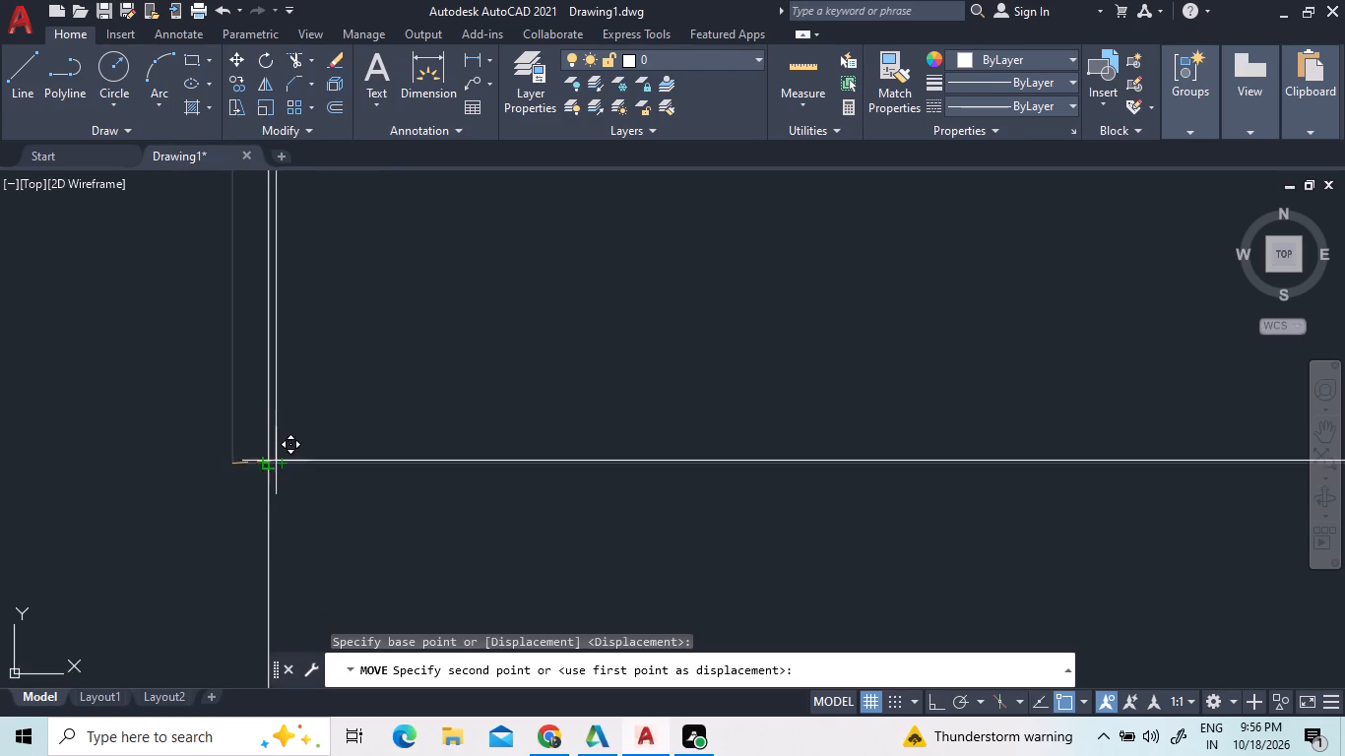
pyautogui.click(265, 465)
# Examine how the corners of the lower-left room's 9" by 3' symbol meet the exterior wall lines.
pyautogui.scroll(-3, 190, 510)
pyautogui.scroll(-6, 57, 470)
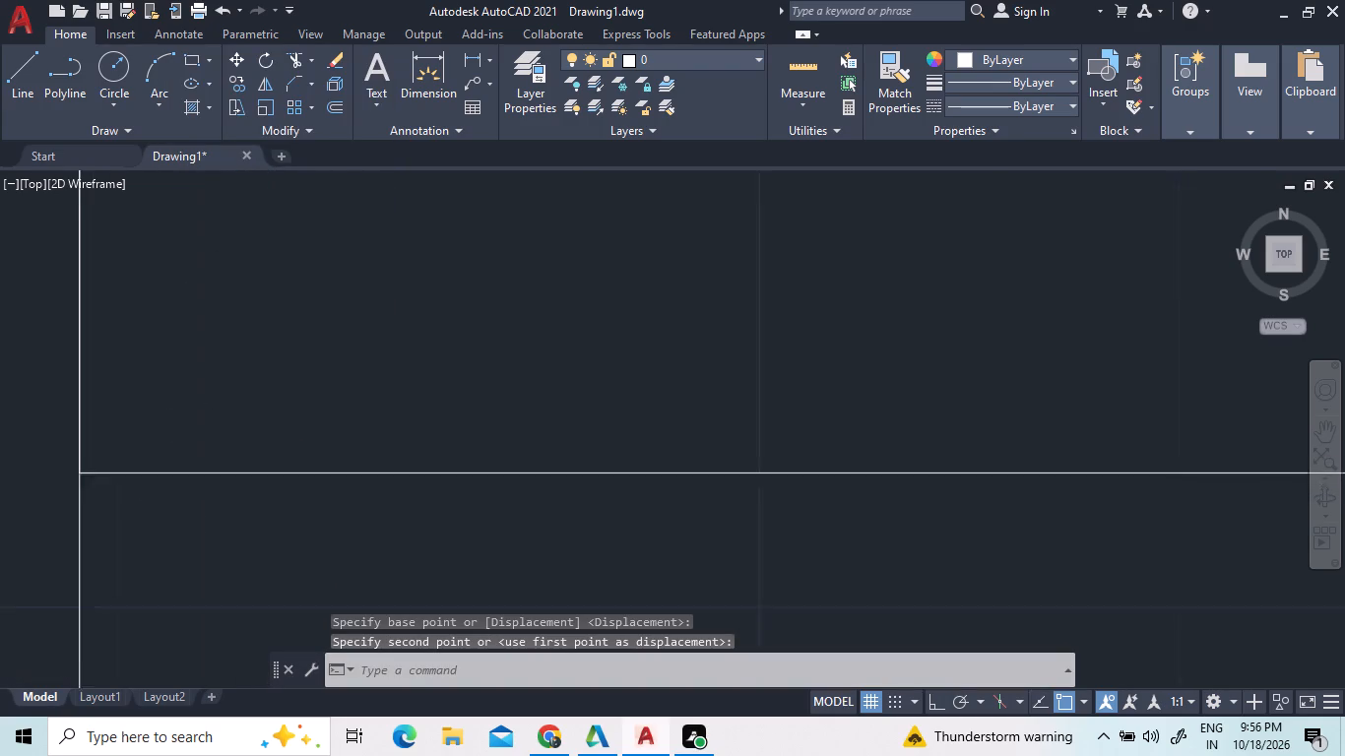
pyautogui.scroll(-11, 57, 469)
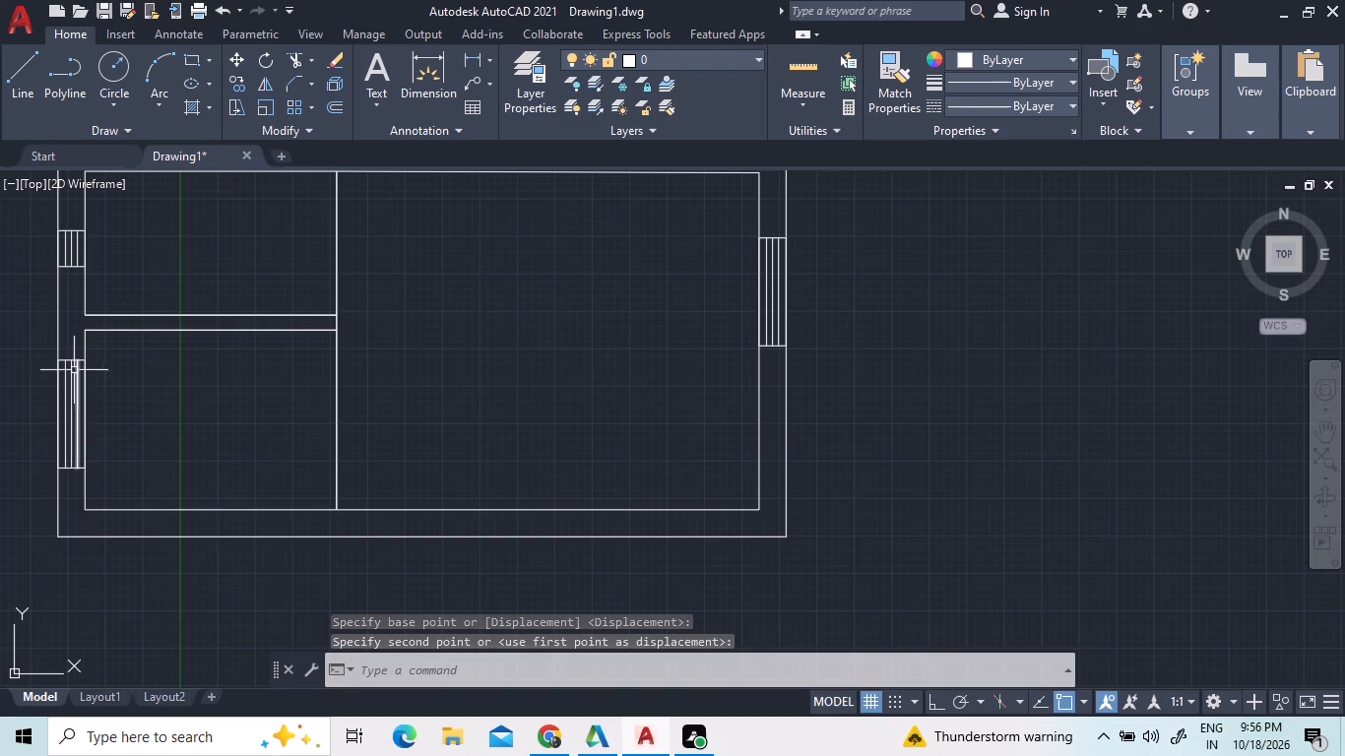
pyautogui.scroll(10, 63, 356)
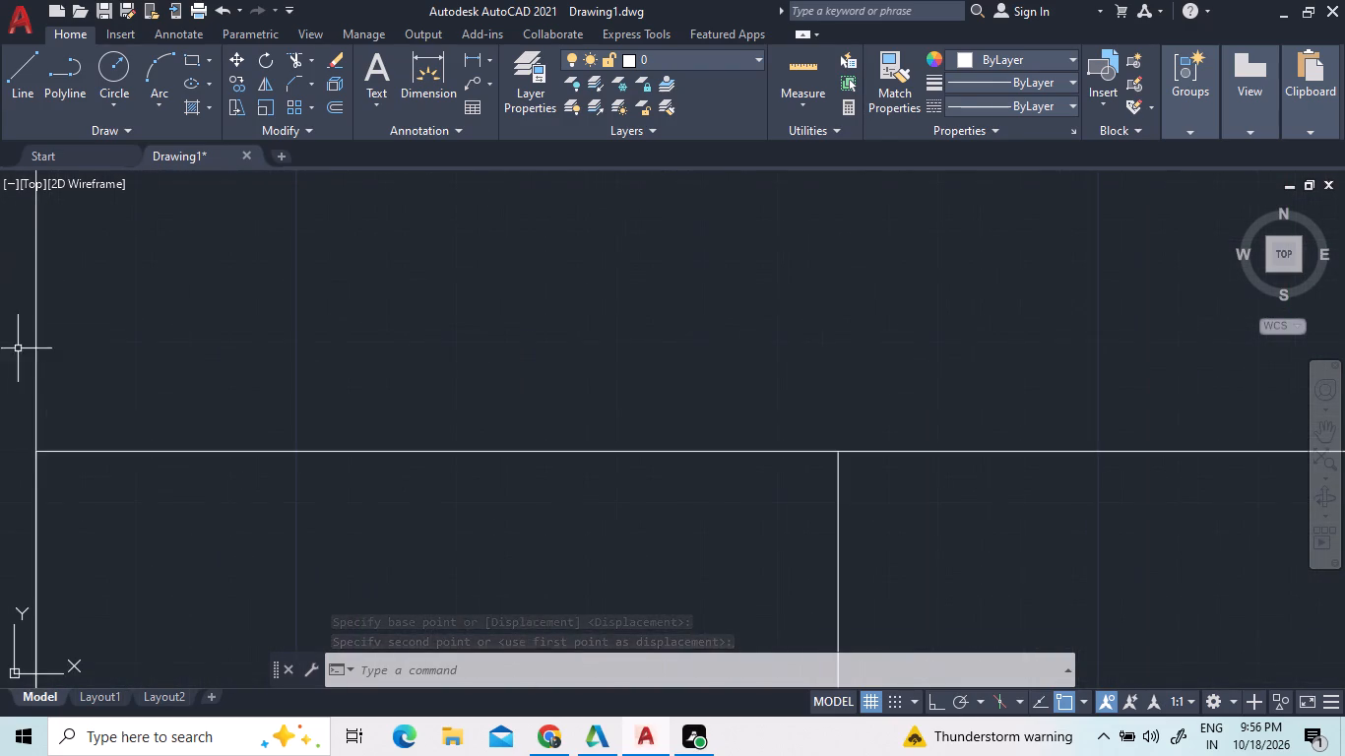
pyautogui.scroll(2, 48, 383)
pyautogui.scroll(3, 32, 591)
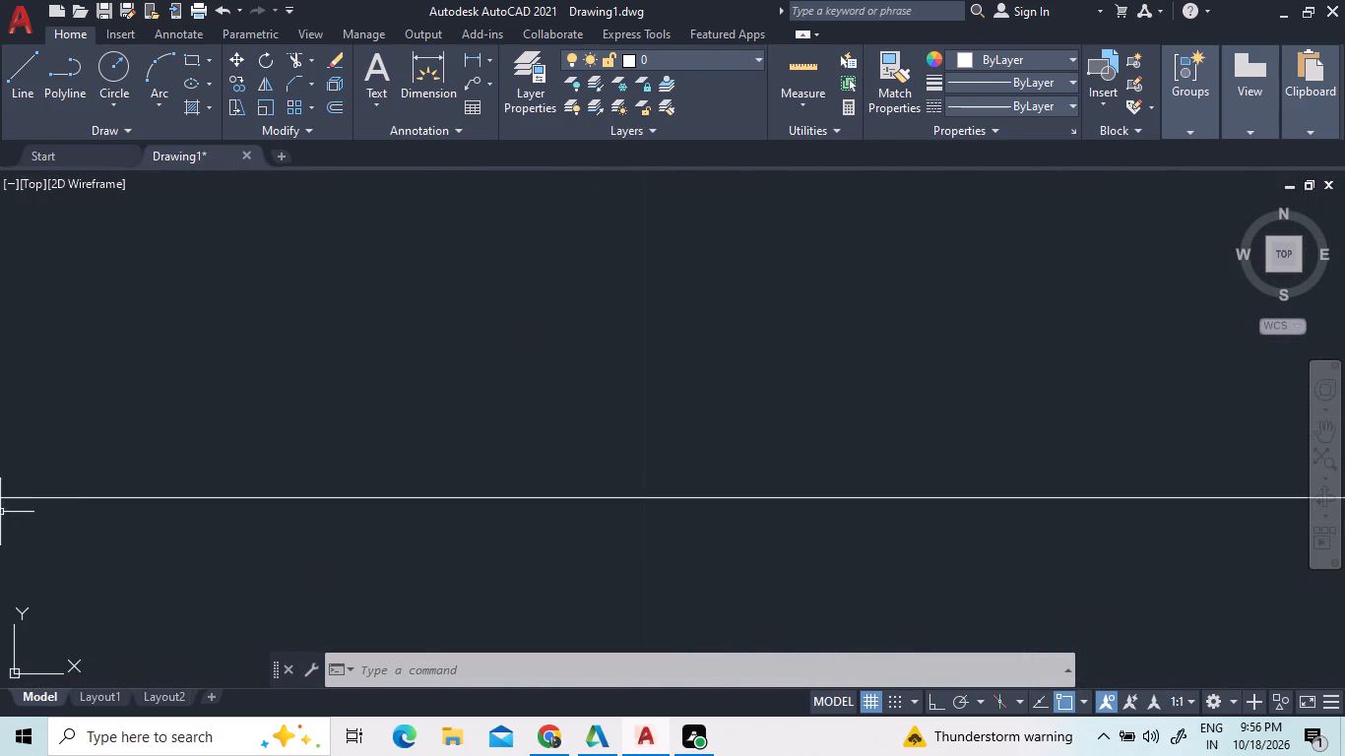
pyautogui.scroll(-2, 70, 534)
pyautogui.scroll(4, 24, 513)
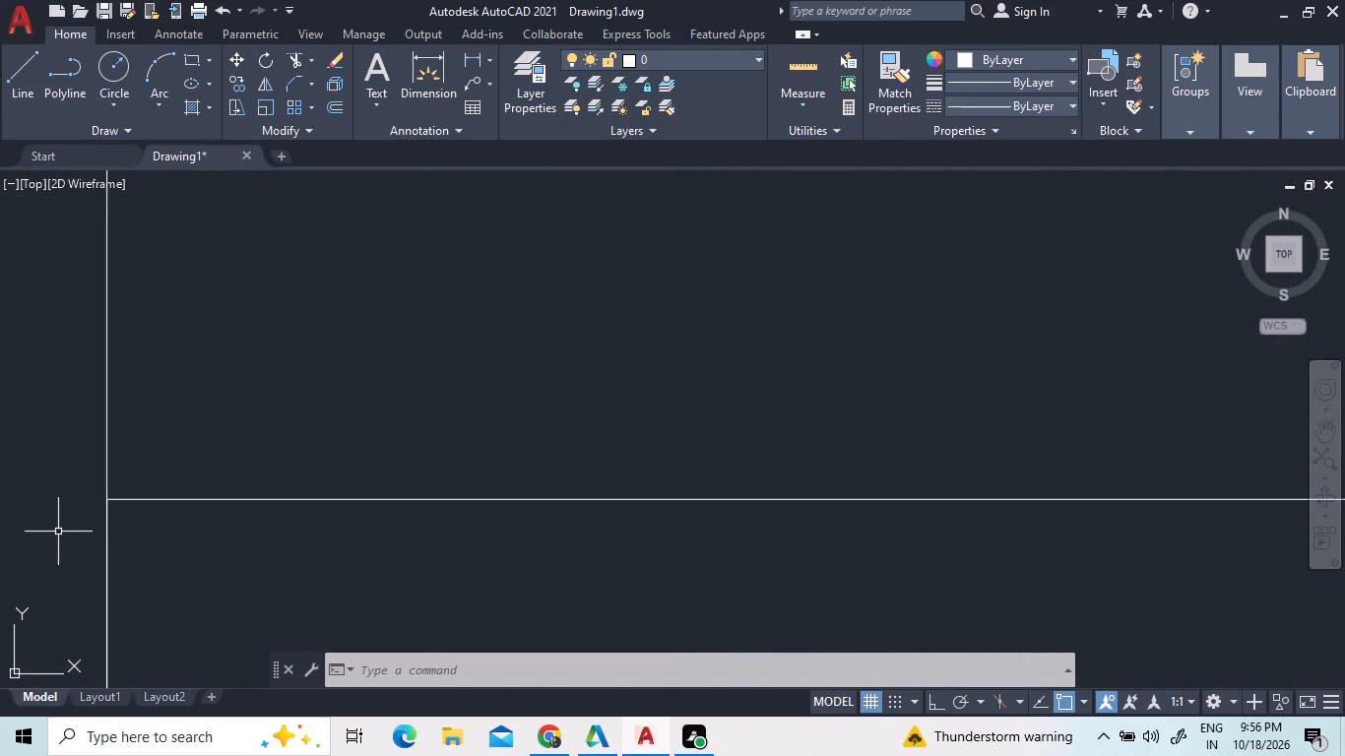
# Erase the 9" by 3' symbol, with its inner lines, from the right exterior wall.
pyautogui.scroll(-17, 56, 530)
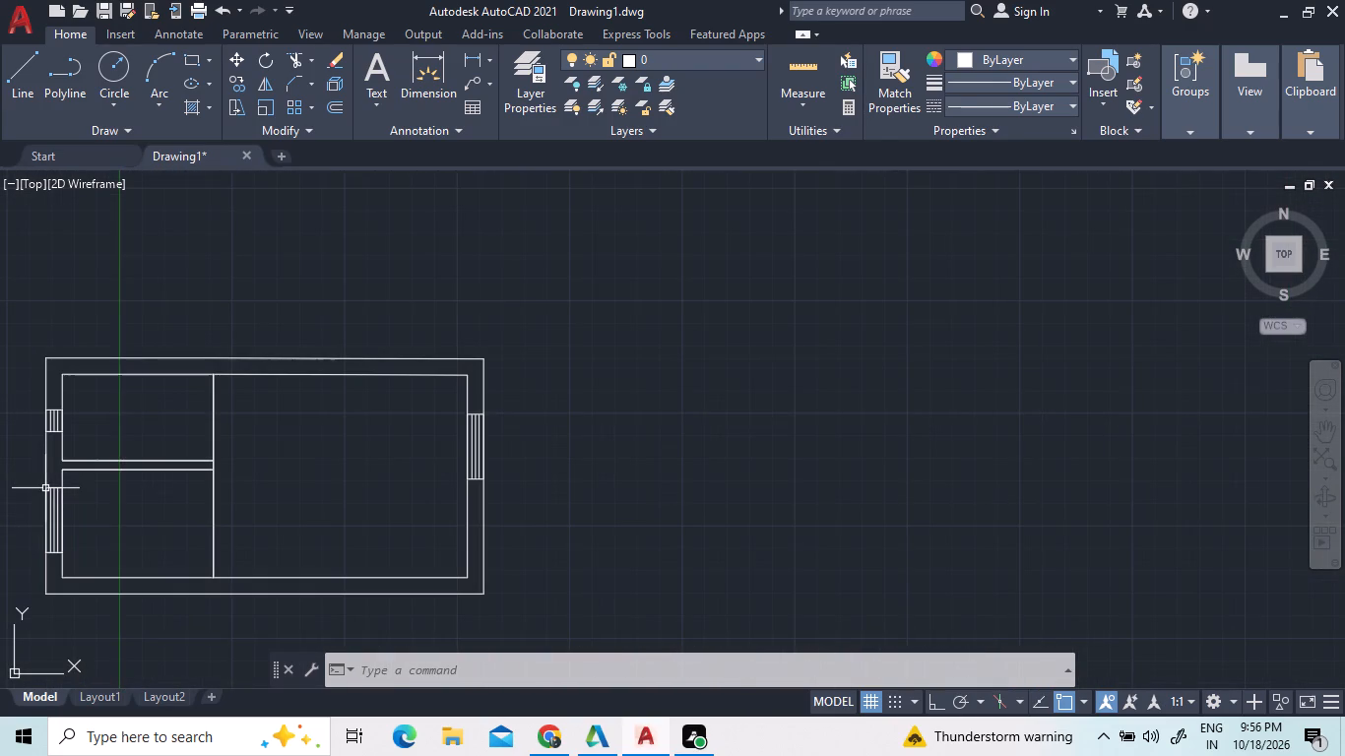
pyautogui.scroll(2, 514, 450)
pyautogui.scroll(8, 445, 511)
pyautogui.click(549, 558)
pyautogui.scroll(-3, 350, 489)
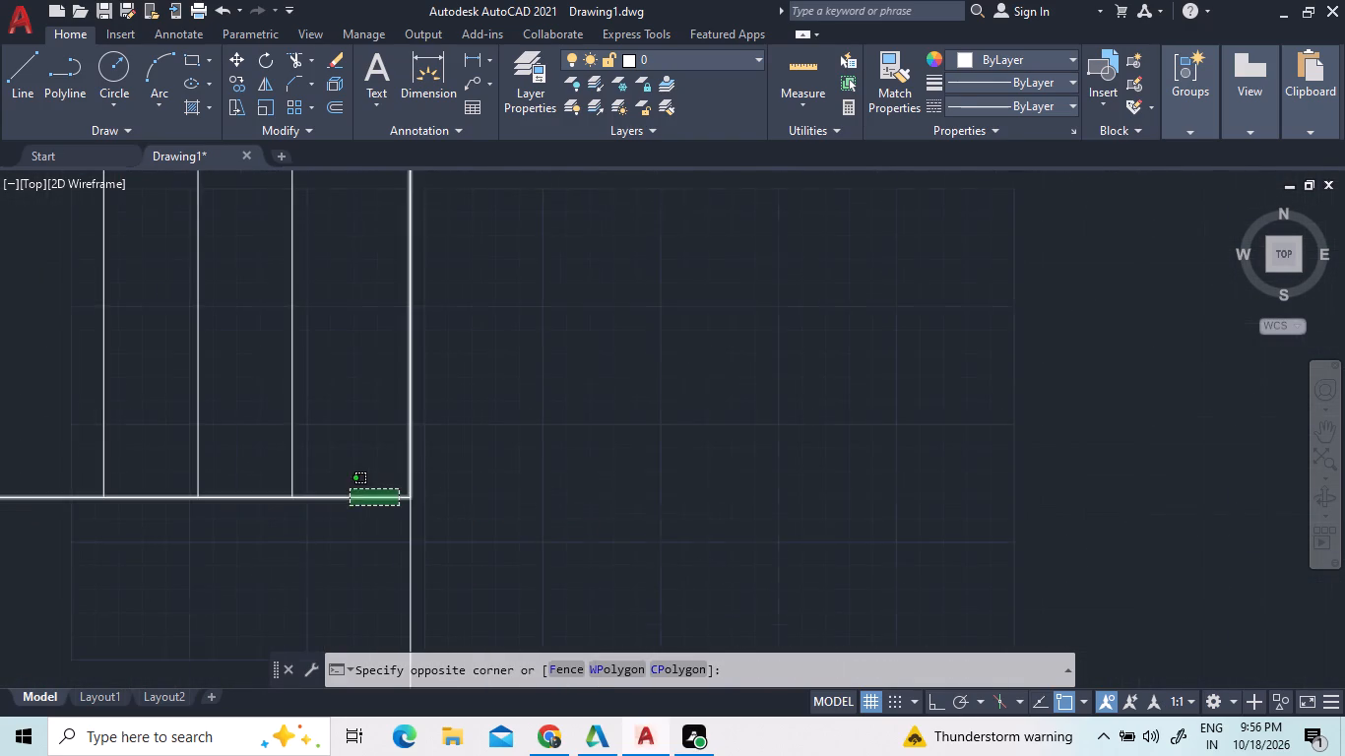
pyautogui.scroll(-3, 350, 489)
pyautogui.click(282, 468)
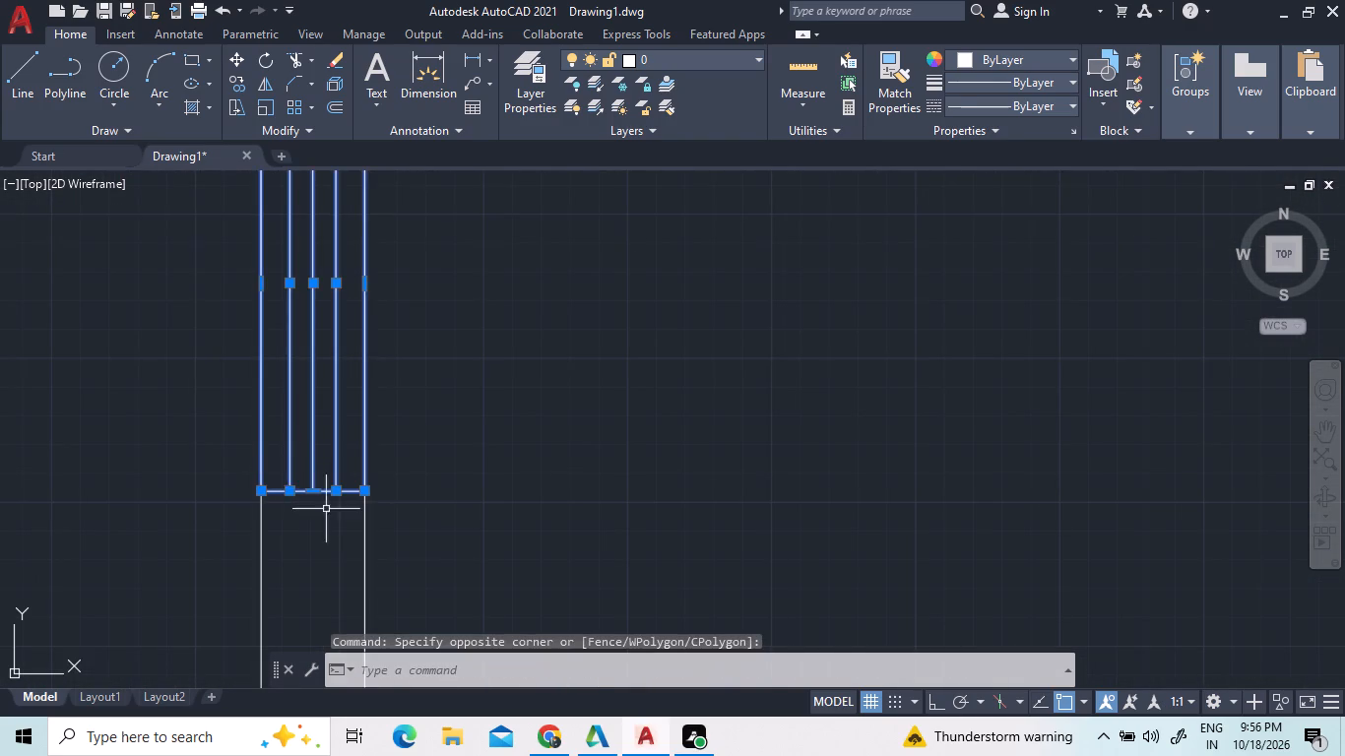
pyautogui.scroll(5, 335, 511)
pyautogui.scroll(2, 495, 370)
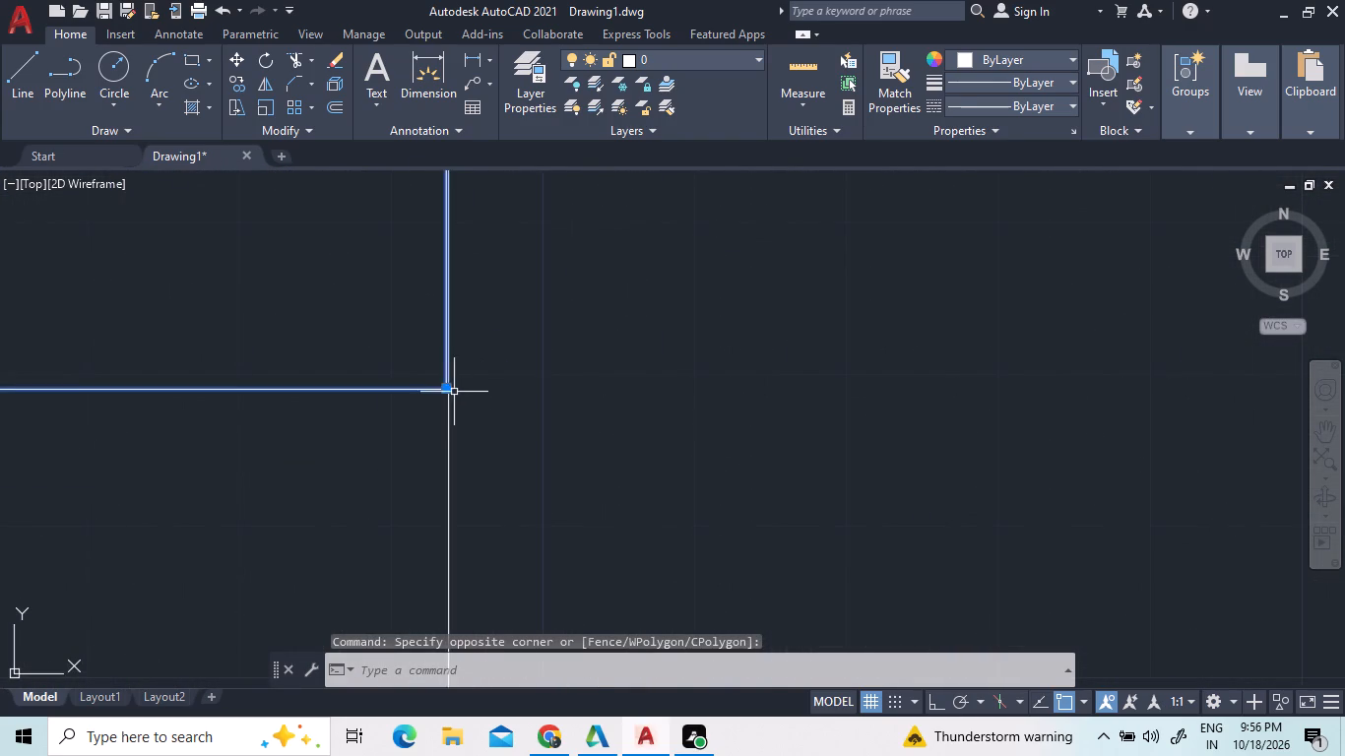
pyautogui.scroll(8, 454, 385)
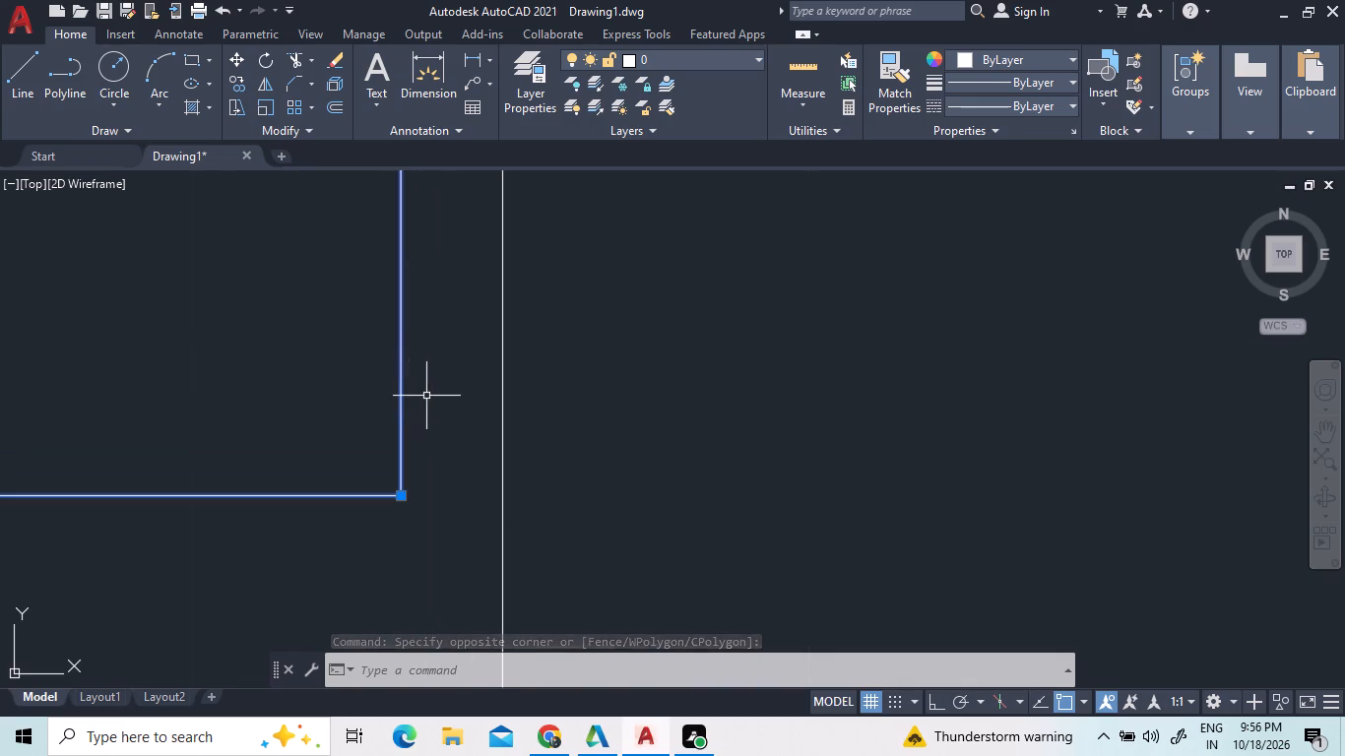
pyautogui.rightClick(428, 398)
pyautogui.click(451, 396)
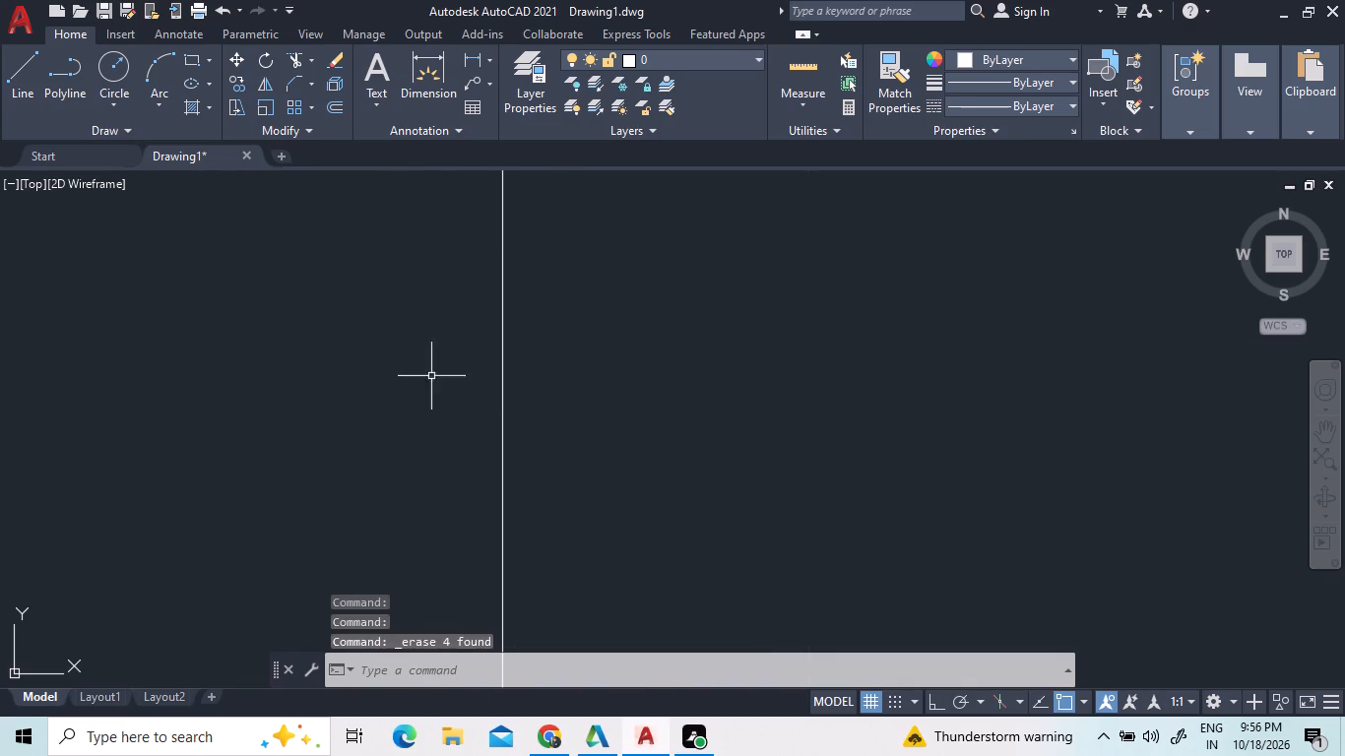
# Undo the erasure of the 9" by 3' symbol in the right exterior wall.
pyautogui.click(212, 9)
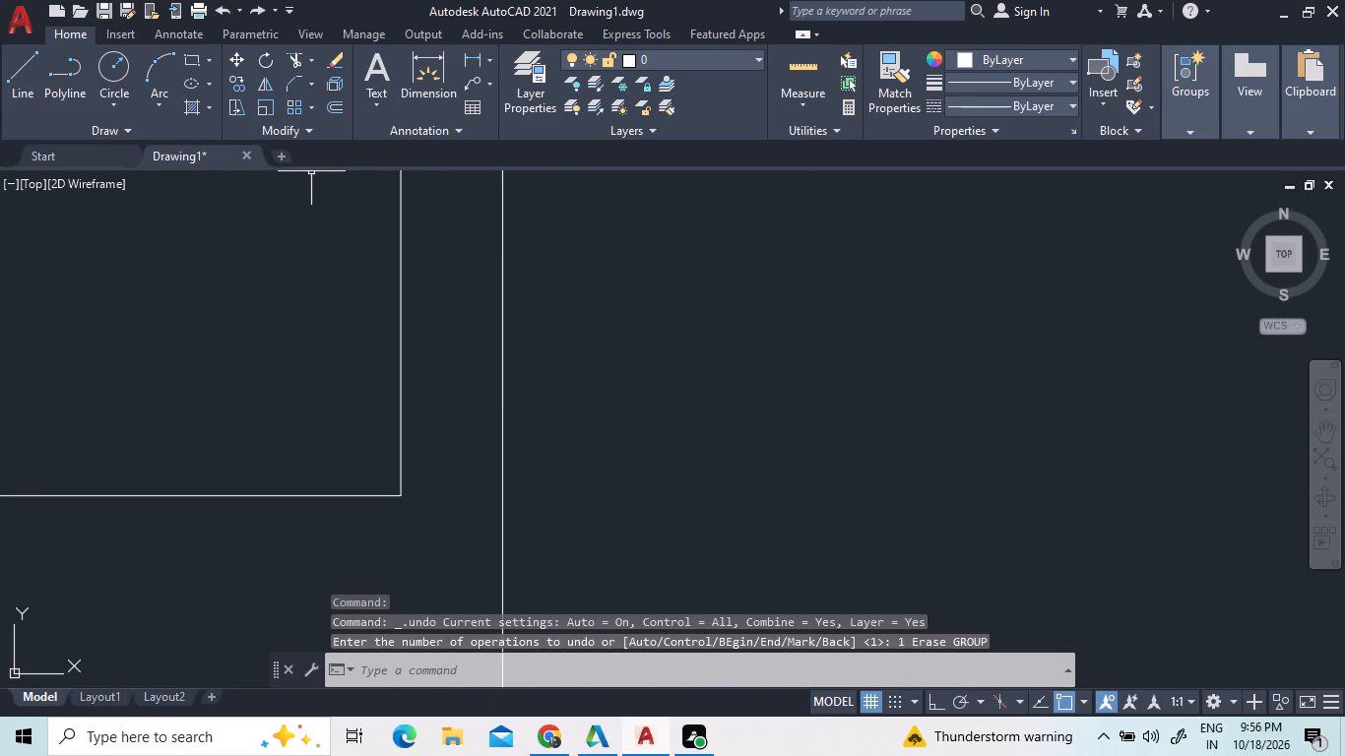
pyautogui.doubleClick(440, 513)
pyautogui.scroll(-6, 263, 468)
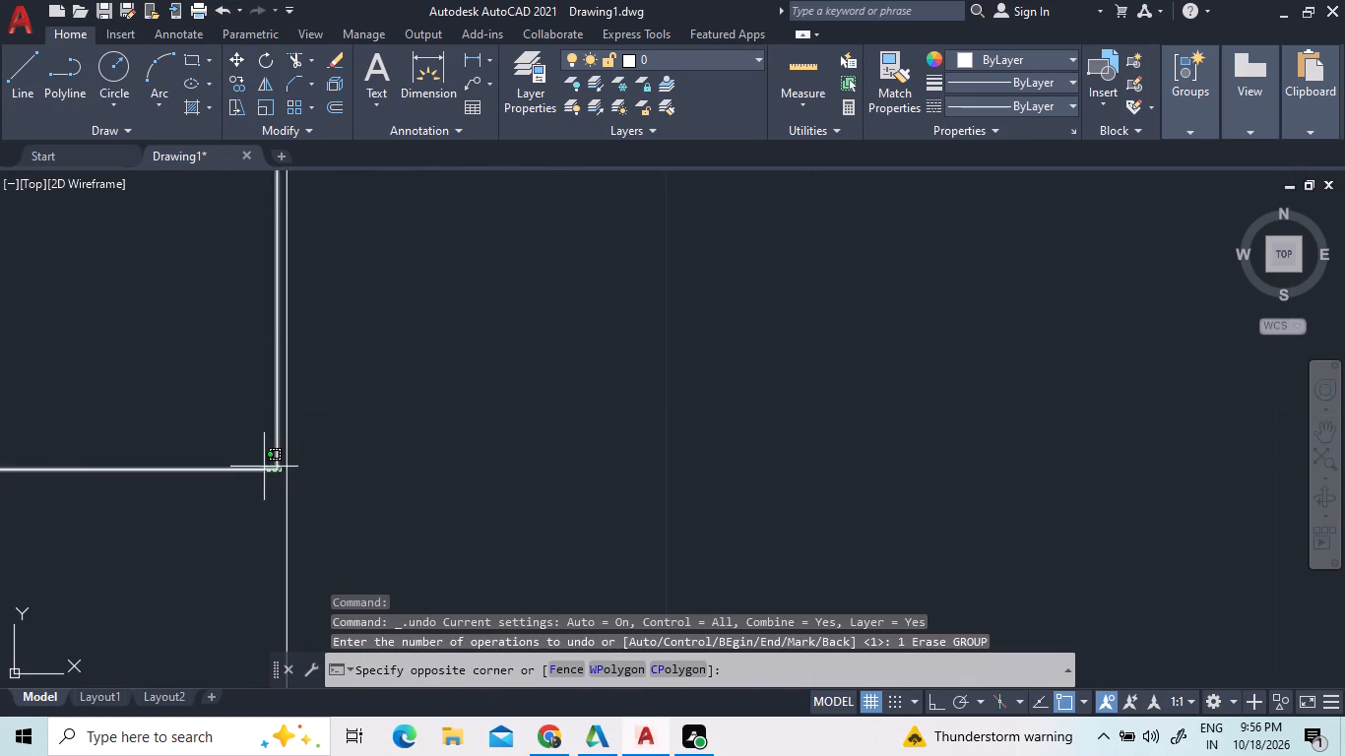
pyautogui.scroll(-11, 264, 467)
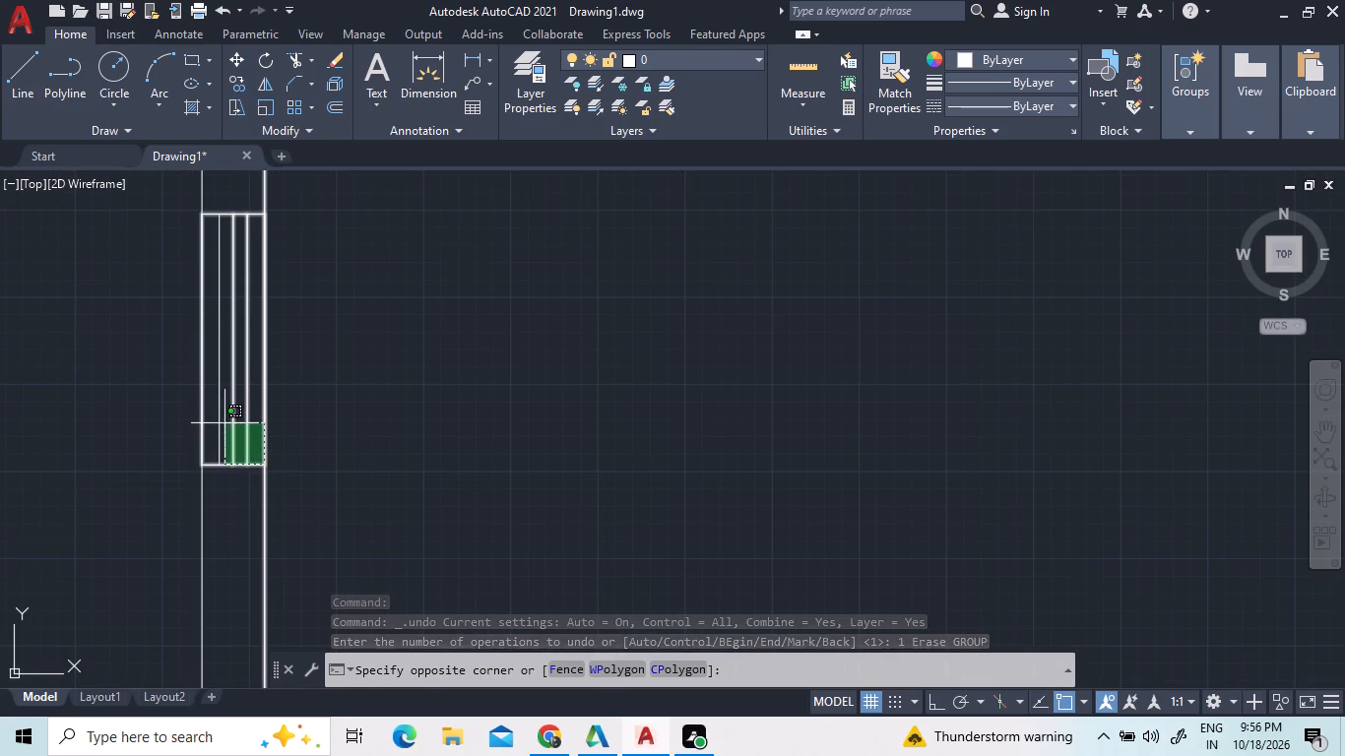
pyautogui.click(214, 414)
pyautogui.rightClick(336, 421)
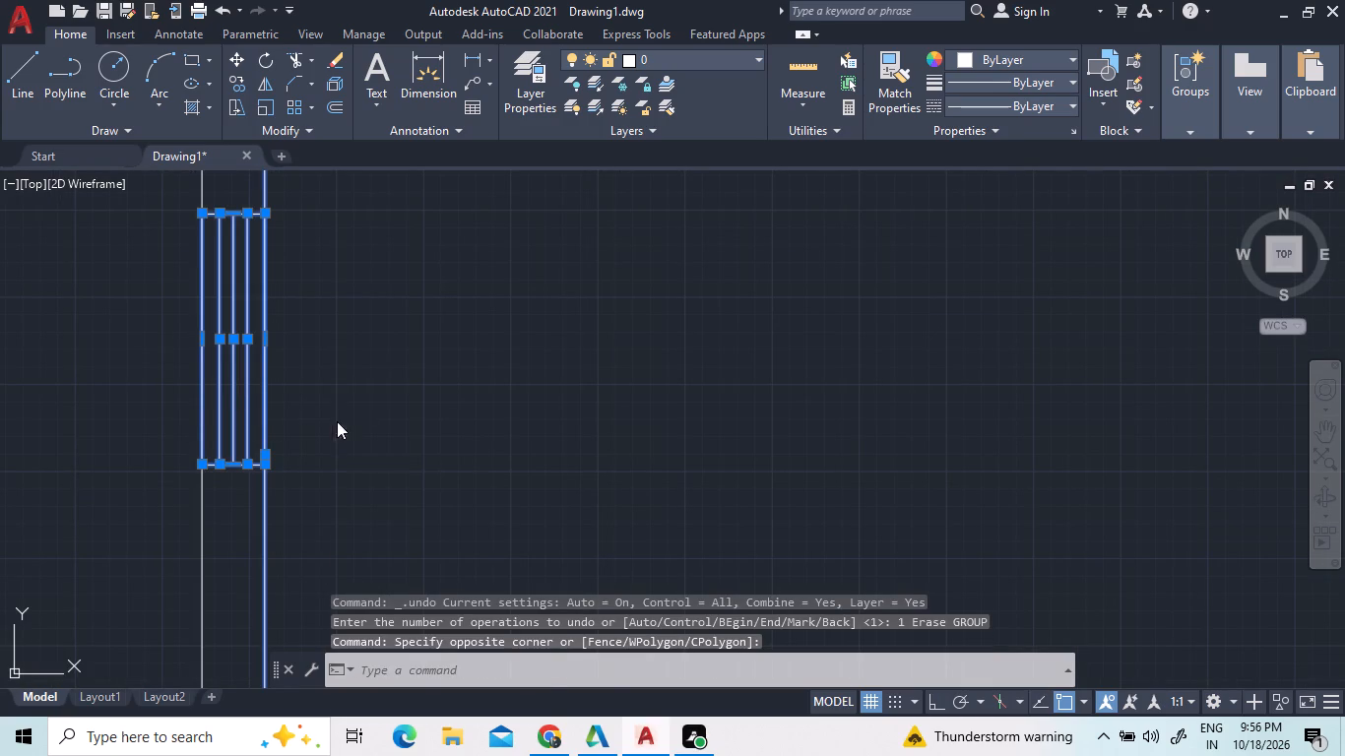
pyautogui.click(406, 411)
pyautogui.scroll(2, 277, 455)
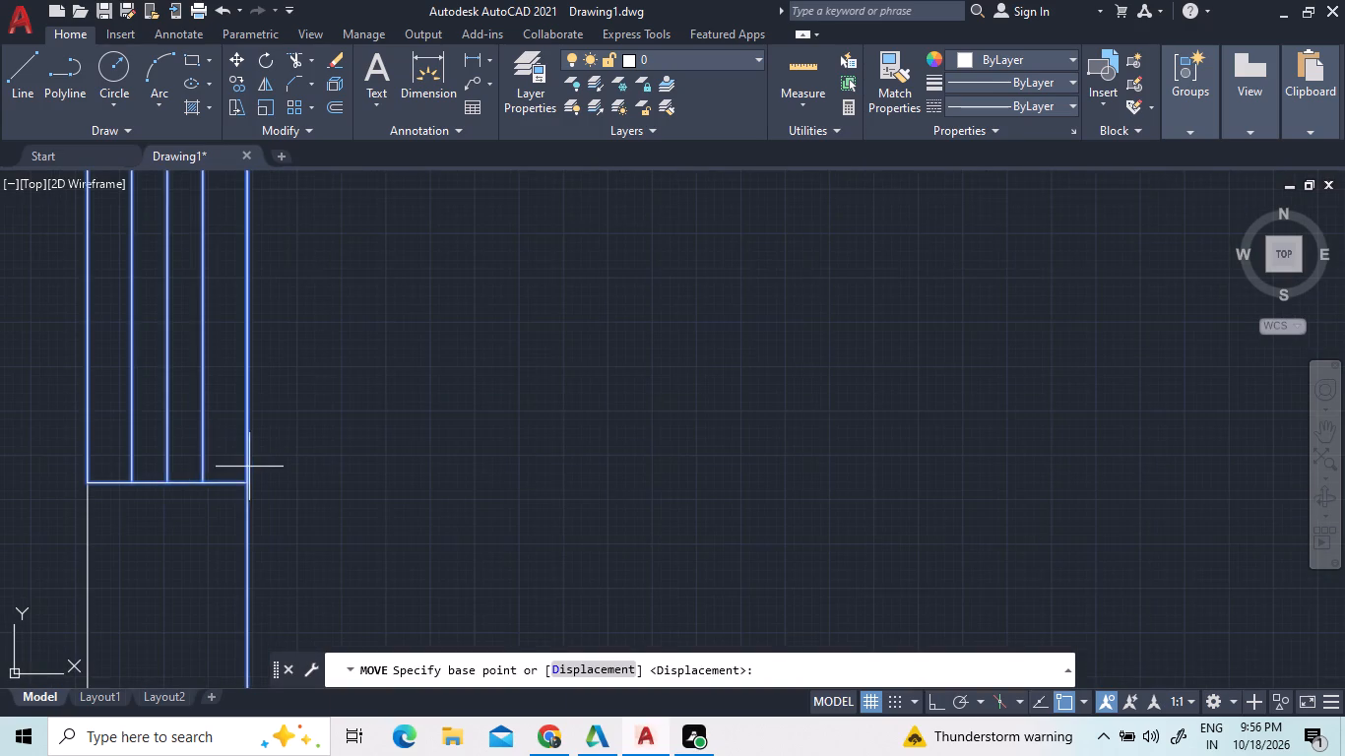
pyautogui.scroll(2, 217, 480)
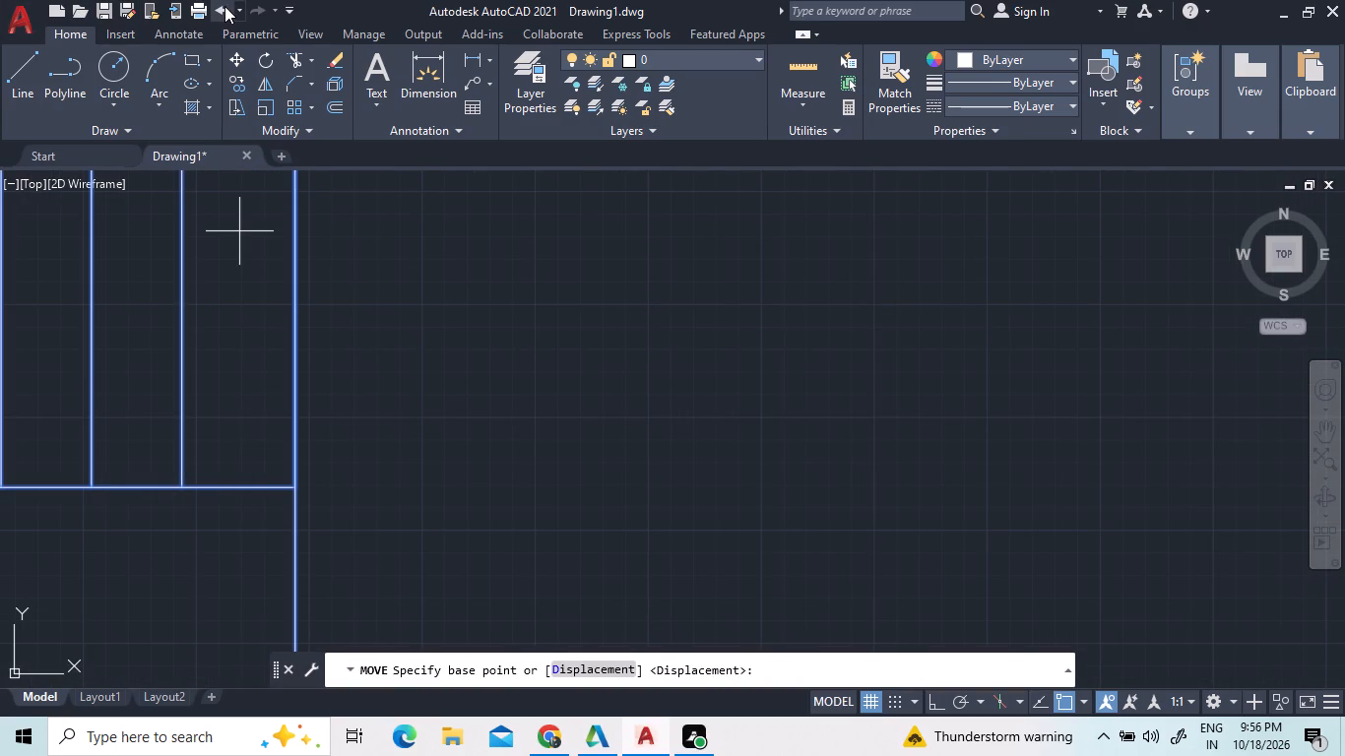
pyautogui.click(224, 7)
# Move the right exterior wall's 9" by 3' symbol by its bottom-right corner onto the wall's outer line.
pyautogui.scroll(2, 245, 484)
pyautogui.click(288, 467)
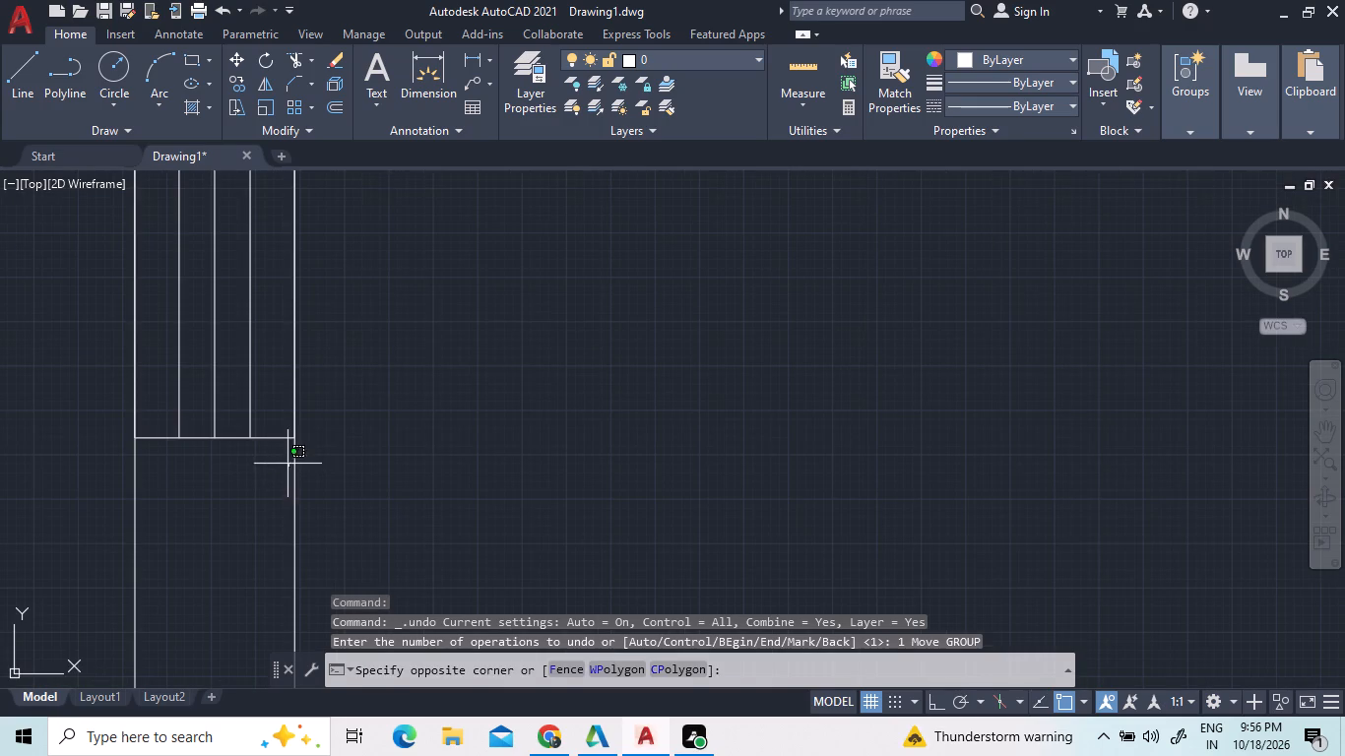
pyautogui.click(159, 380)
pyautogui.rightClick(208, 393)
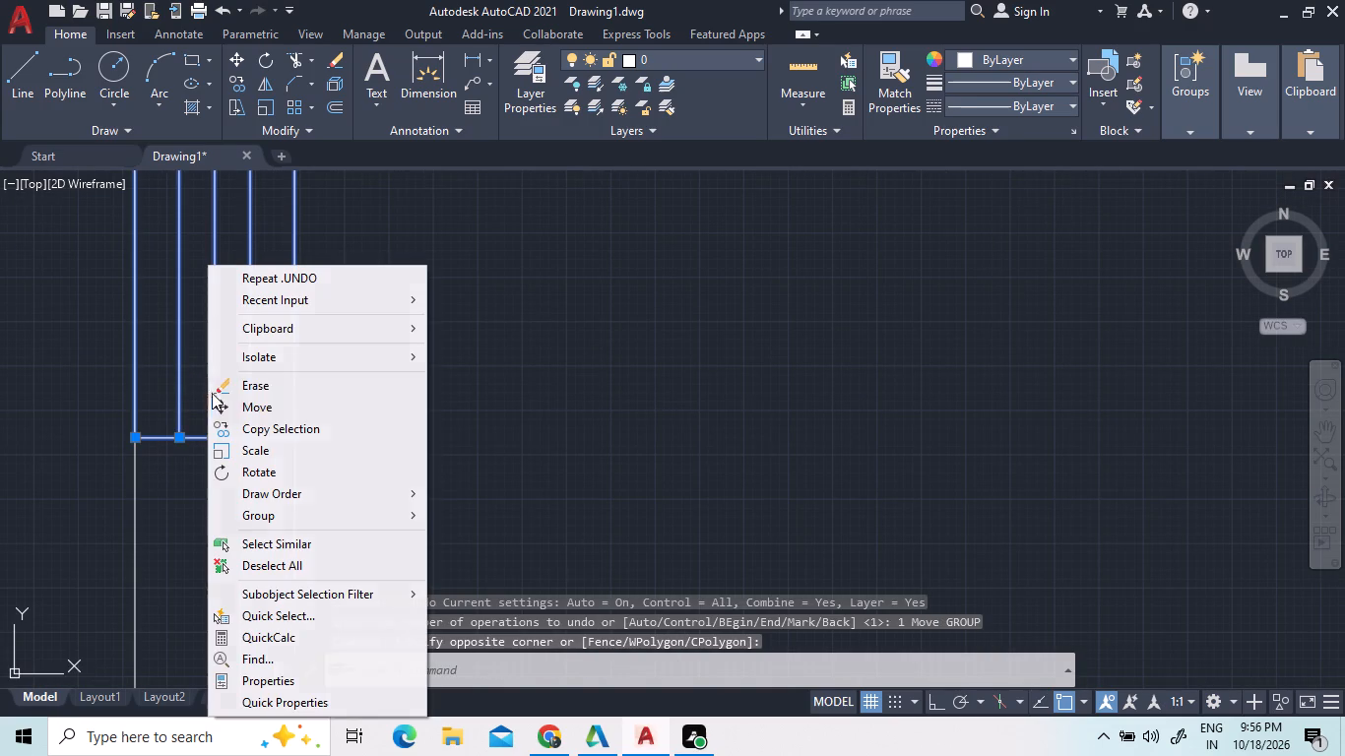
pyautogui.click(330, 404)
pyautogui.scroll(2, 308, 454)
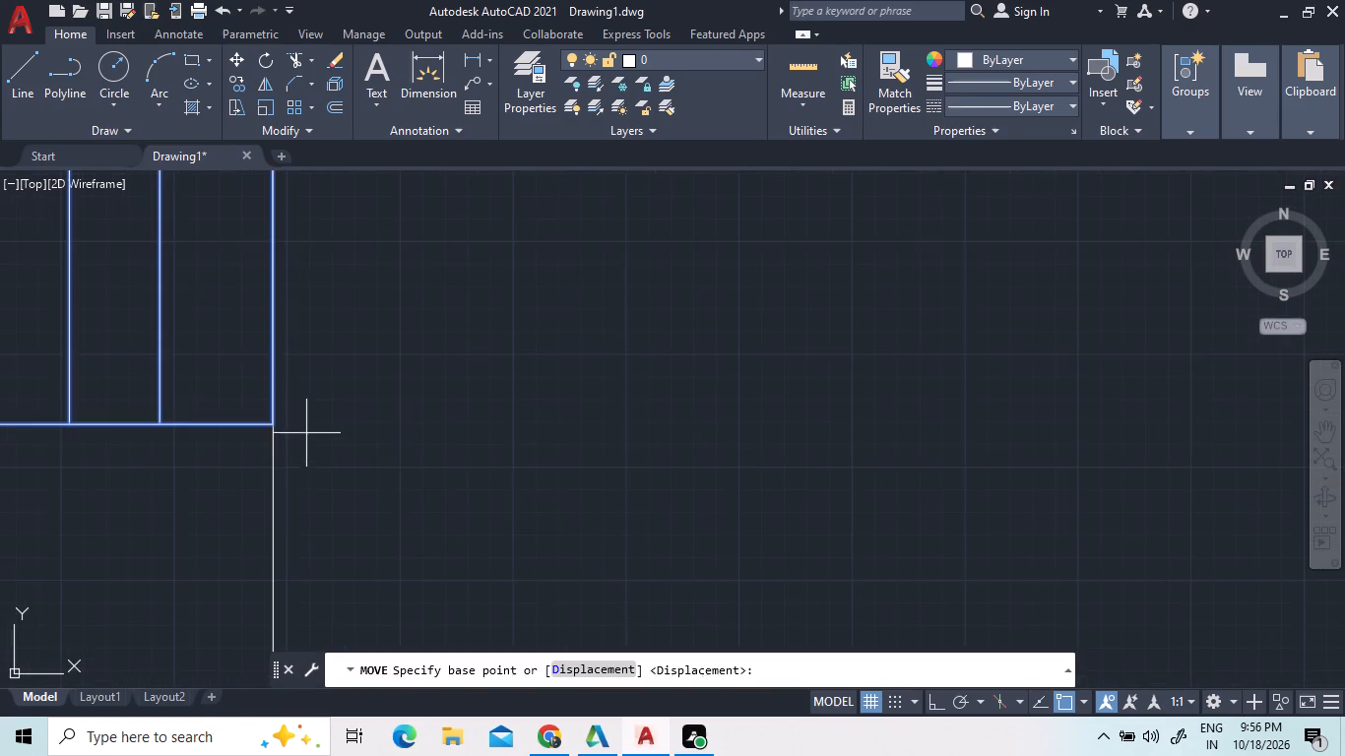
pyautogui.scroll(5, 260, 415)
pyautogui.scroll(2, 352, 458)
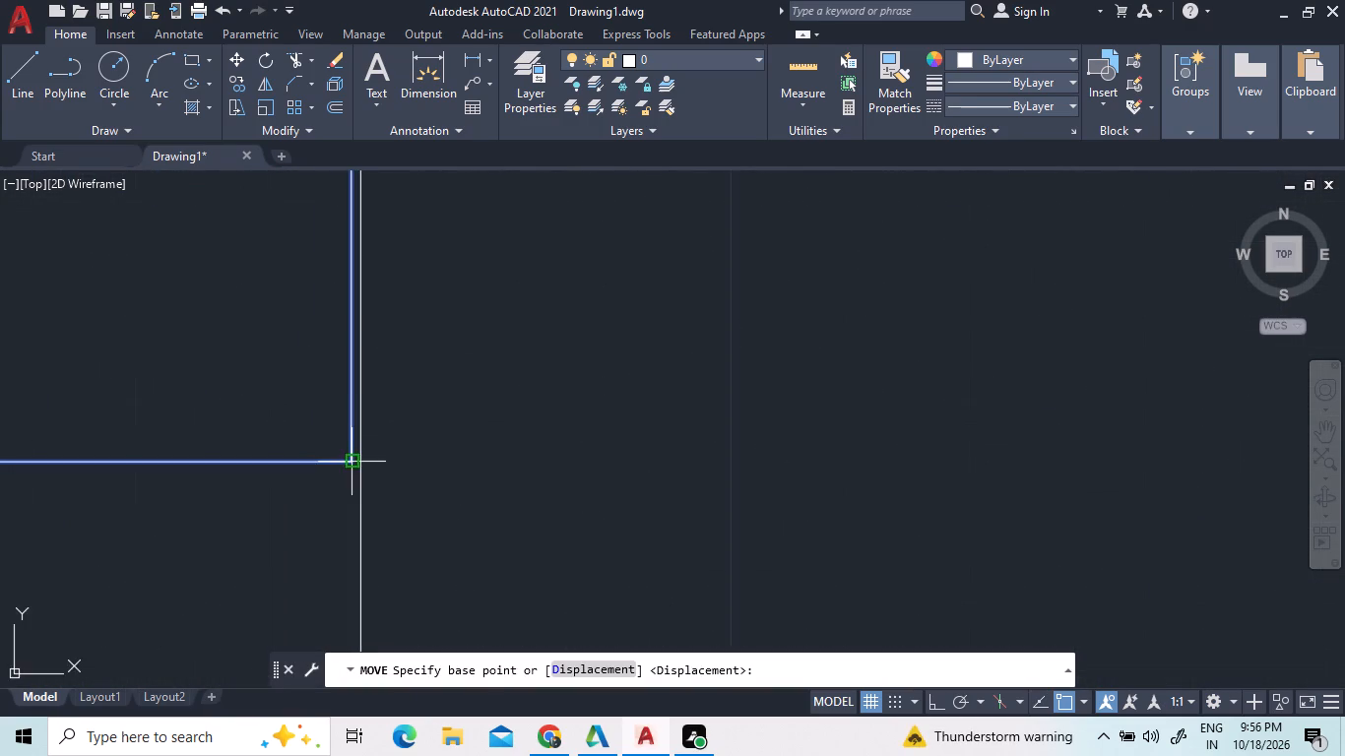
pyautogui.scroll(4, 347, 458)
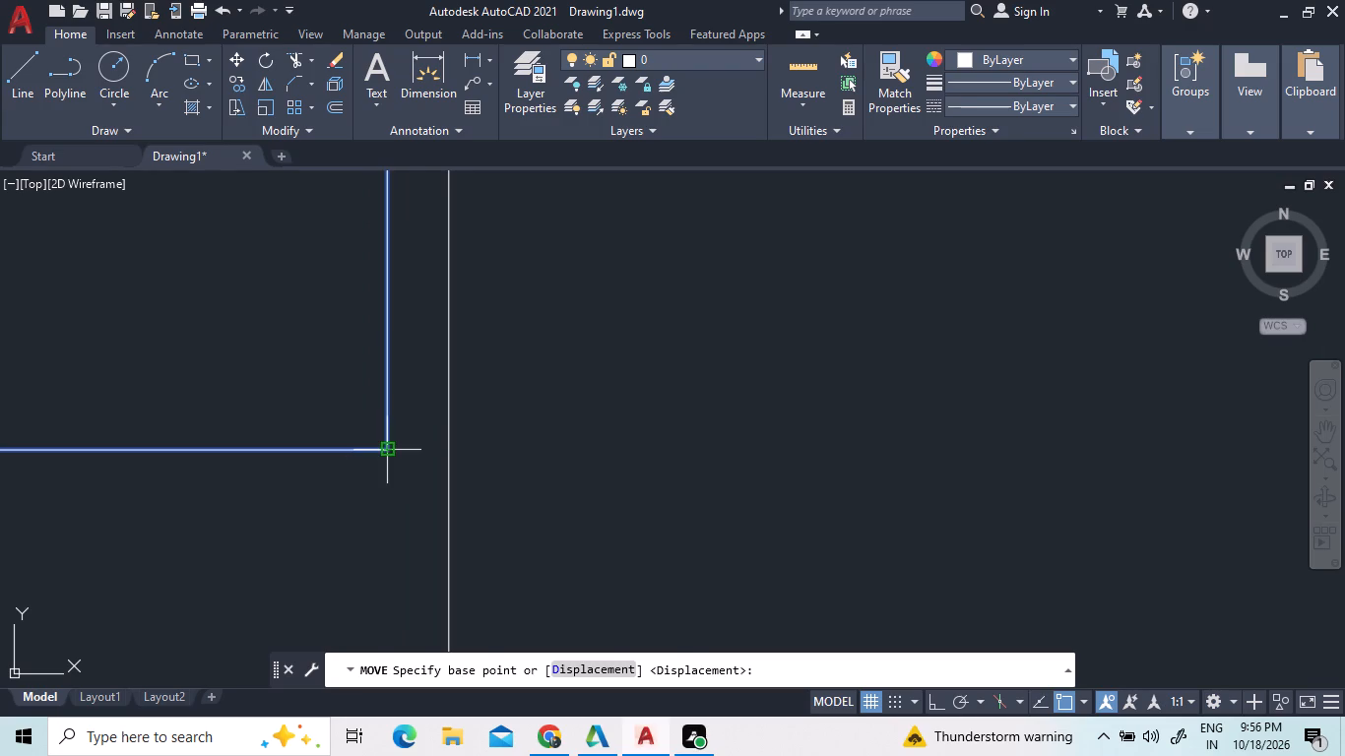
pyautogui.click(386, 447)
pyautogui.click(443, 449)
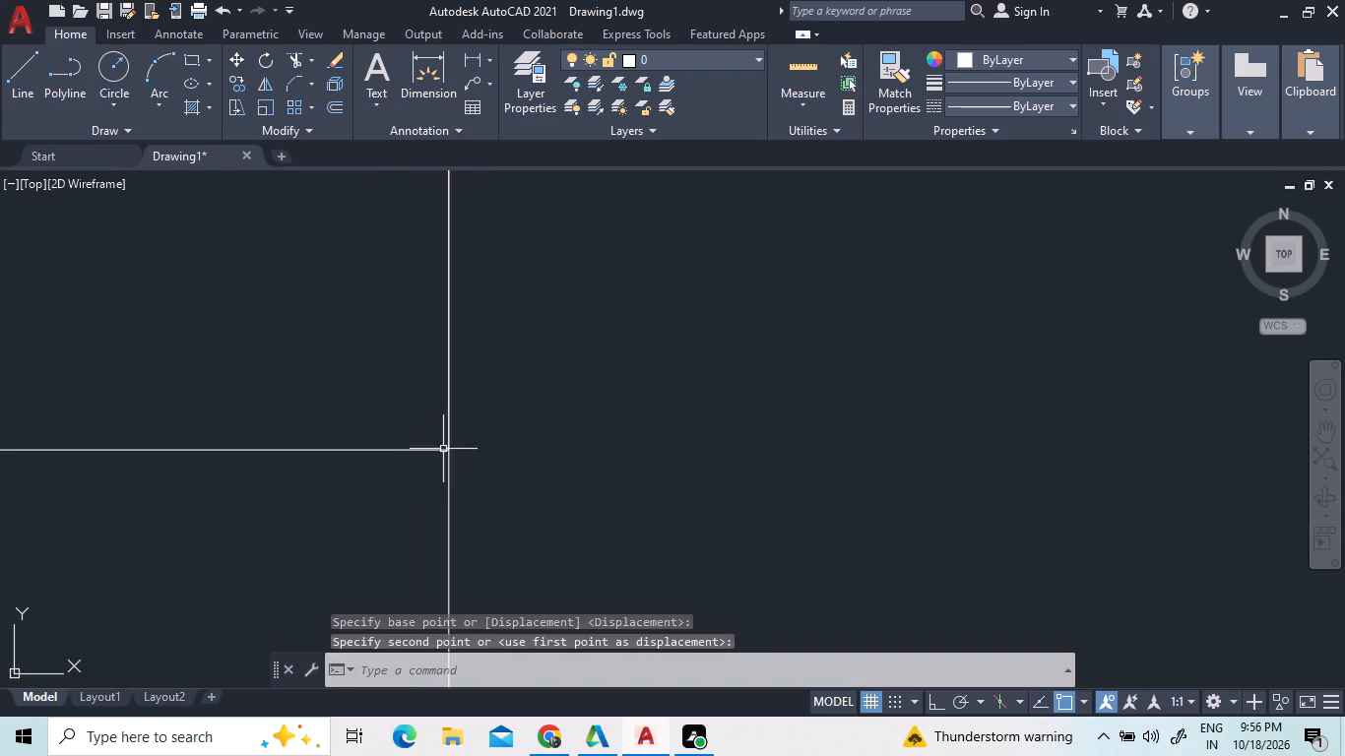
# Open DesignCenter and place the House Designer block Sink - Oval top outside the plan, near the spare window symbol.
pyautogui.scroll(-18, 547, 445)
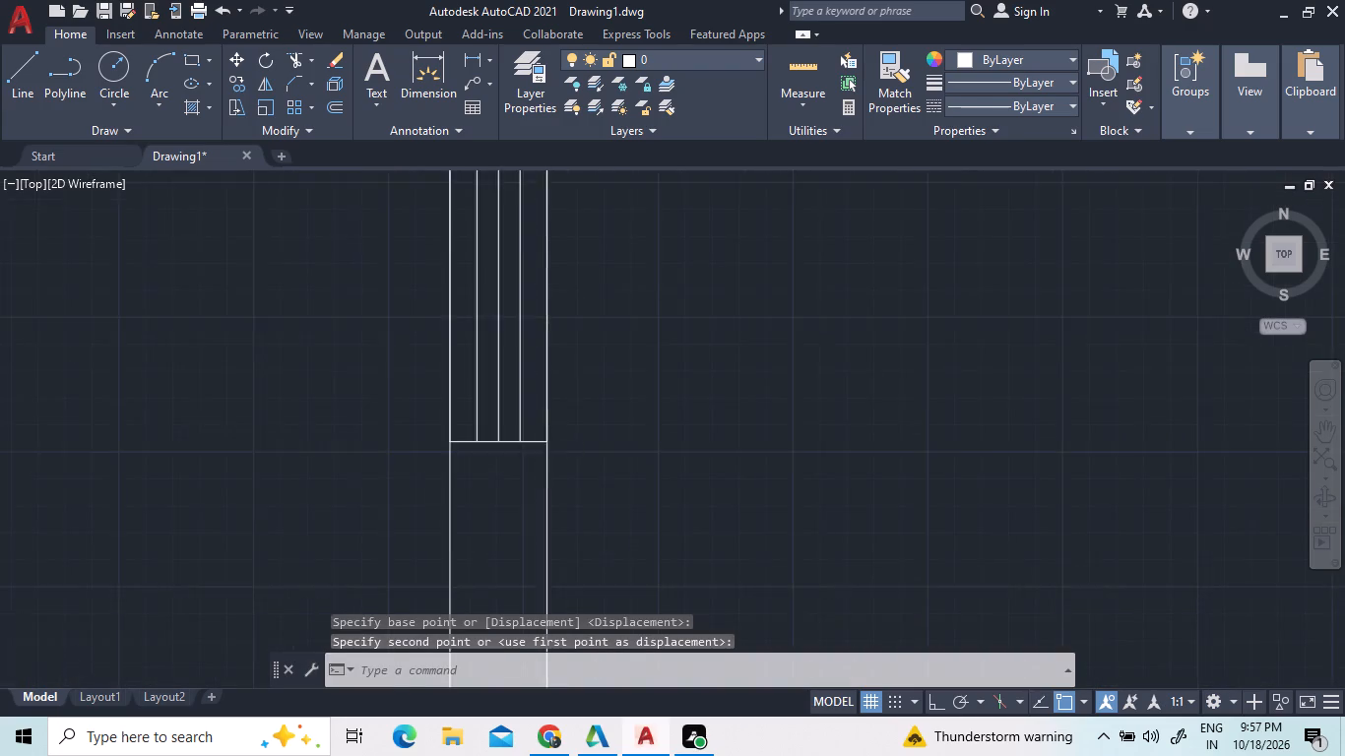
pyautogui.scroll(-1, 546, 443)
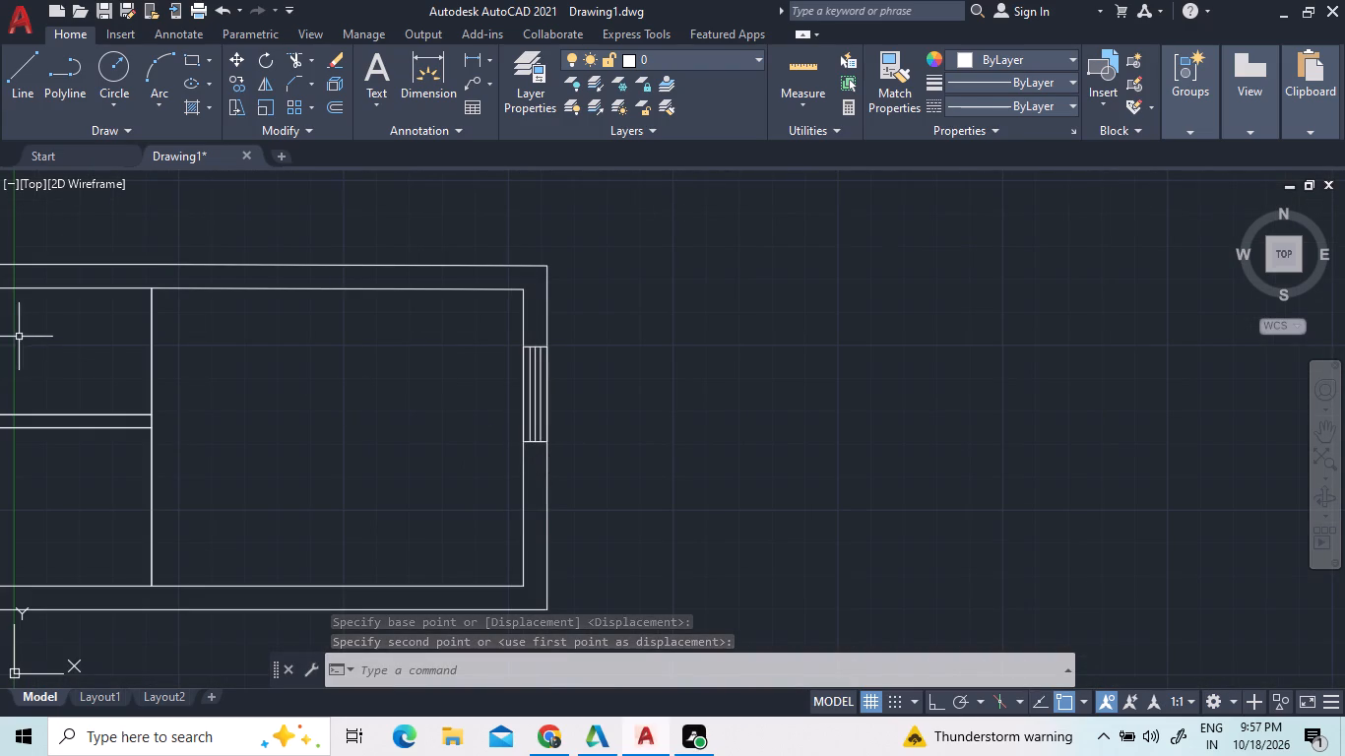
pyautogui.scroll(-3, 751, 121)
pyautogui.scroll(-3, 300, 441)
pyautogui.scroll(3, 197, 437)
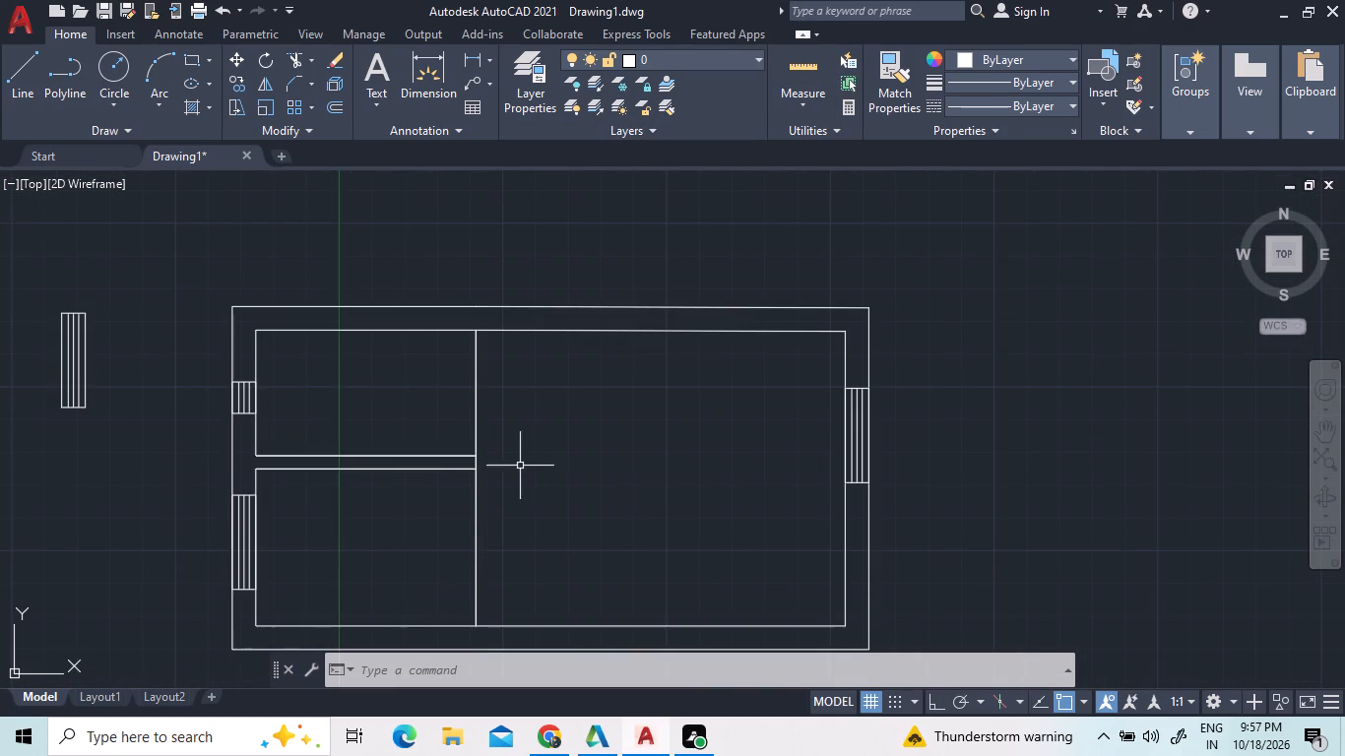
pyautogui.scroll(1, 519, 462)
pyautogui.scroll(-1, 497, 434)
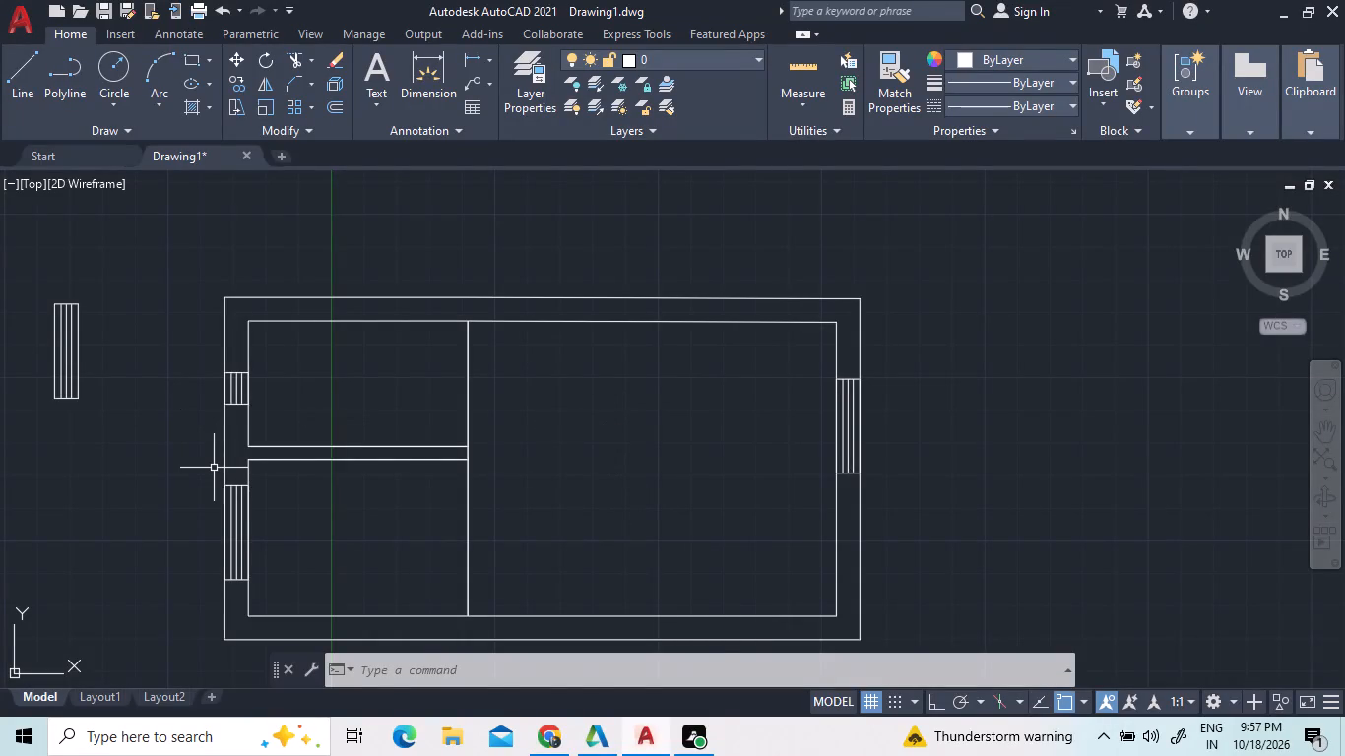
pyautogui.write('dc')
pyautogui.press('space')
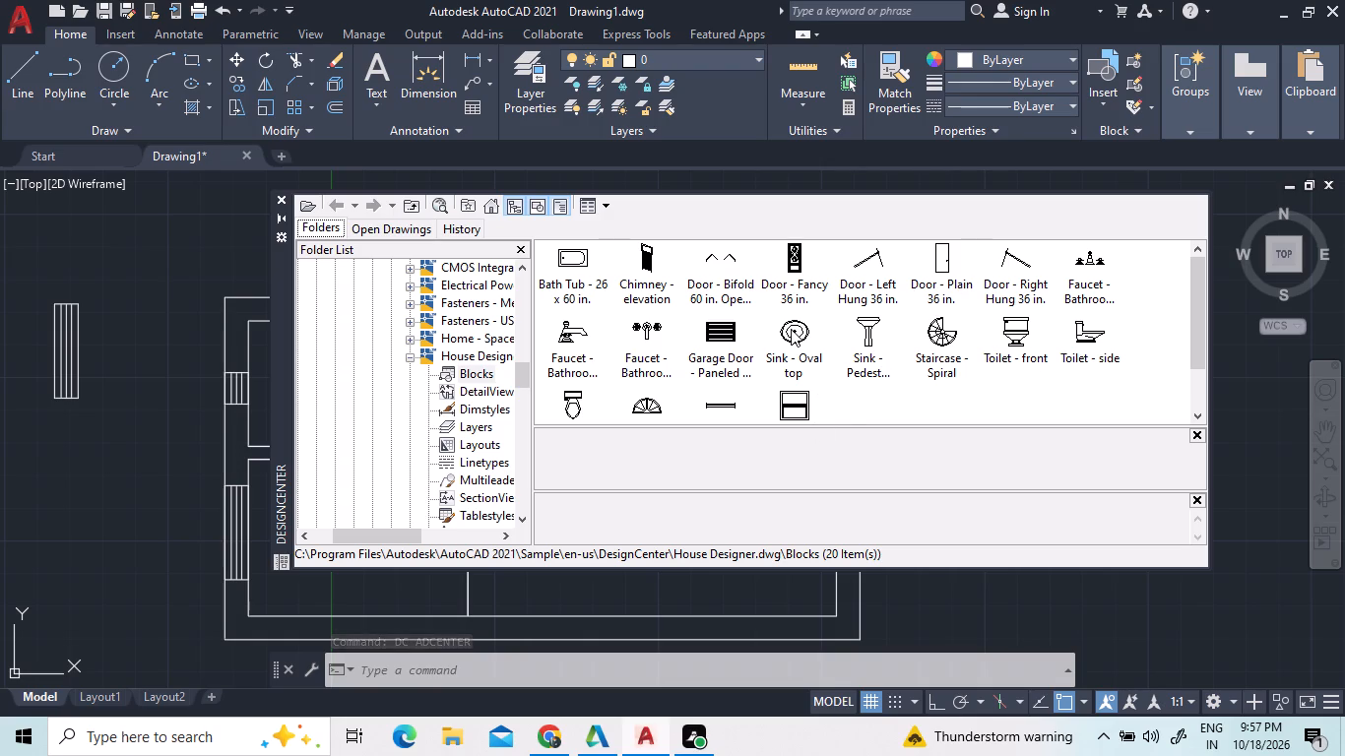
pyautogui.moveTo(791, 329); pyautogui.dragTo(163, 326)
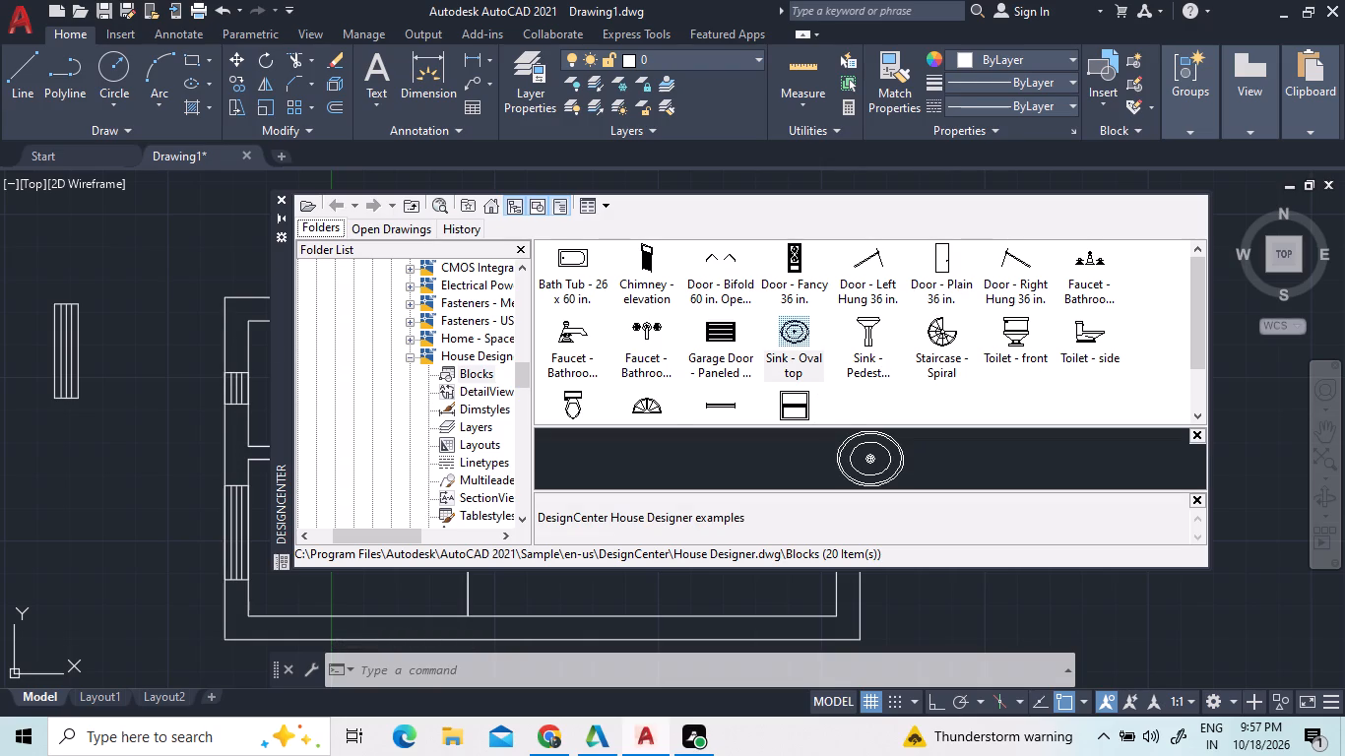
pyautogui.moveTo(163, 326); pyautogui.dragTo(144, 277)
pyautogui.tripleClick(144, 277)
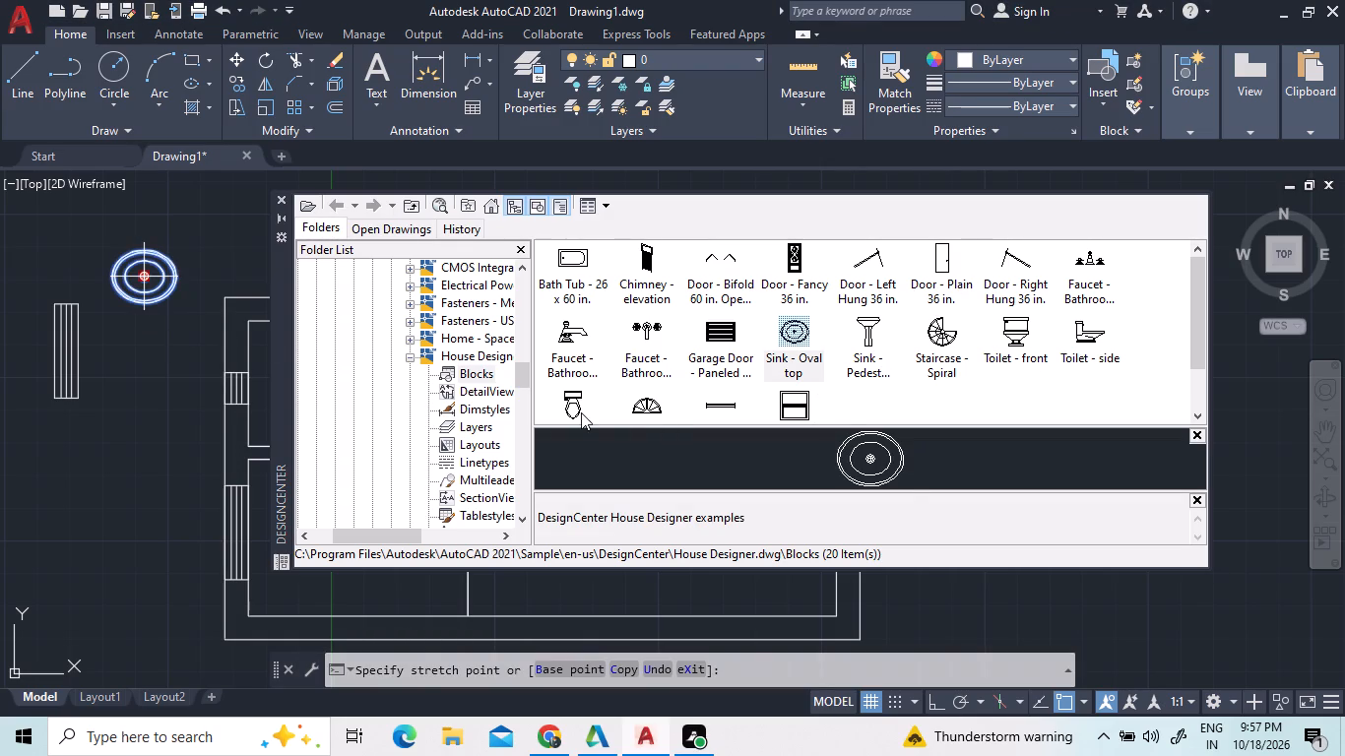
# Move the oval sink lower, beside the bottom end of the spare window symbol, and leave its block definition unedited.
pyautogui.moveTo(573, 400); pyautogui.dragTo(360, 424)
pyautogui.moveTo(338, 424); pyautogui.dragTo(107, 423)
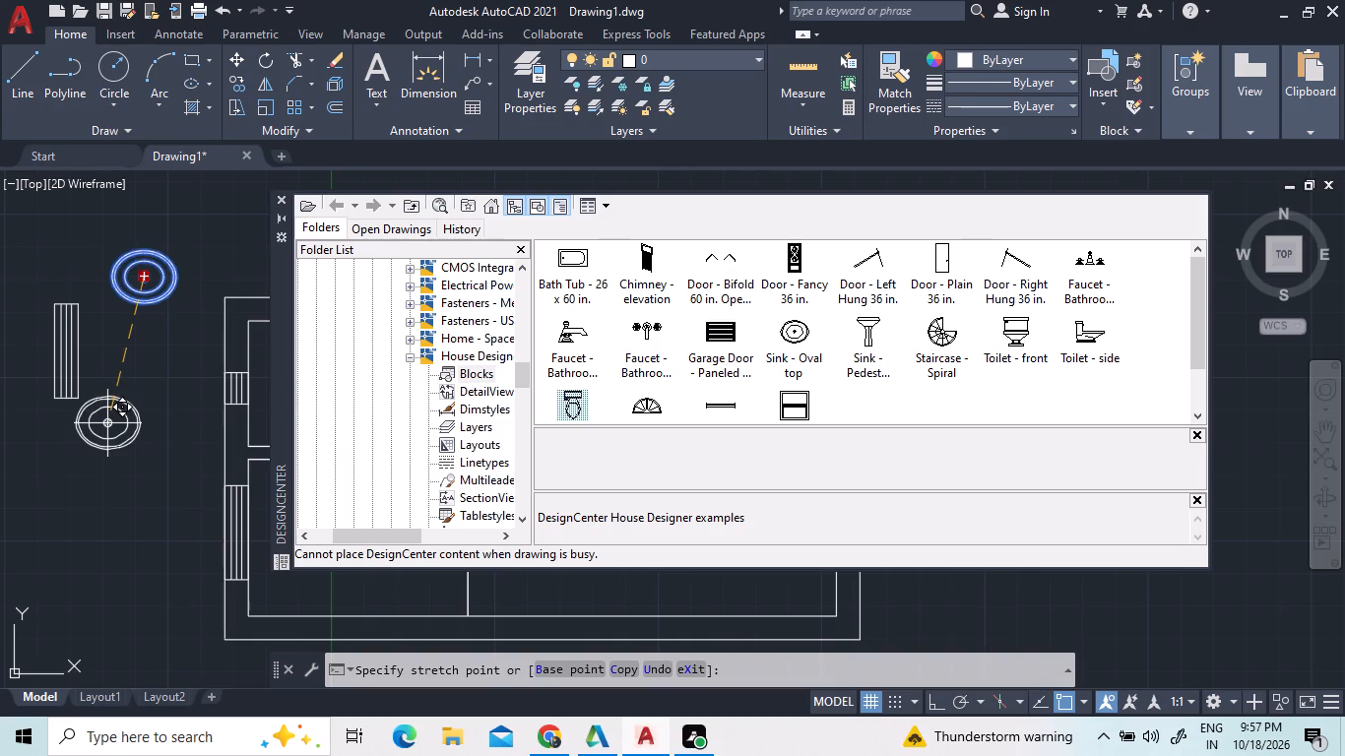
pyautogui.moveTo(107, 423); pyautogui.dragTo(107, 427)
pyautogui.doubleClick(107, 432)
pyautogui.tripleClick(117, 426)
pyautogui.click(117, 425)
pyautogui.moveTo(117, 425); pyautogui.dragTo(125, 409)
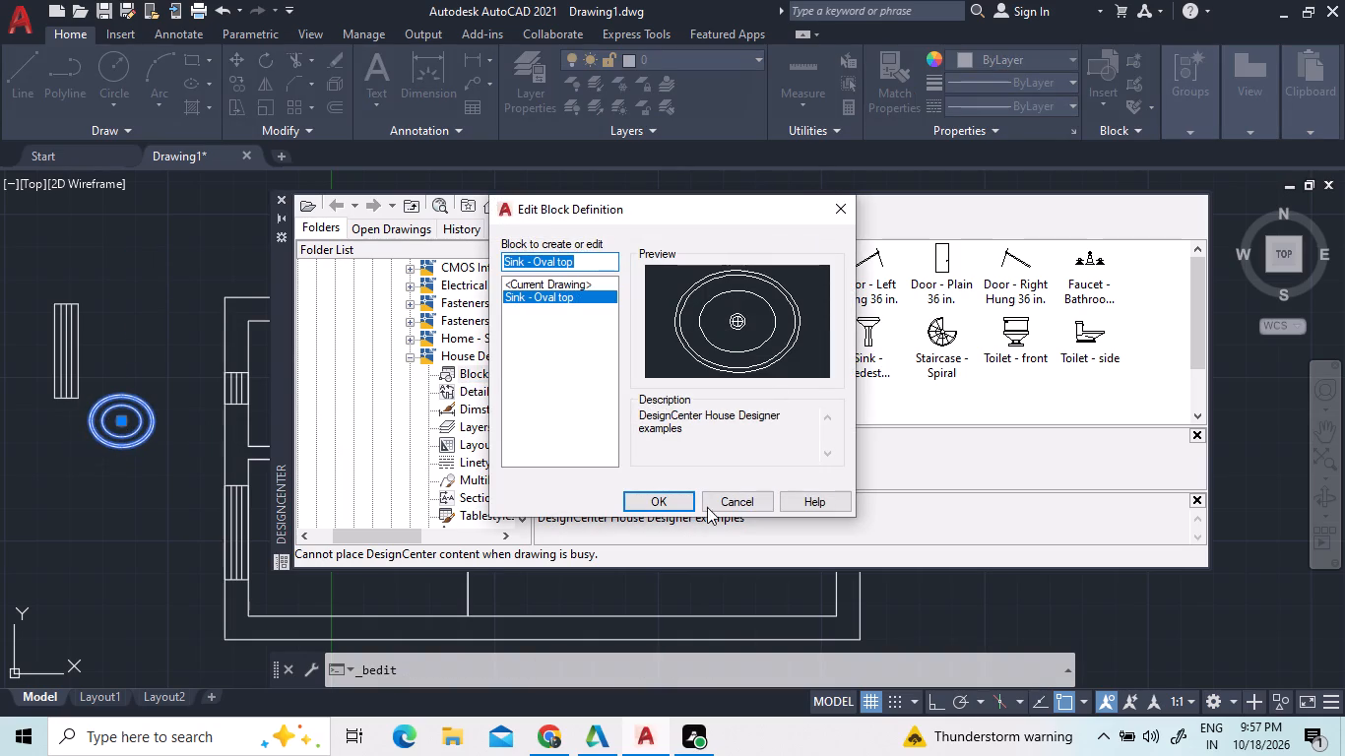
pyautogui.click(725, 492)
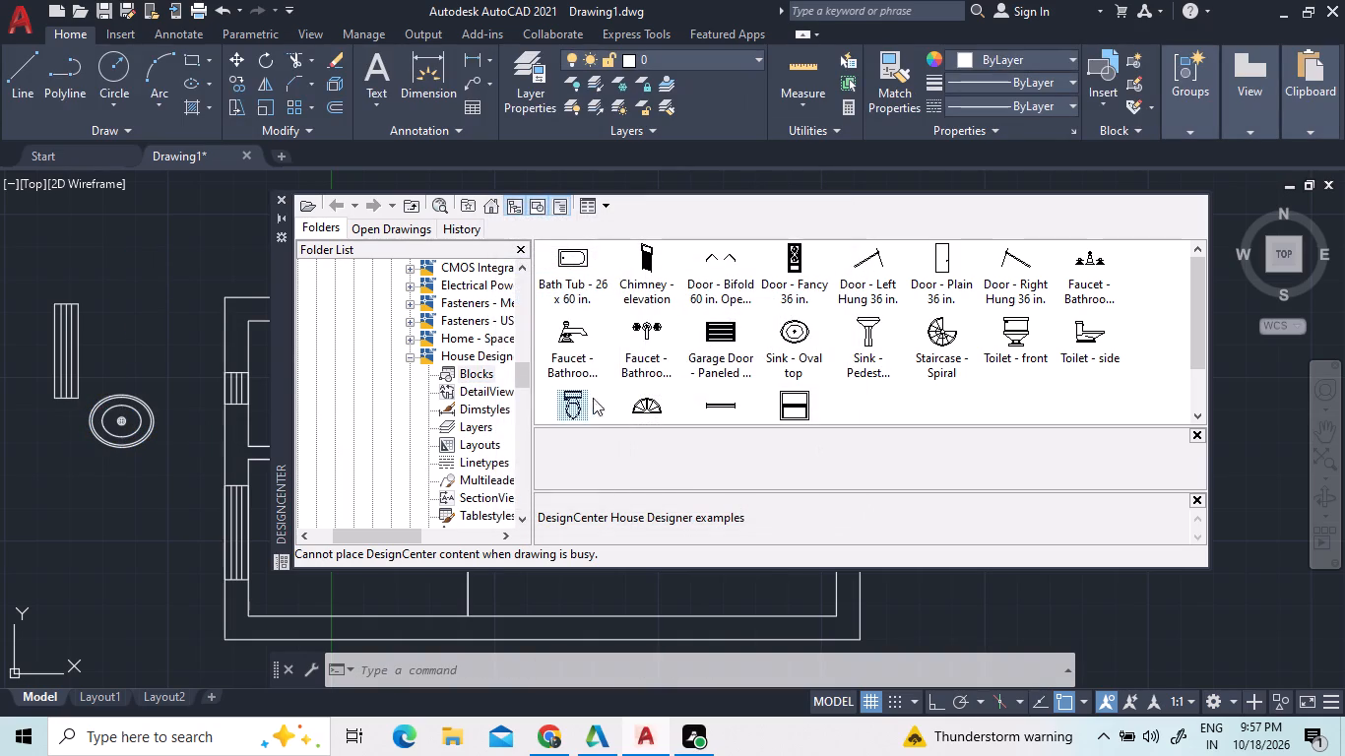
# Insert the Toilet - top block at X 0", Y 0", Z 0" with scale 1 and rotation angle 0.
pyautogui.click(582, 403)
pyautogui.doubleClick(577, 400)
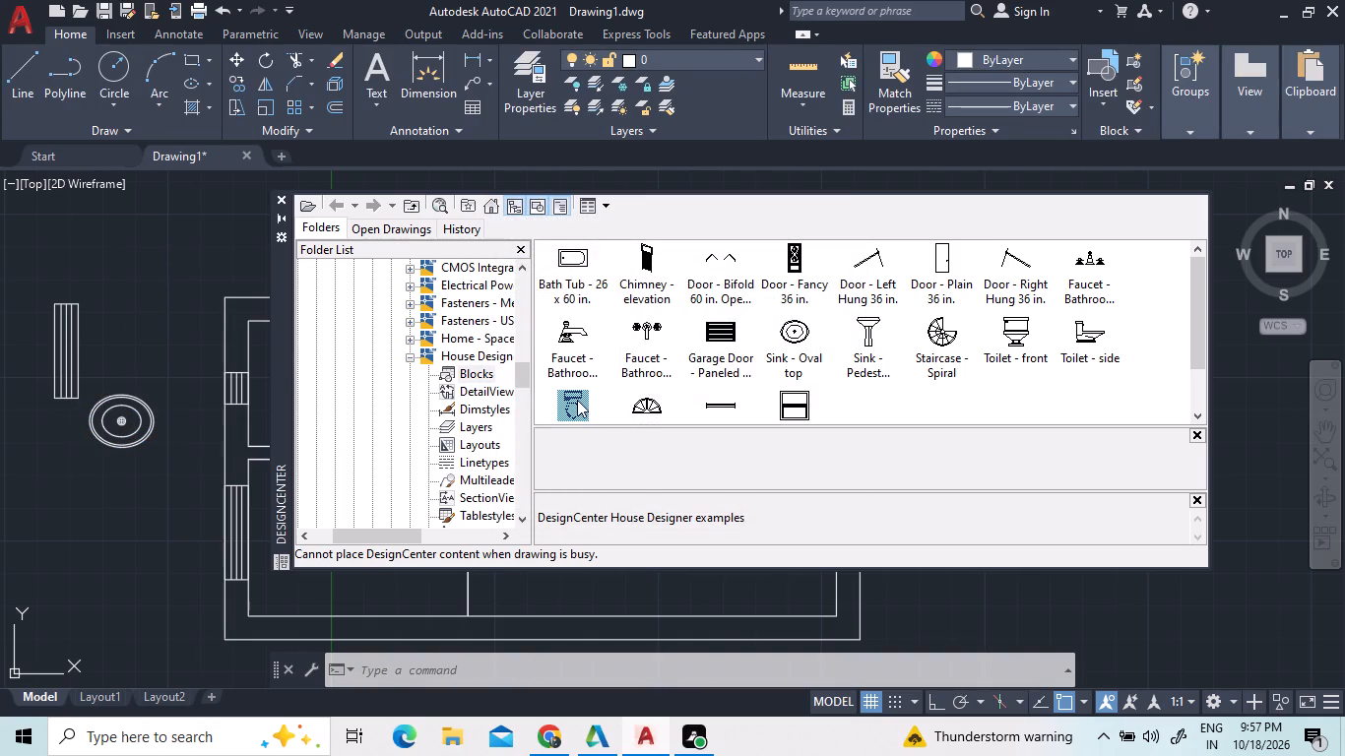
pyautogui.click(640, 405)
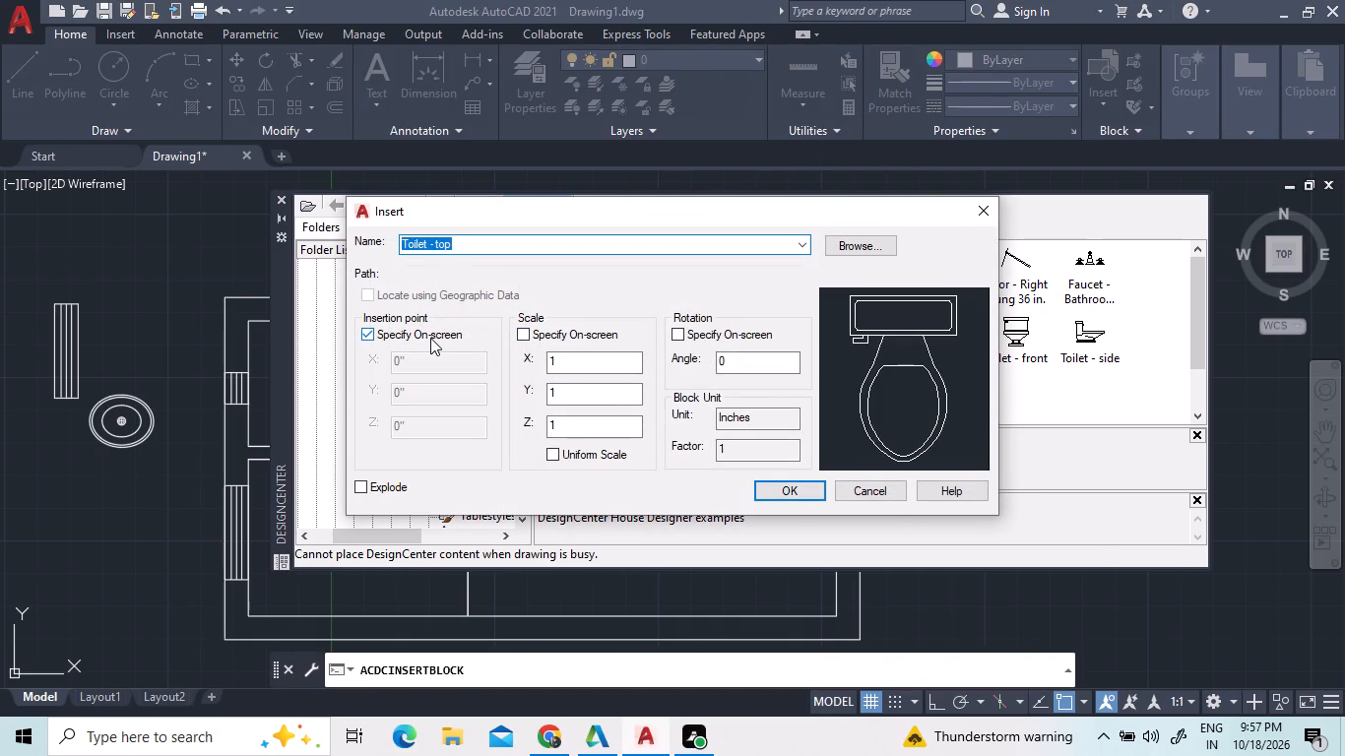
pyautogui.click(365, 334)
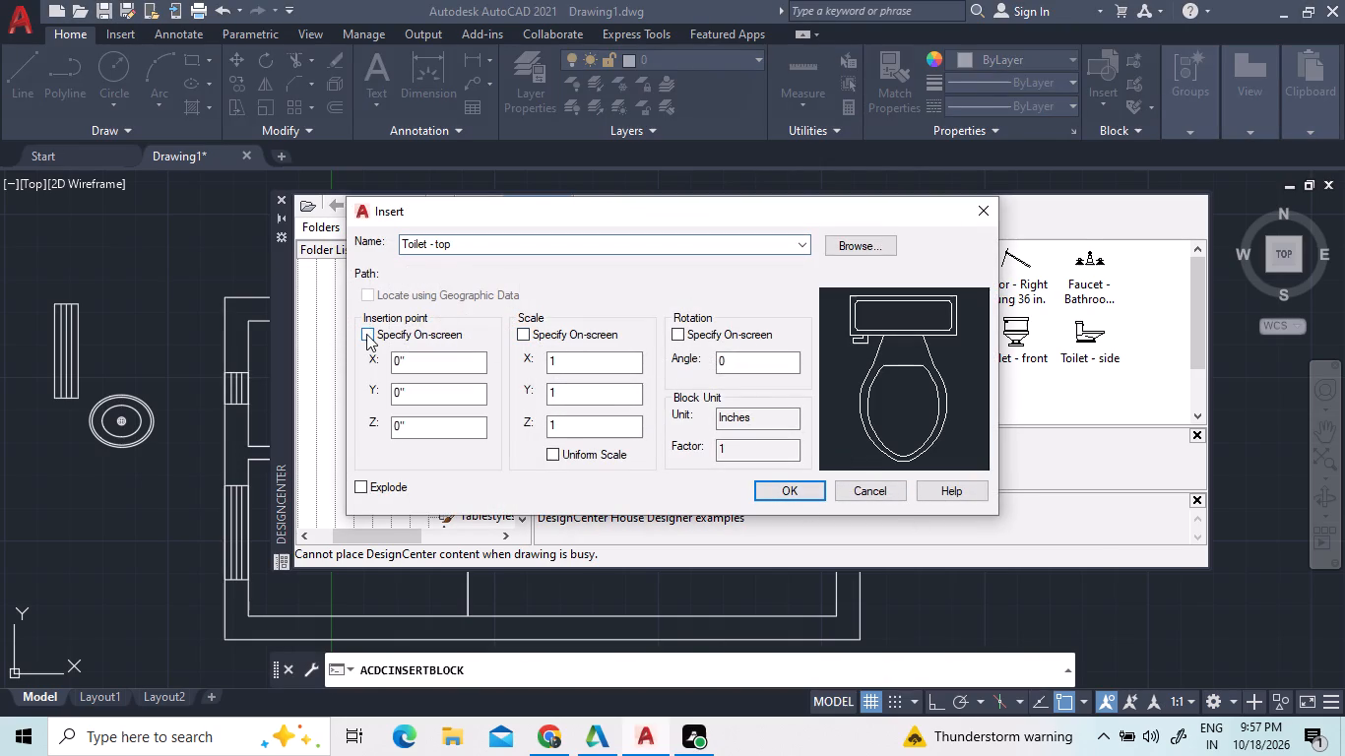
pyautogui.click(799, 485)
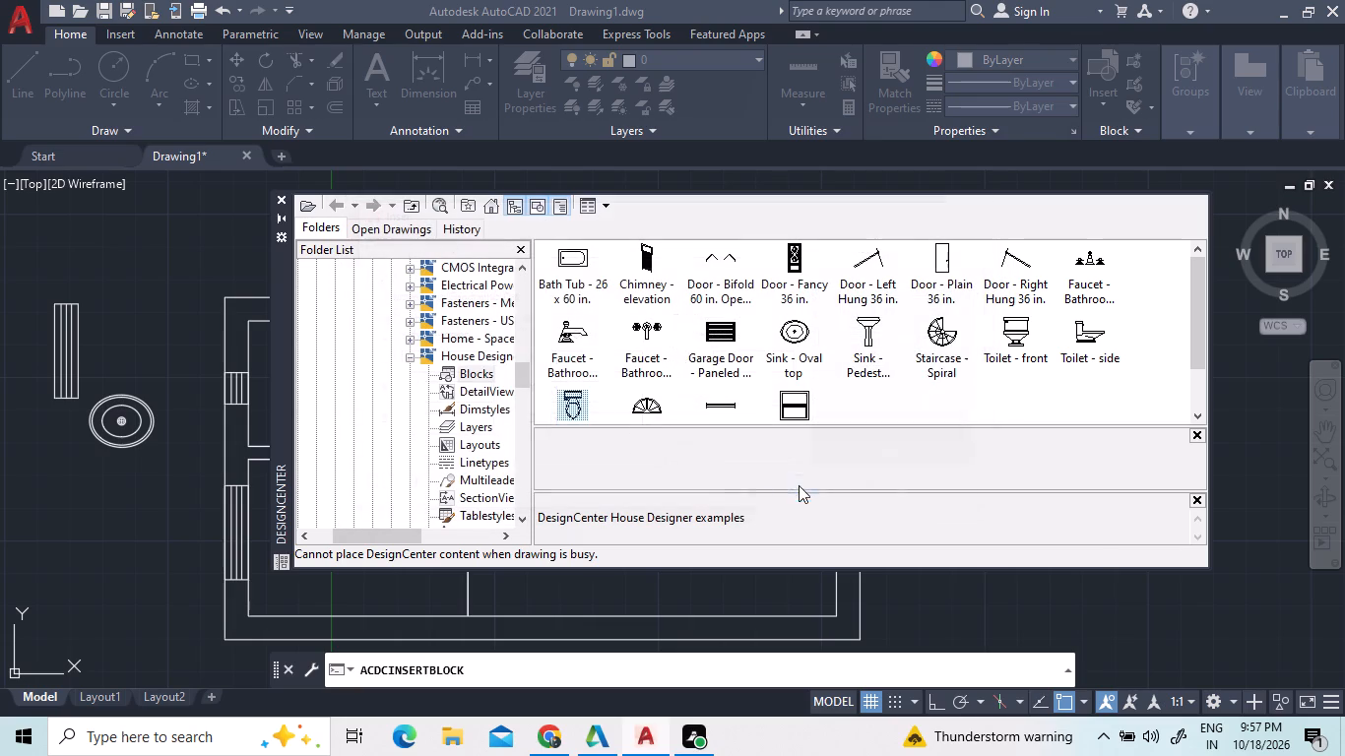
# Place a Toilet - top block from House Designer between the oval sink and the left exterior wall.
pyautogui.doubleClick(614, 404)
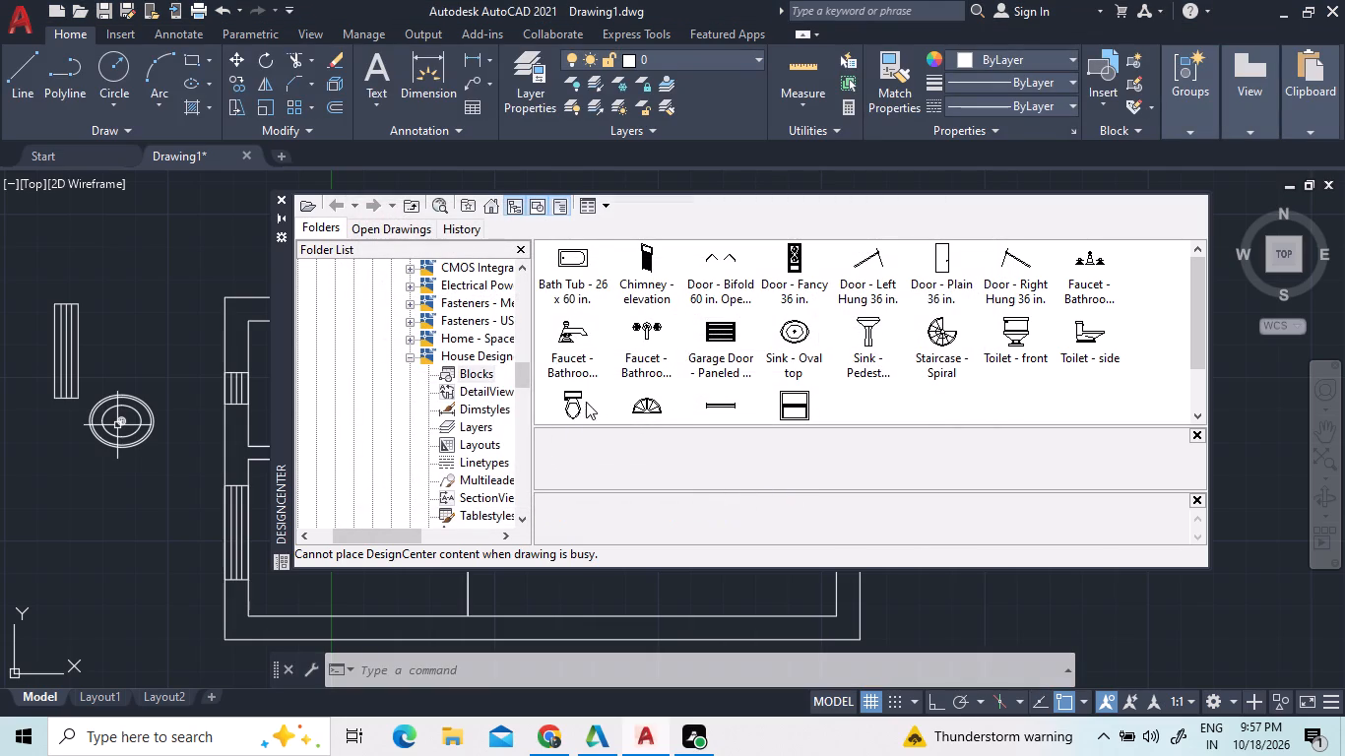
pyautogui.moveTo(578, 399); pyautogui.dragTo(161, 324)
pyautogui.moveTo(159, 319); pyautogui.dragTo(155, 269)
pyautogui.tripleClick(155, 269)
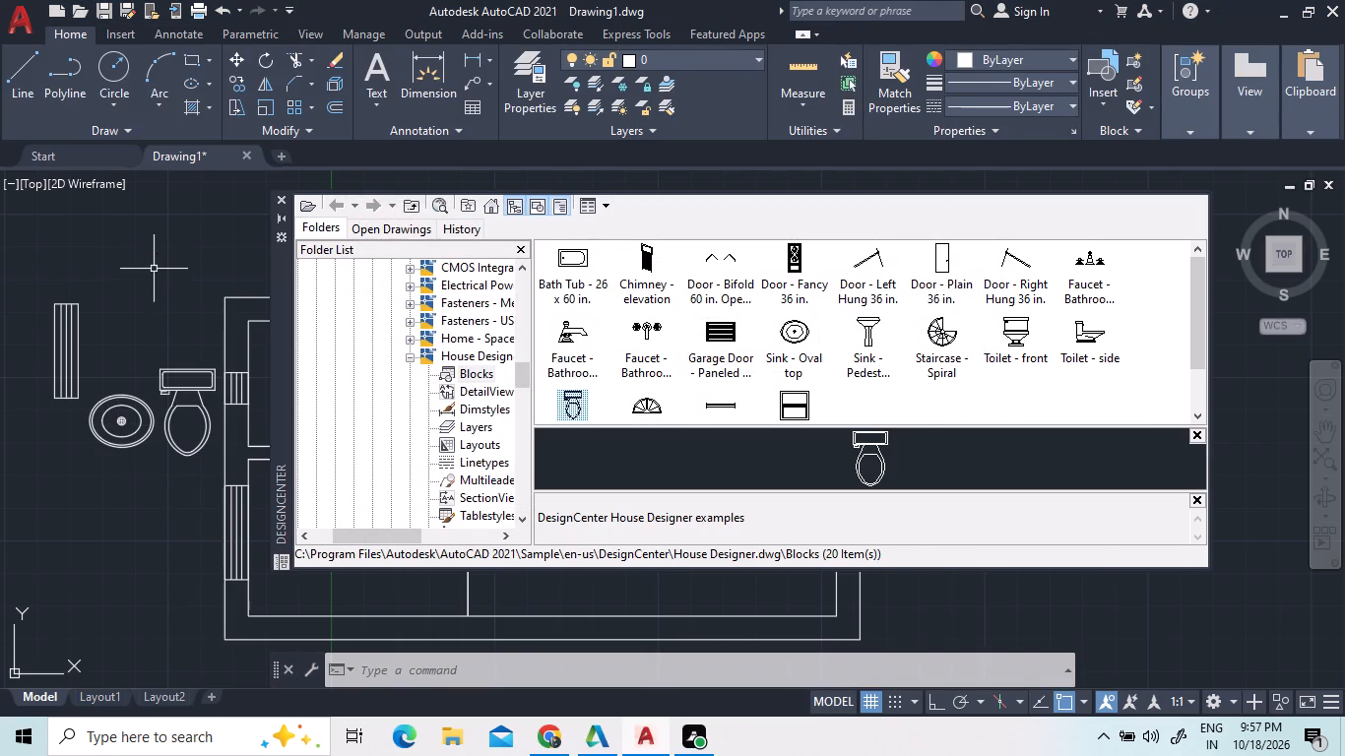
pyautogui.doubleClick(152, 269)
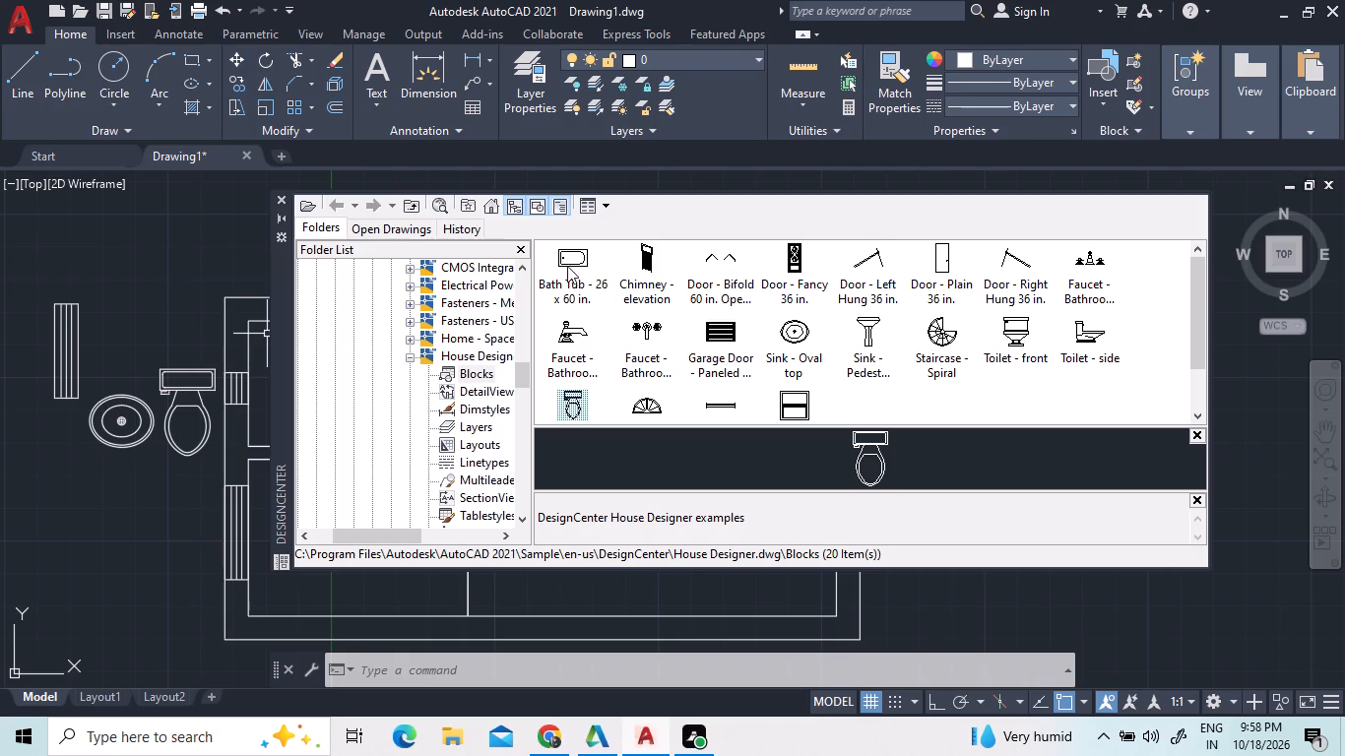
# Insert the Bed - Queen block from the Home - Space Planner drawing into the area outside the left exterior wall.
pyautogui.click(473, 353)
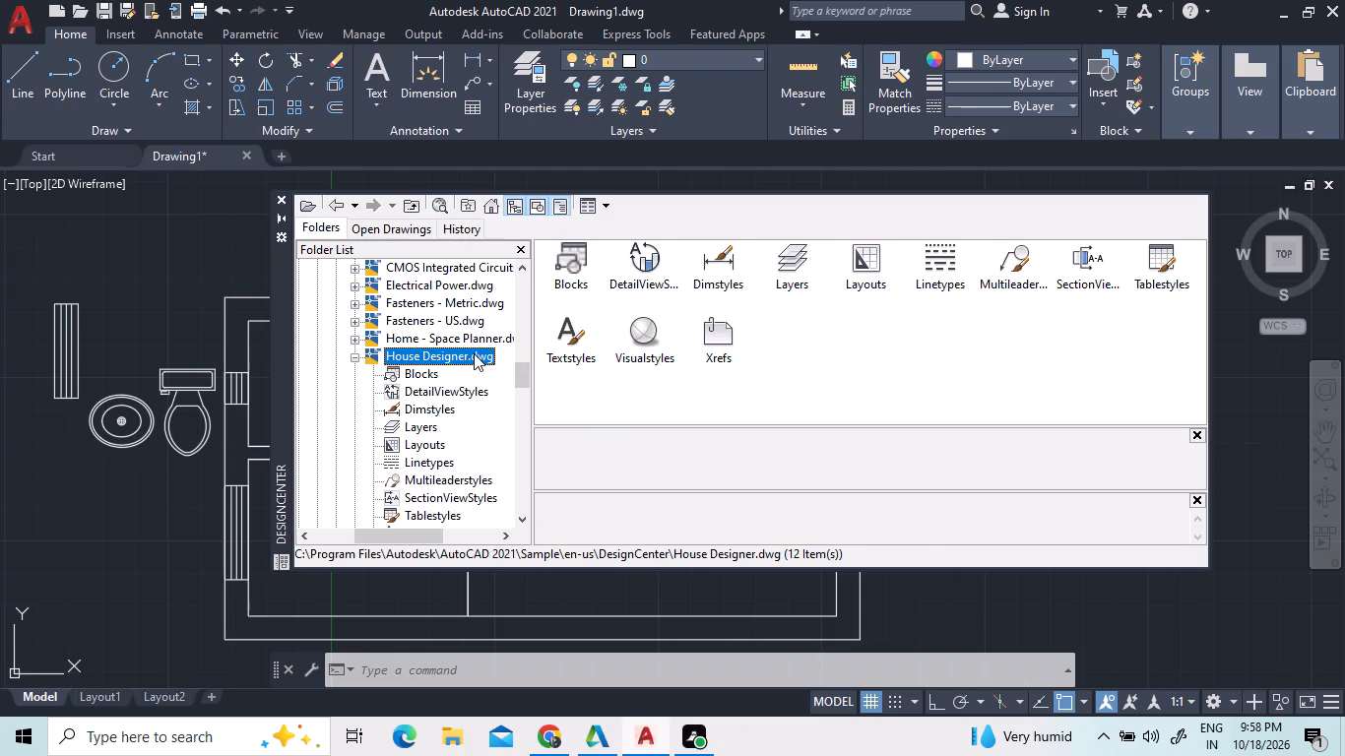
pyautogui.click(442, 370)
pyautogui.tripleClick(420, 373)
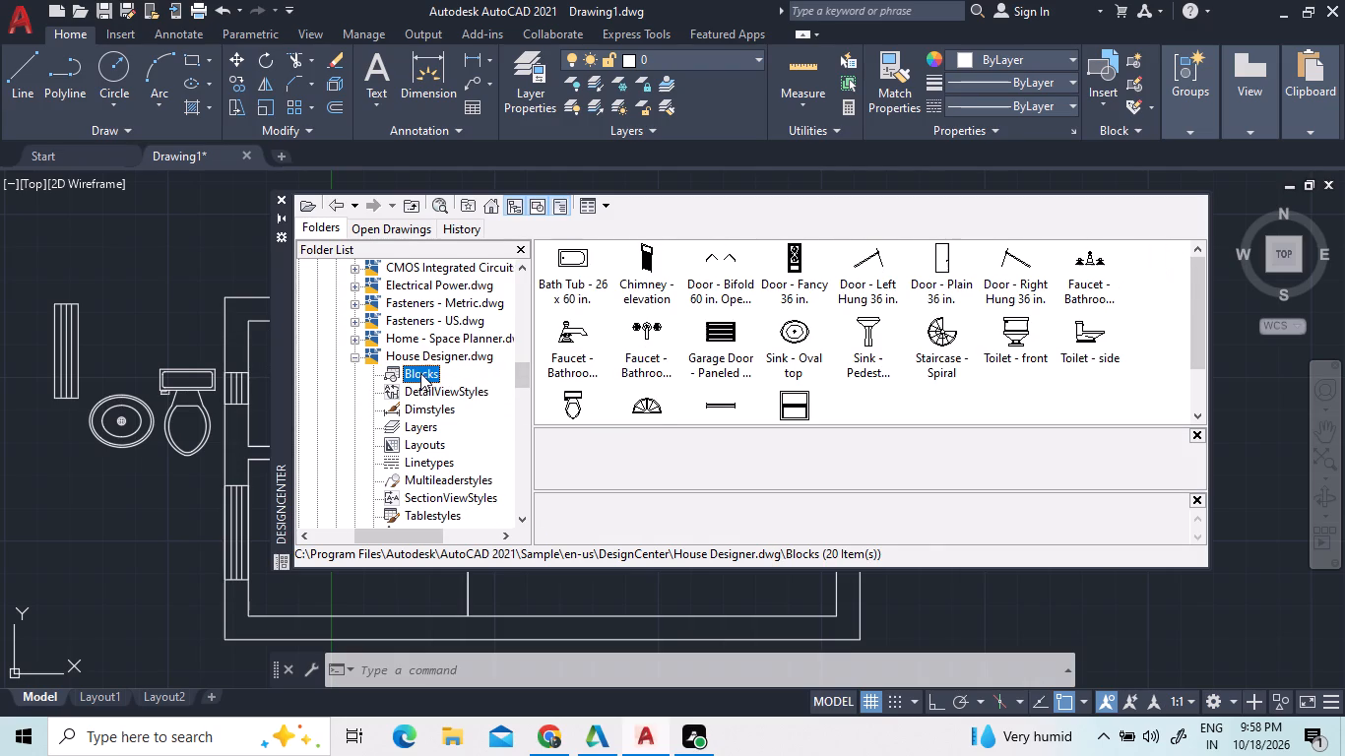
pyautogui.click(417, 331)
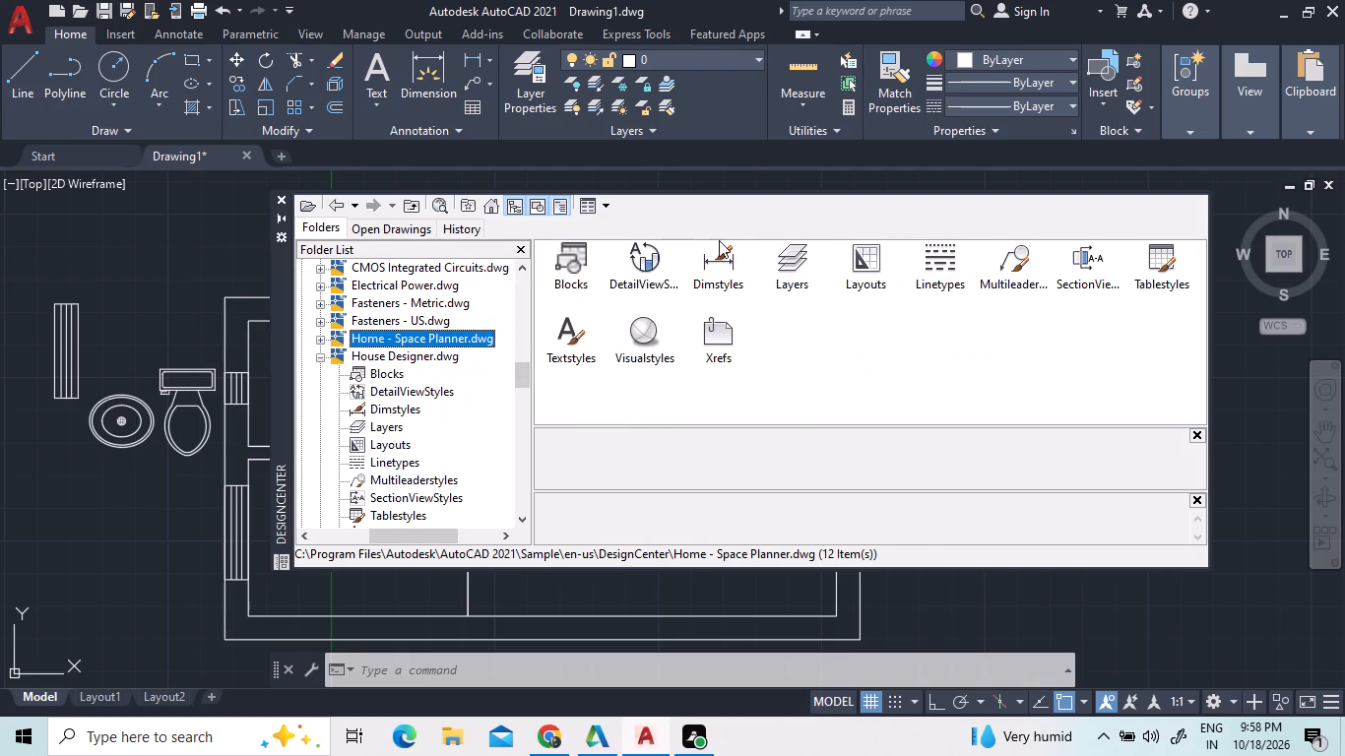
pyautogui.tripleClick(575, 257)
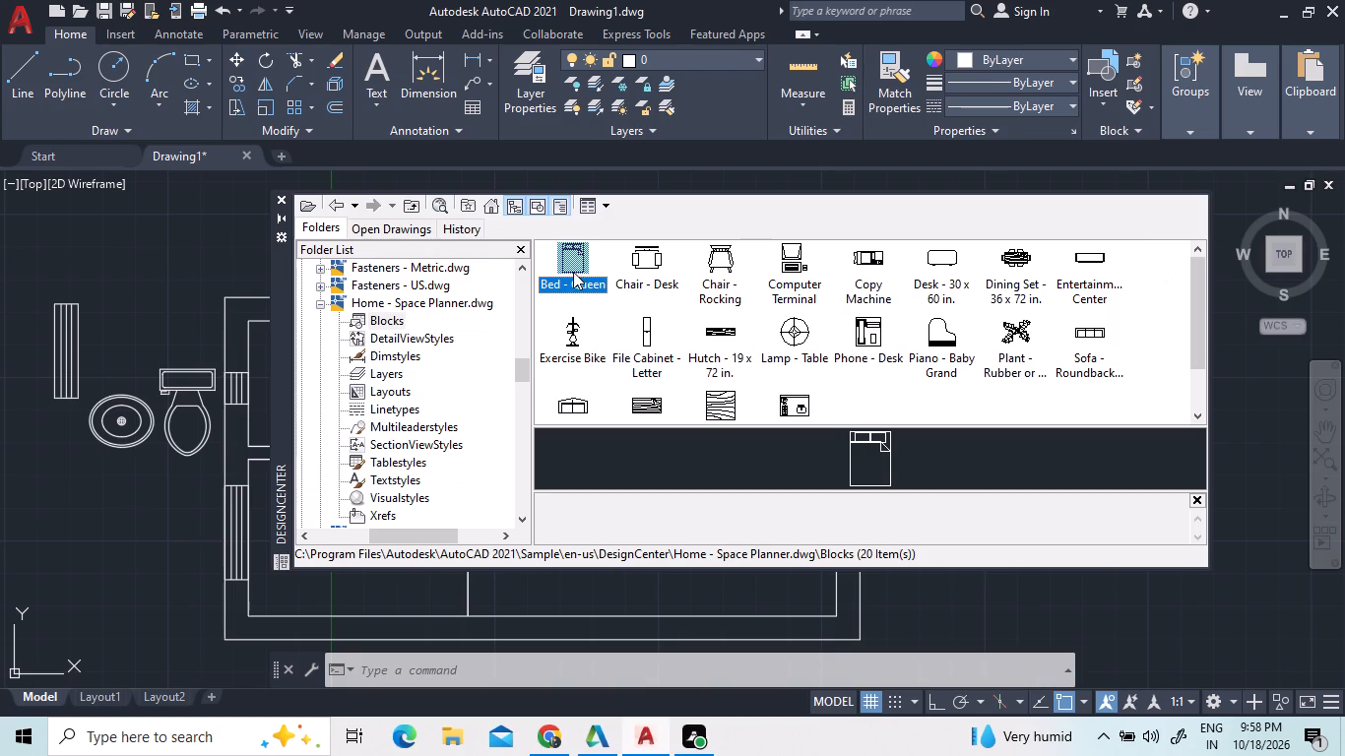
pyautogui.moveTo(576, 252); pyautogui.dragTo(0, 389)
pyautogui.moveTo(0, 416); pyautogui.dragTo(0, 526)
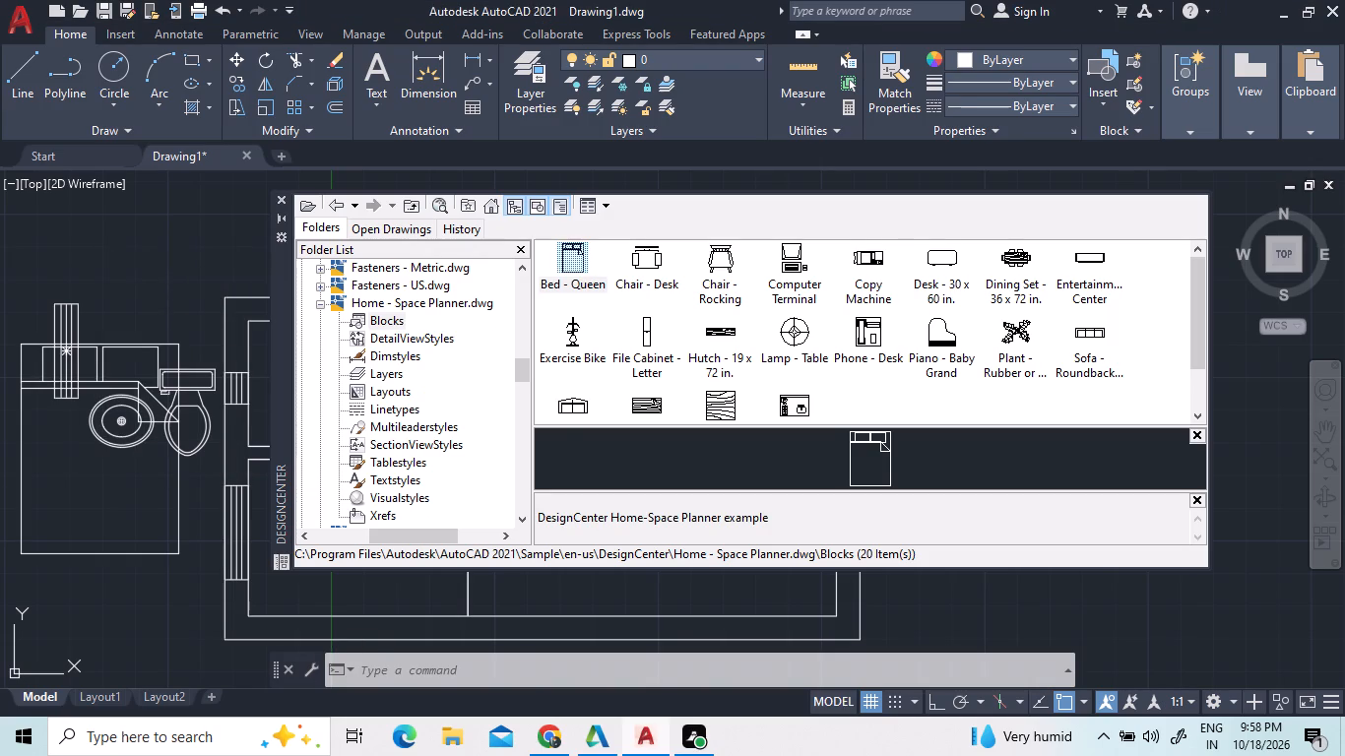
# Move the queen bed block down and slightly left, clear of the spare window symbol, oval sink and toilet.
pyautogui.click(0, 526)
pyautogui.moveTo(3, 526); pyautogui.dragTo(31, 508)
pyautogui.doubleClick(54, 483)
pyautogui.click(70, 502)
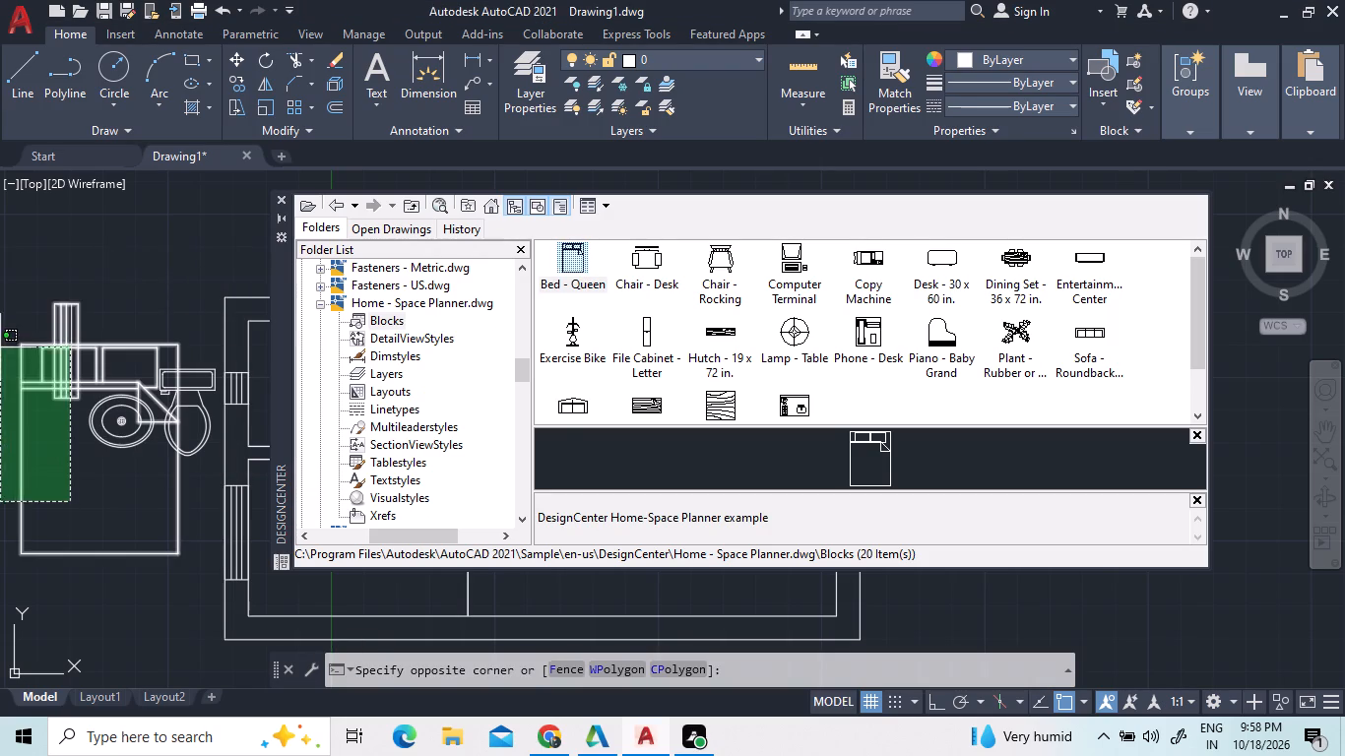
pyautogui.doubleClick(0, 429)
pyautogui.rightClick(52, 482)
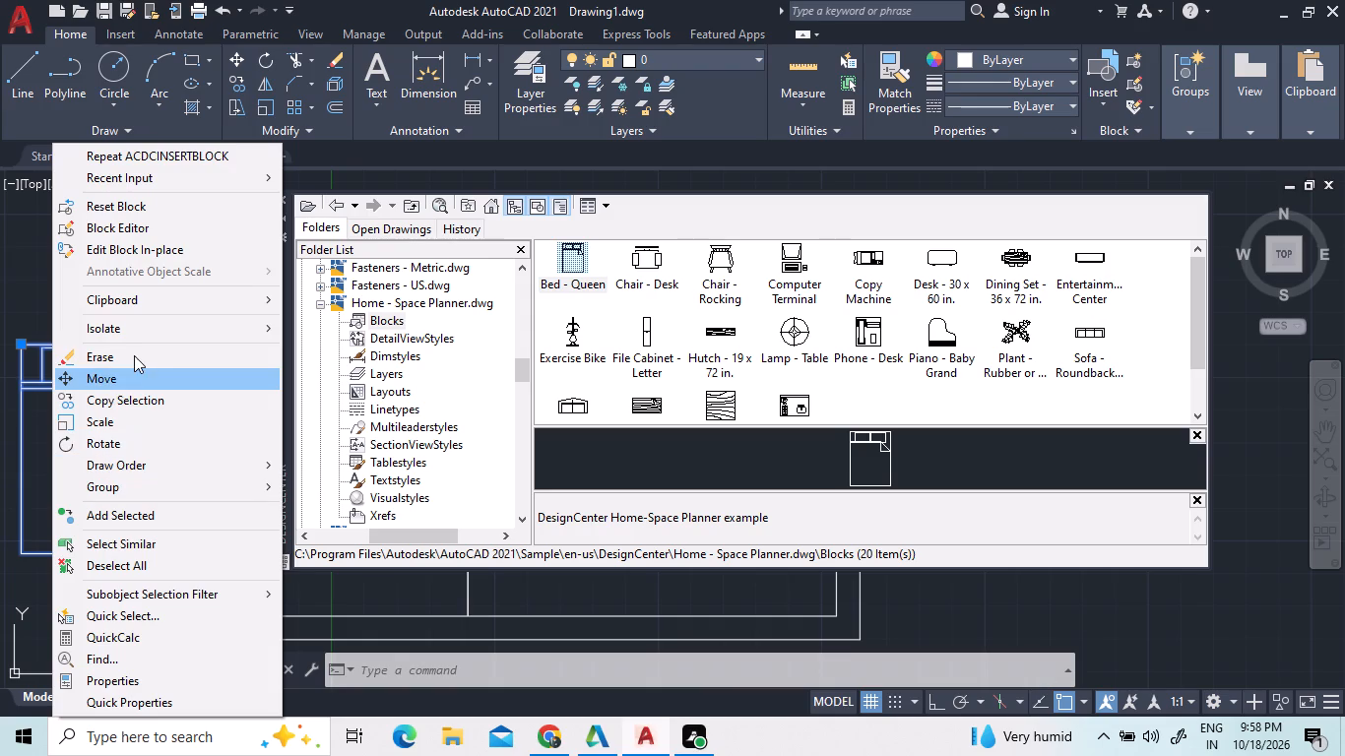
pyautogui.click(132, 378)
pyautogui.click(101, 494)
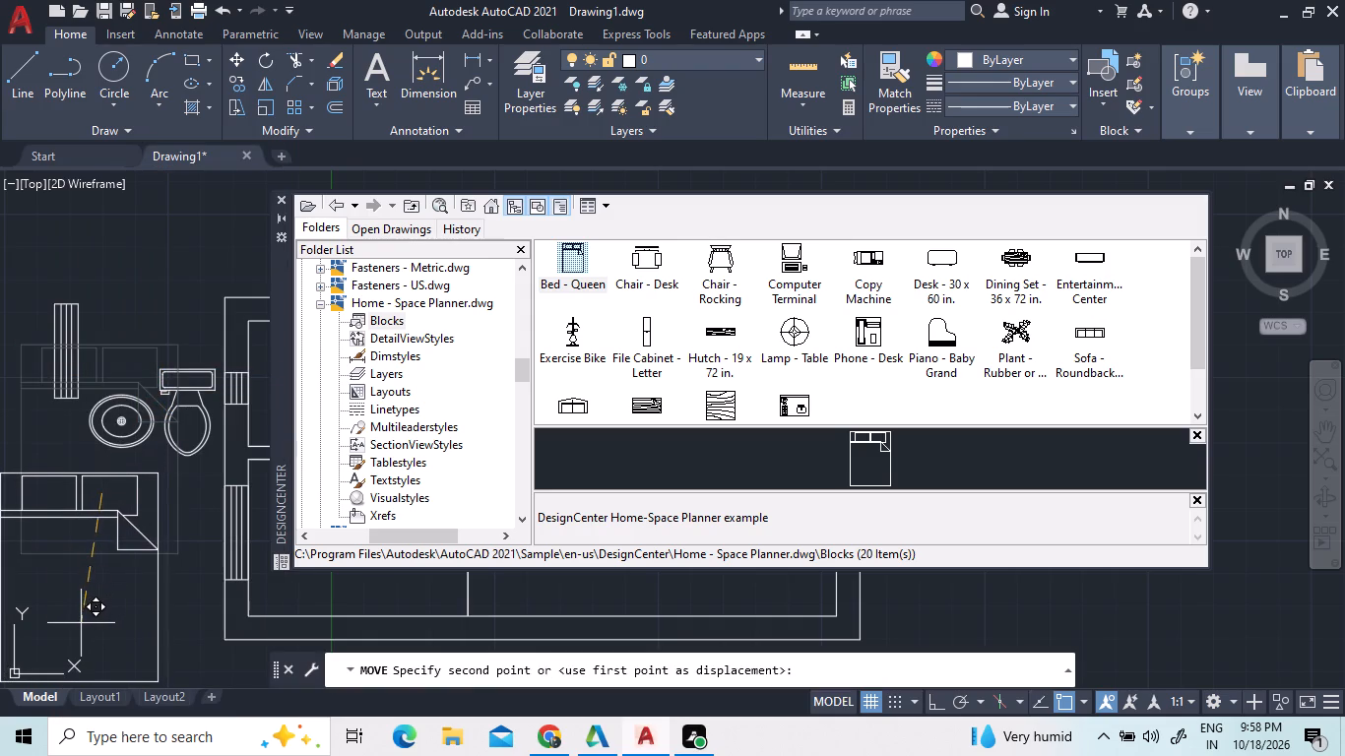
pyautogui.click(81, 623)
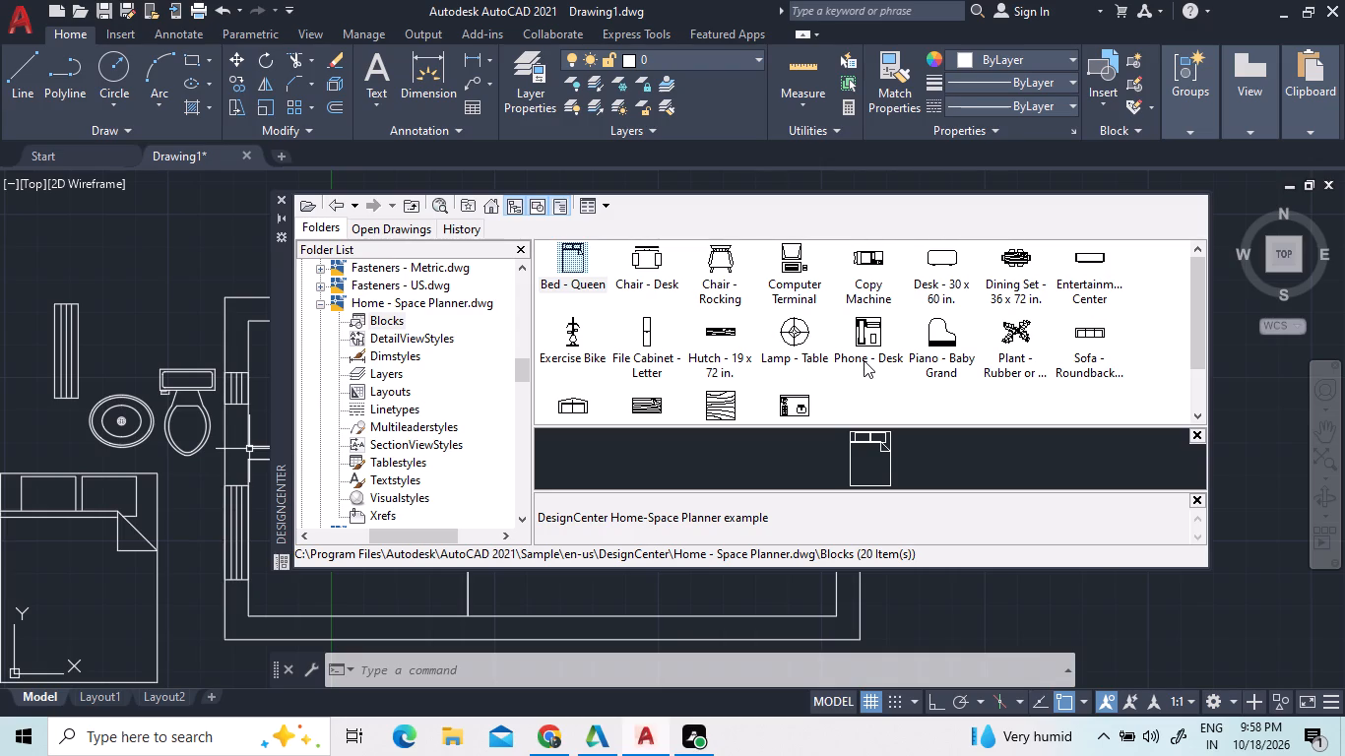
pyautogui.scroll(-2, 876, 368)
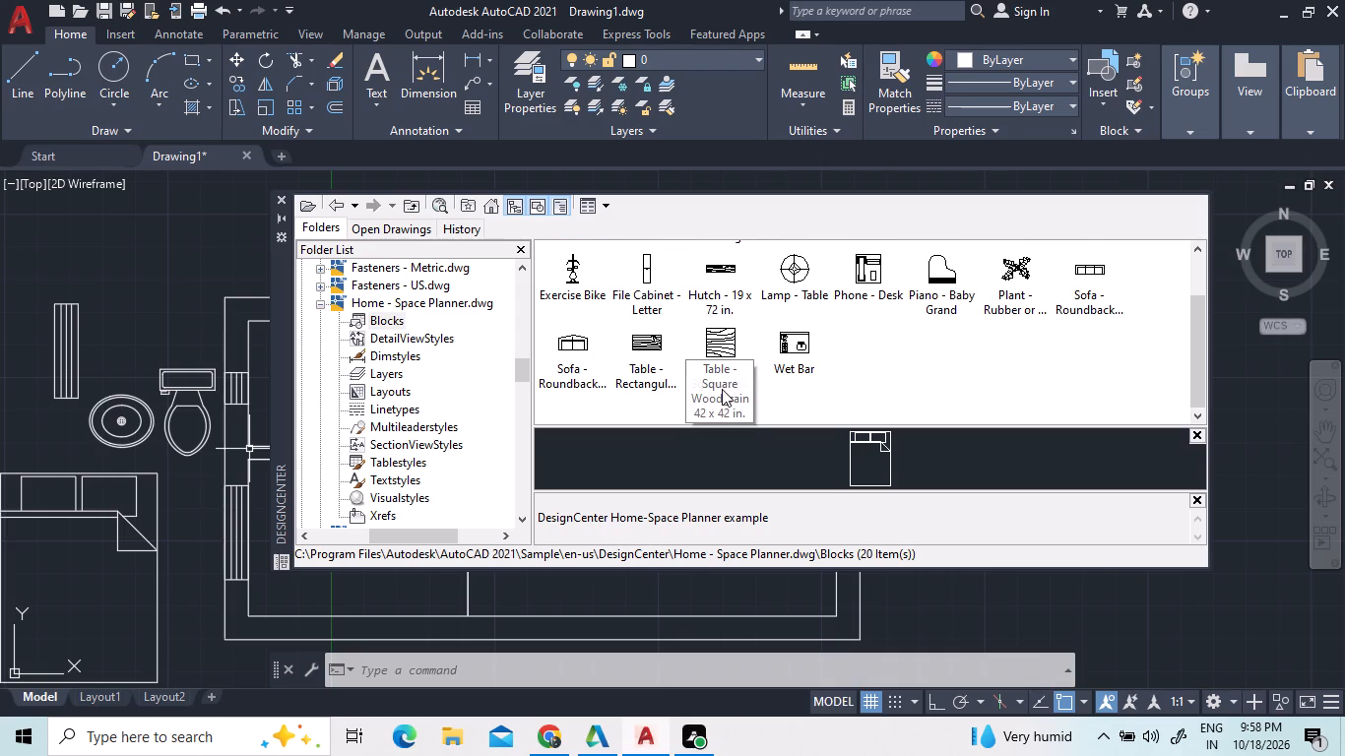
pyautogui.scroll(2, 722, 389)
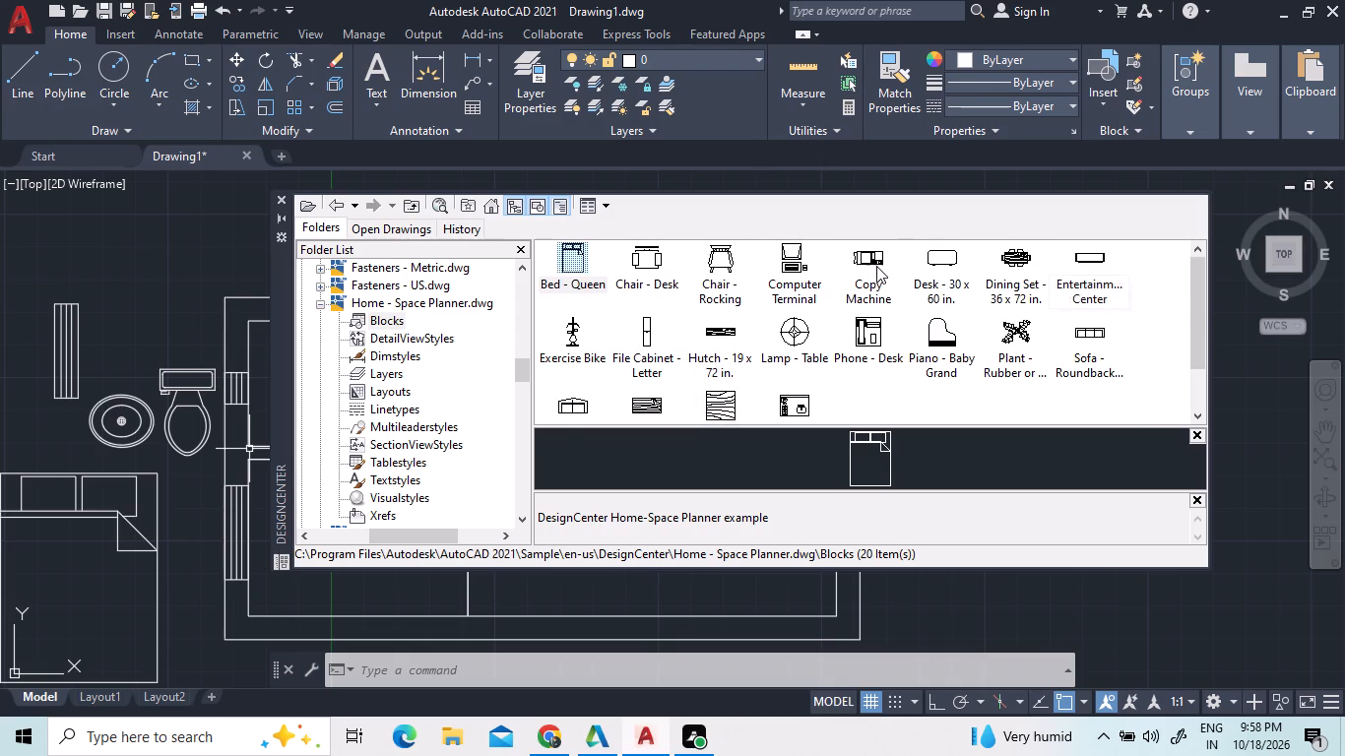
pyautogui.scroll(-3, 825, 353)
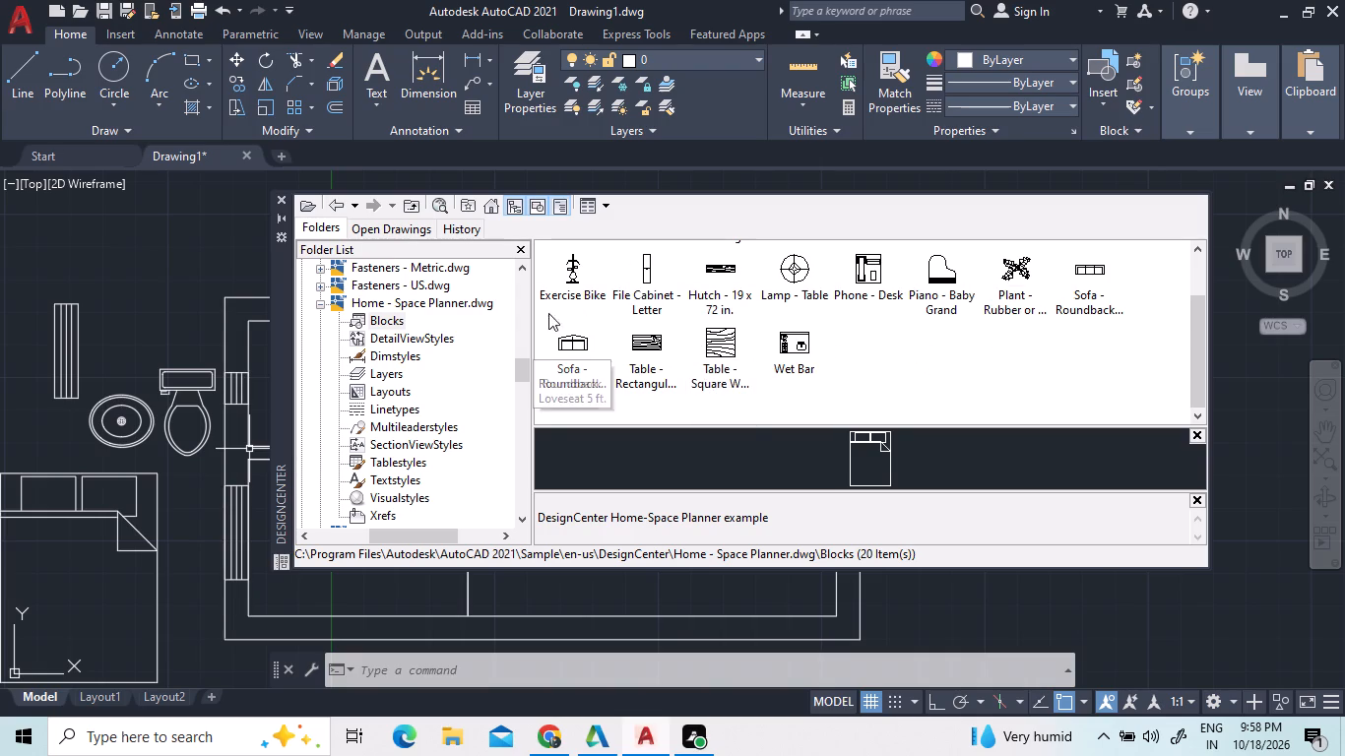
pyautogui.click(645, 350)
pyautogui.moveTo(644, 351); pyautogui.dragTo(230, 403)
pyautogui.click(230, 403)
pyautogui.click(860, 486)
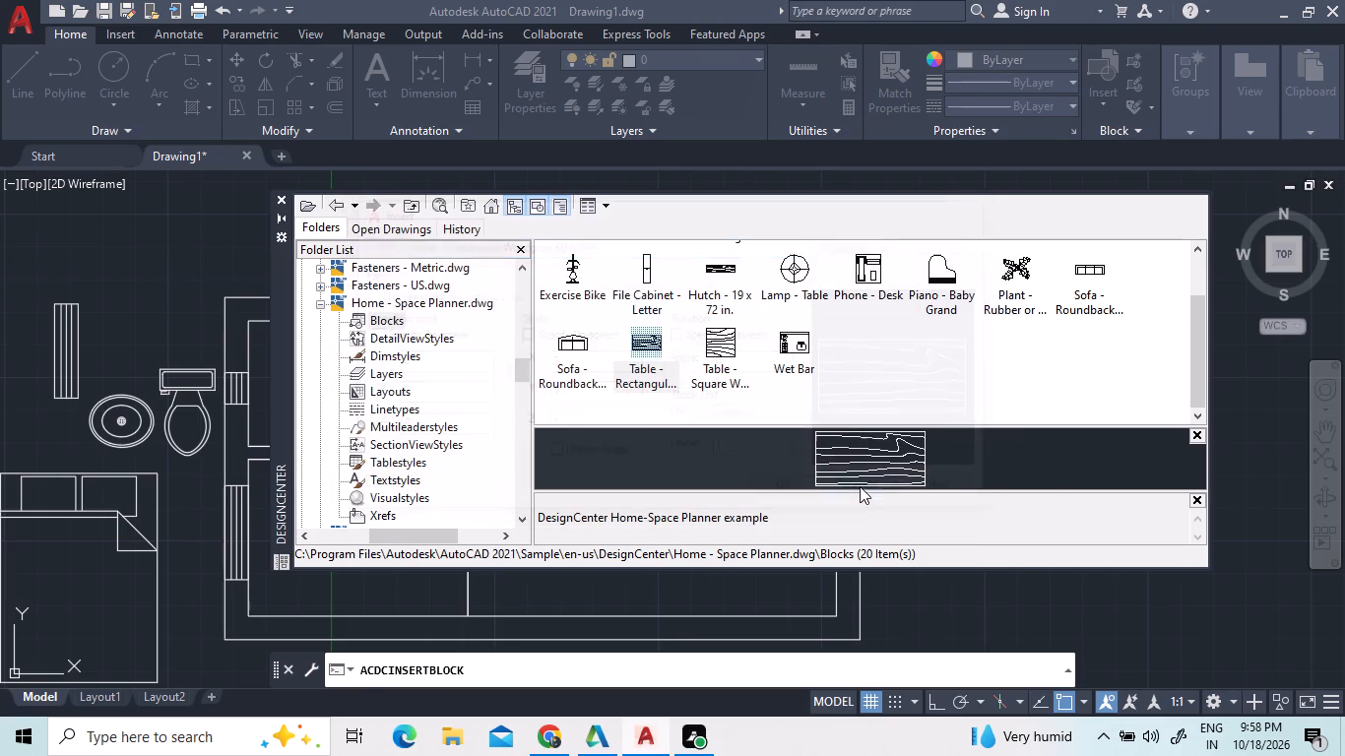
# Look through the blocks of the Fasteners - US and House Designer drawings, collapsing the folder entries that are not needed.
pyautogui.click(406, 283)
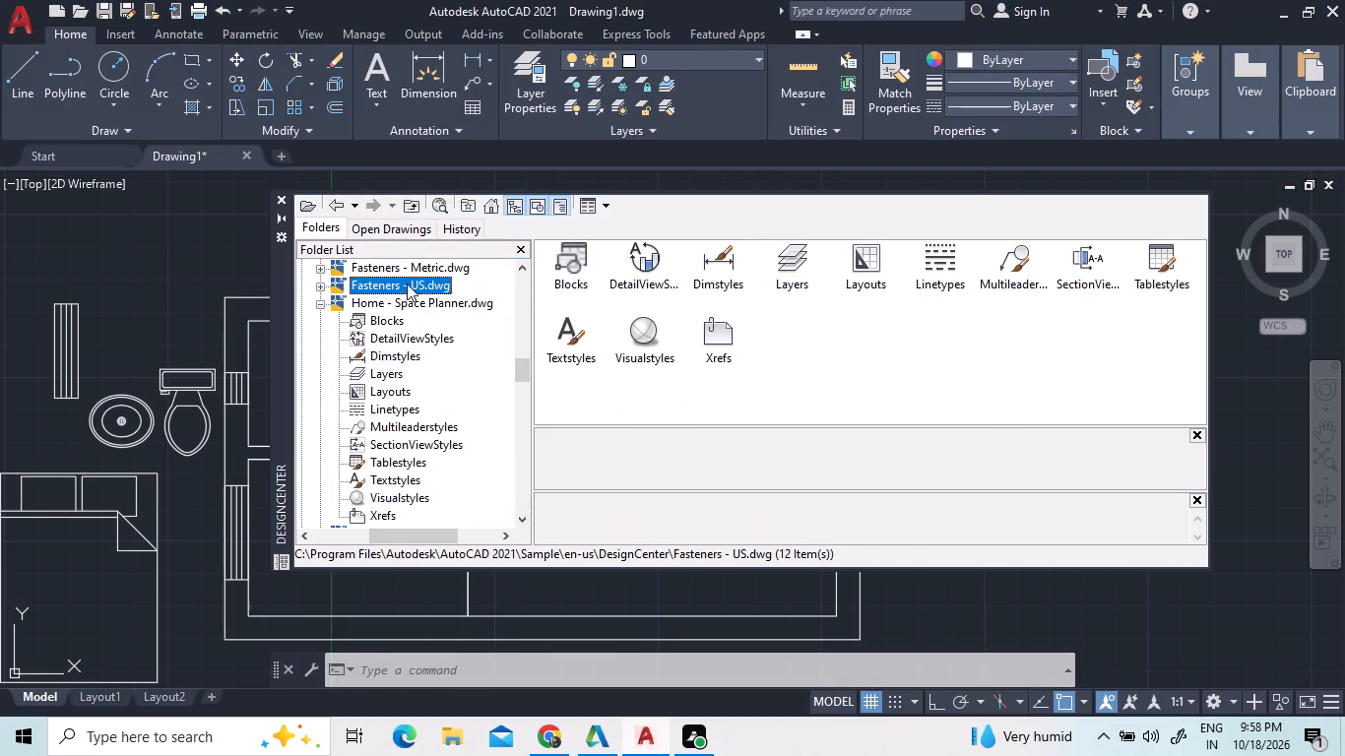
pyautogui.tripleClick(572, 258)
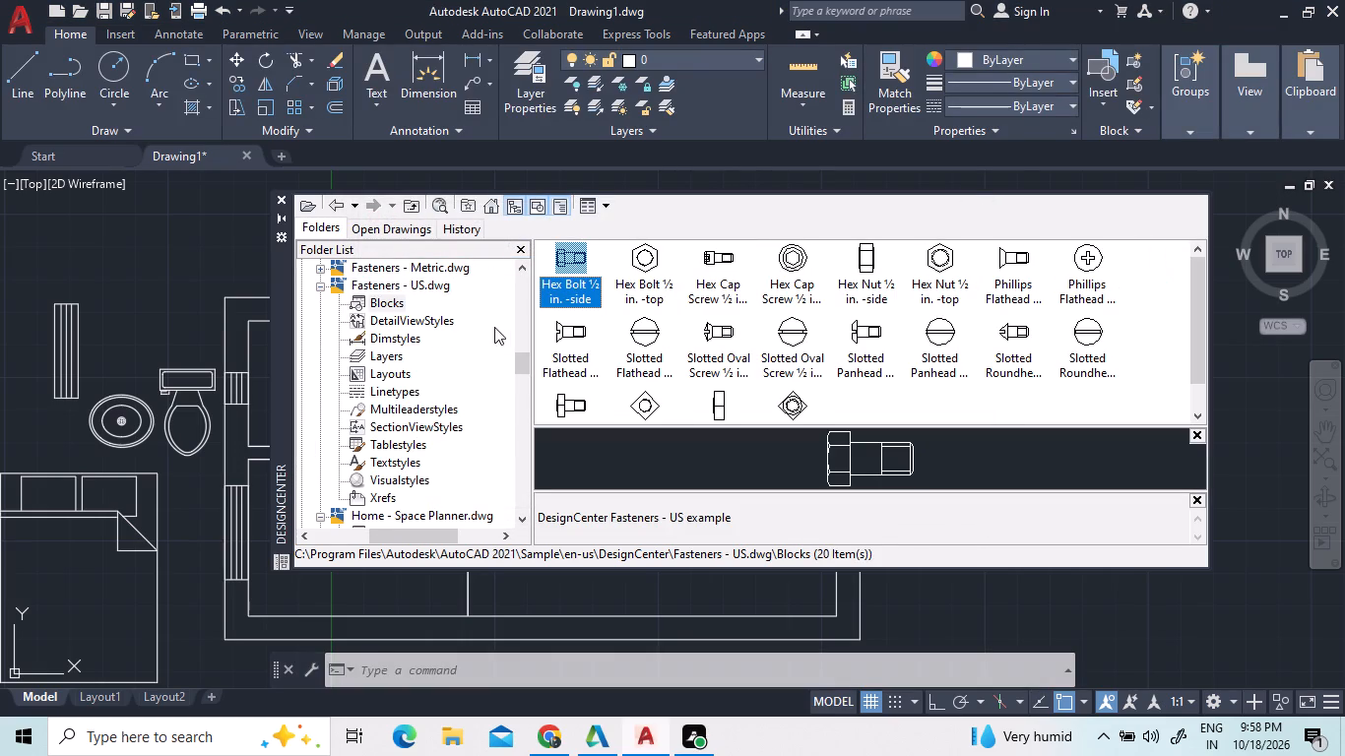
pyautogui.scroll(1, 389, 367)
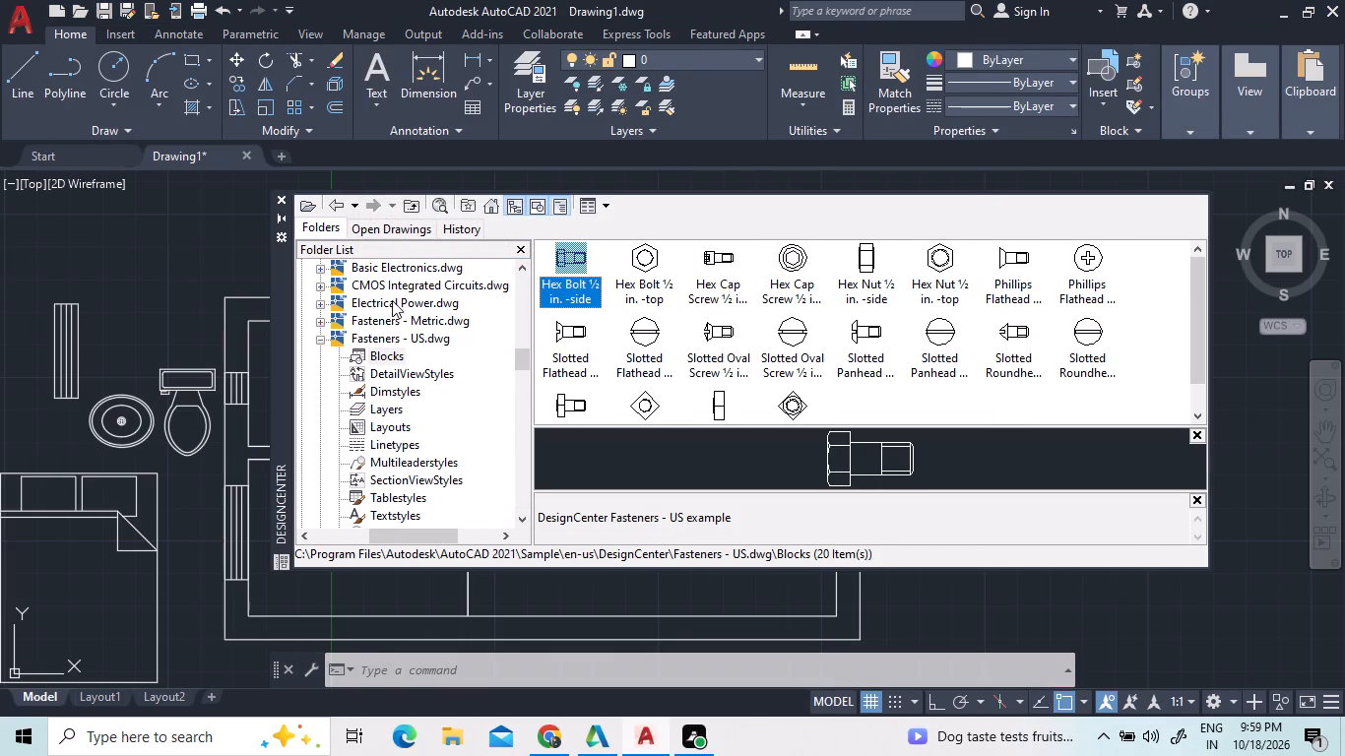
pyautogui.doubleClick(318, 339)
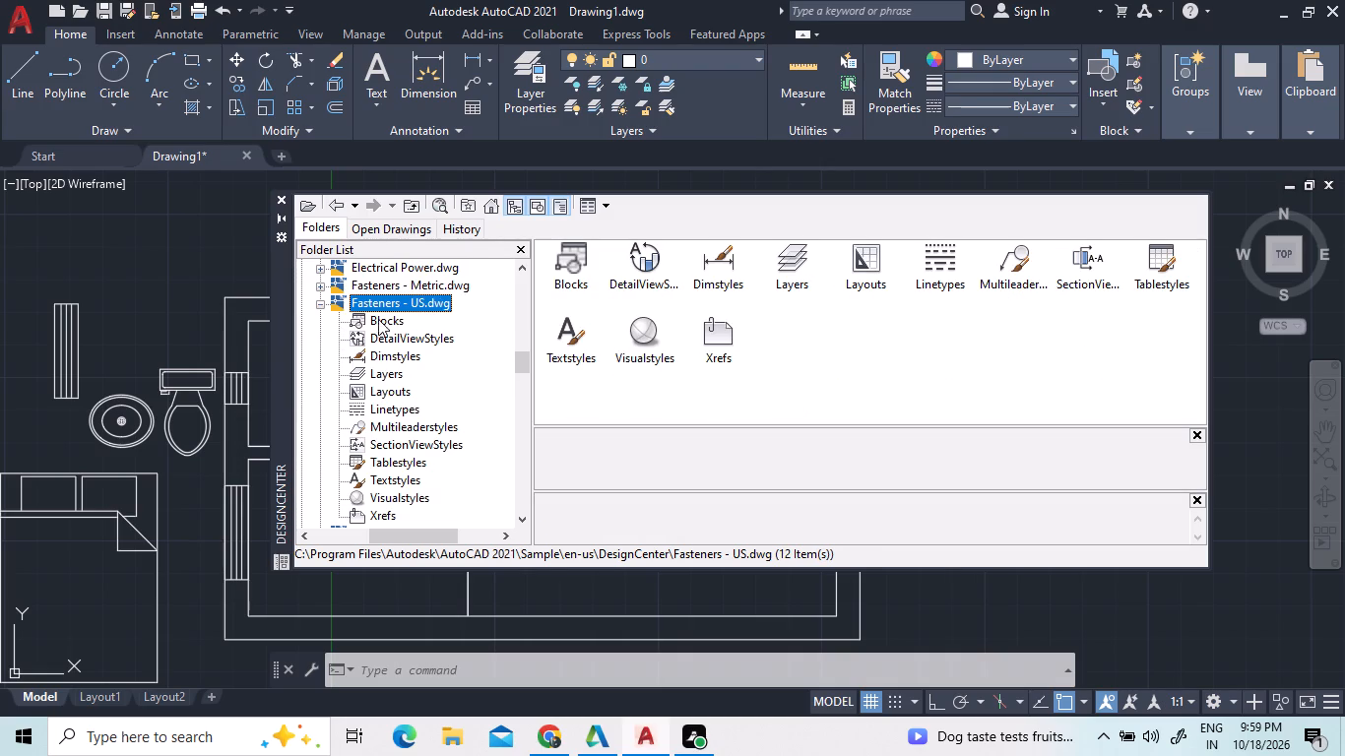
pyautogui.doubleClick(318, 303)
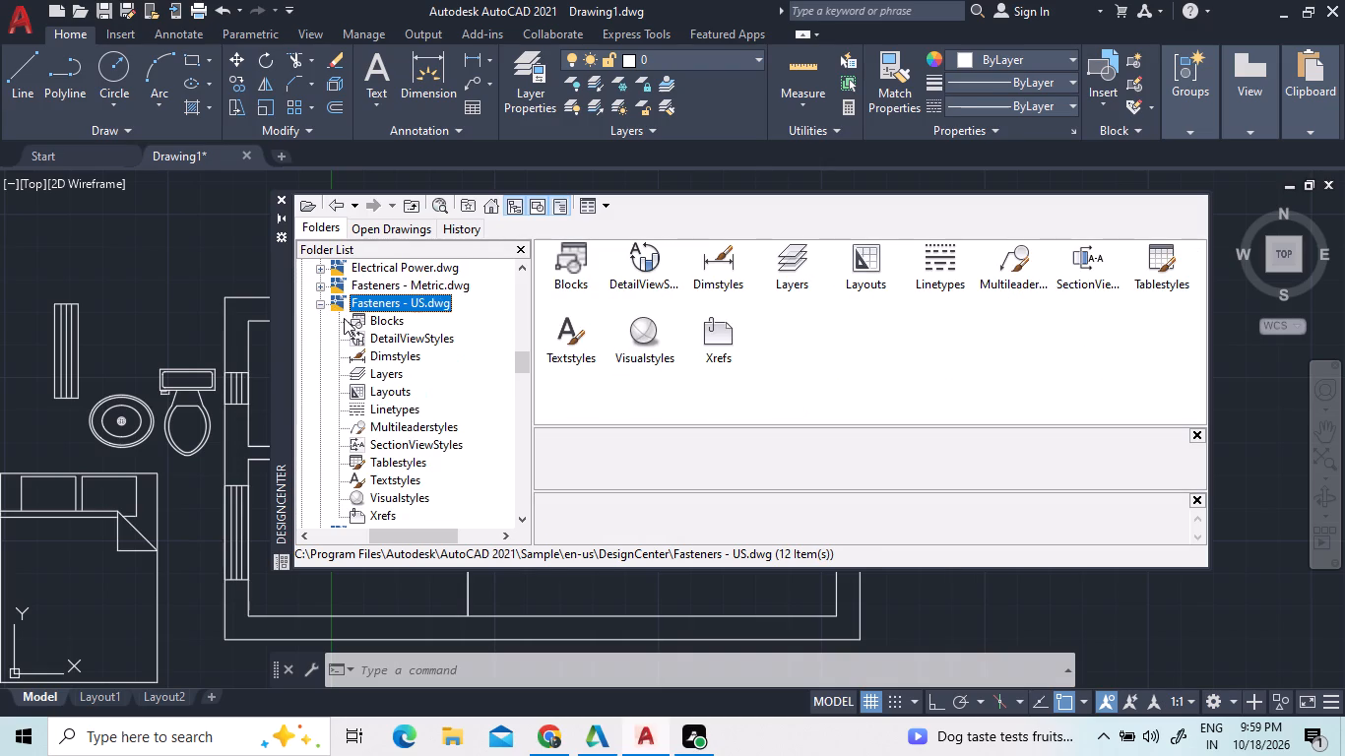
pyautogui.click(323, 305)
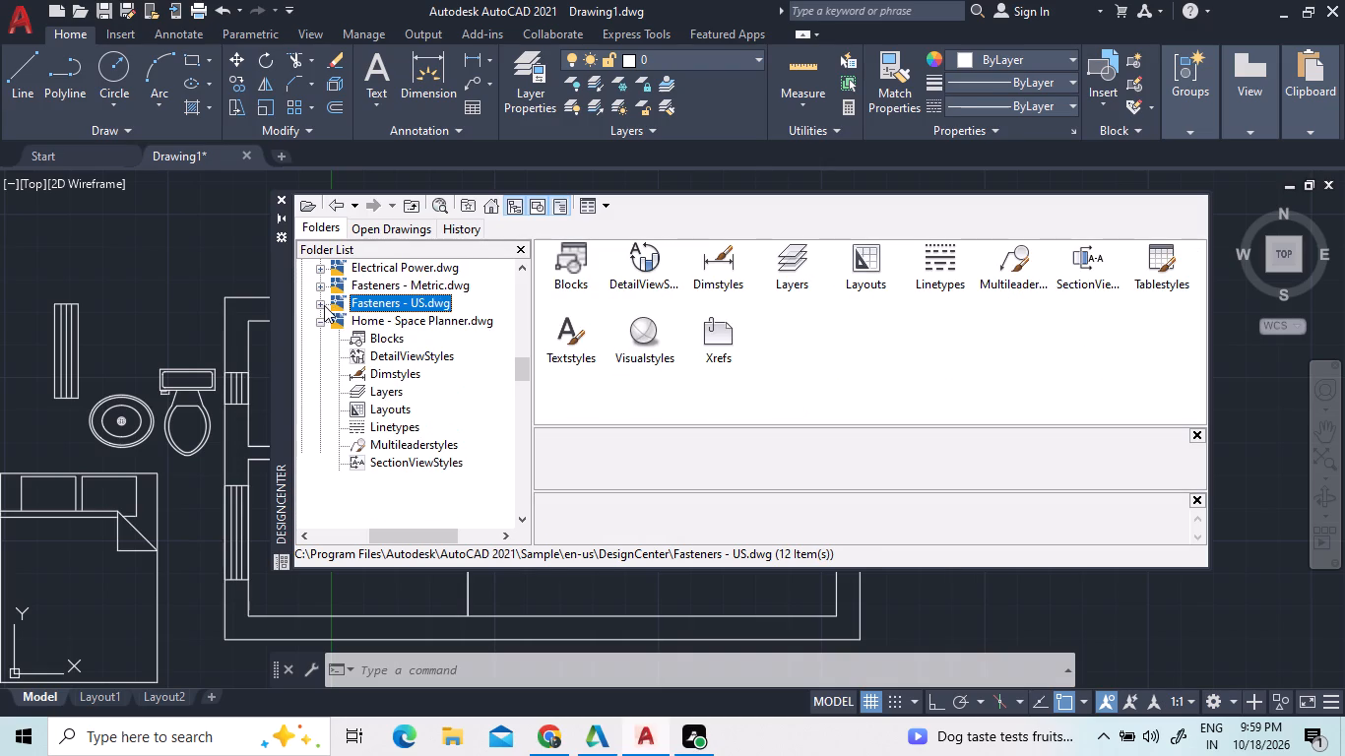
pyautogui.doubleClick(321, 321)
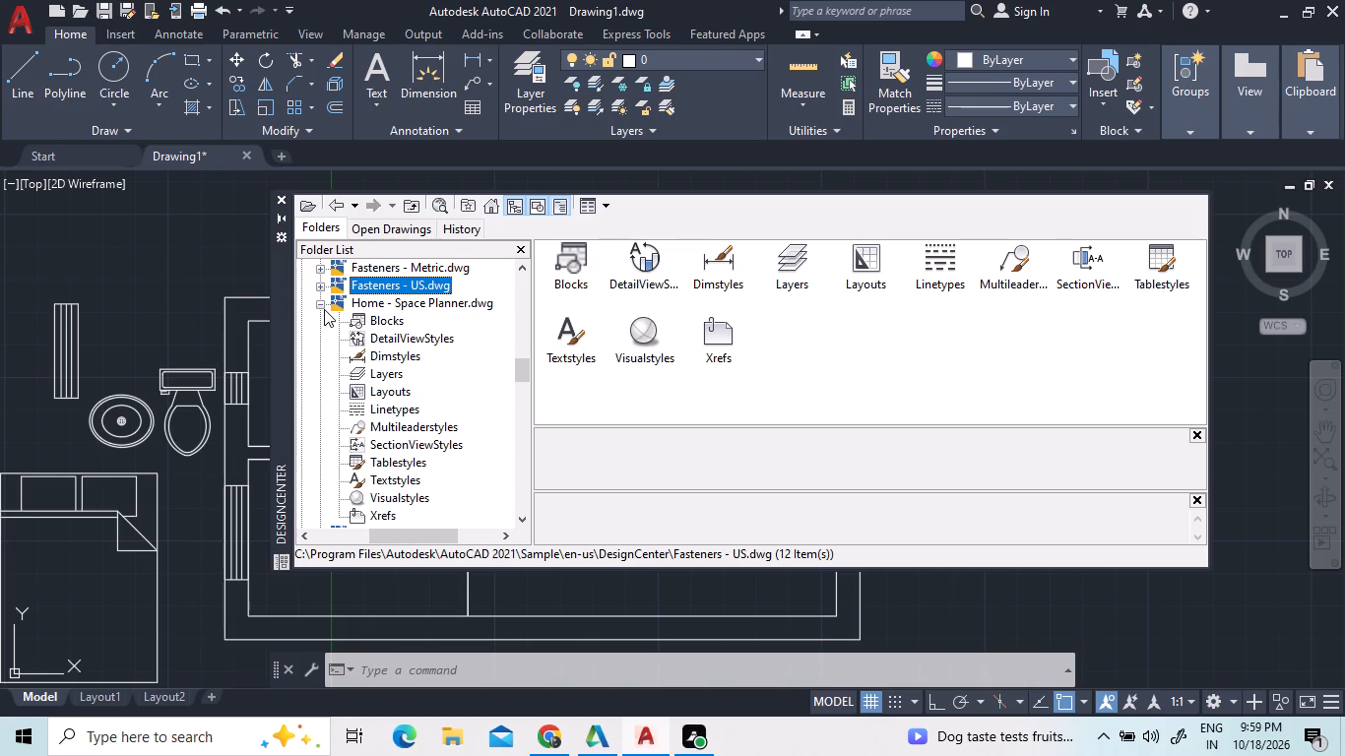
pyautogui.doubleClick(324, 309)
pyautogui.click(318, 301)
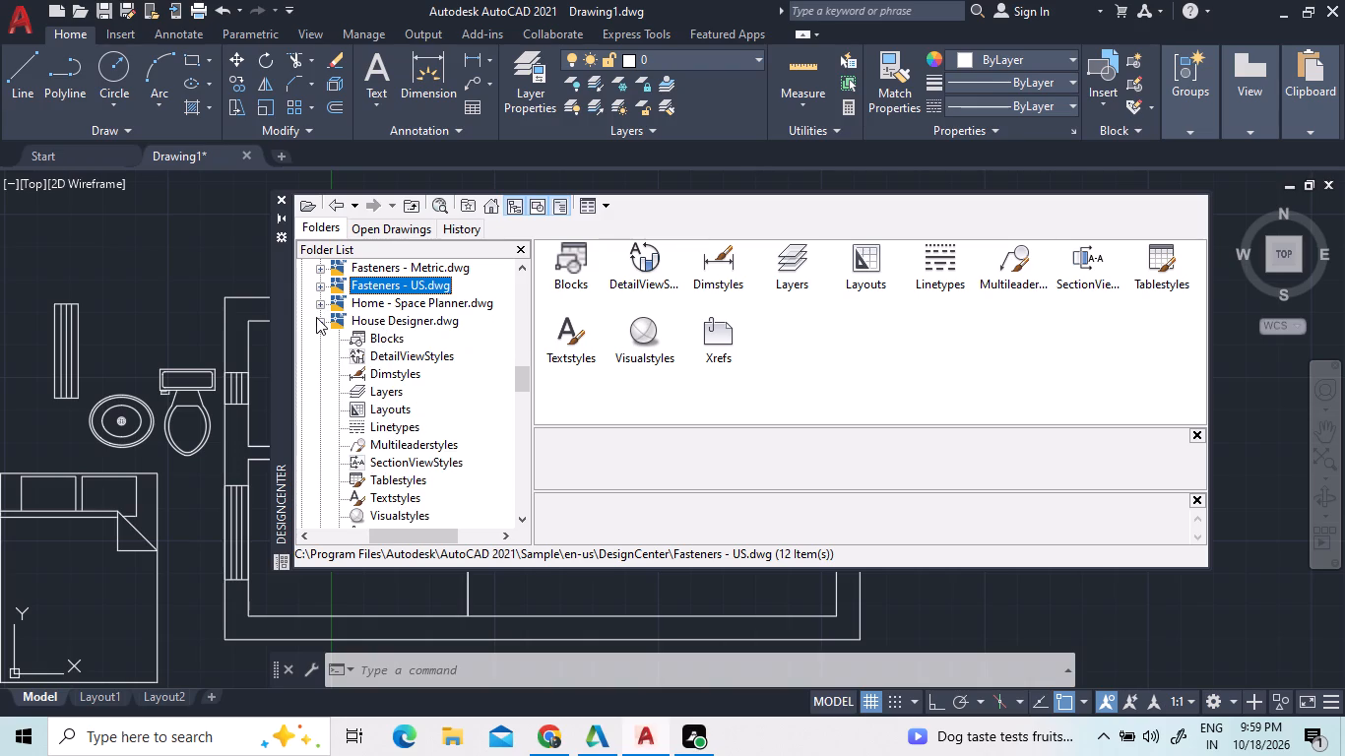
pyautogui.doubleClick(316, 317)
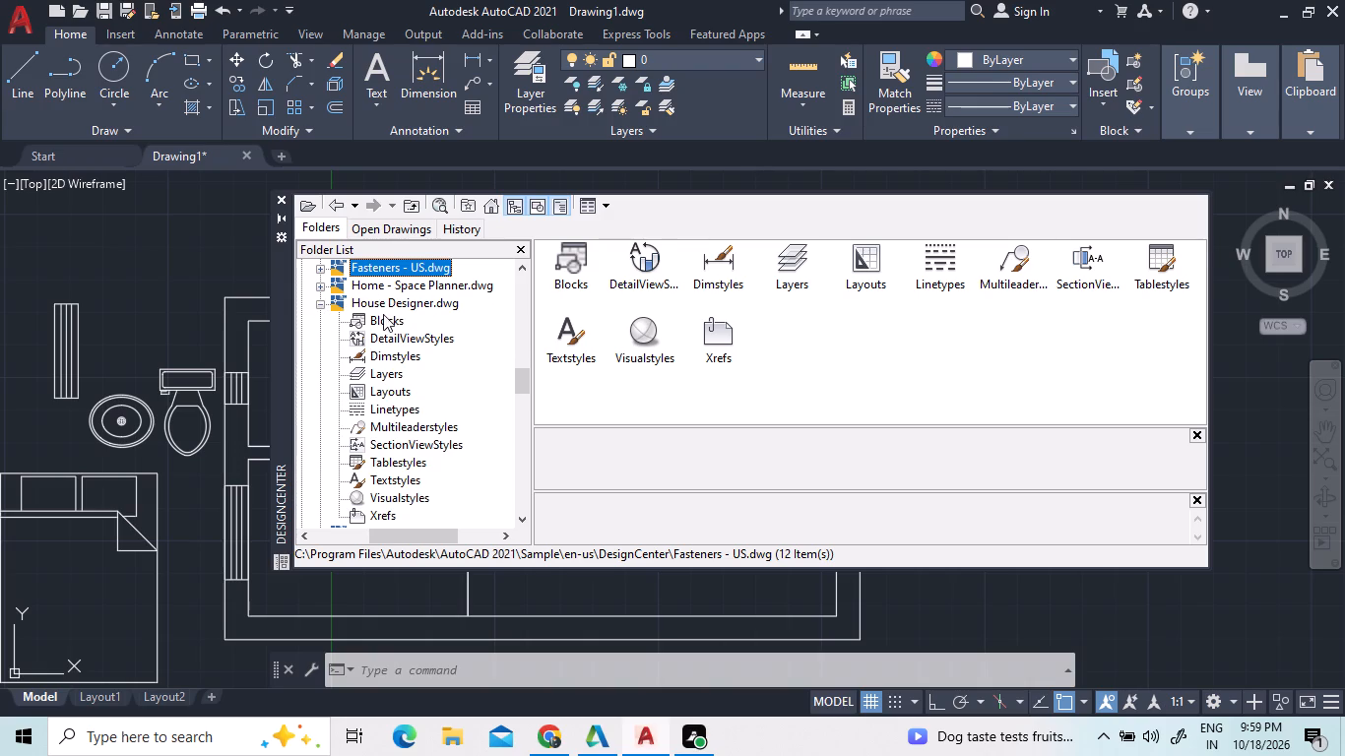
pyautogui.tripleClick(383, 318)
pyautogui.click(383, 318)
pyautogui.scroll(-3, 1019, 380)
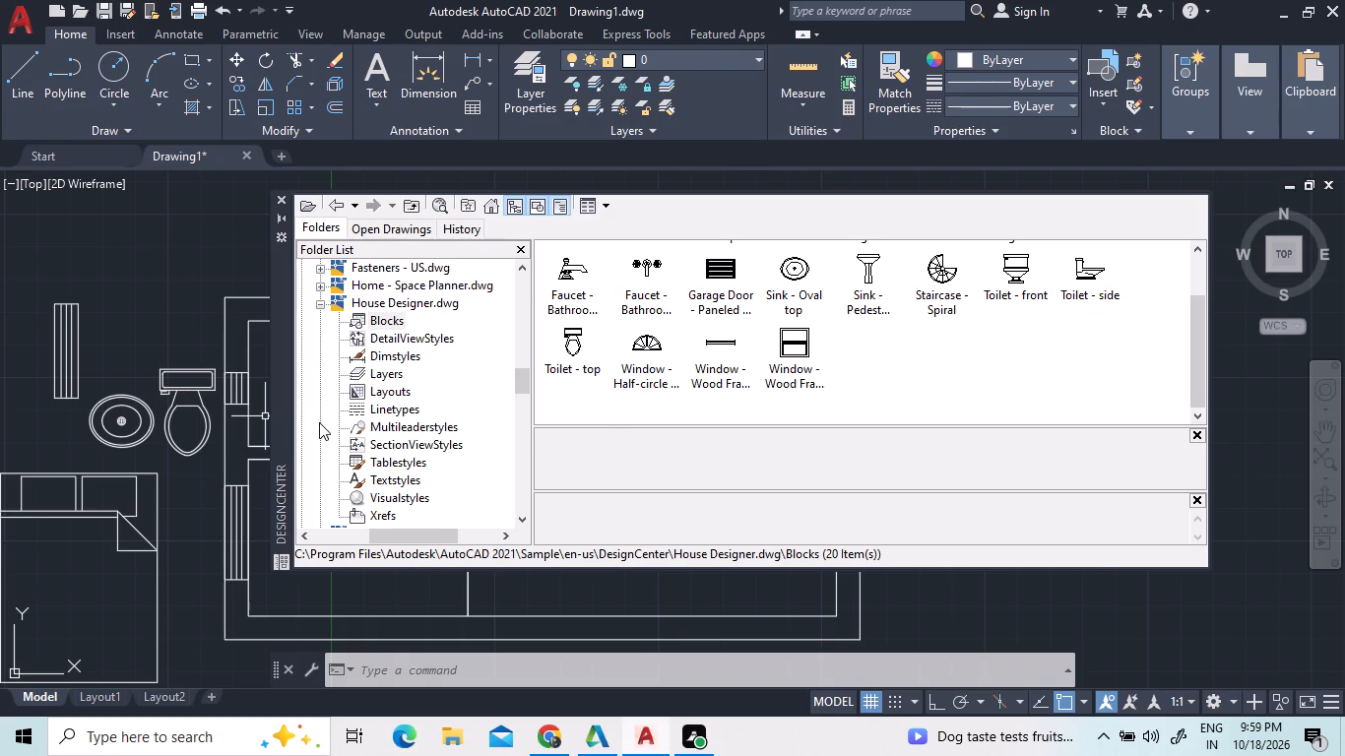
pyautogui.scroll(-2, 356, 418)
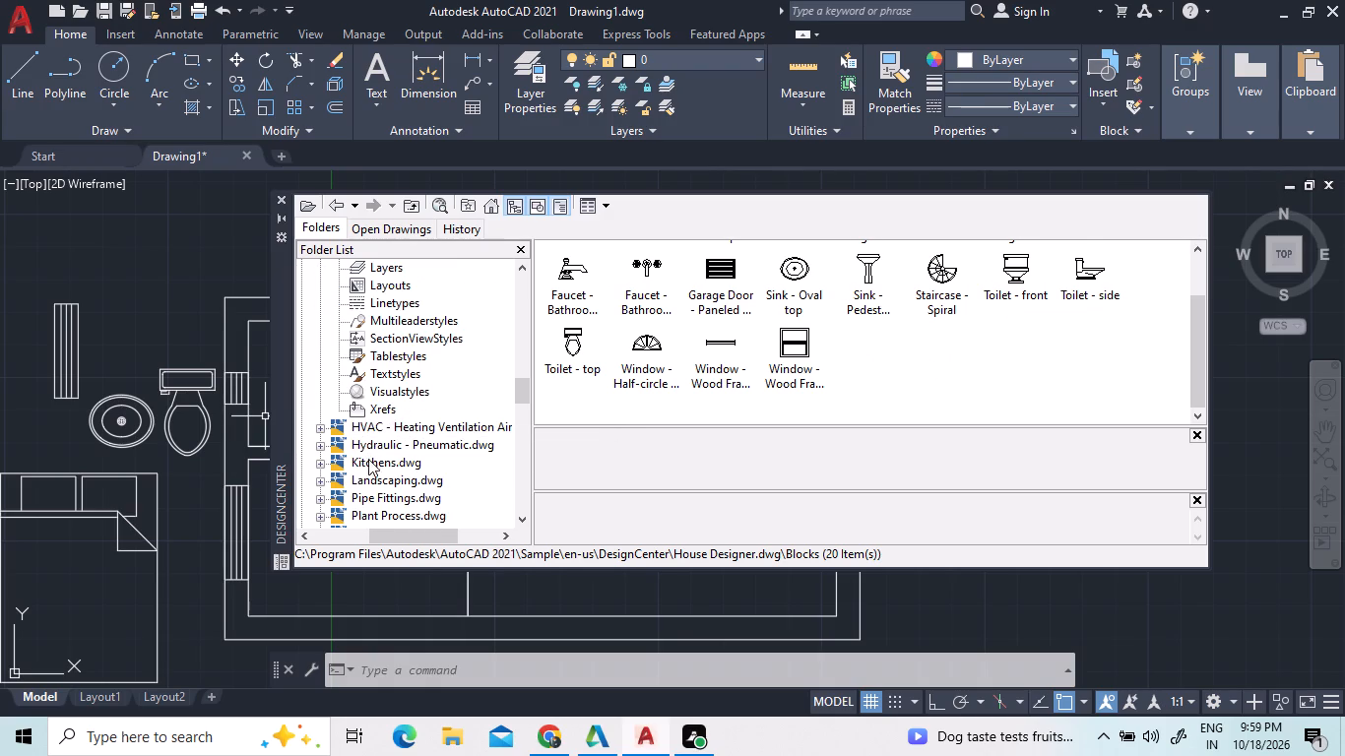
# Insert the Sink-double - 36 in top block from the Kitchens drawing at X 0", Y 0", Z 0" with scale 1 and rotation angle 0.
pyautogui.doubleClick(370, 465)
pyautogui.doubleClick(573, 258)
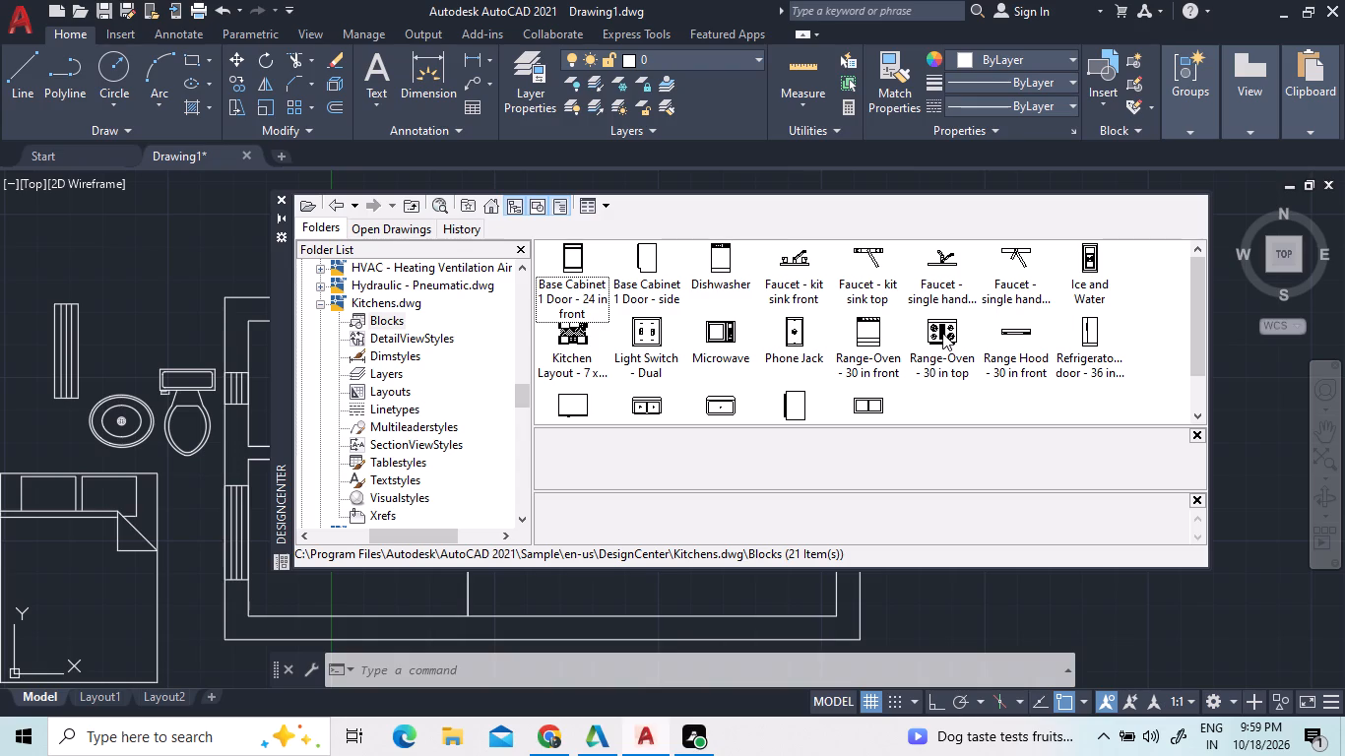
pyautogui.tripleClick(648, 405)
pyautogui.moveTo(644, 407); pyautogui.dragTo(179, 256)
pyautogui.doubleClick(178, 257)
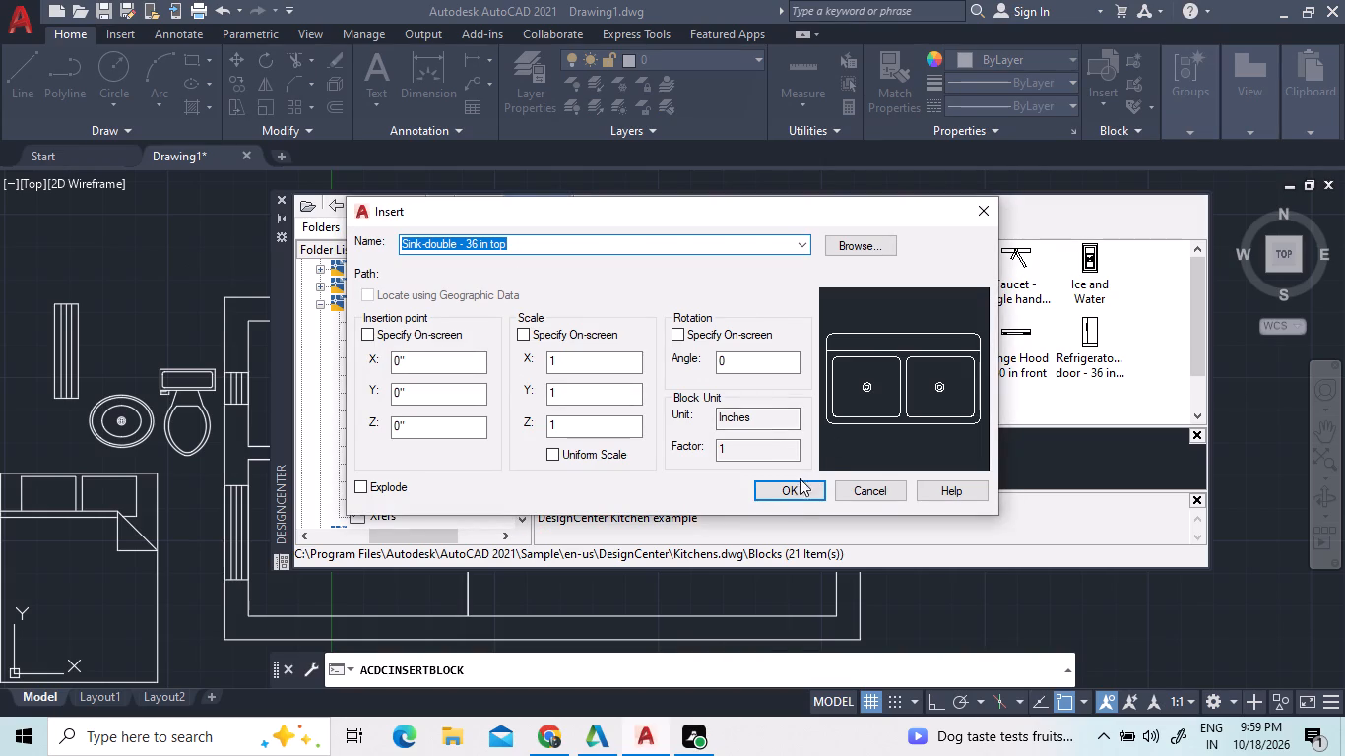
pyautogui.click(792, 495)
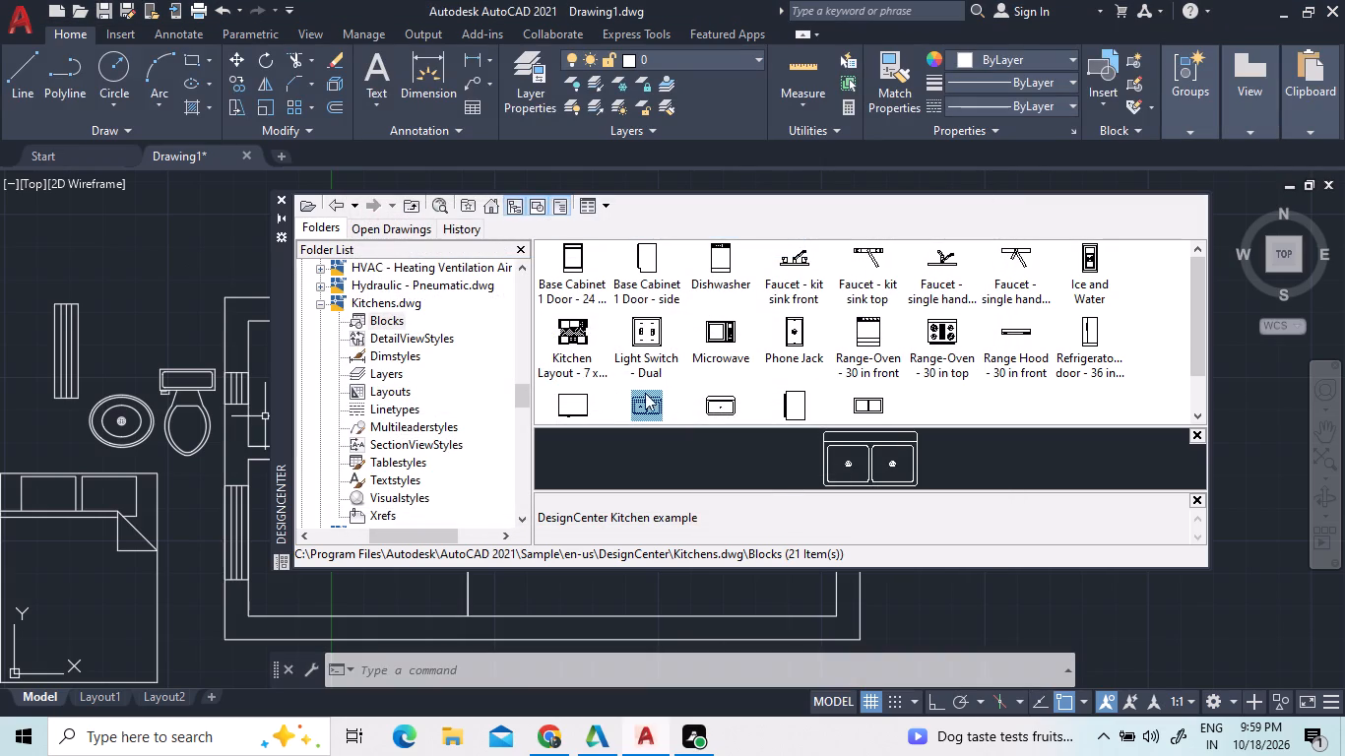
# Place a Sink-double - 36 in top block above the spare window symbol, outside the left exterior wall.
pyautogui.moveTo(646, 406); pyautogui.dragTo(132, 237)
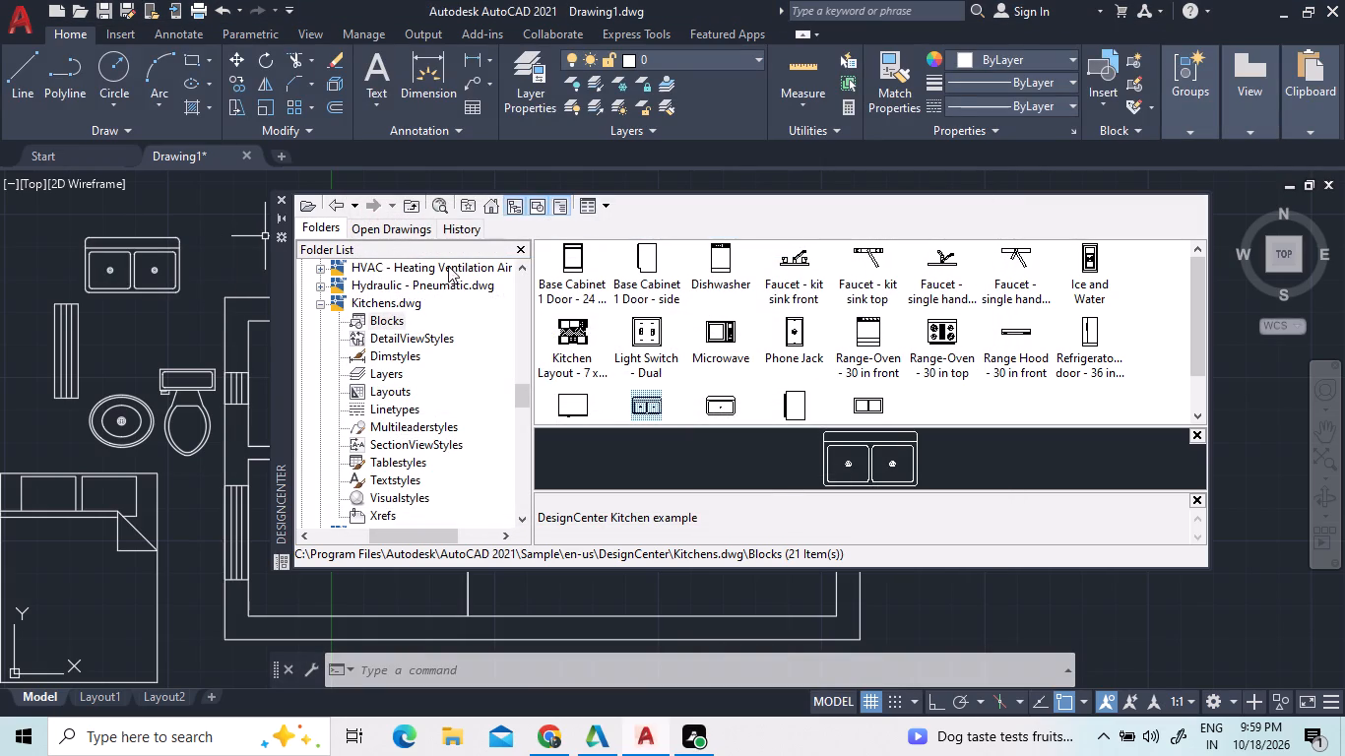
# Place a Sink-single - 30 in top block from the Kitchens drawing to the left of the double sink.
pyautogui.scroll(2, 846, 370)
pyautogui.scroll(-3, 846, 370)
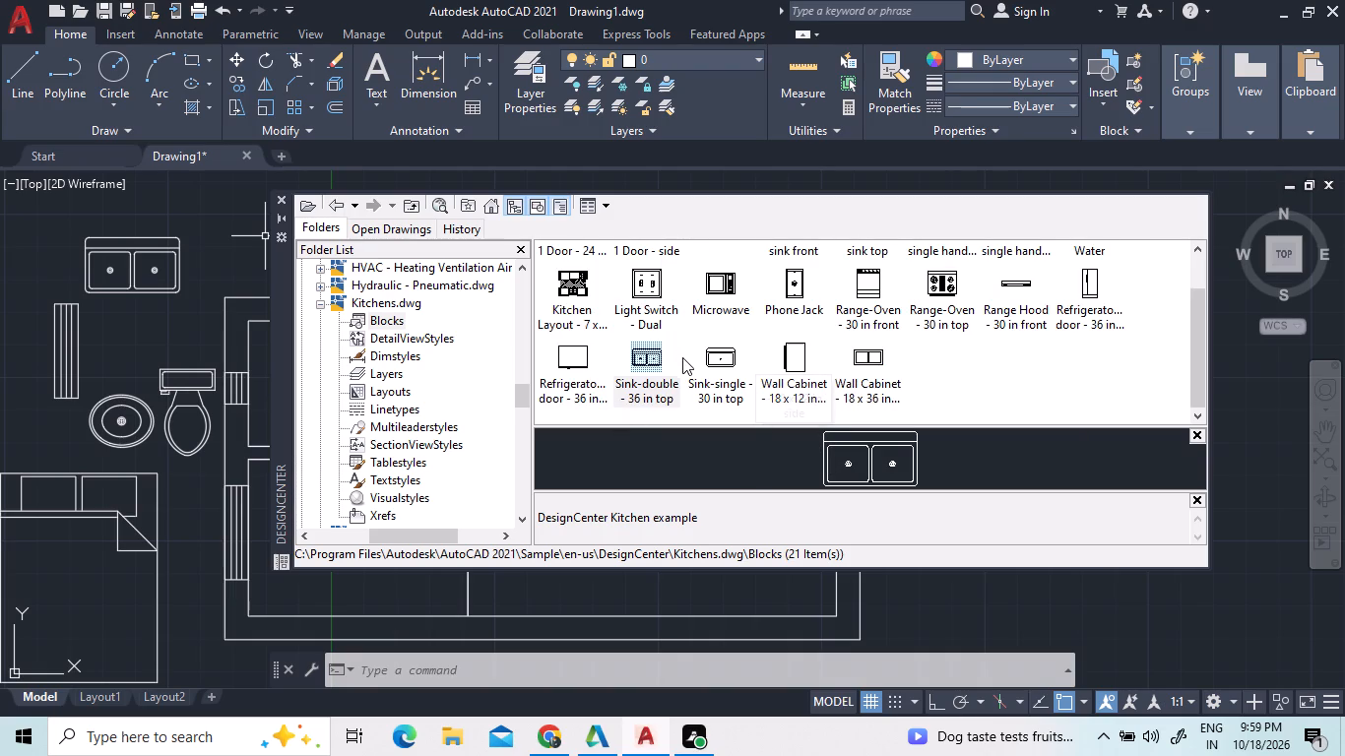
pyautogui.moveTo(715, 357); pyautogui.dragTo(15, 231)
pyautogui.tripleClick(15, 230)
pyautogui.click(16, 226)
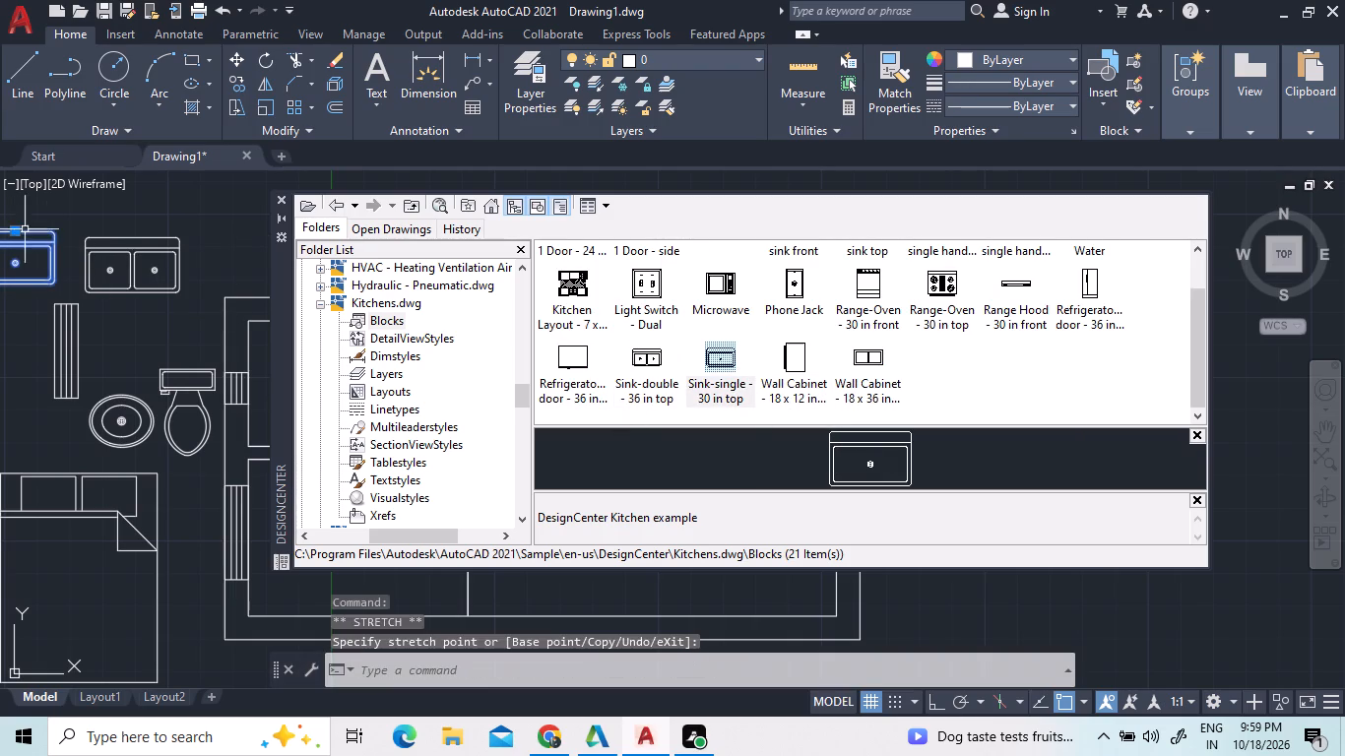
# Place a Range-Oven - 30 in top block from the Kitchens drawing at the upper-left corner of the exterior walls.
pyautogui.scroll(2, 664, 344)
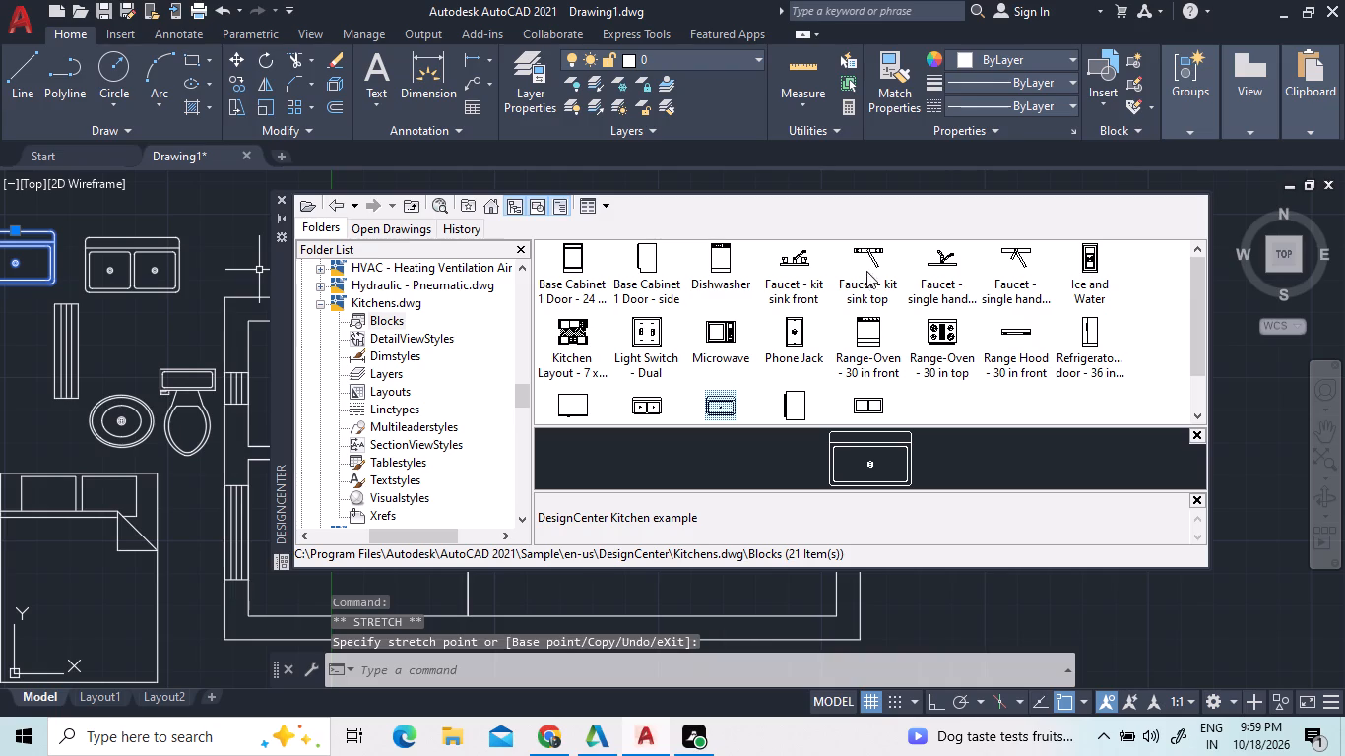
pyautogui.scroll(-3, 806, 335)
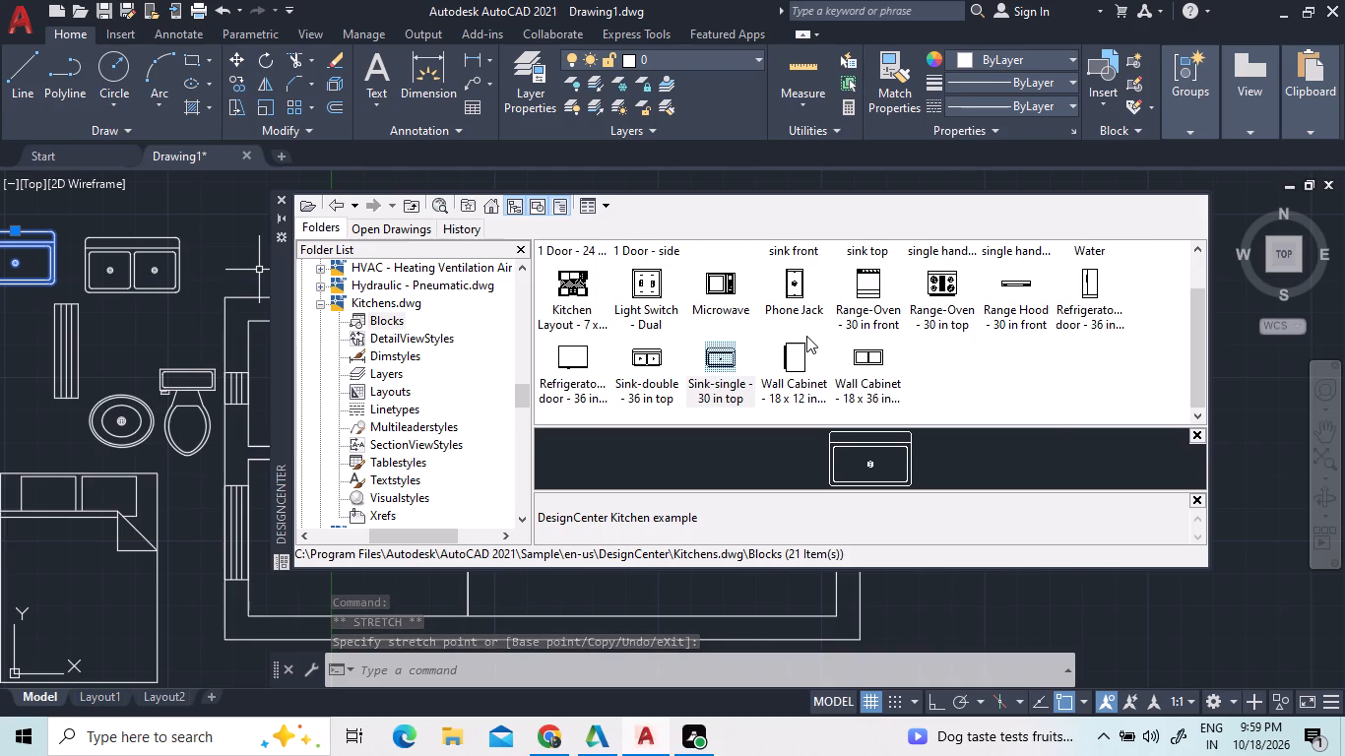
pyautogui.scroll(1, 961, 363)
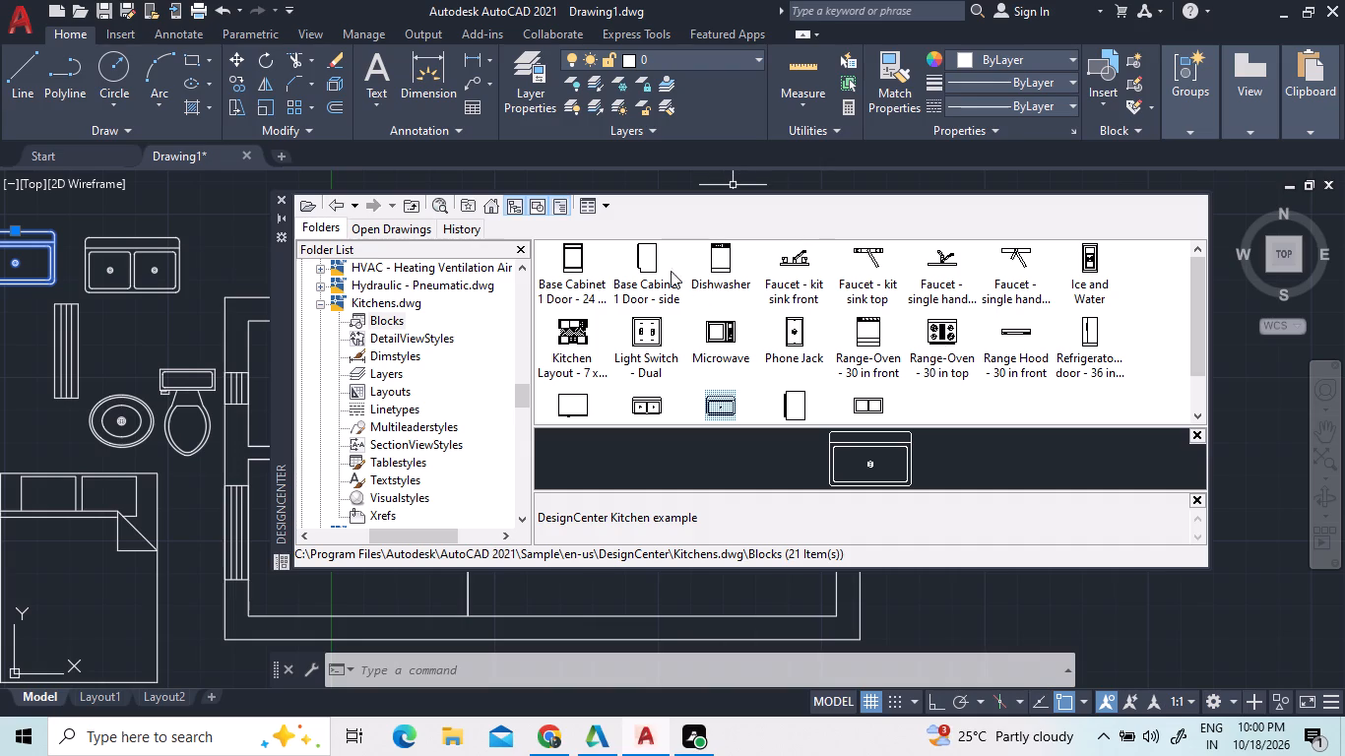
pyautogui.scroll(-2, 566, 371)
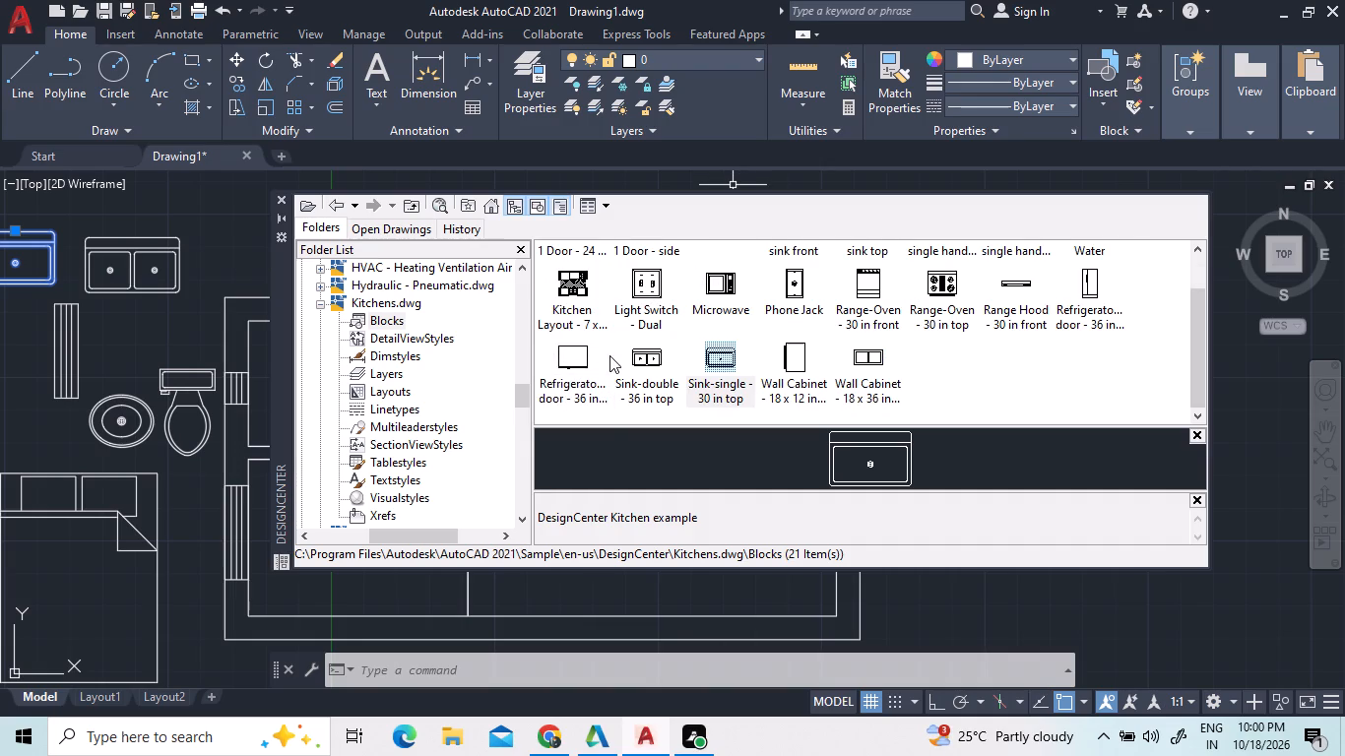
pyautogui.moveTo(949, 290); pyautogui.dragTo(949, 294)
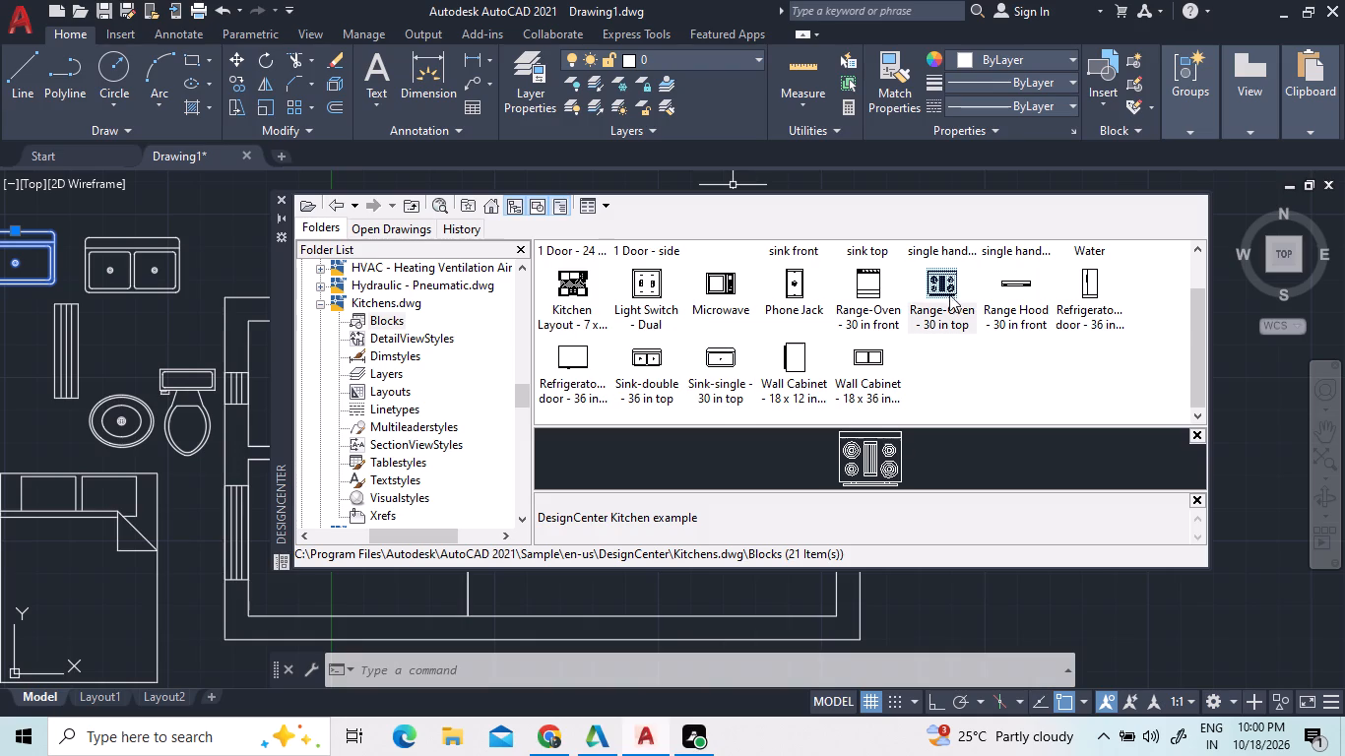
pyautogui.moveTo(949, 294); pyautogui.dragTo(209, 274)
pyautogui.click(143, 241)
pyautogui.click(128, 259)
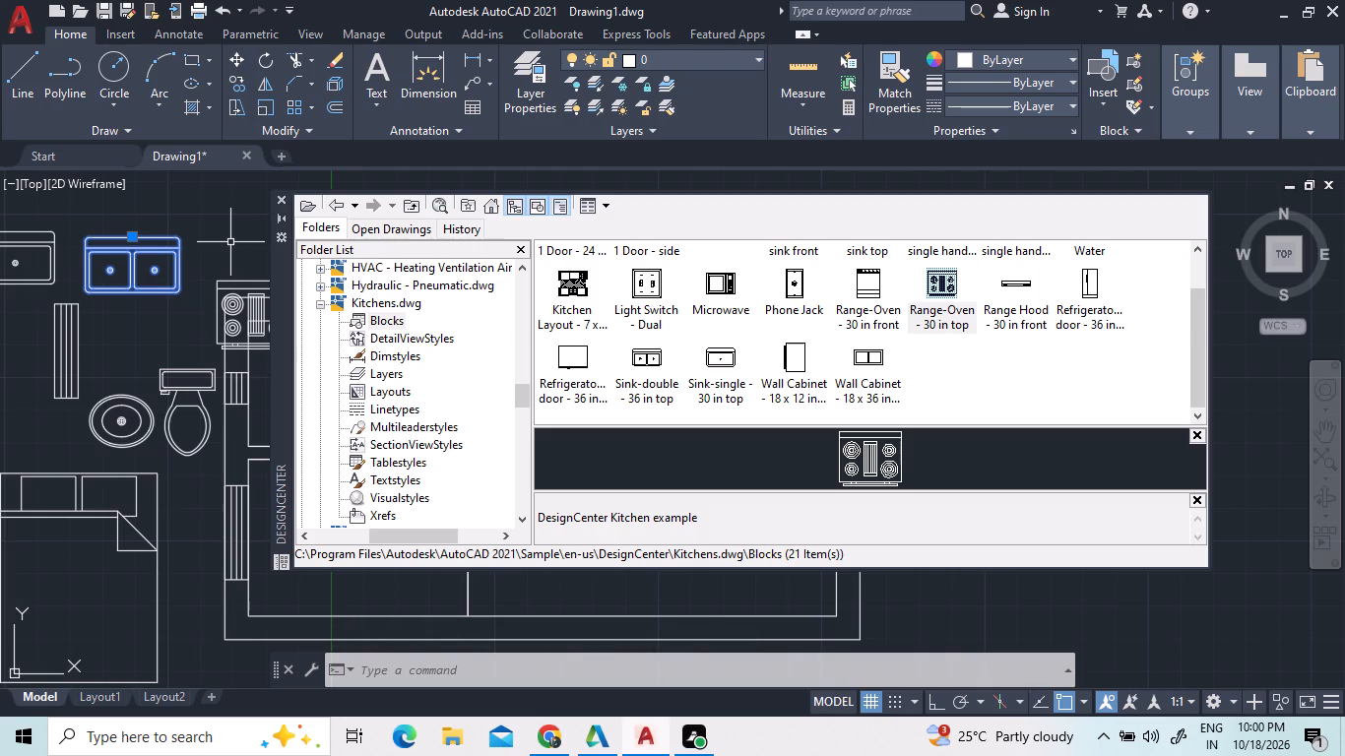
# Insert the Car - sedan side block from the Landscaping drawing at X 0", Y 0", Z 0" with scale 1 and rotation angle 0.
pyautogui.click(318, 308)
pyautogui.doubleClick(365, 322)
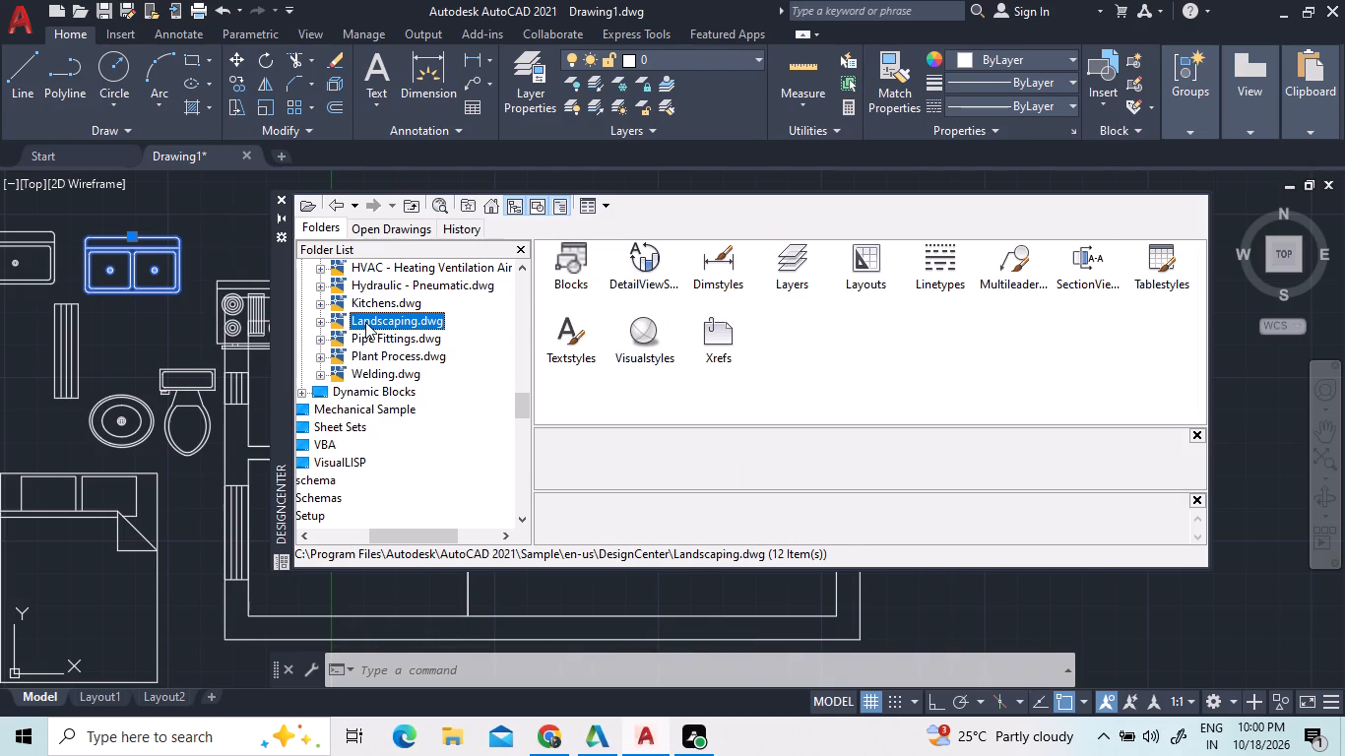
pyautogui.tripleClick(365, 322)
pyautogui.click(365, 322)
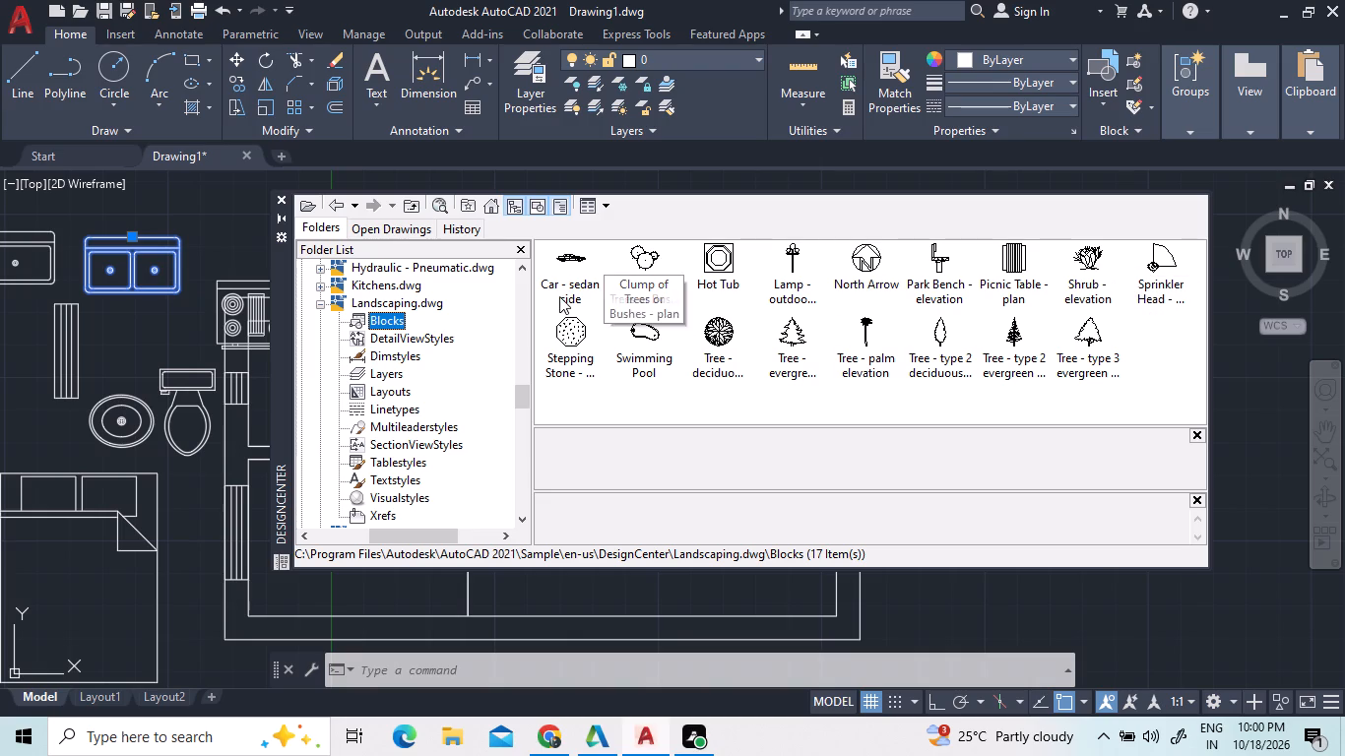
pyautogui.doubleClick(577, 263)
pyautogui.moveTo(577, 264); pyautogui.dragTo(204, 475)
pyautogui.moveTo(186, 479); pyautogui.dragTo(65, 515)
pyautogui.click(64, 516)
pyautogui.moveTo(64, 516); pyautogui.dragTo(62, 521)
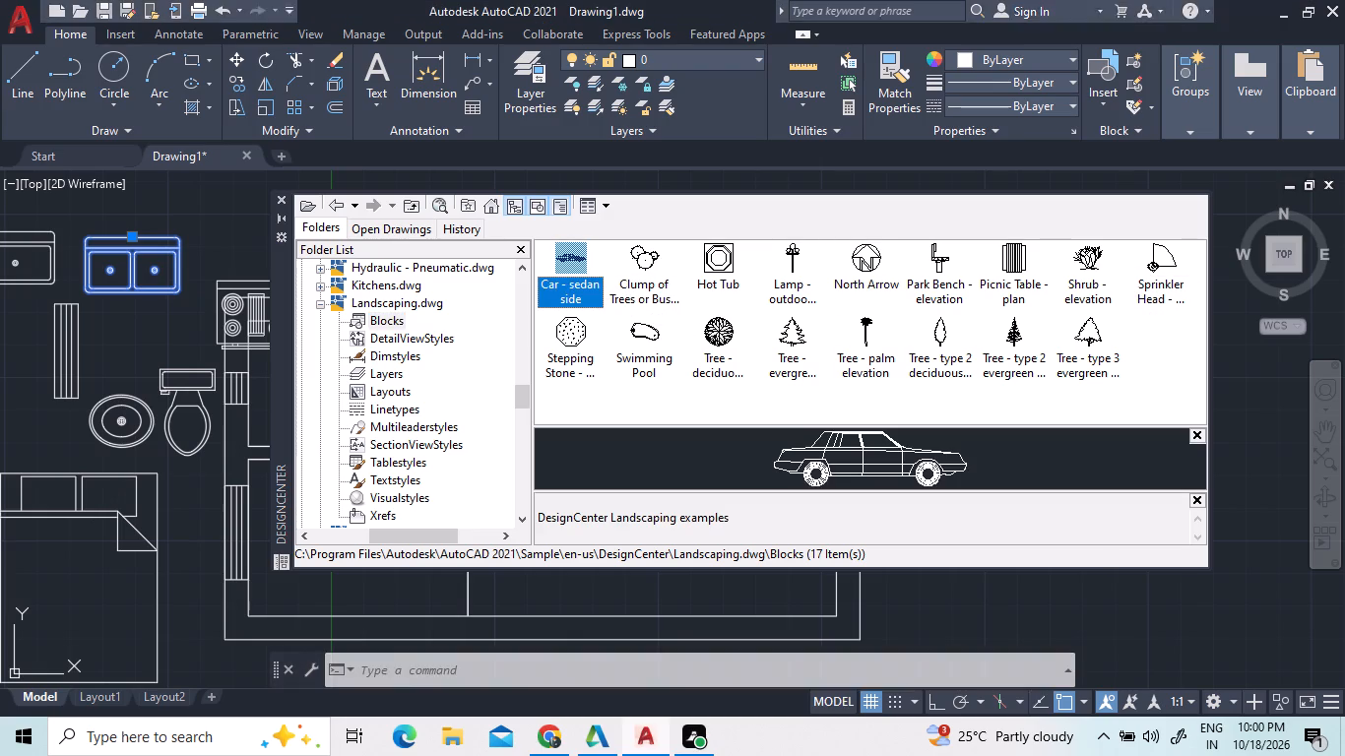
pyautogui.moveTo(62, 521); pyautogui.dragTo(1106, 522)
pyautogui.doubleClick(1106, 522)
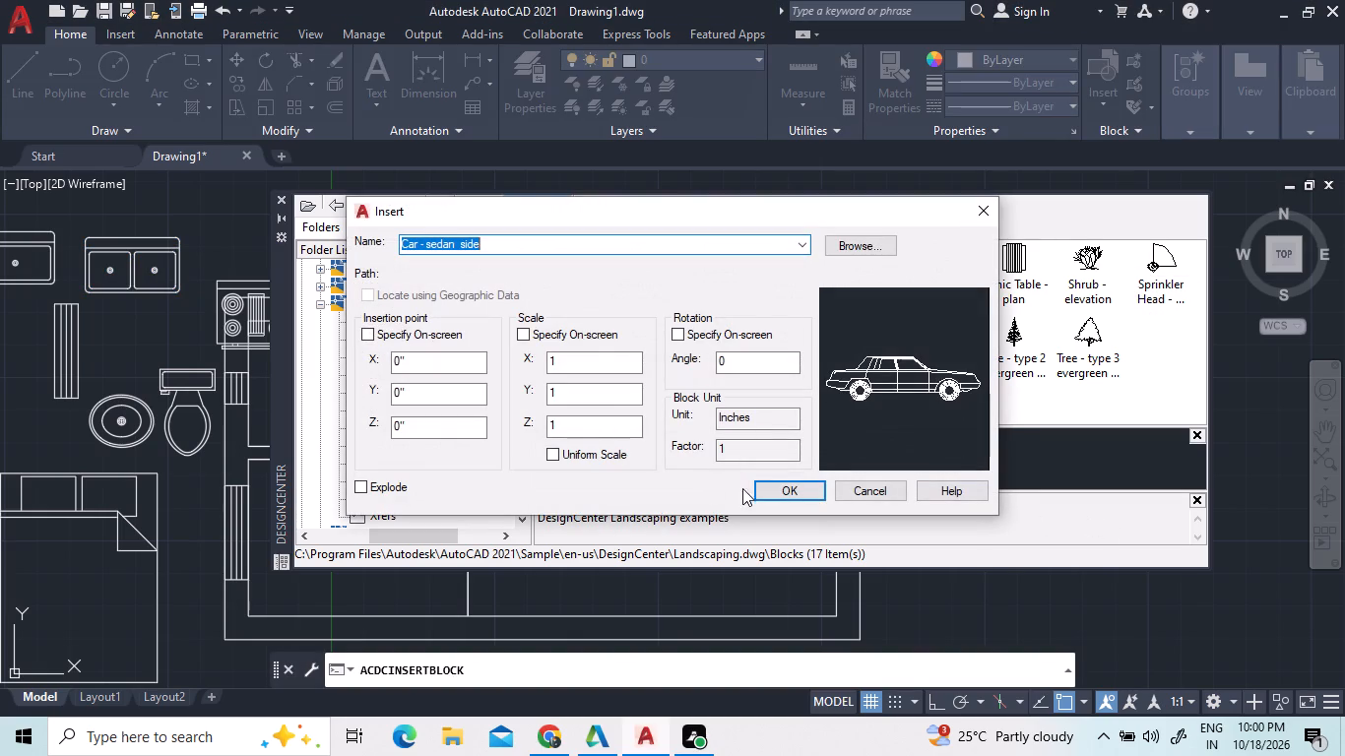
pyautogui.doubleClick(773, 479)
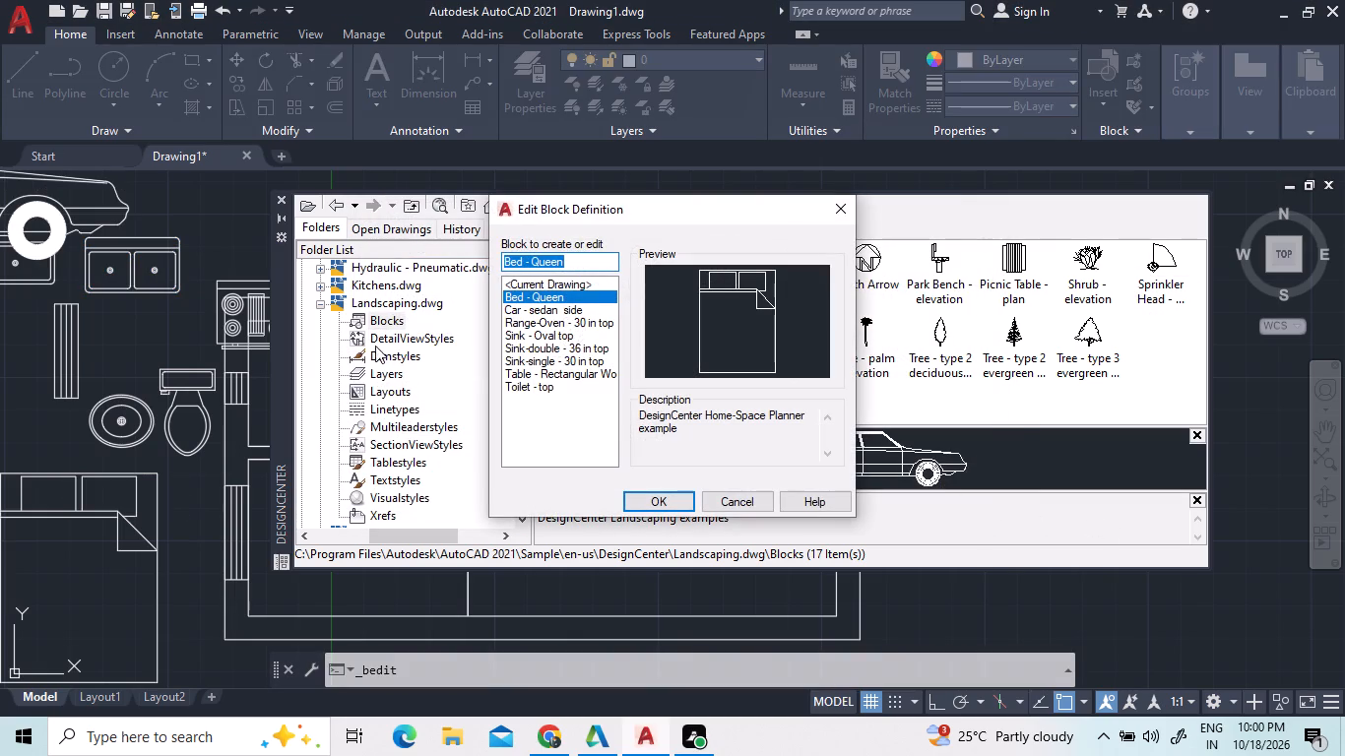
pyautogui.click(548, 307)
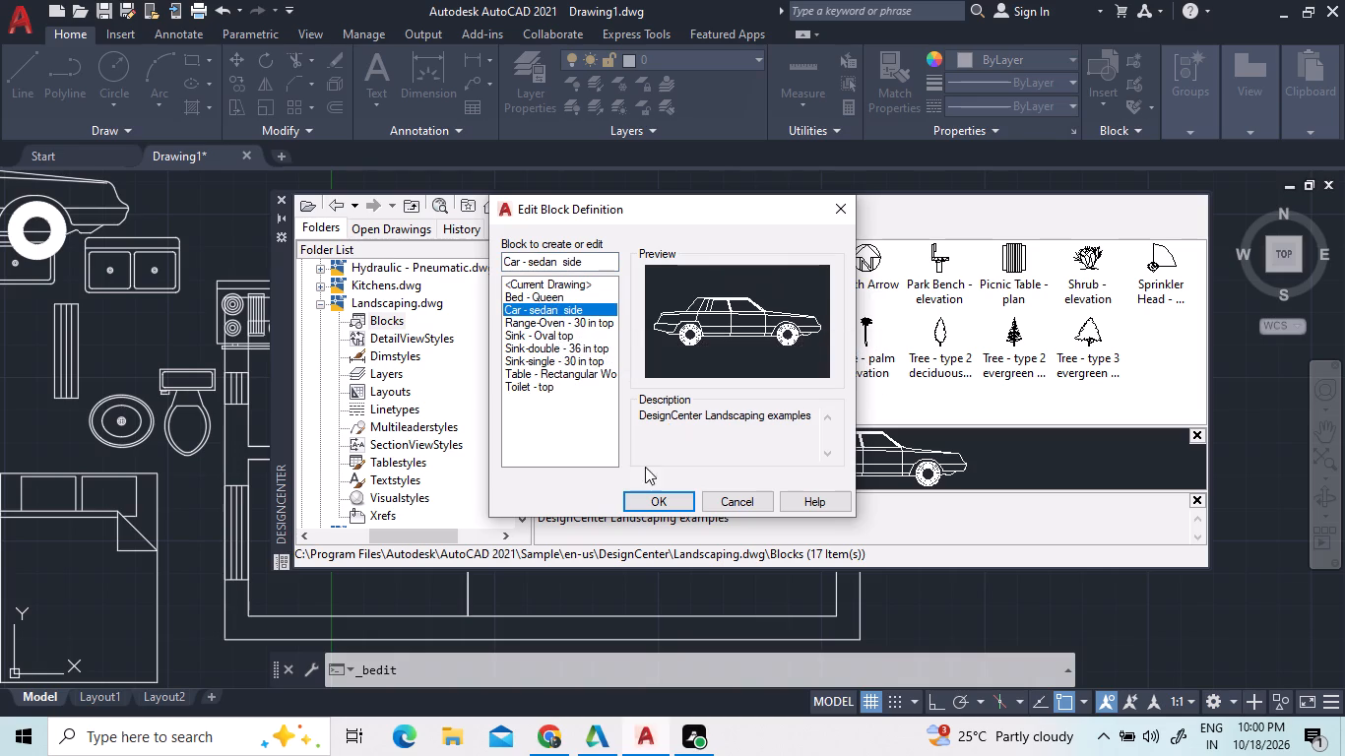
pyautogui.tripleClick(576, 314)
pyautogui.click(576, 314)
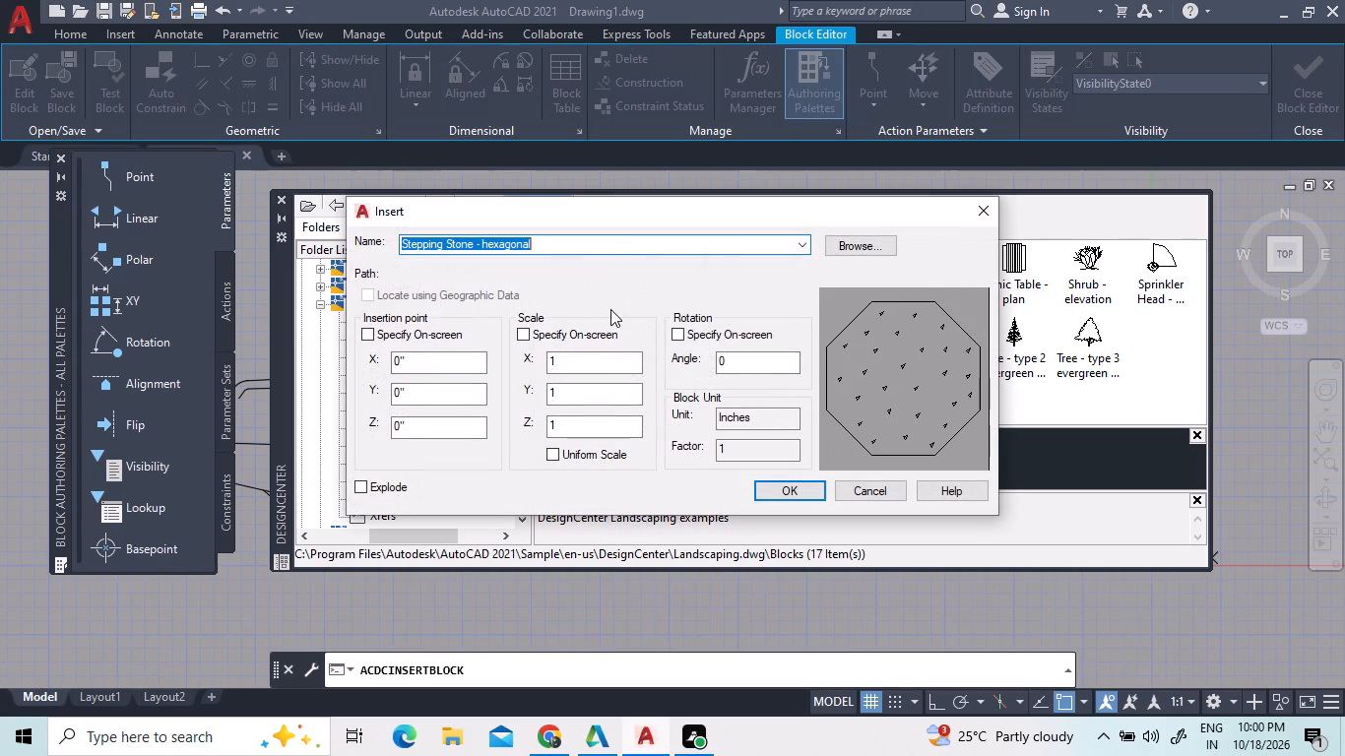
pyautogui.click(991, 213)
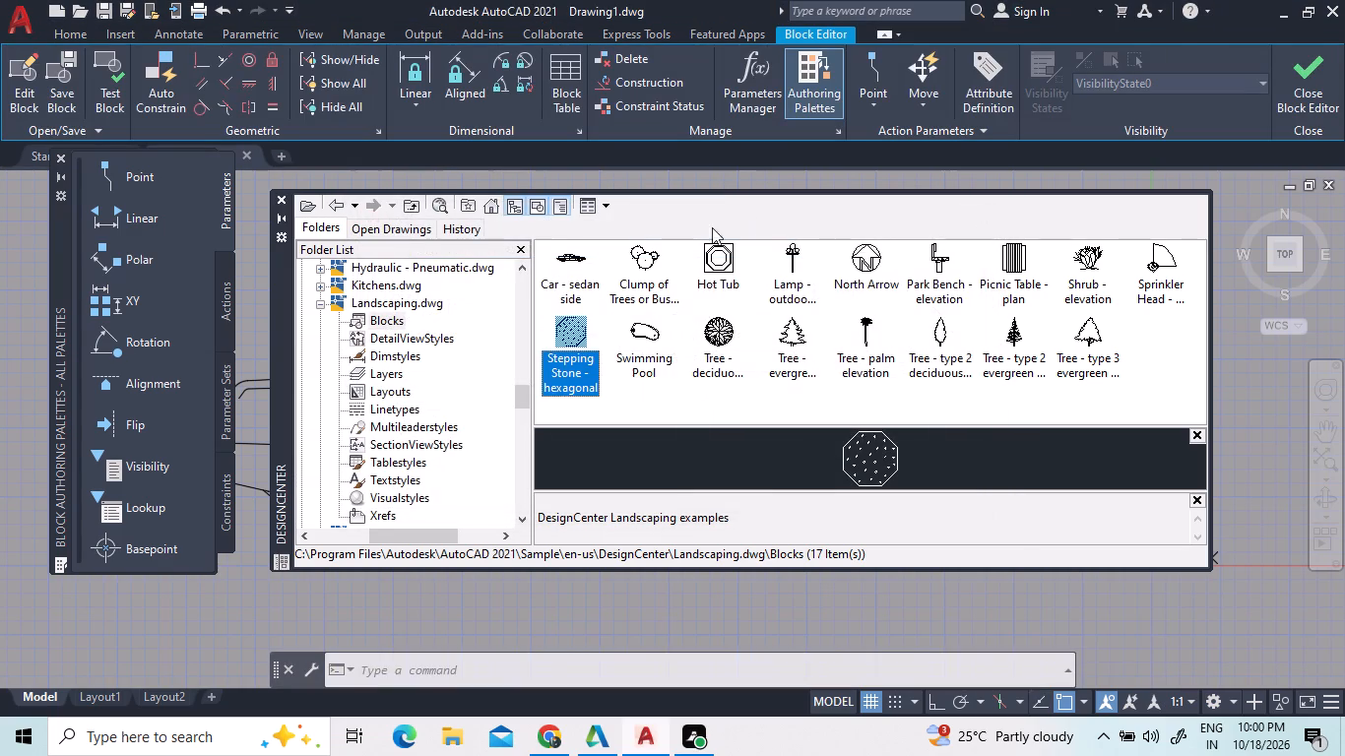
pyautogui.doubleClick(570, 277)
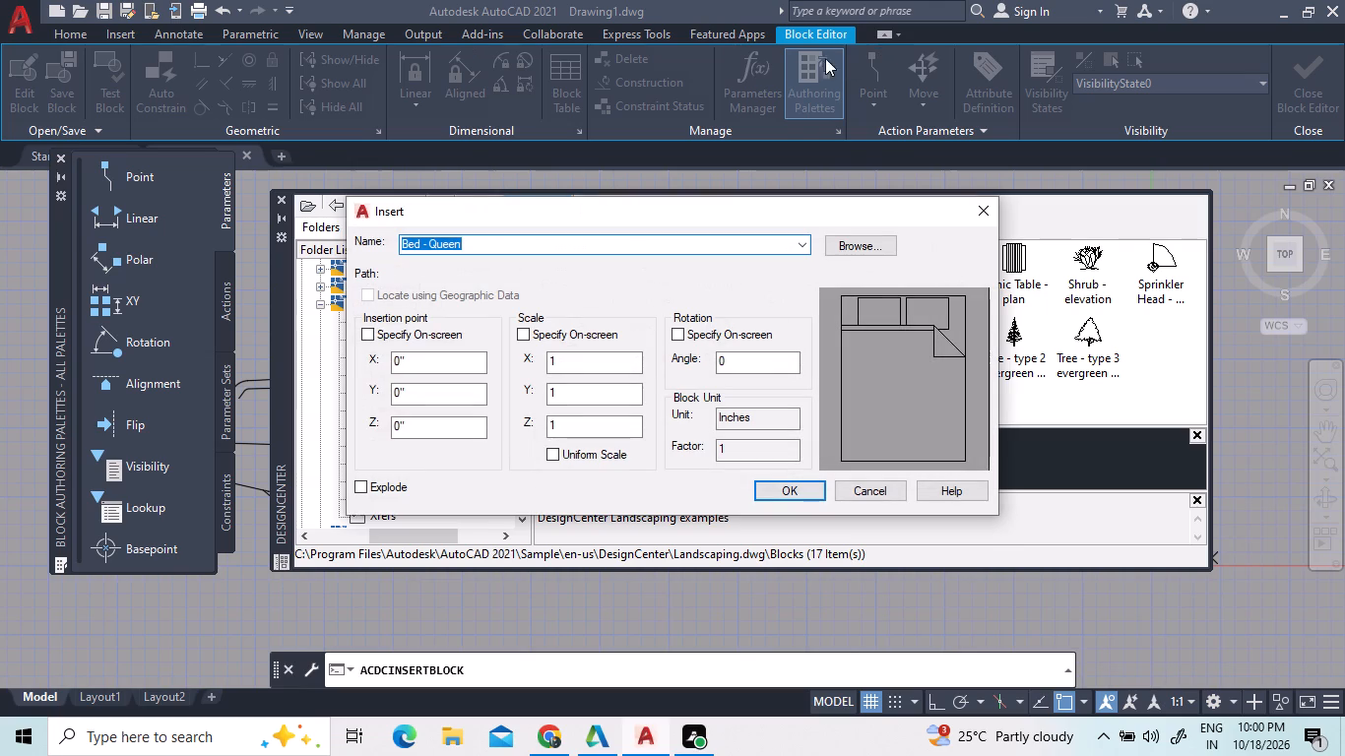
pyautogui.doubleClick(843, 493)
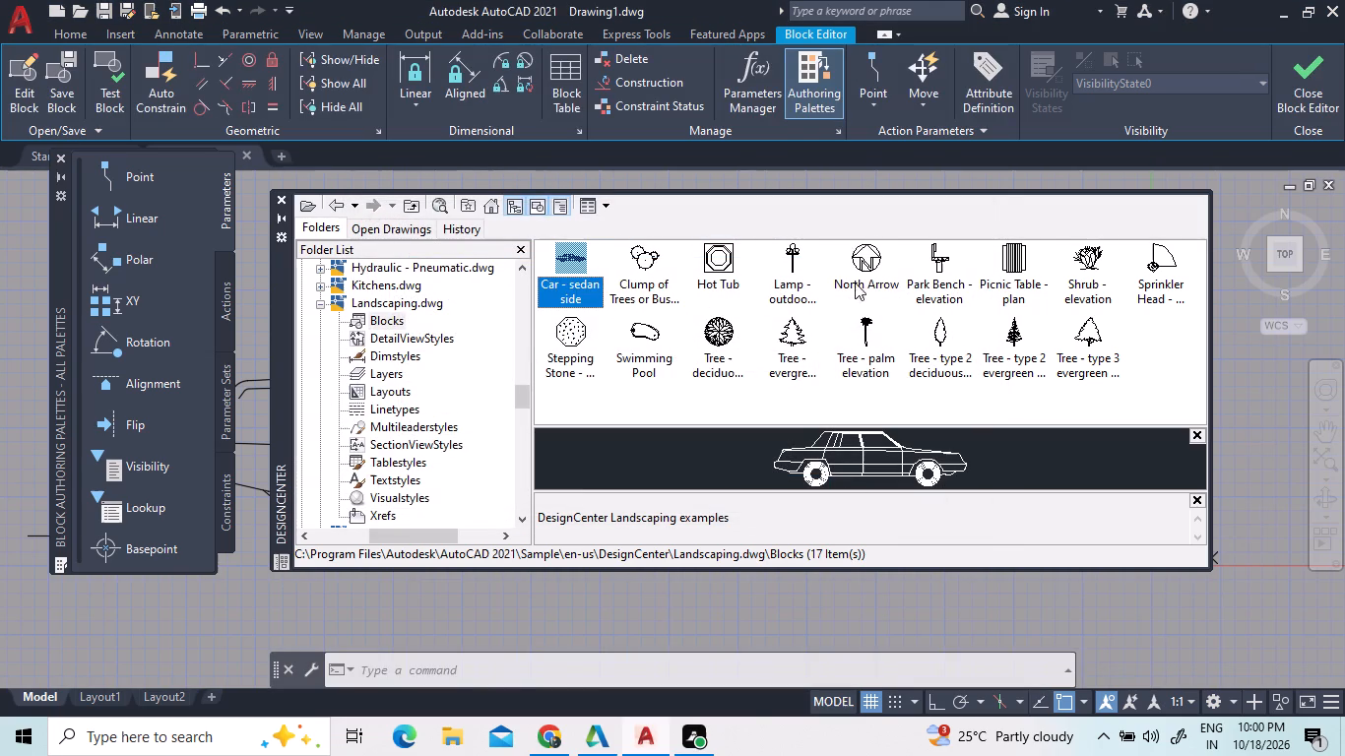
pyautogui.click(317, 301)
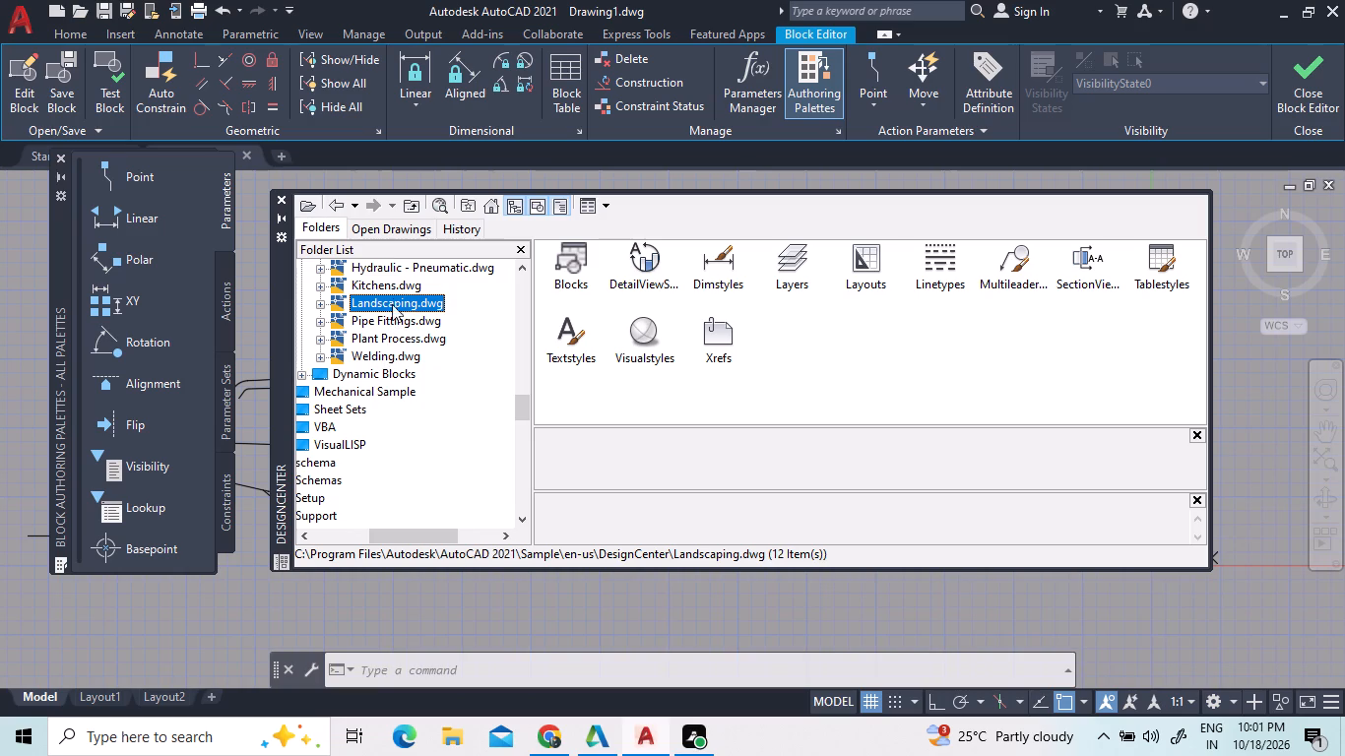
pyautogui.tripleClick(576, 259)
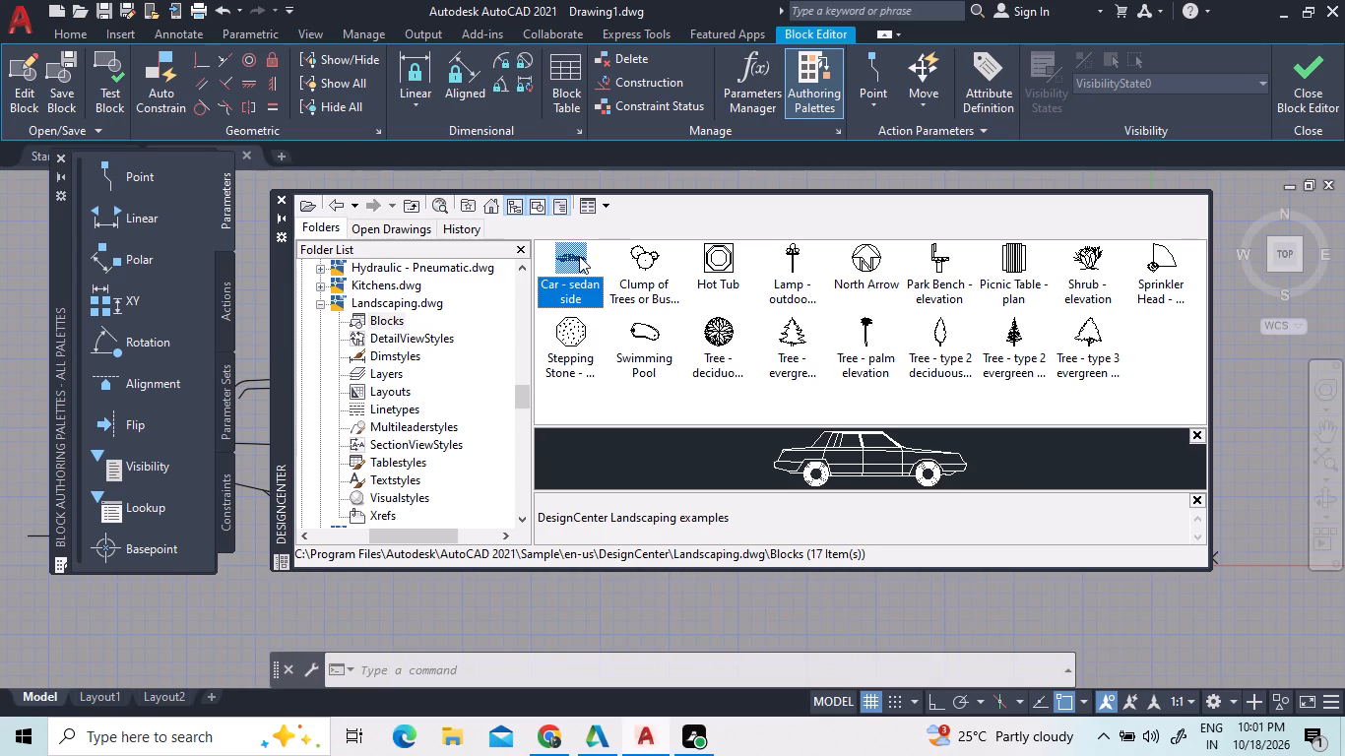
# Close DesignCenter and the Block Editor, discarding the changes to the Car - sedan side block.
pyautogui.click(283, 197)
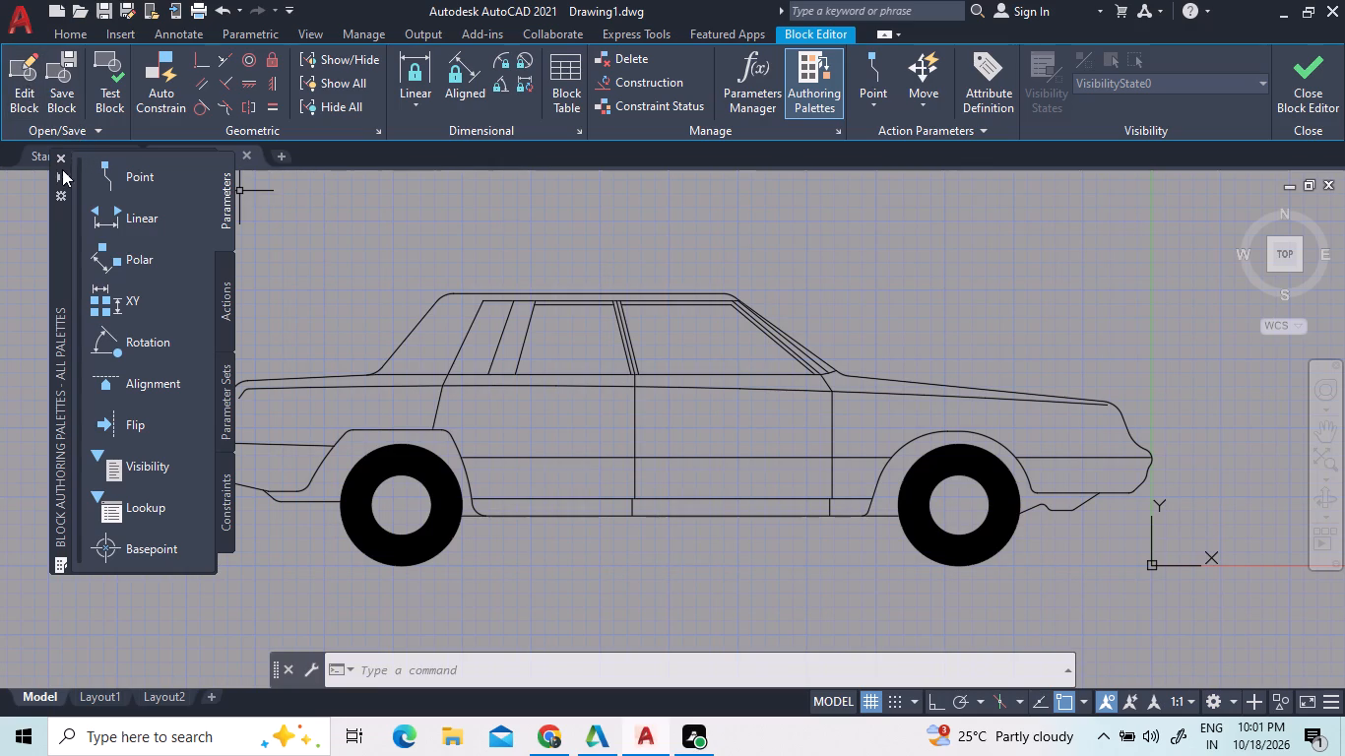
pyautogui.click(62, 157)
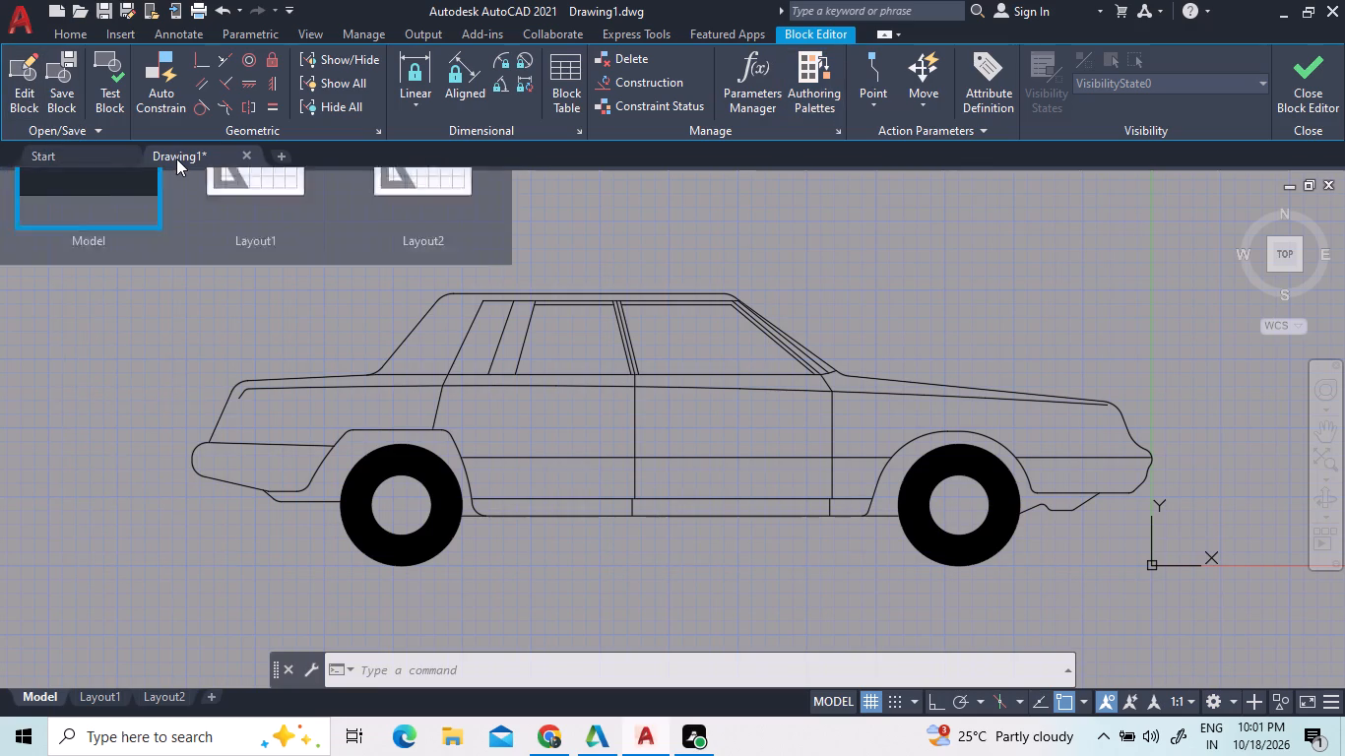
pyautogui.doubleClick(1312, 80)
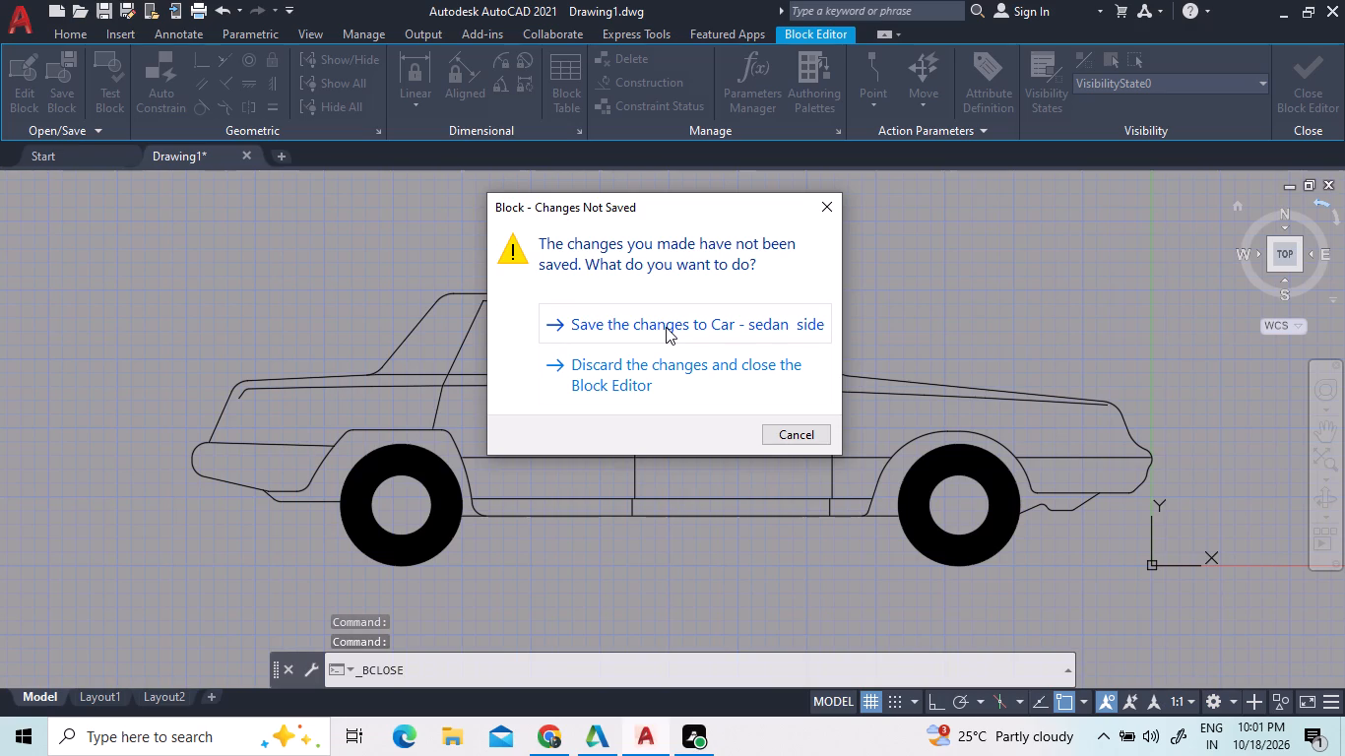
pyautogui.click(666, 369)
# Move the Range-Oven block off the upper-left wall corner to the clear space above the exterior wall.
pyautogui.scroll(-1, 634, 466)
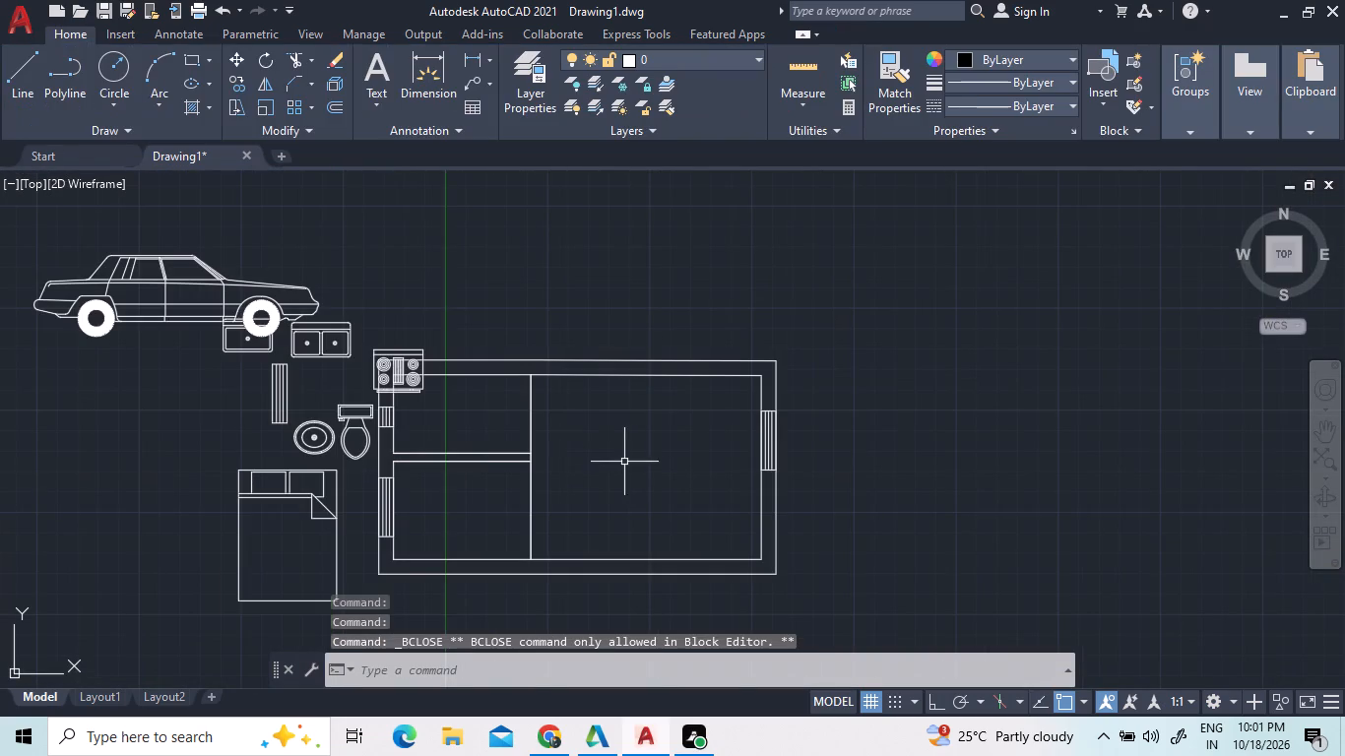
pyautogui.scroll(1, 345, 378)
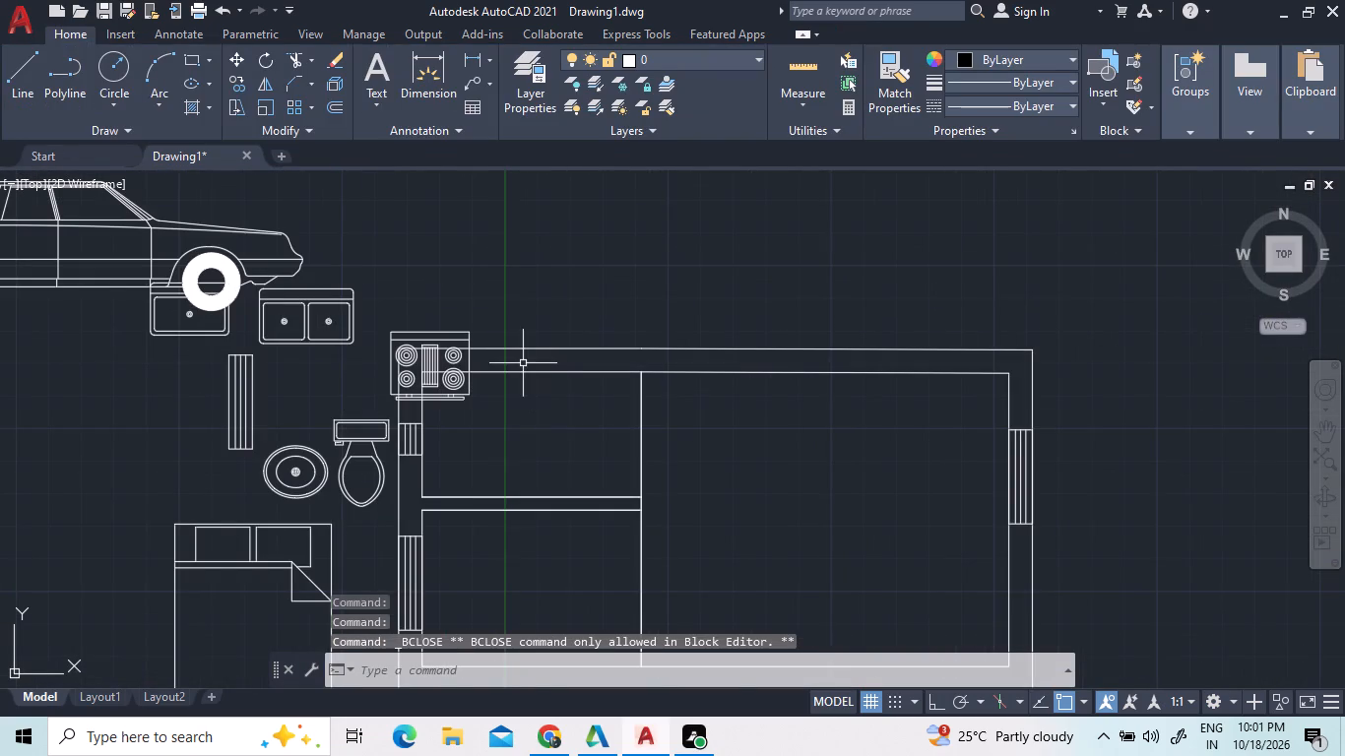
pyautogui.doubleClick(480, 417)
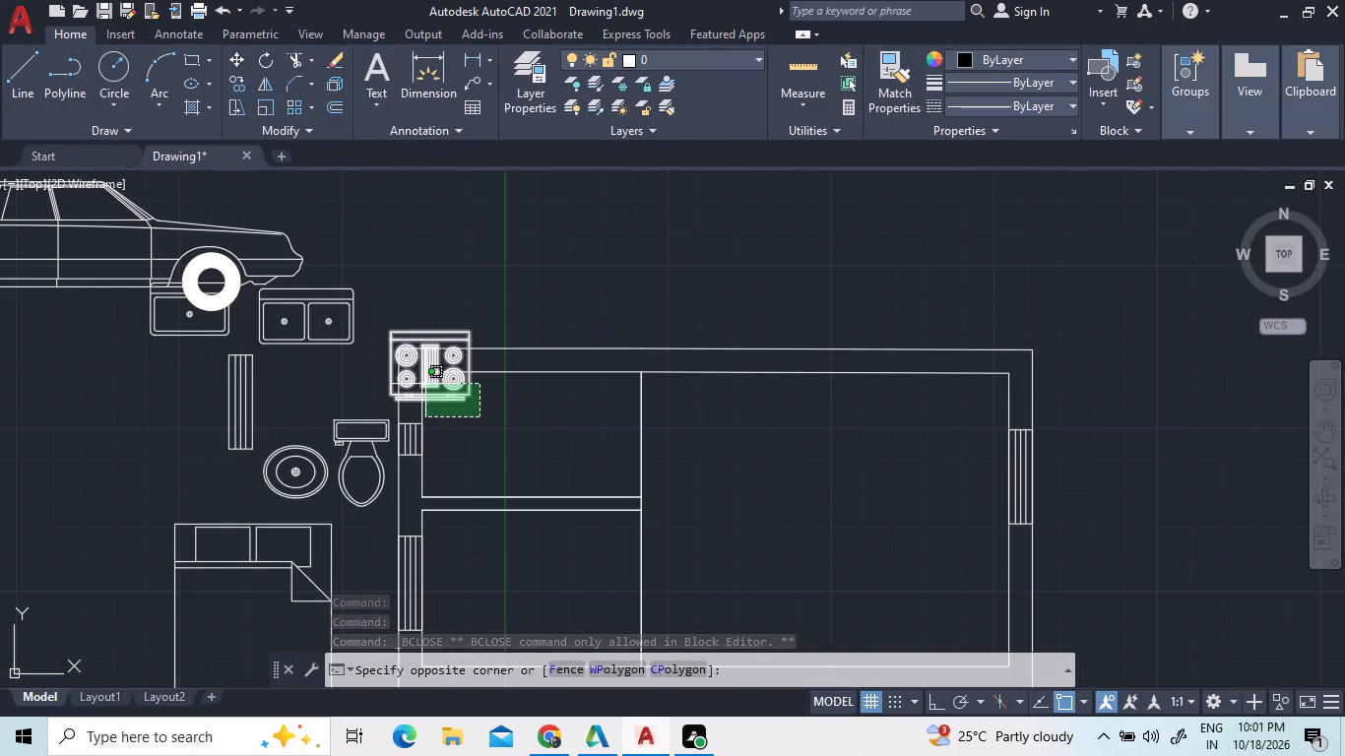
pyautogui.click(425, 383)
pyautogui.rightClick(440, 303)
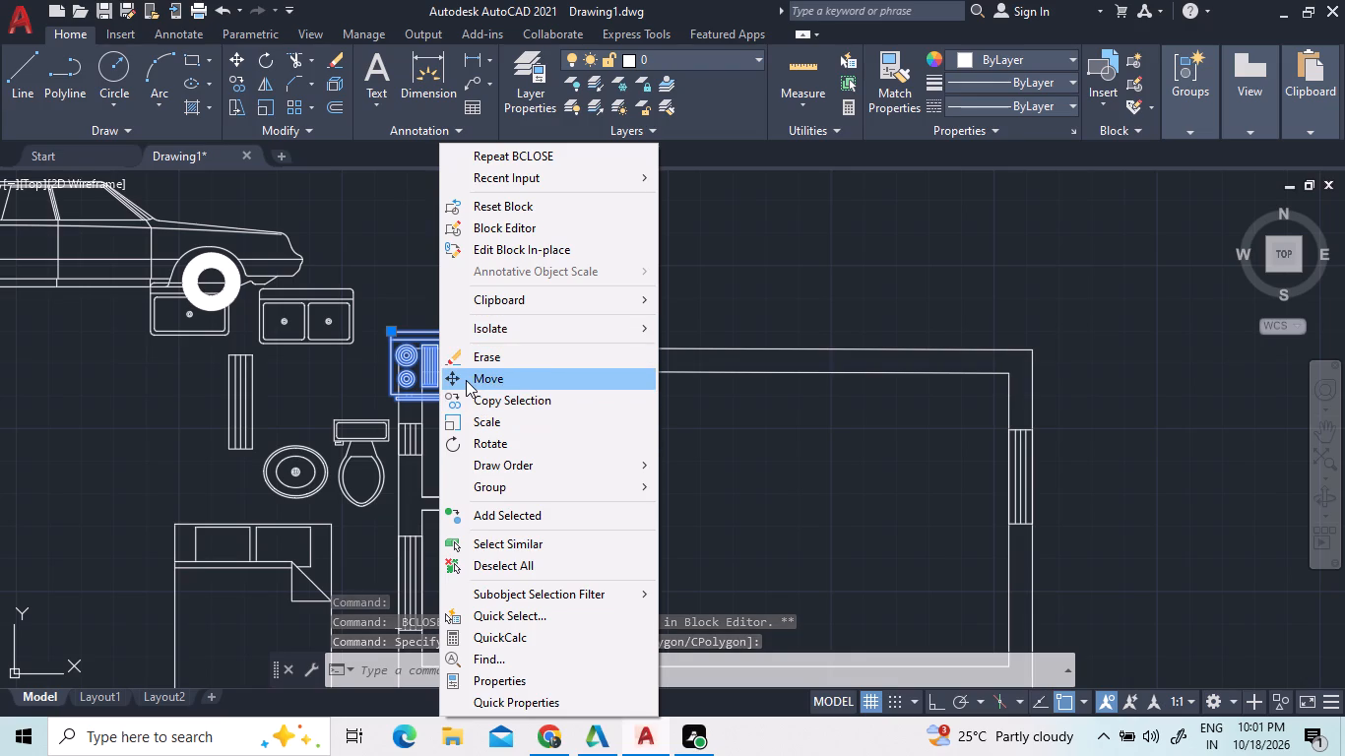
pyautogui.click(466, 380)
pyautogui.click(450, 374)
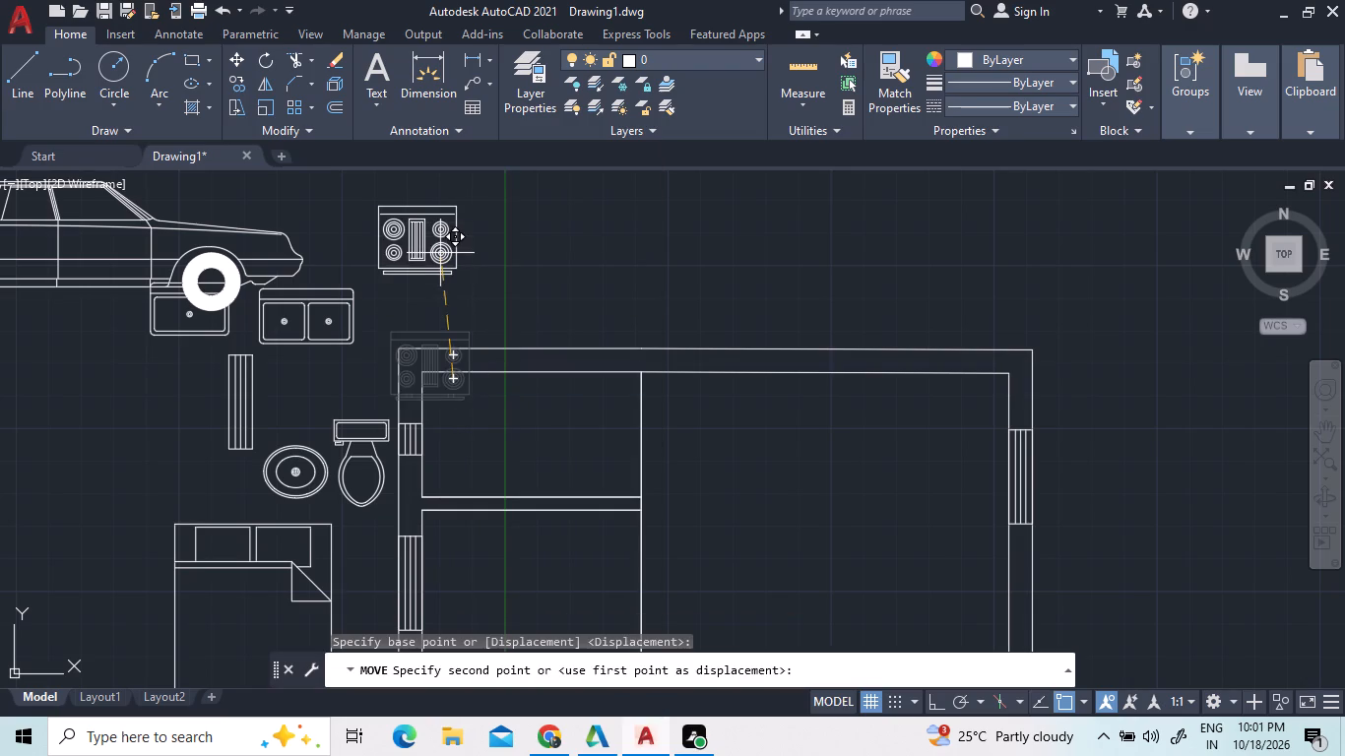
pyautogui.click(437, 250)
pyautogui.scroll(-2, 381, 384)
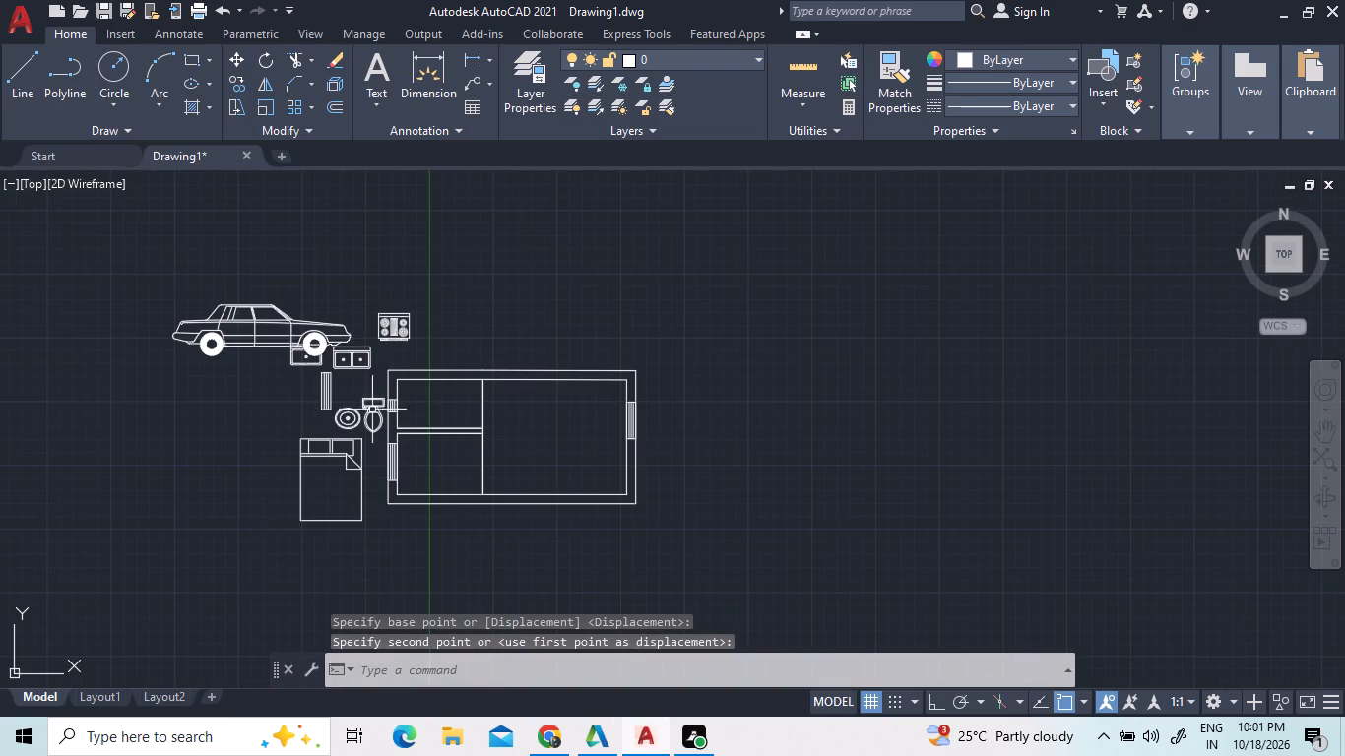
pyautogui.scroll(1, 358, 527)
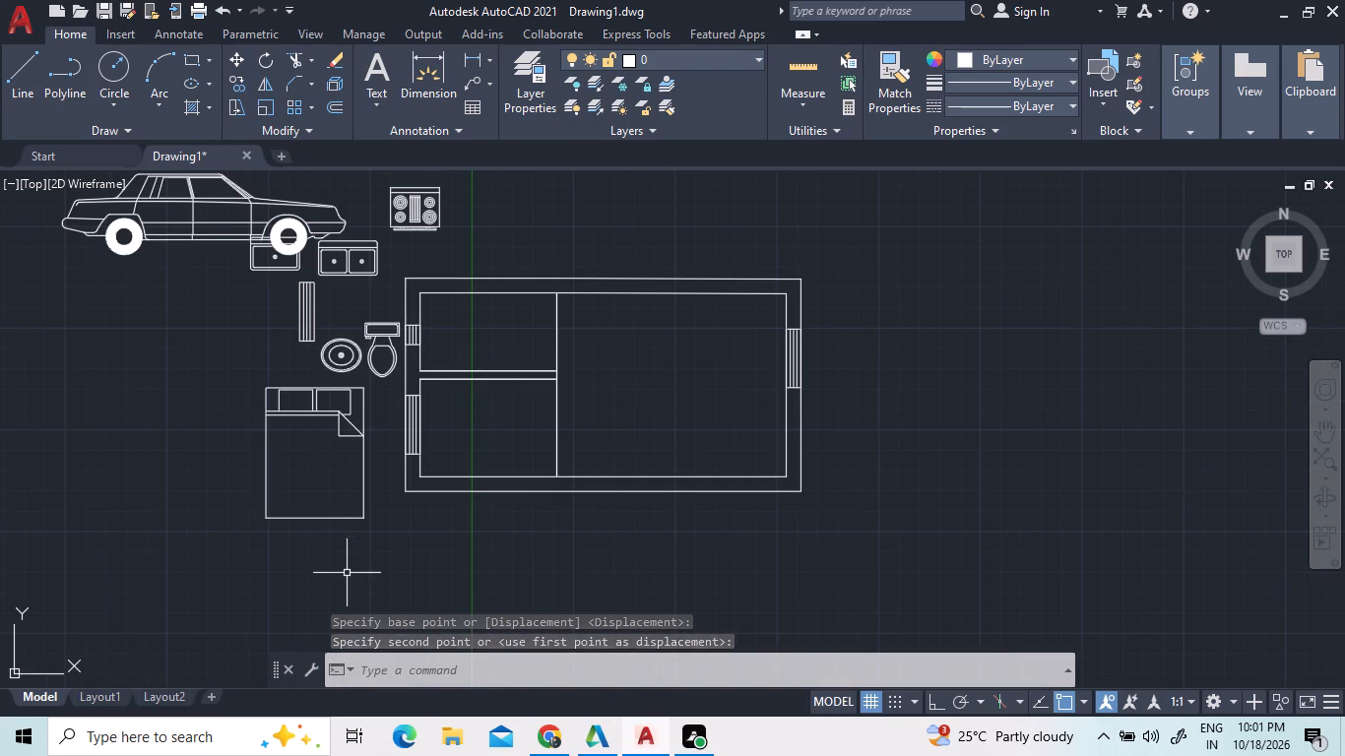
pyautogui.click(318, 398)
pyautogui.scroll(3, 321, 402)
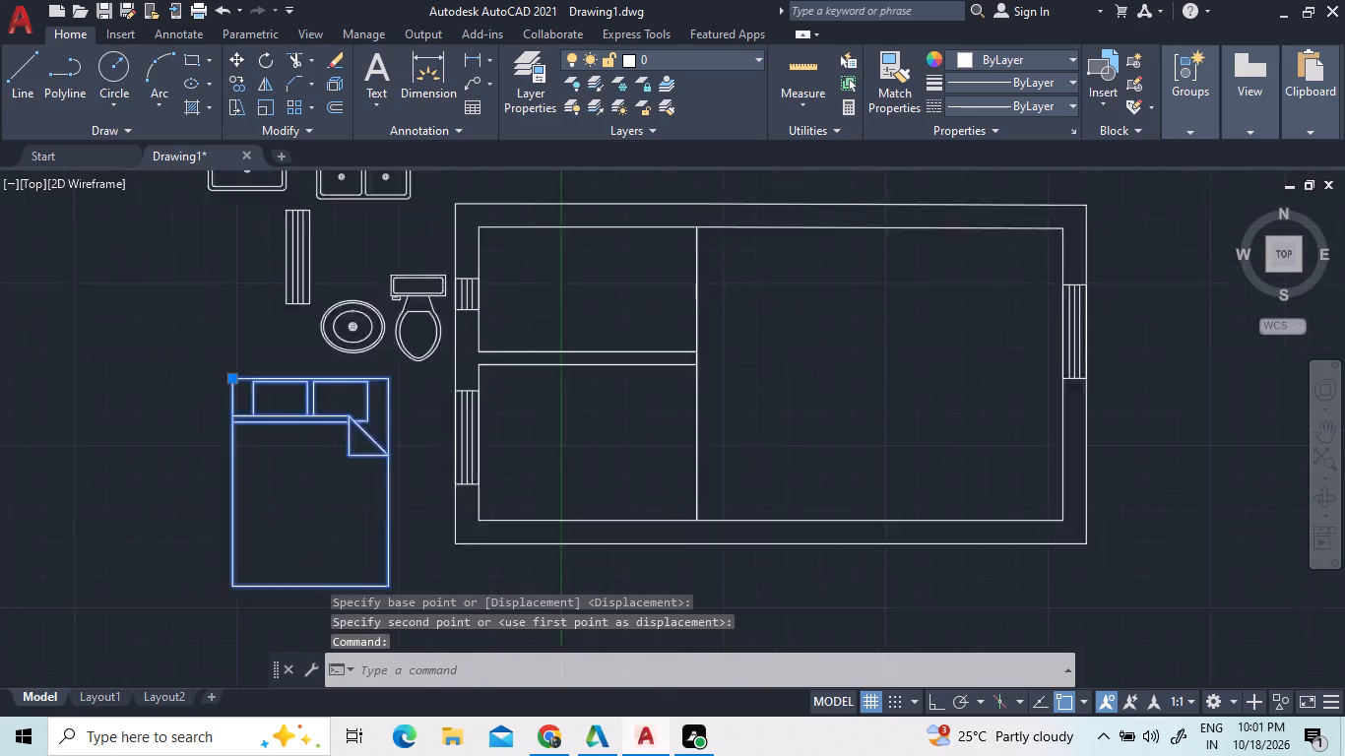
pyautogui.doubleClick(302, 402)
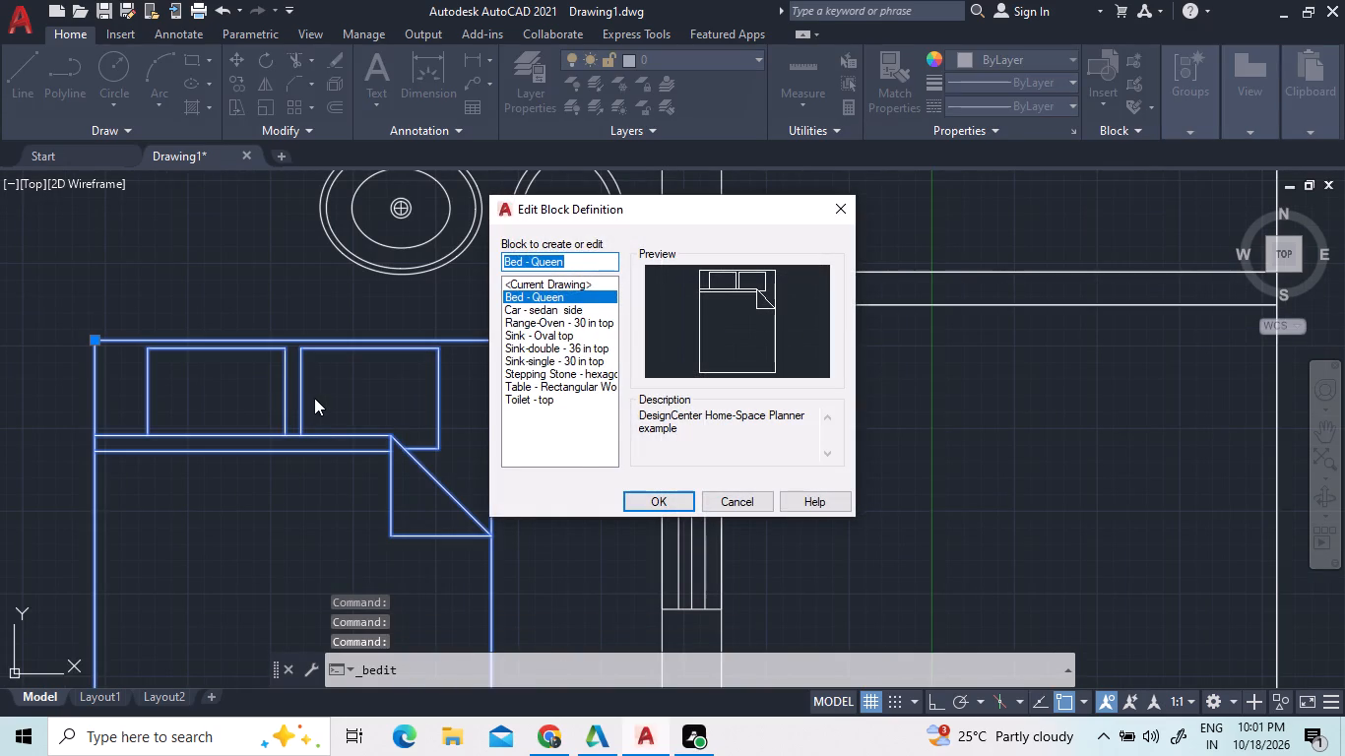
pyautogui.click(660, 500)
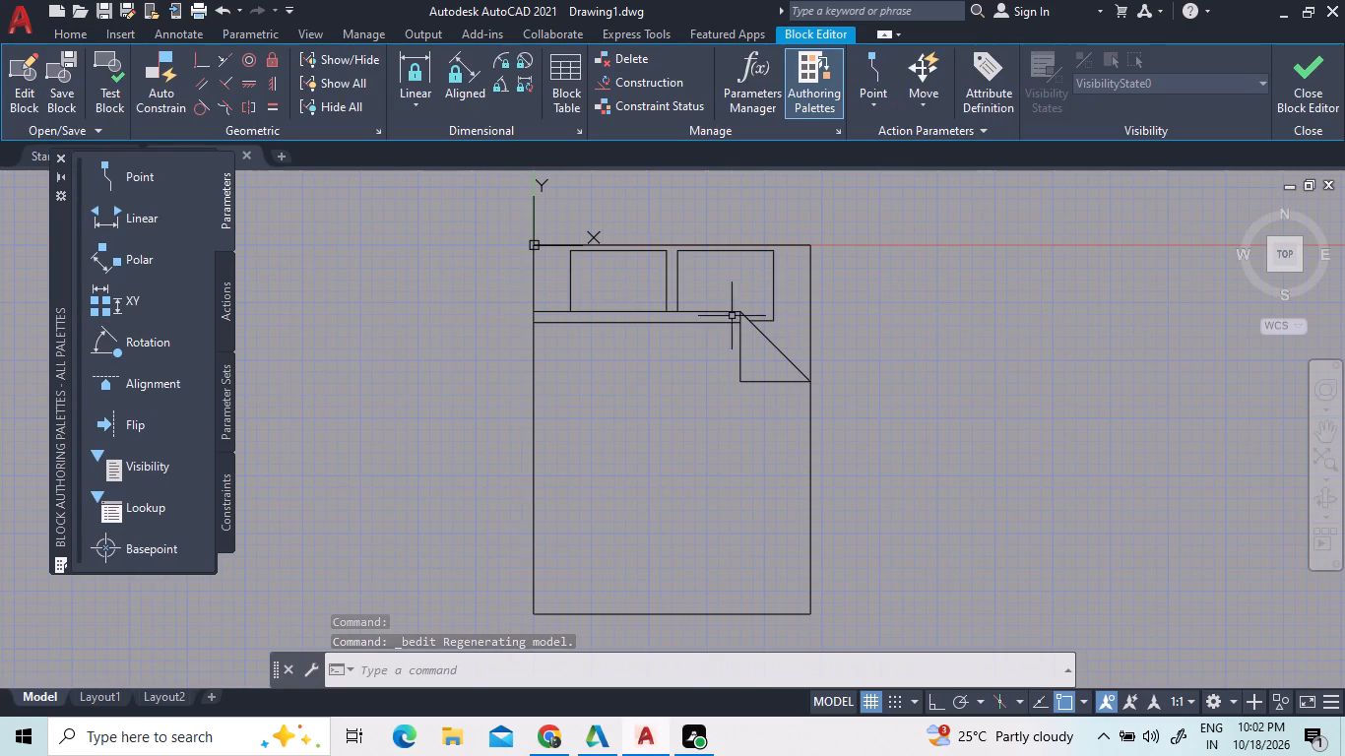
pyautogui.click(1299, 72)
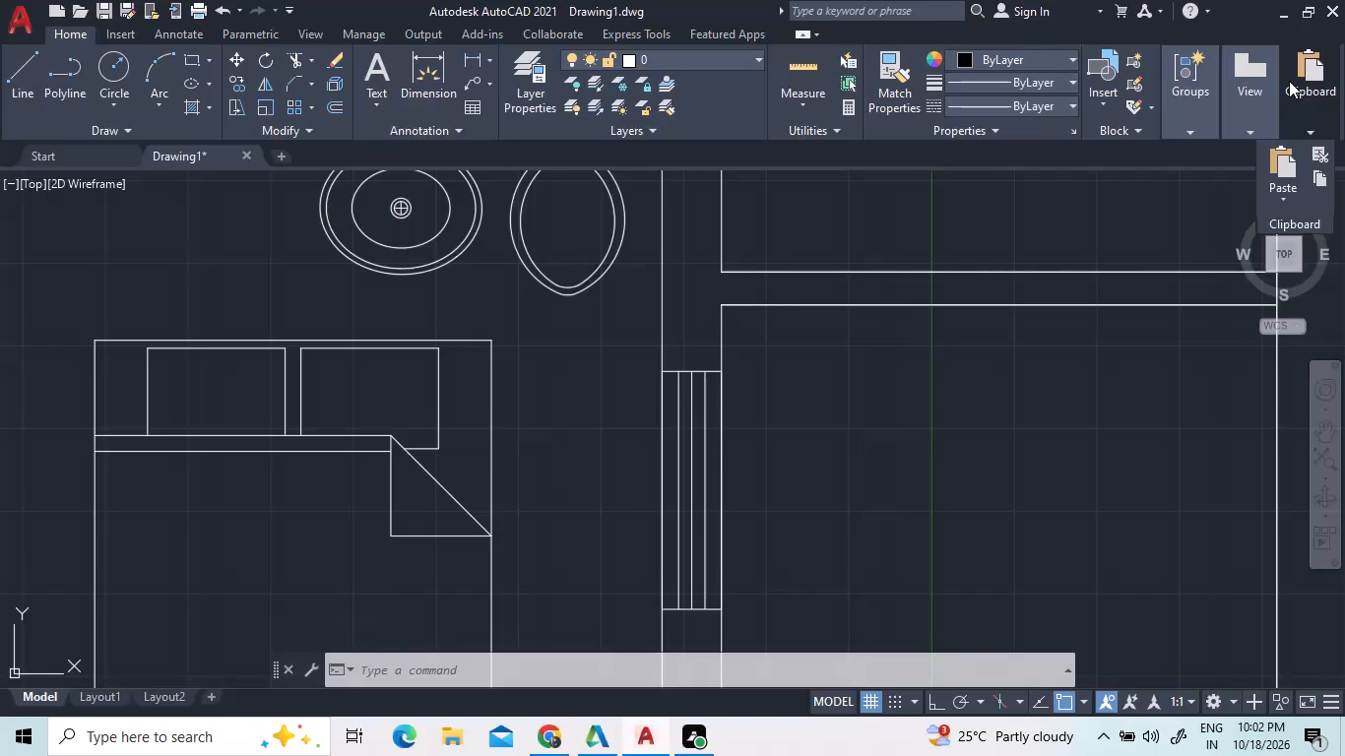
# Move the Bed - Queen block from outside the left exterior wall into the large right-hand room.
pyautogui.scroll(-2, 1223, 28)
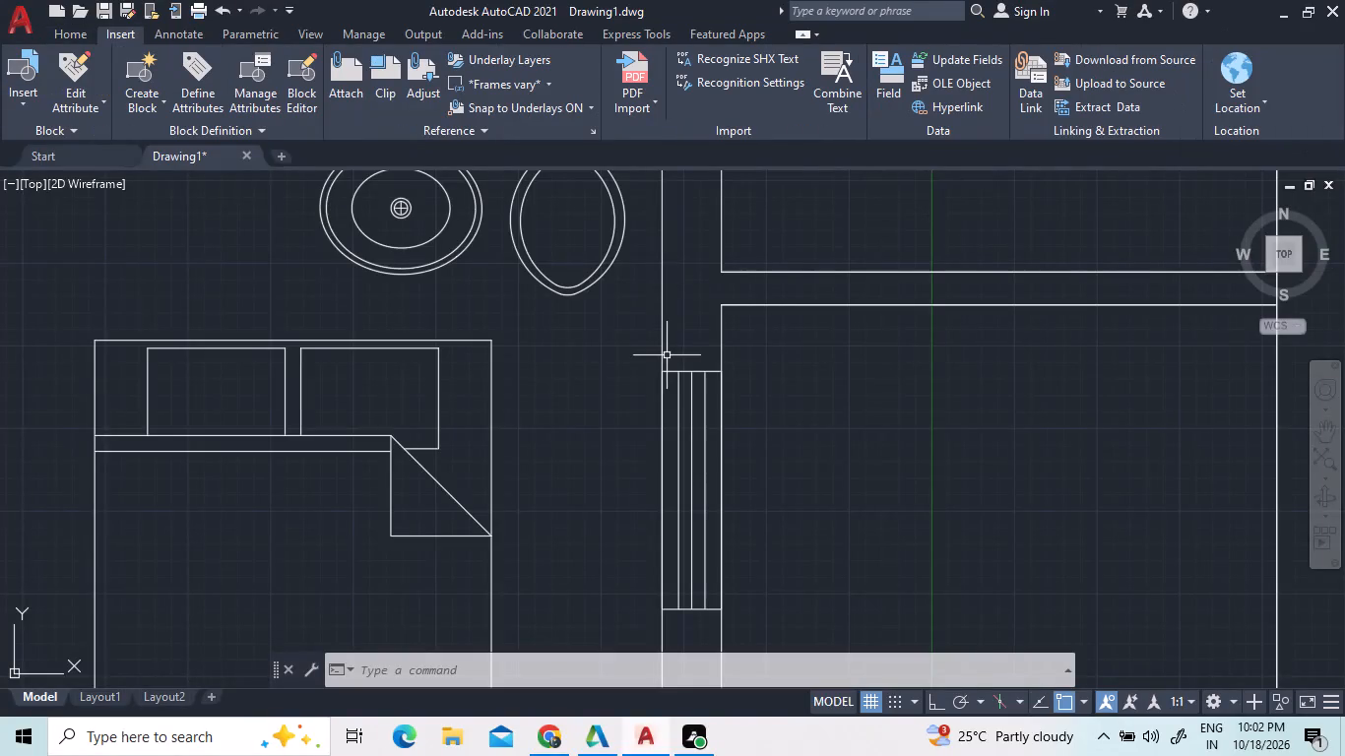
pyautogui.scroll(-3, 667, 360)
pyautogui.click(643, 420)
pyautogui.click(539, 367)
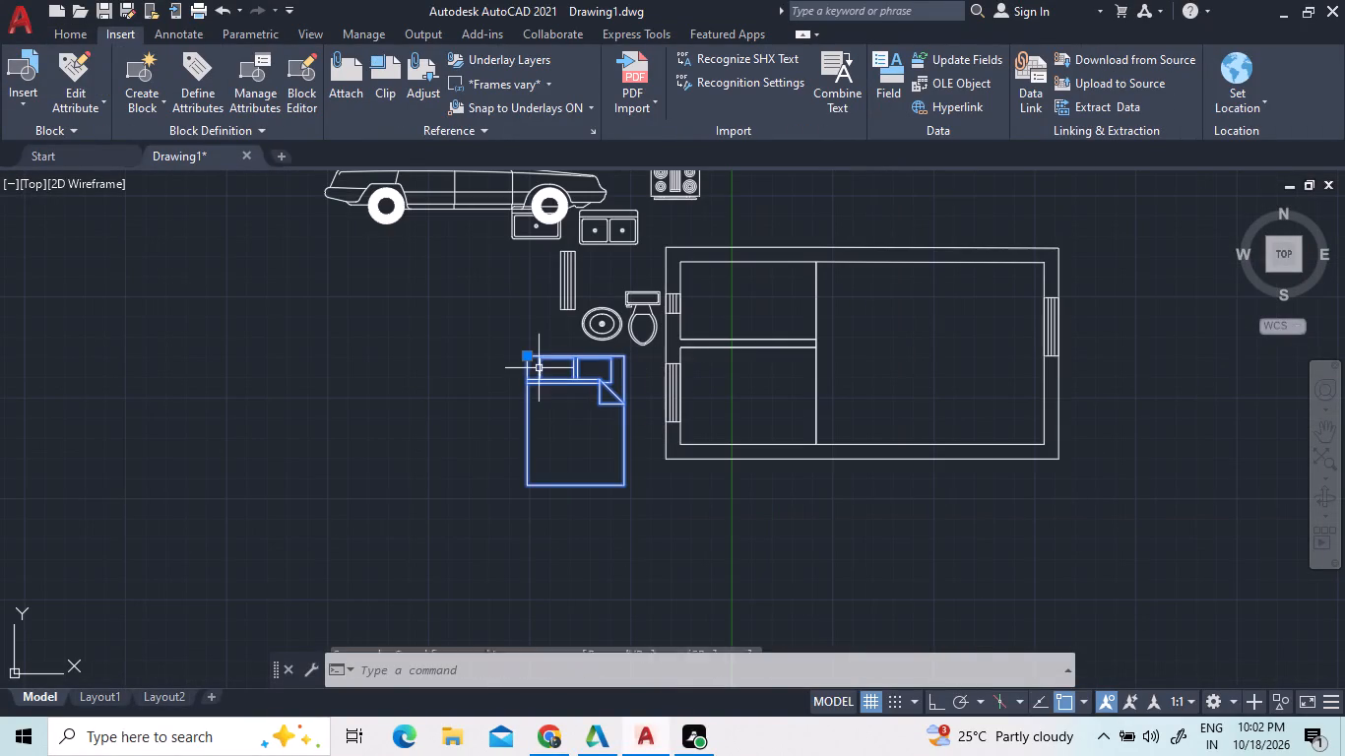
pyautogui.rightClick(356, 356)
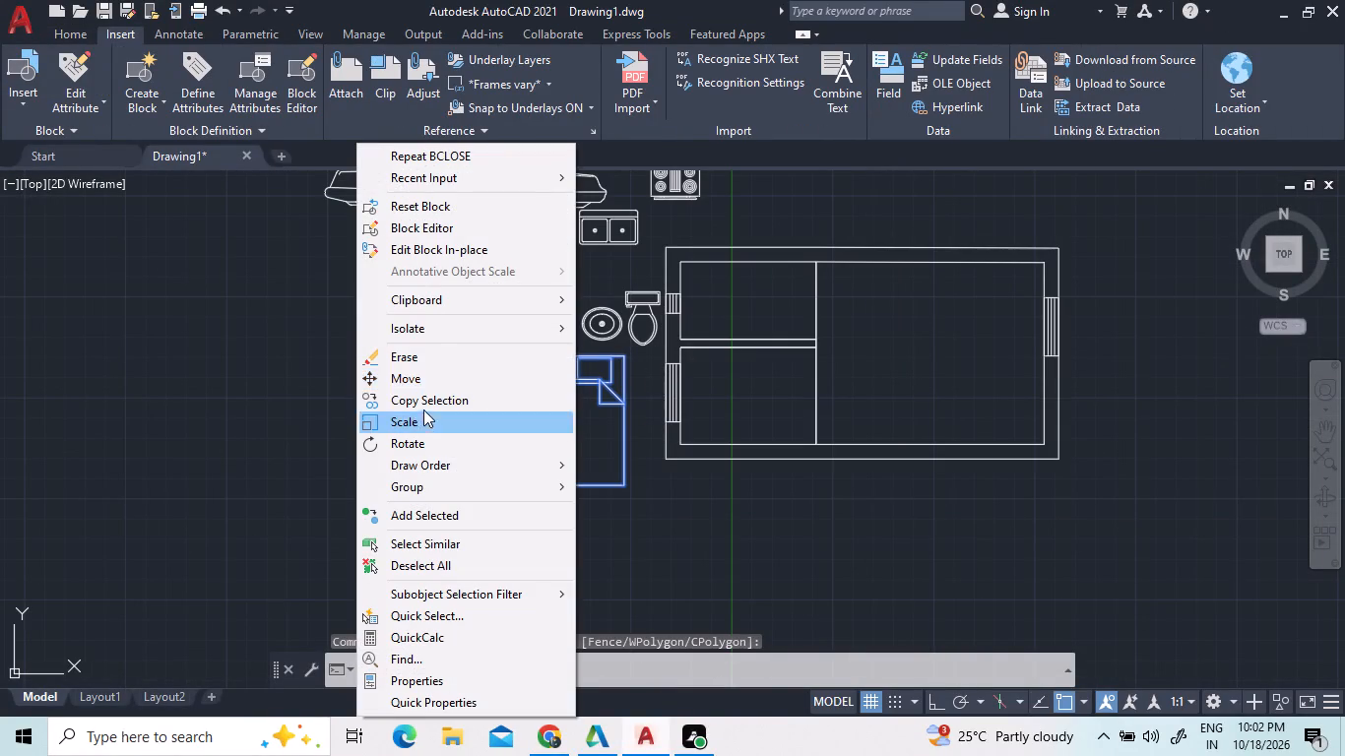
pyautogui.click(433, 377)
pyautogui.doubleClick(585, 433)
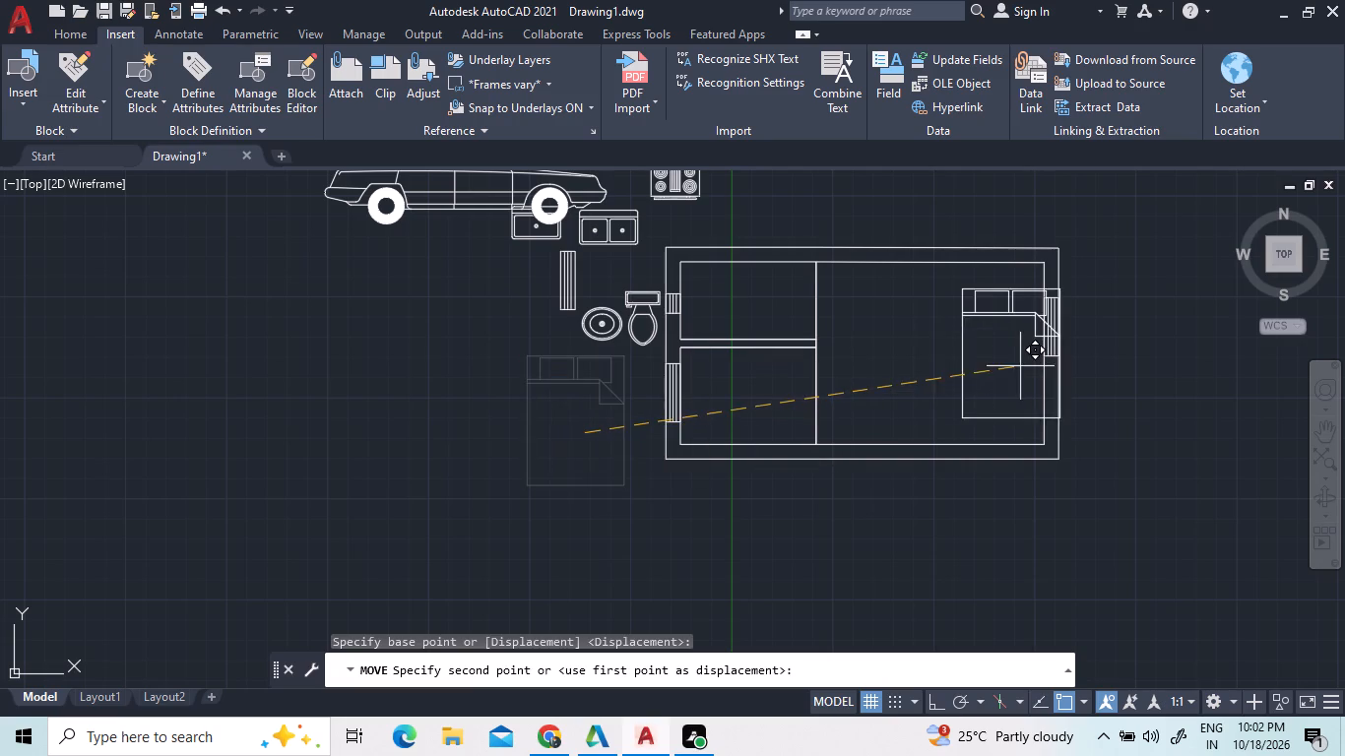
pyautogui.click(964, 361)
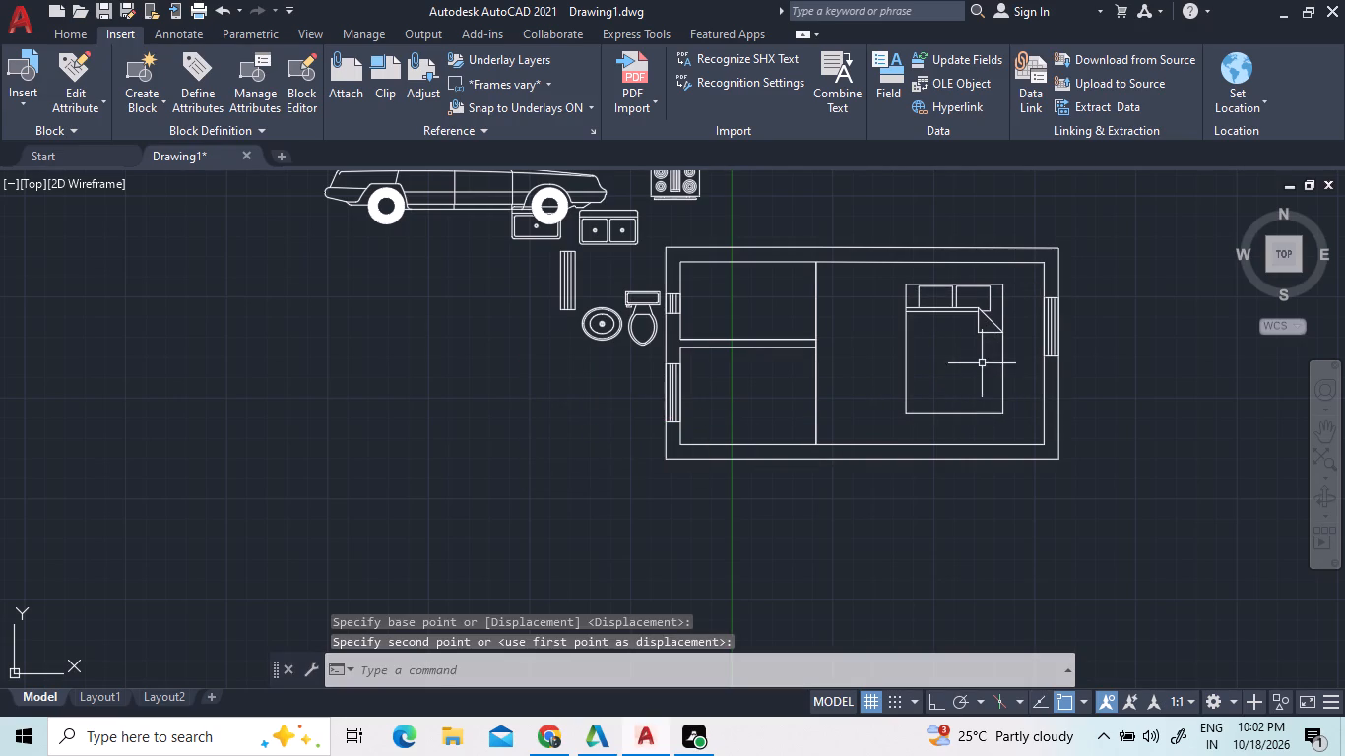
# Scale the Bed - Queen block in the large room down to about two-thirds size about its lower-left corner.
pyautogui.doubleClick(1018, 425)
pyautogui.click(922, 385)
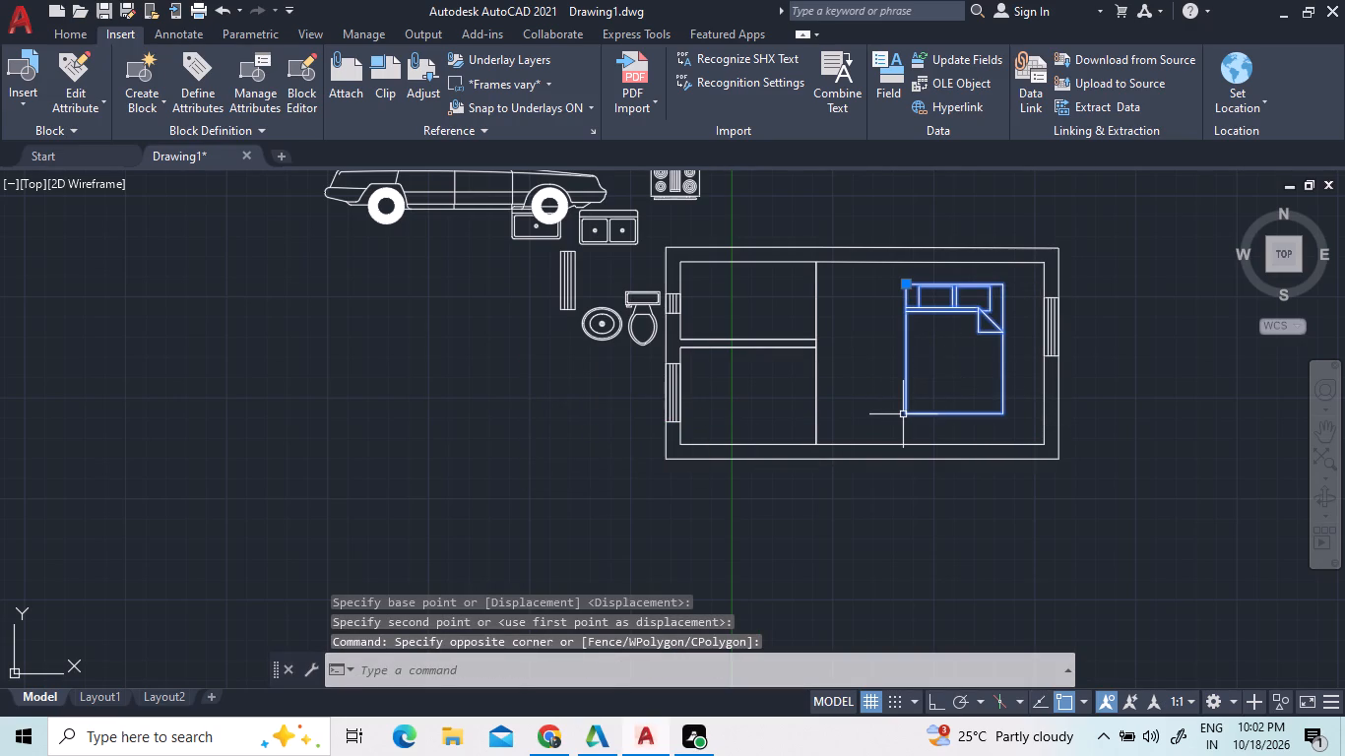
pyautogui.rightClick(998, 333)
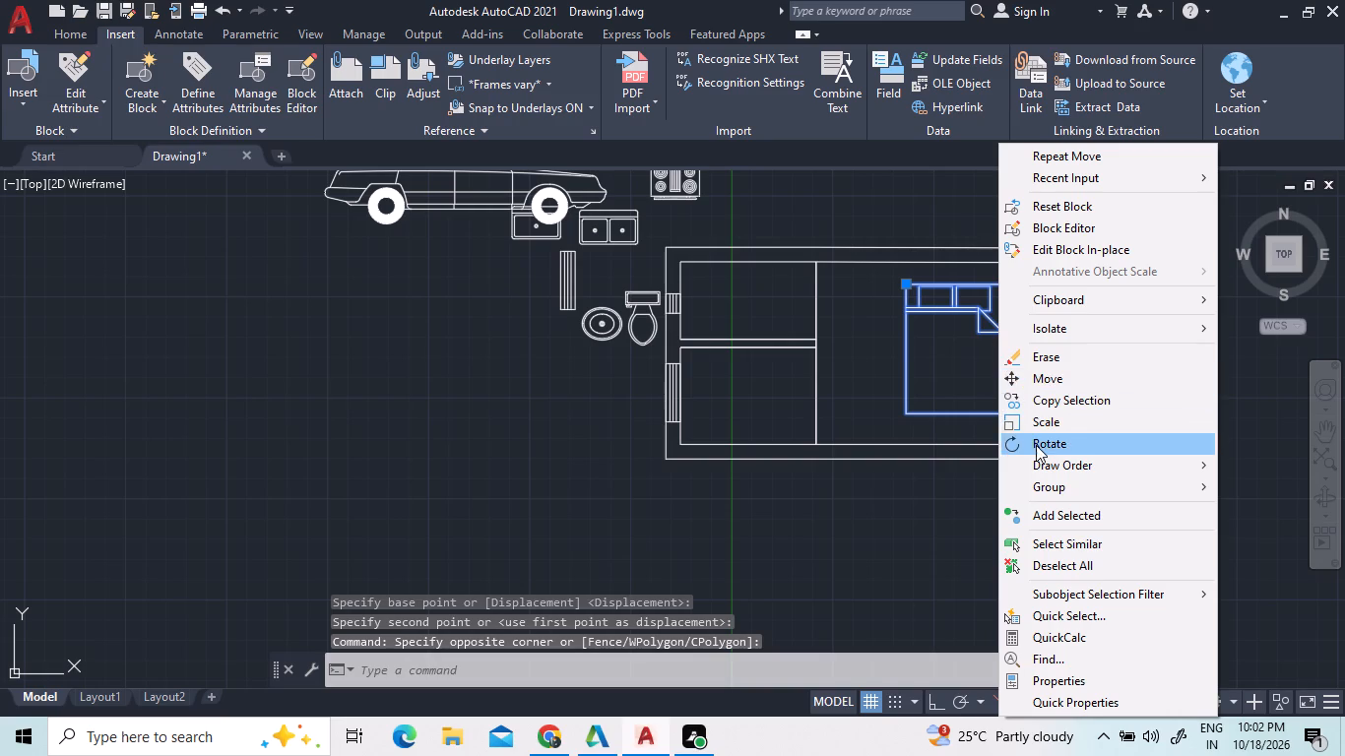
pyautogui.click(1038, 427)
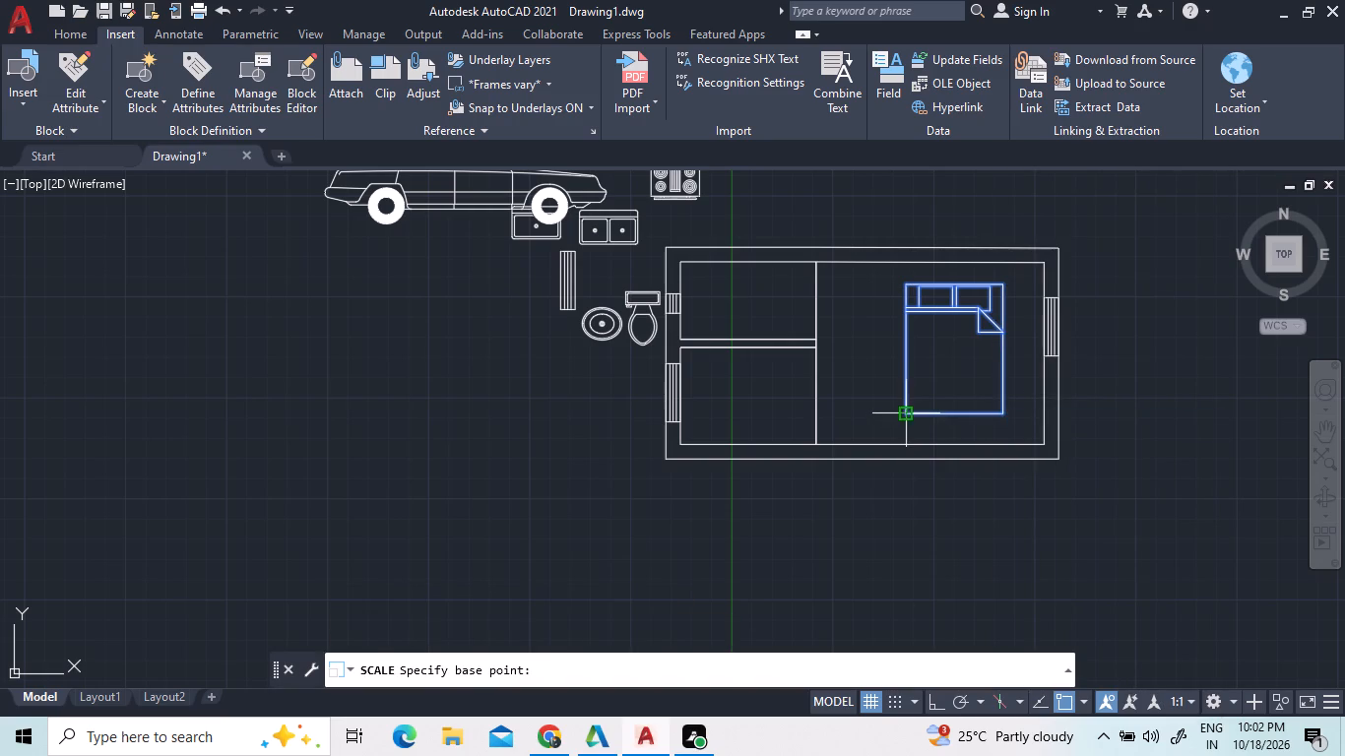
pyautogui.click(908, 411)
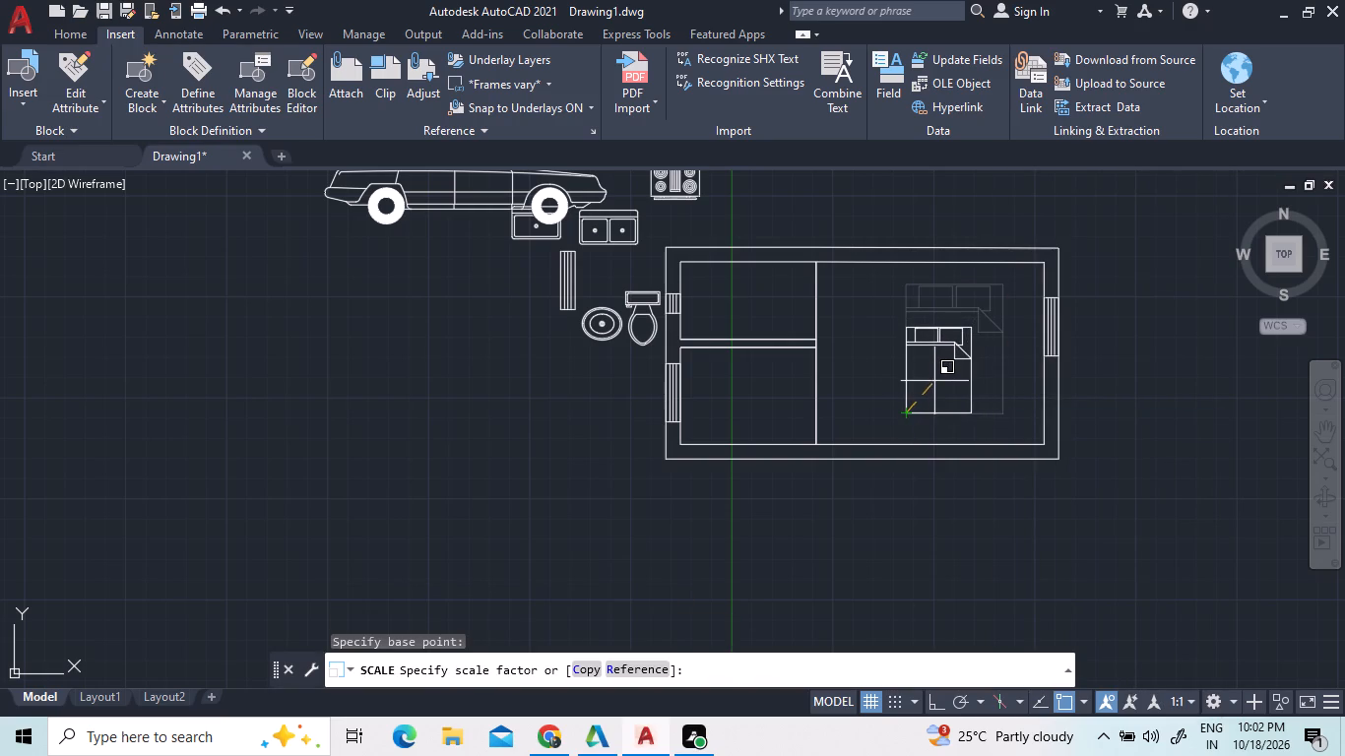
pyautogui.click(934, 381)
# Rotate the bed 90° clockwise about its upper-right corner with Ortho on, so its pillows face the right exterior wall.
pyautogui.click(980, 428)
pyautogui.click(907, 373)
pyautogui.rightClick(930, 286)
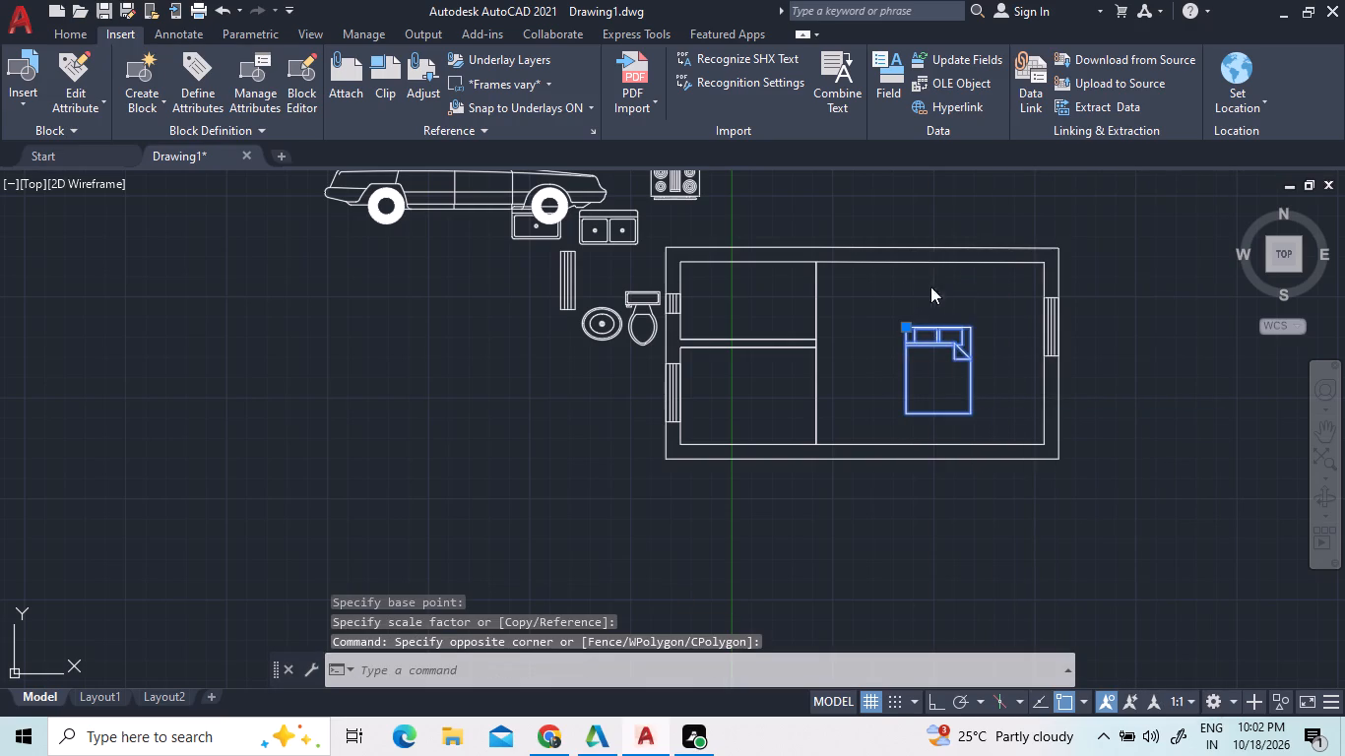
pyautogui.click(997, 447)
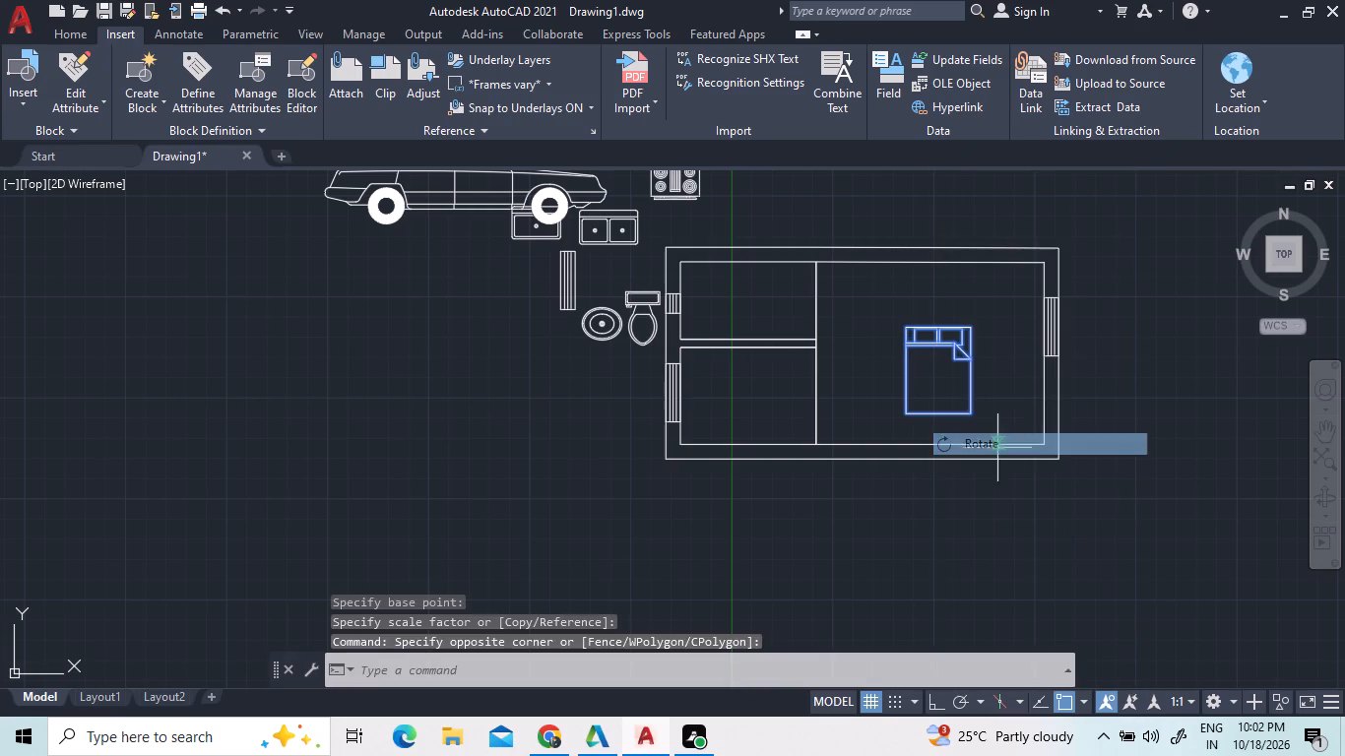
pyautogui.click(970, 329)
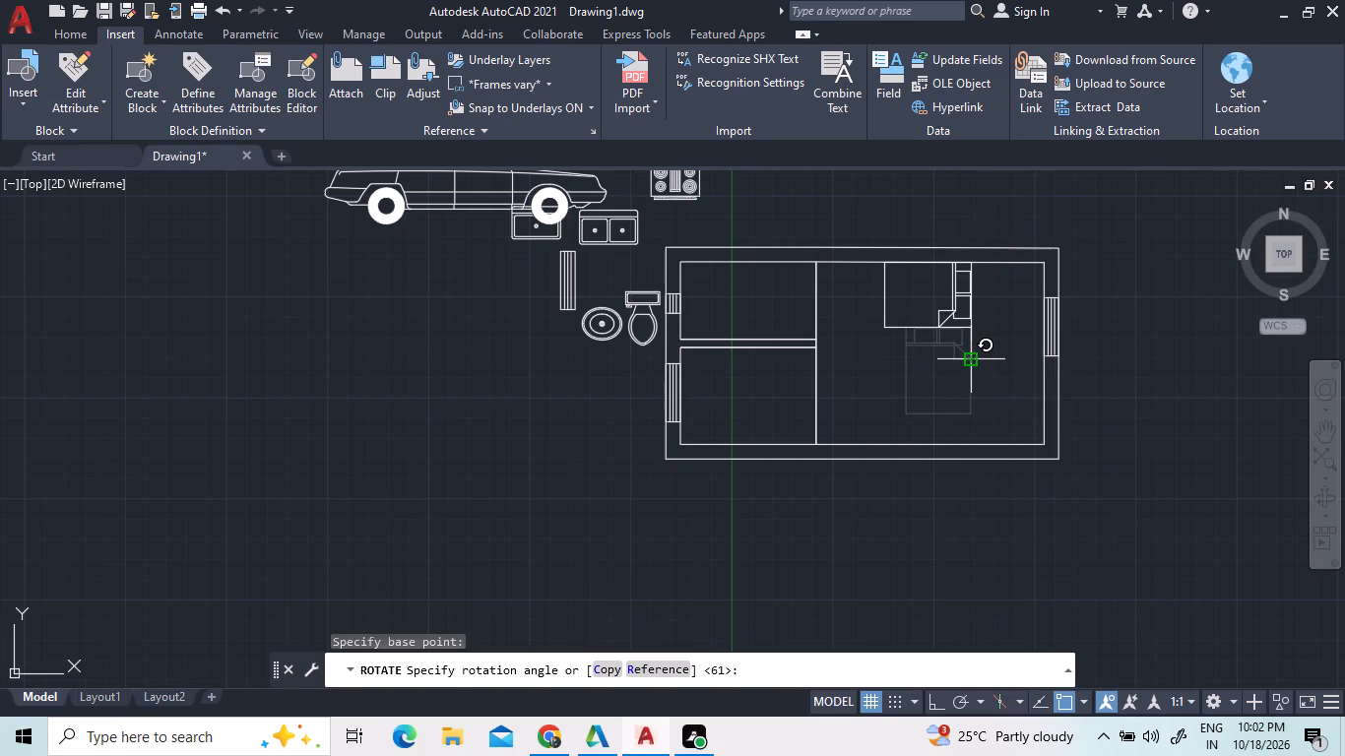
pyautogui.press('F8')
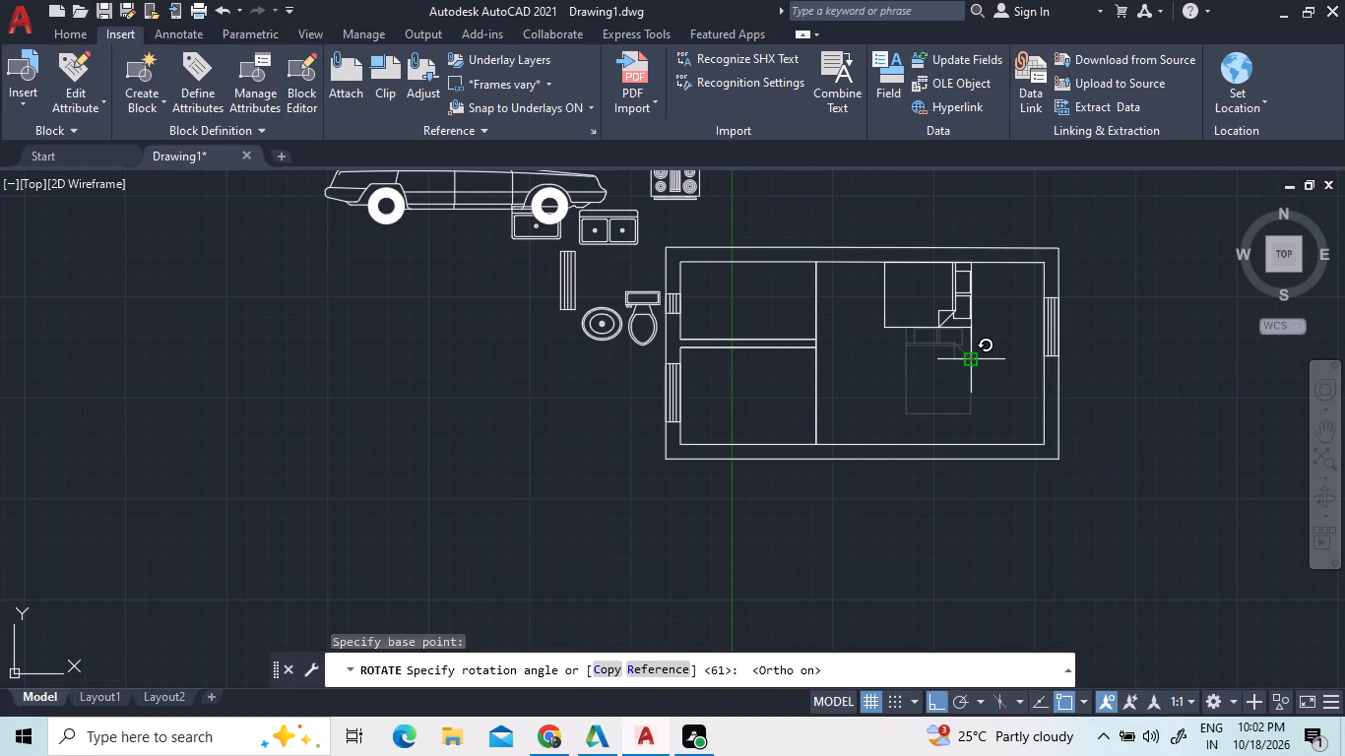
pyautogui.click(975, 358)
# Move the rotated bed near the large room's upper-right corner, with its pillows beside the right wall window, turning Ortho off for placement.
pyautogui.click(978, 359)
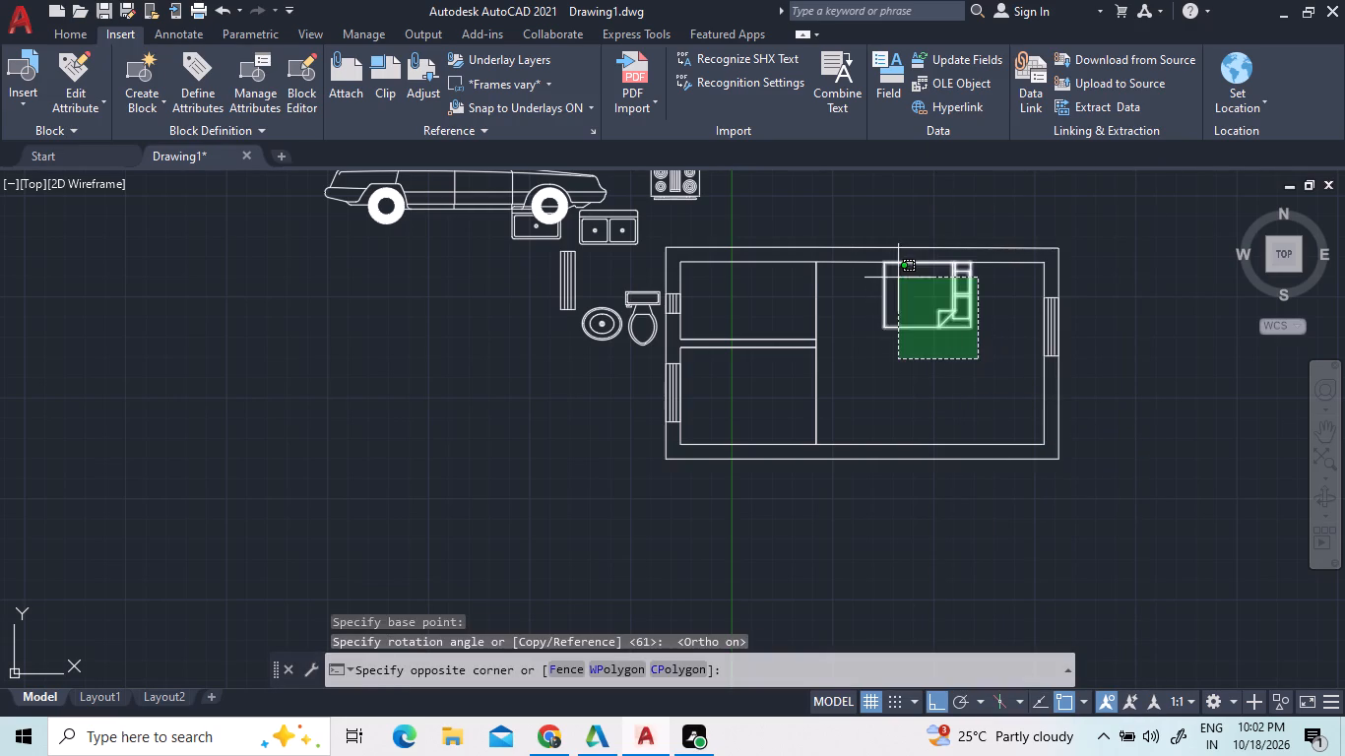
pyautogui.click(870, 289)
pyautogui.rightClick(873, 294)
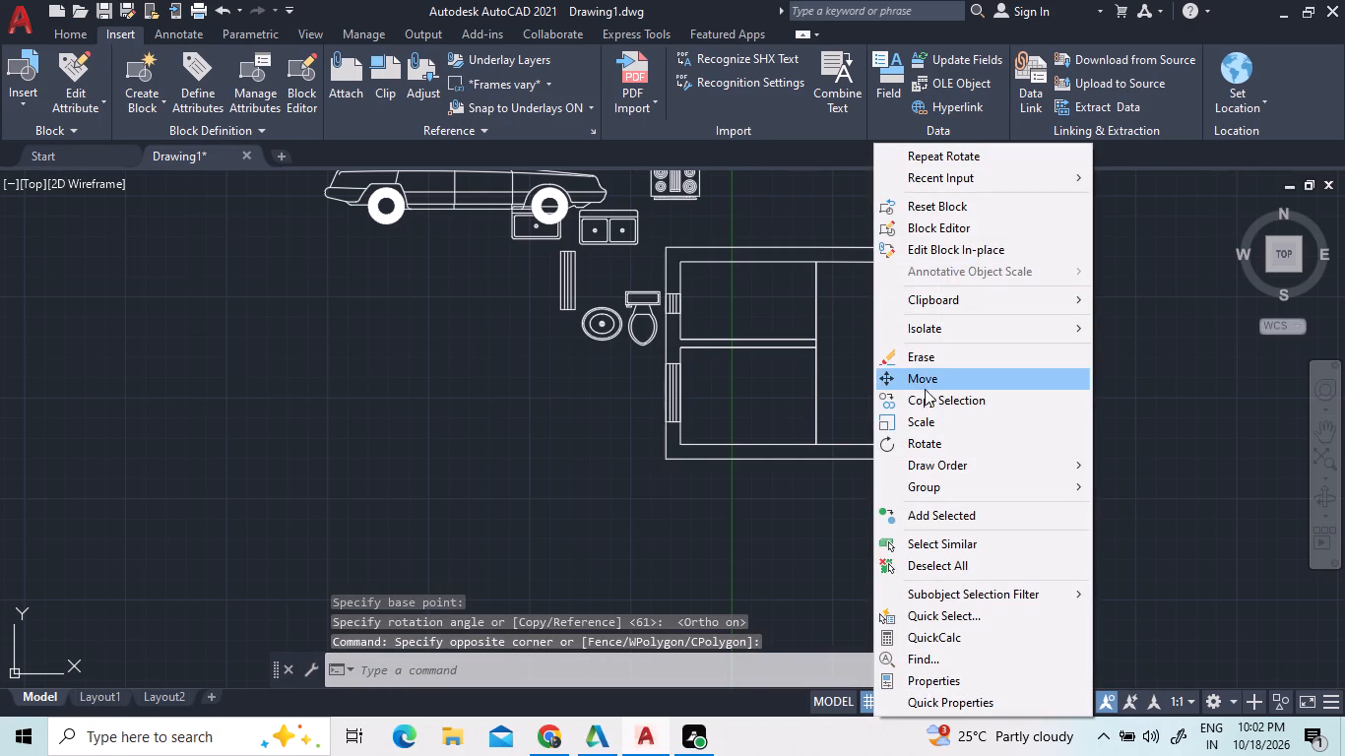
pyautogui.click(928, 386)
pyautogui.tripleClick(939, 369)
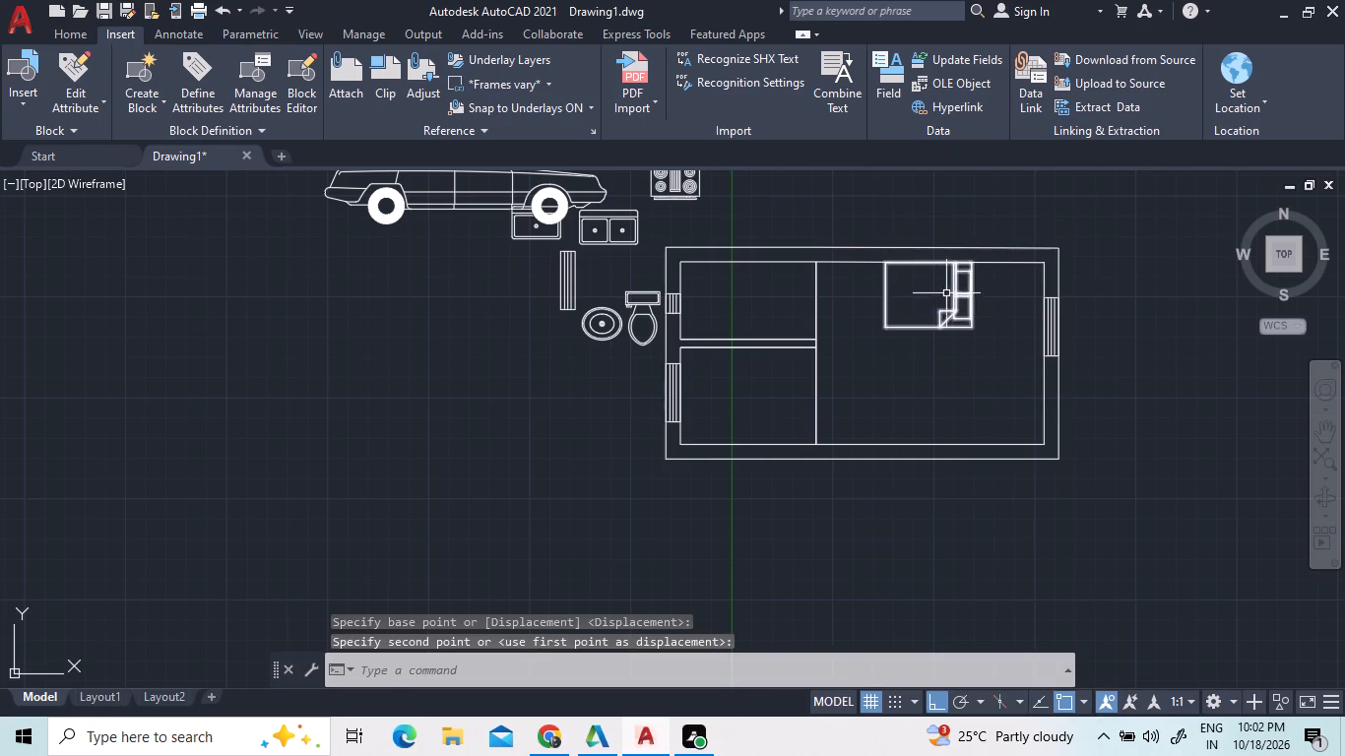
pyautogui.click(945, 293)
pyautogui.click(995, 371)
pyautogui.click(998, 352)
pyautogui.click(885, 287)
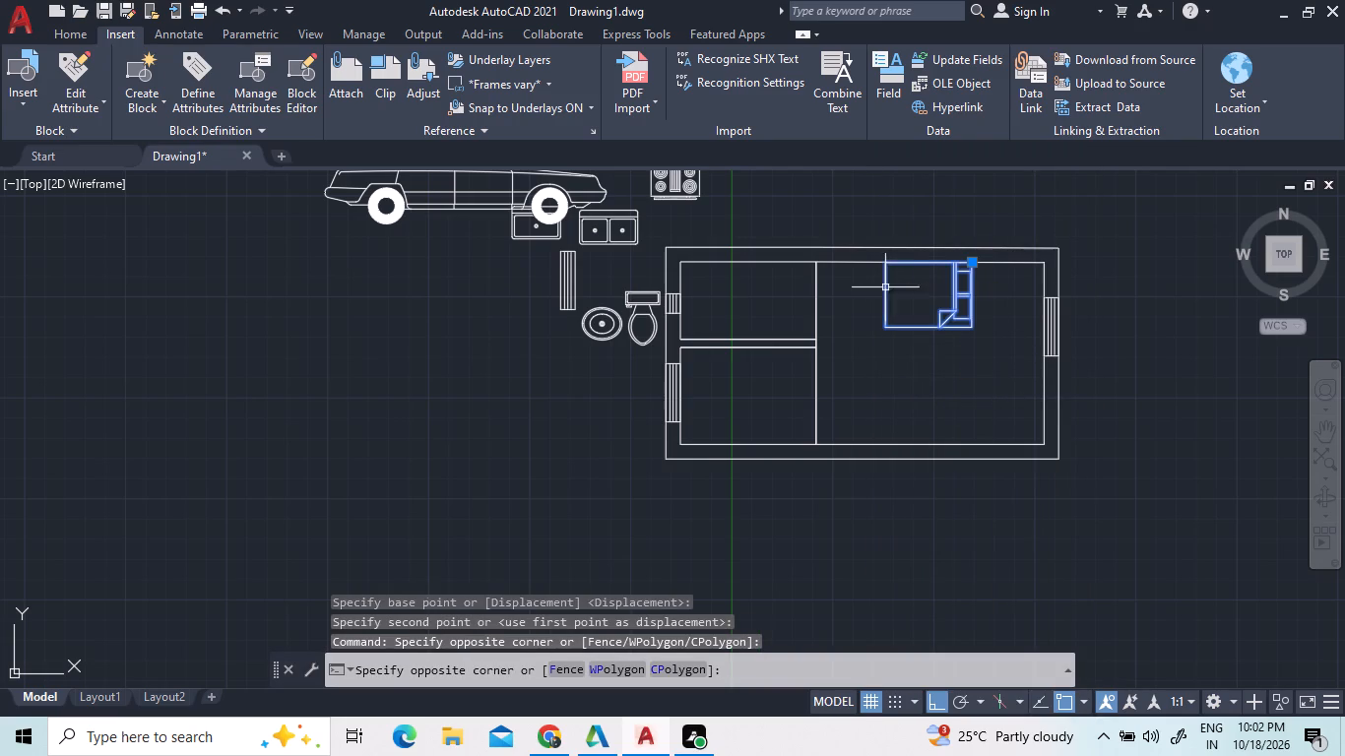
pyautogui.rightClick(908, 289)
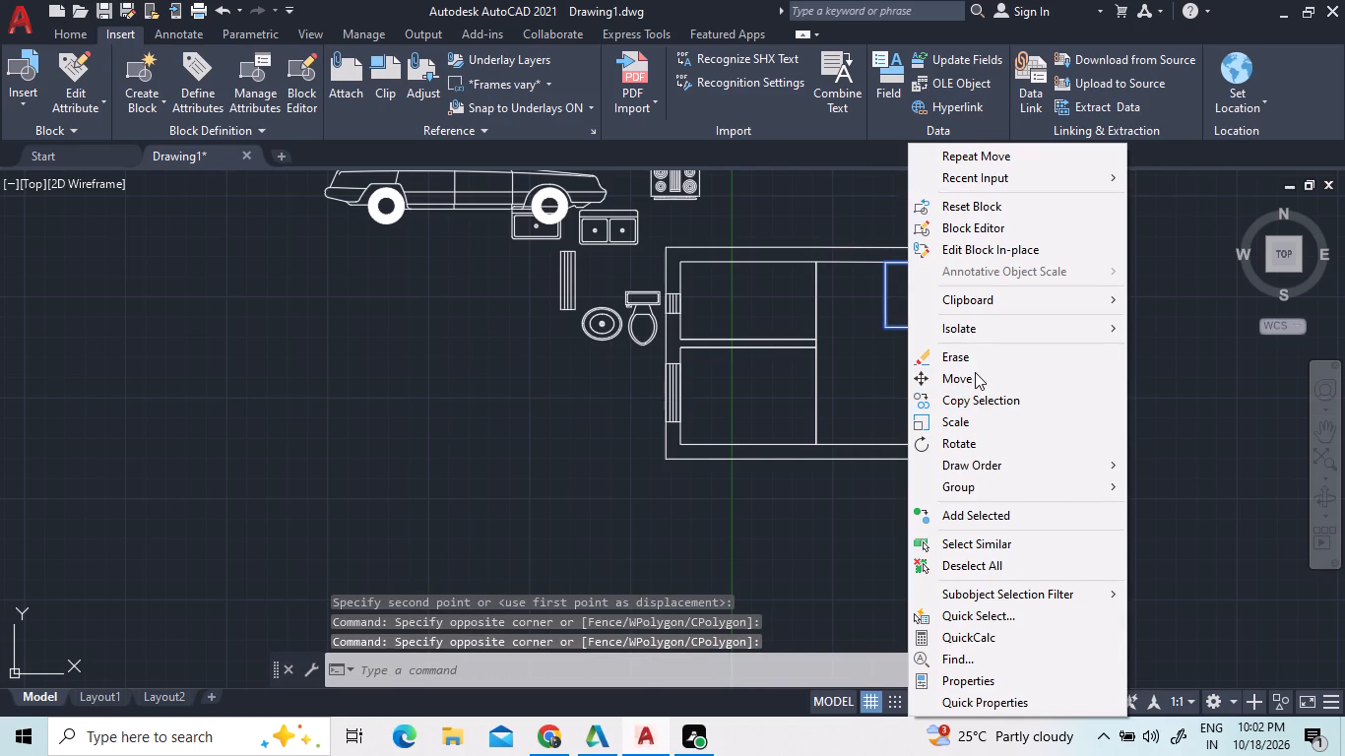
pyautogui.click(975, 372)
pyautogui.click(944, 312)
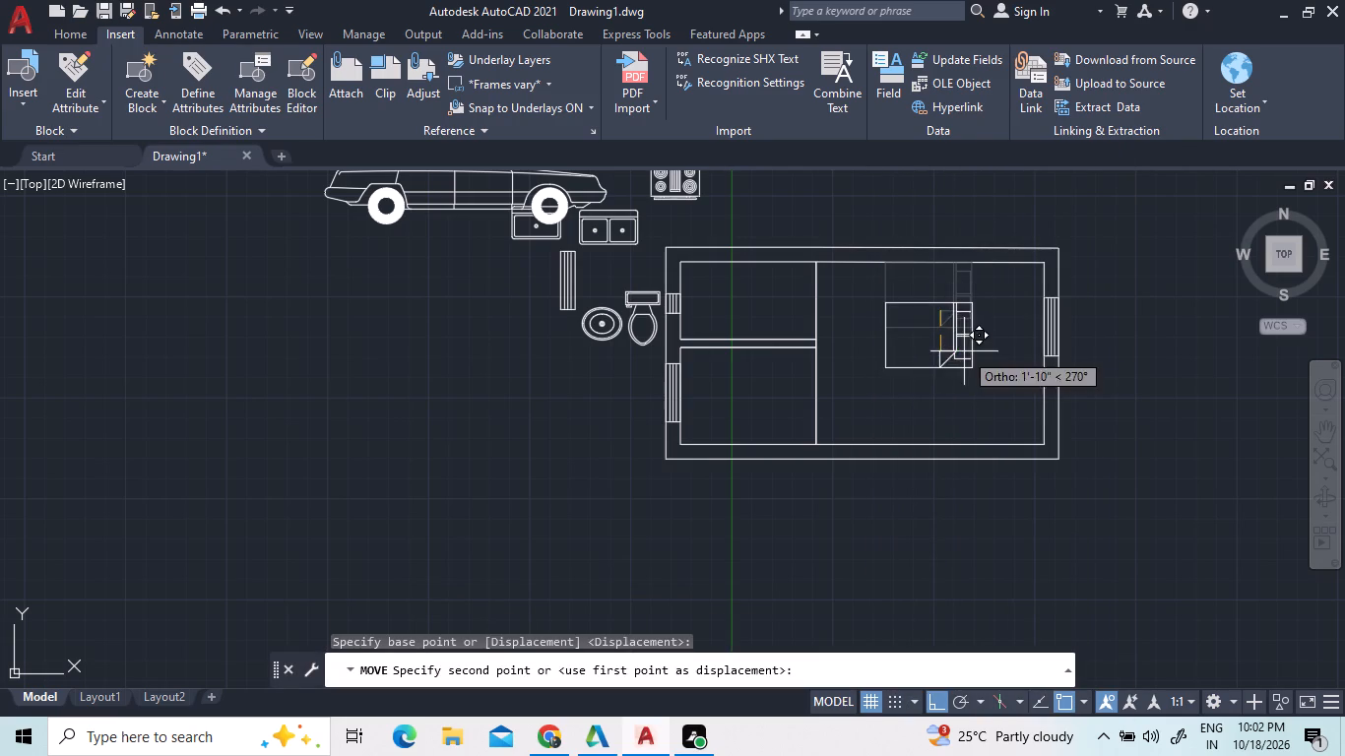
pyautogui.scroll(1, 988, 349)
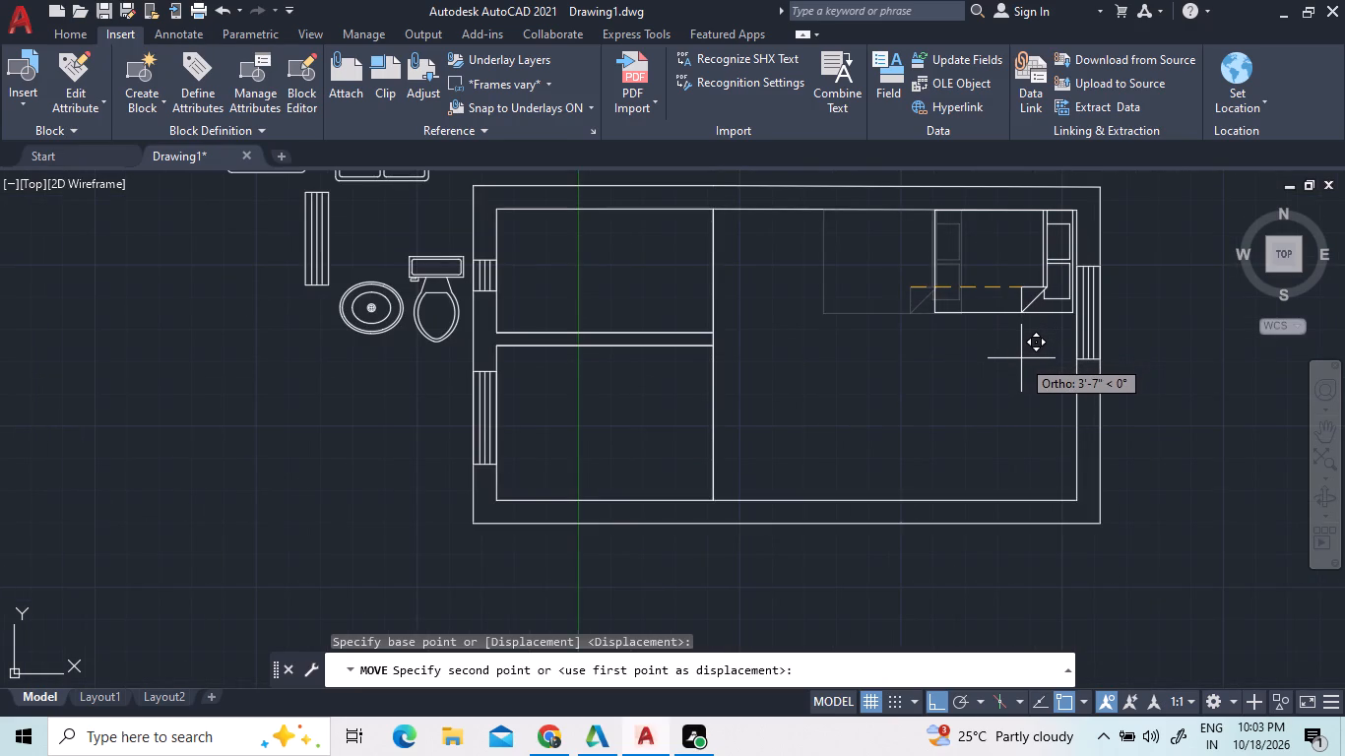
pyautogui.press('F8')
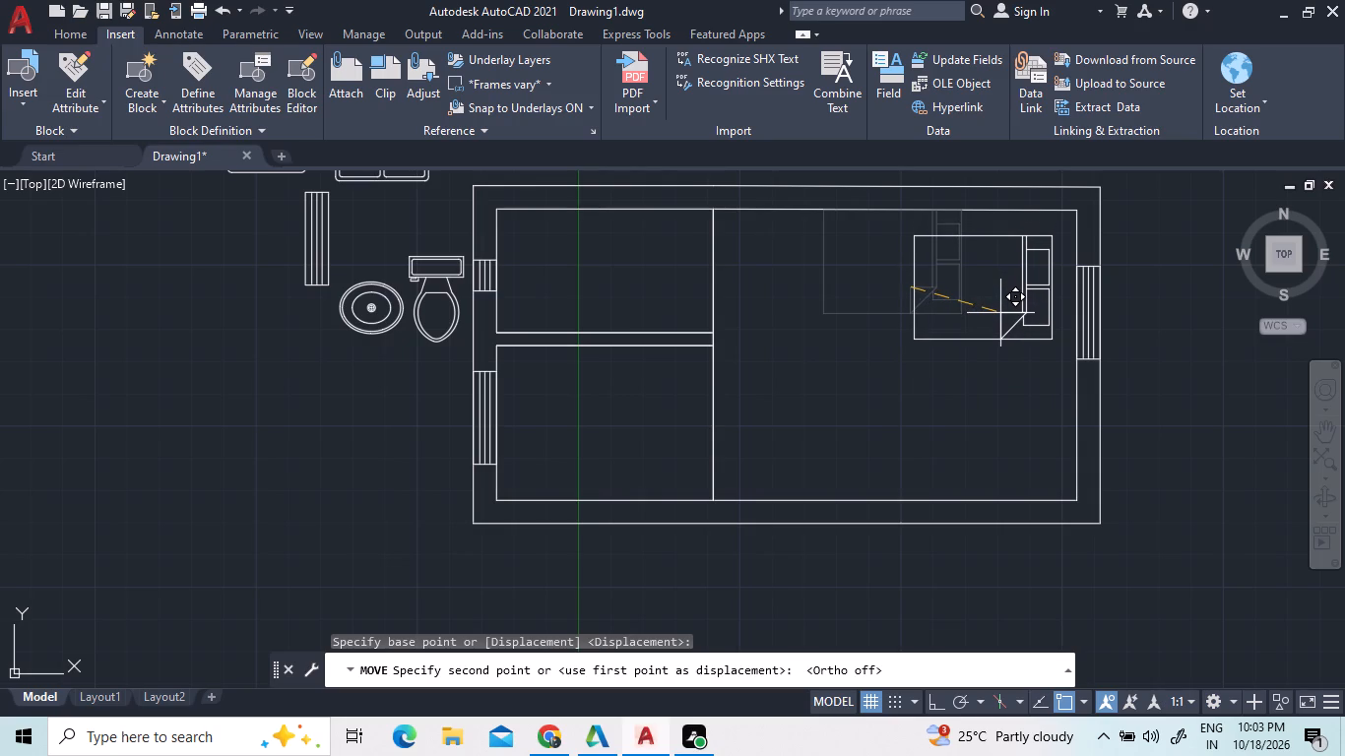
pyautogui.click(996, 312)
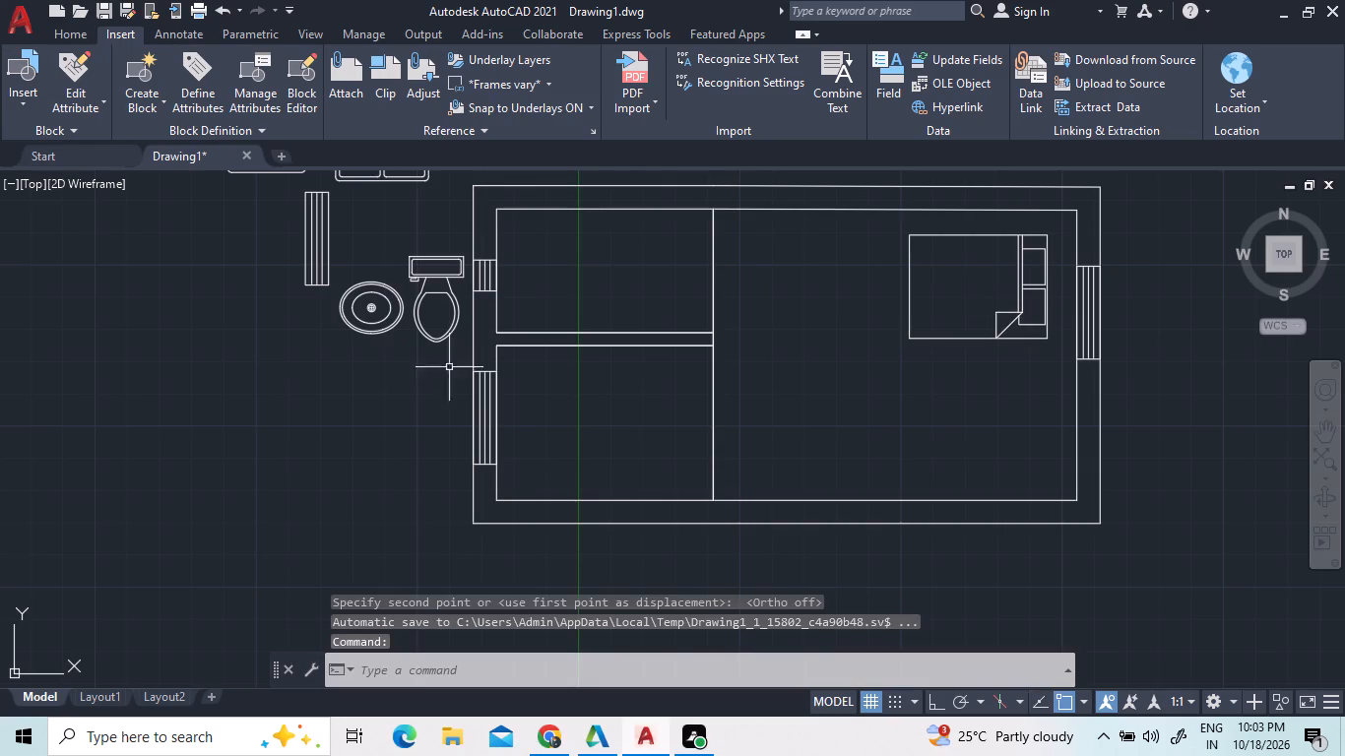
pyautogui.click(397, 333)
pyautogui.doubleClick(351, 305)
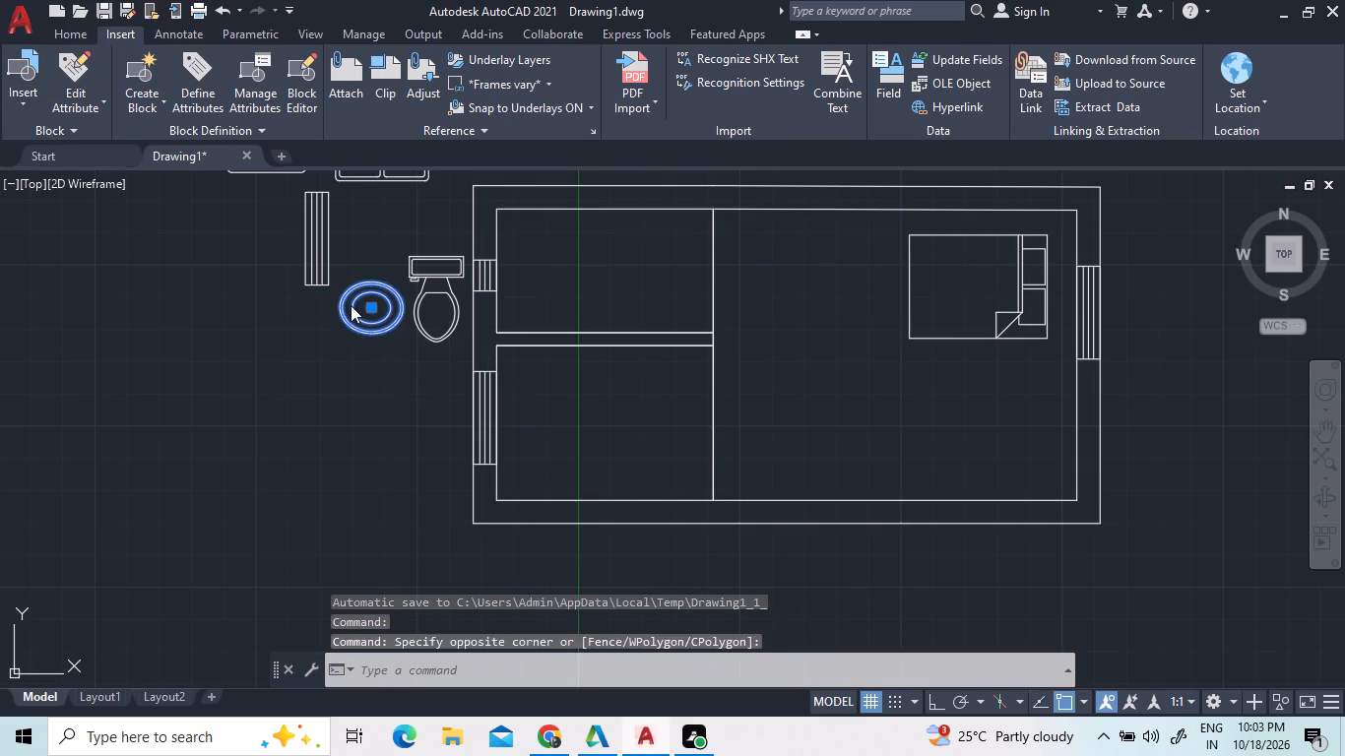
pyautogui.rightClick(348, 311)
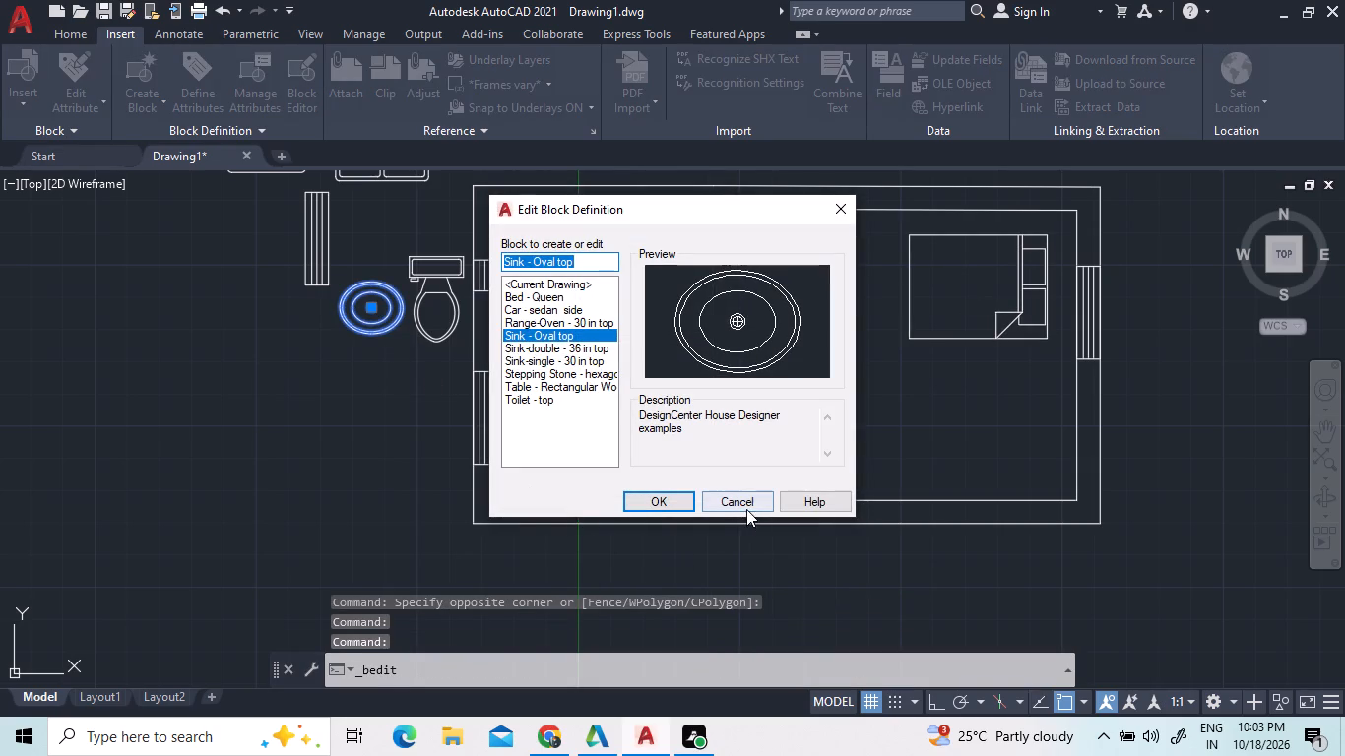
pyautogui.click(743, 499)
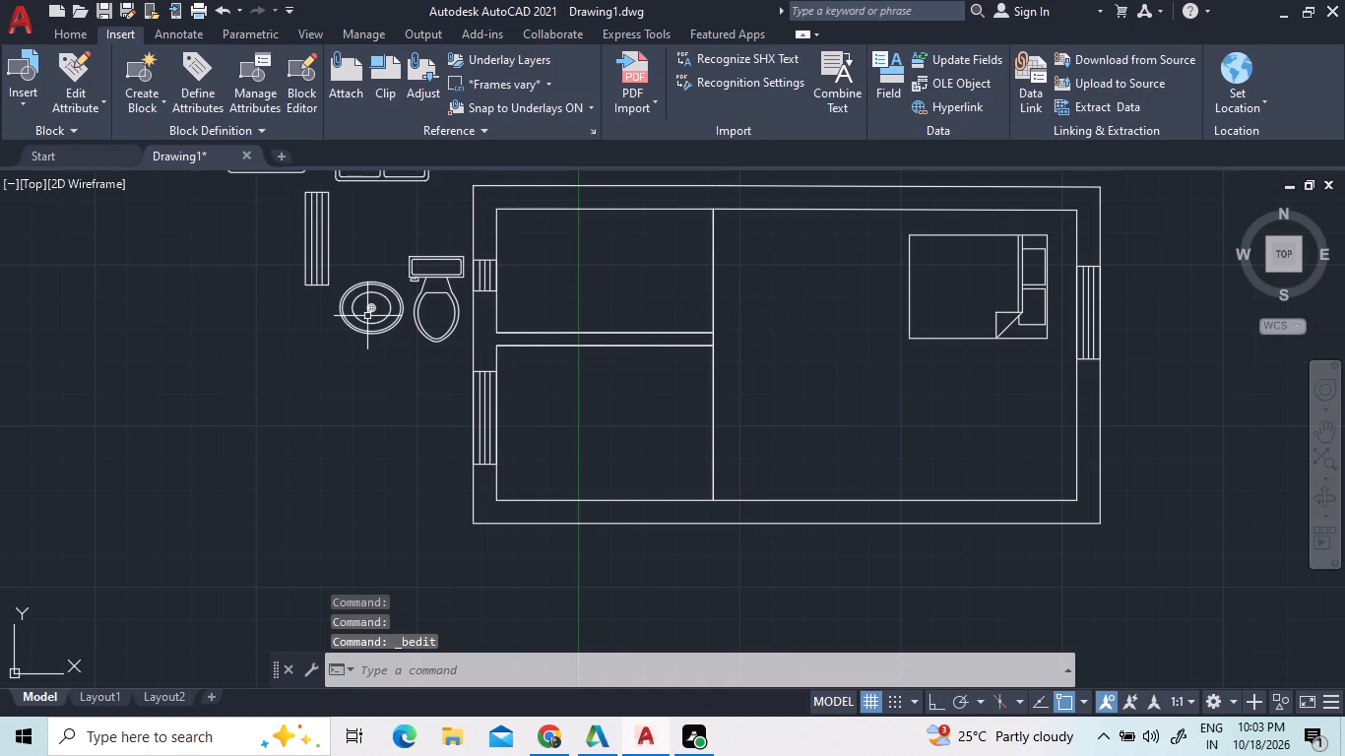
# Move the Sink - Oval top block from outside the left exterior wall into the upper-left room, near its upper wall.
pyautogui.click(365, 316)
pyautogui.click(281, 295)
pyautogui.rightClick(281, 295)
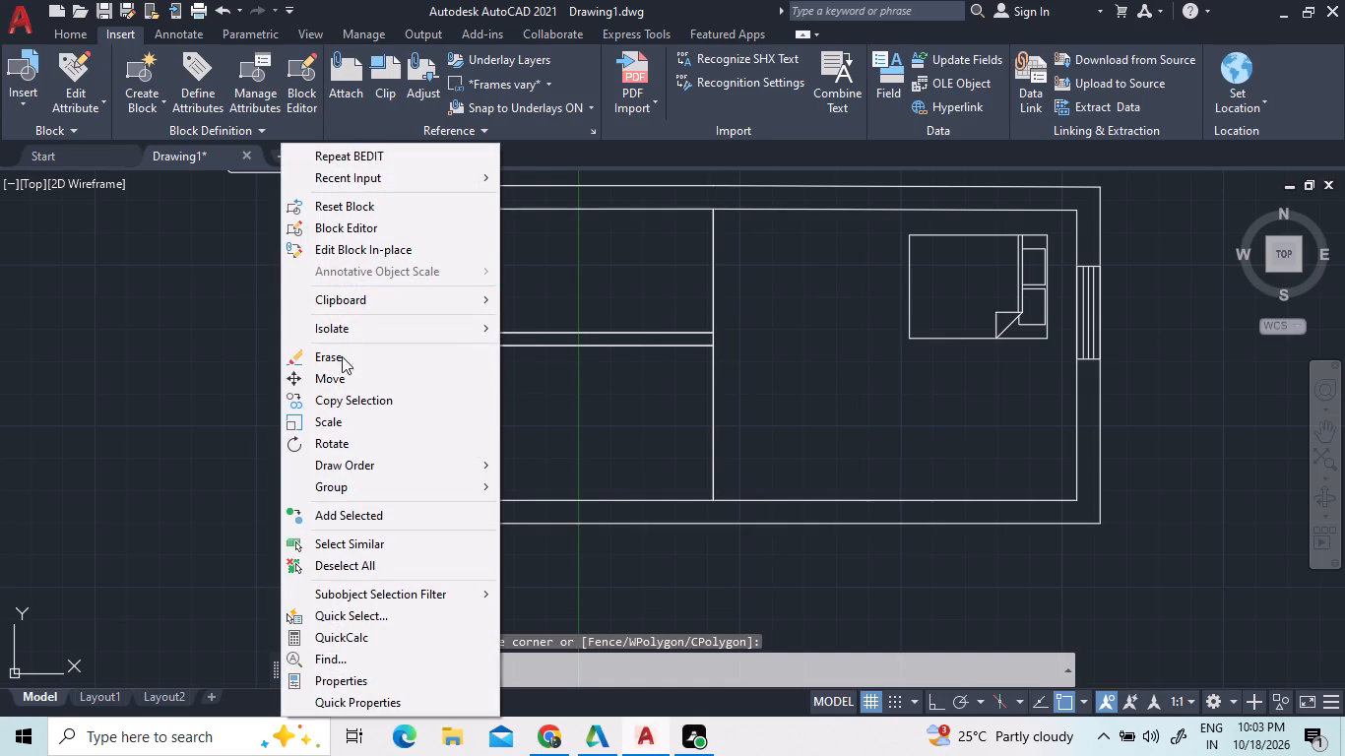
pyautogui.doubleClick(352, 372)
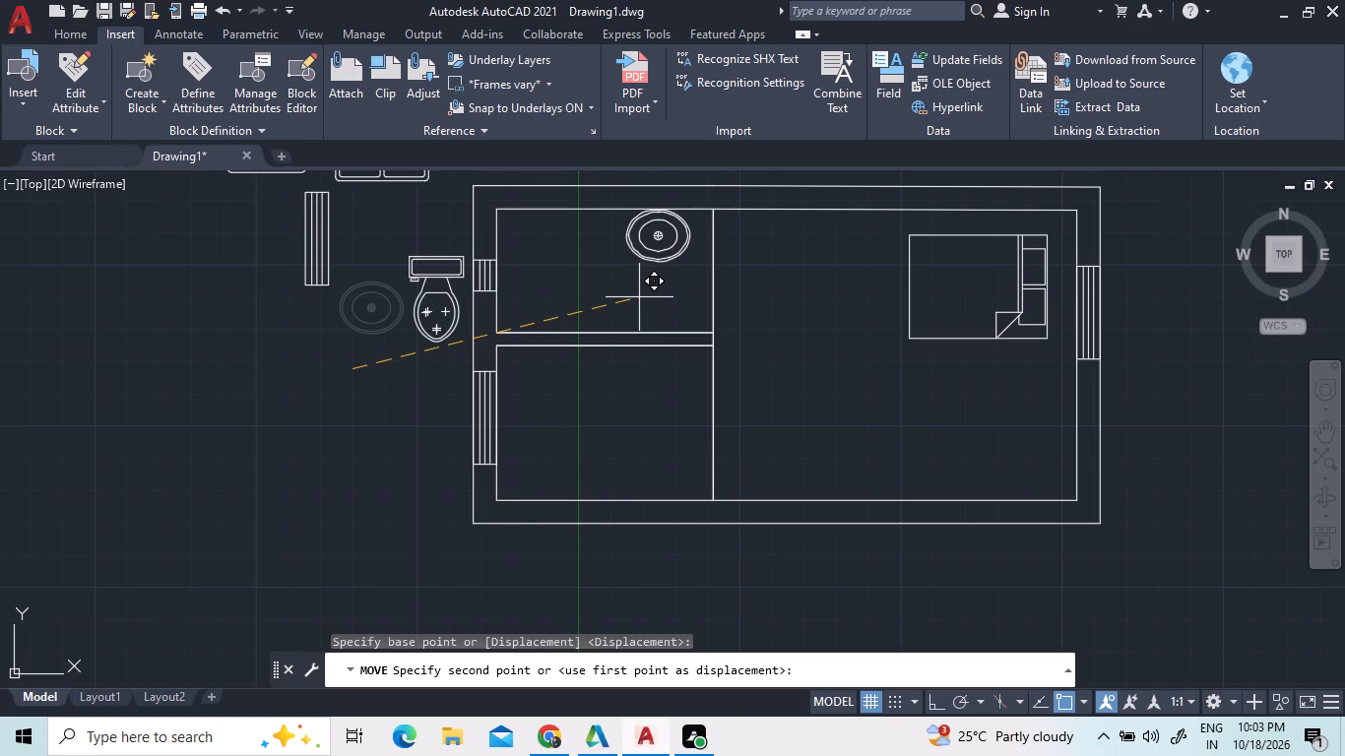
pyautogui.click(637, 297)
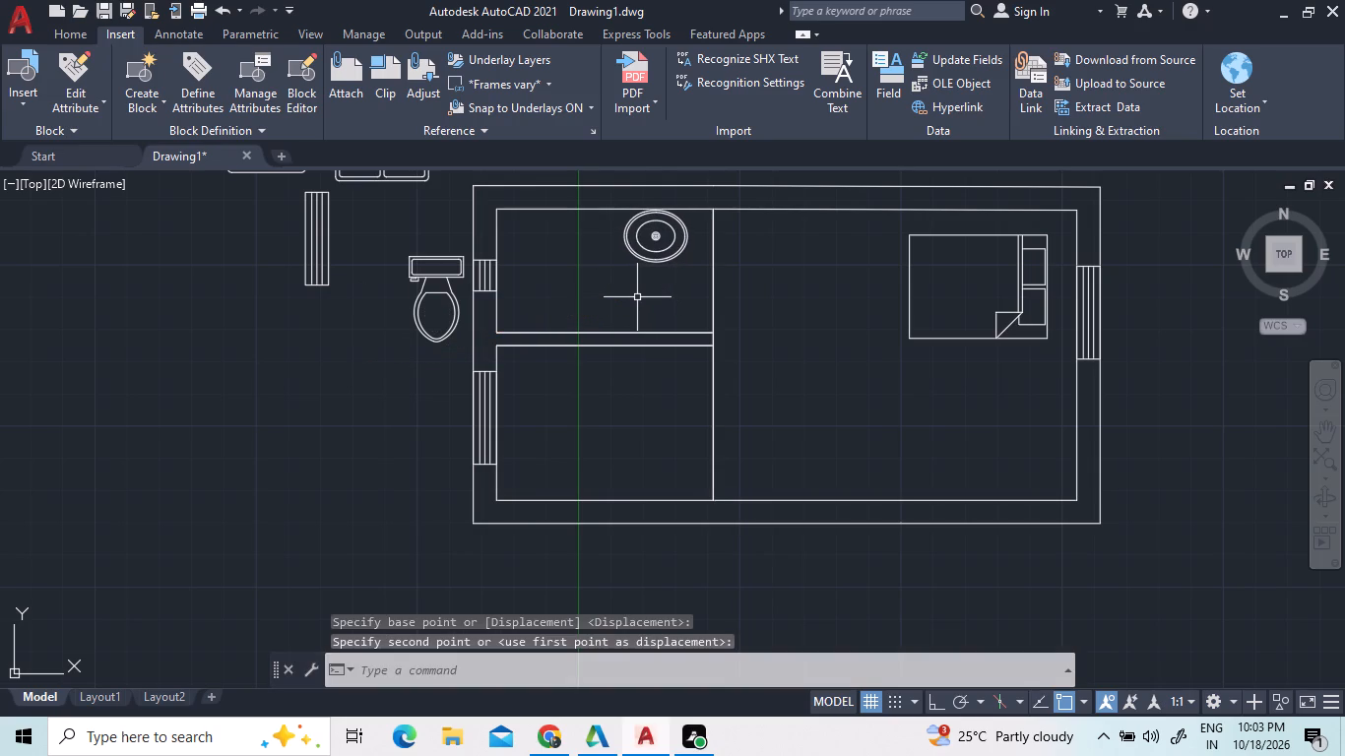
# Move the oval sink up so its top edge touches the inner face of the upper-left room's upper wall.
pyautogui.scroll(2, 681, 194)
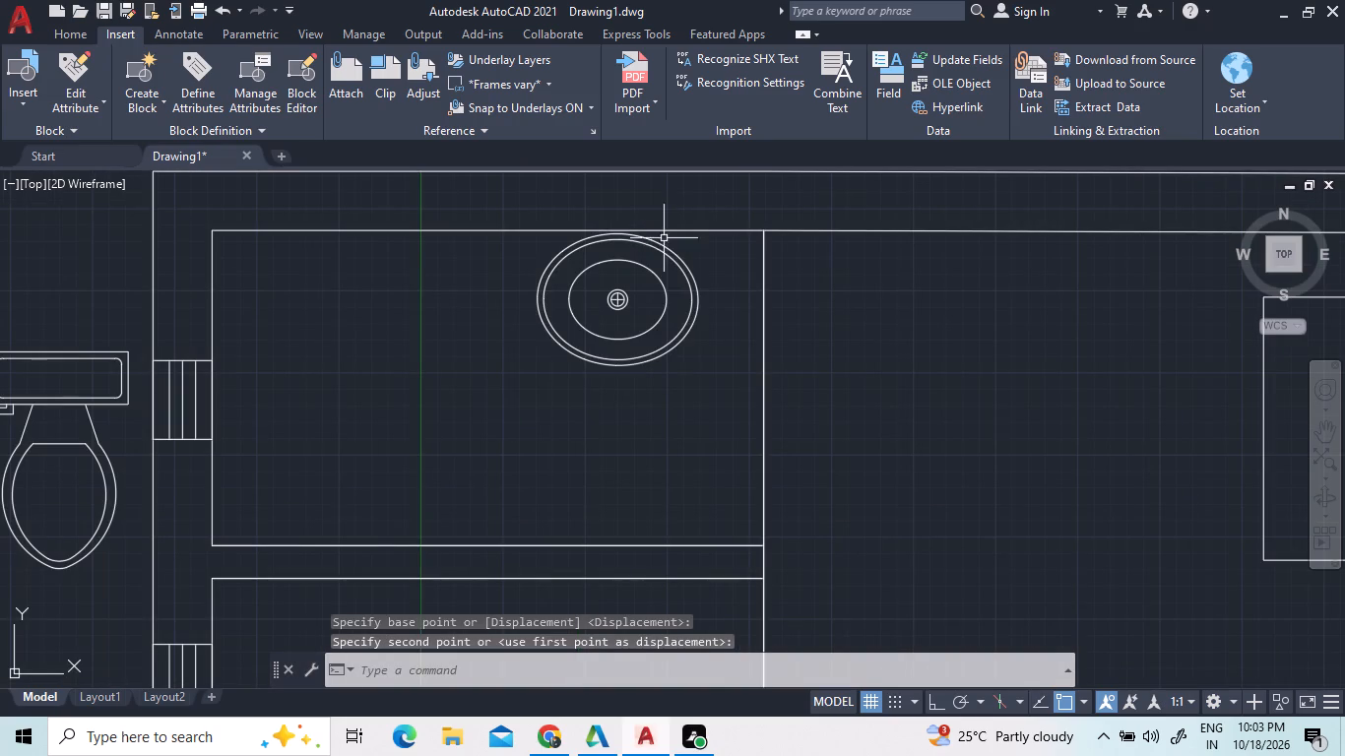
pyautogui.click(654, 250)
pyautogui.scroll(2, 632, 243)
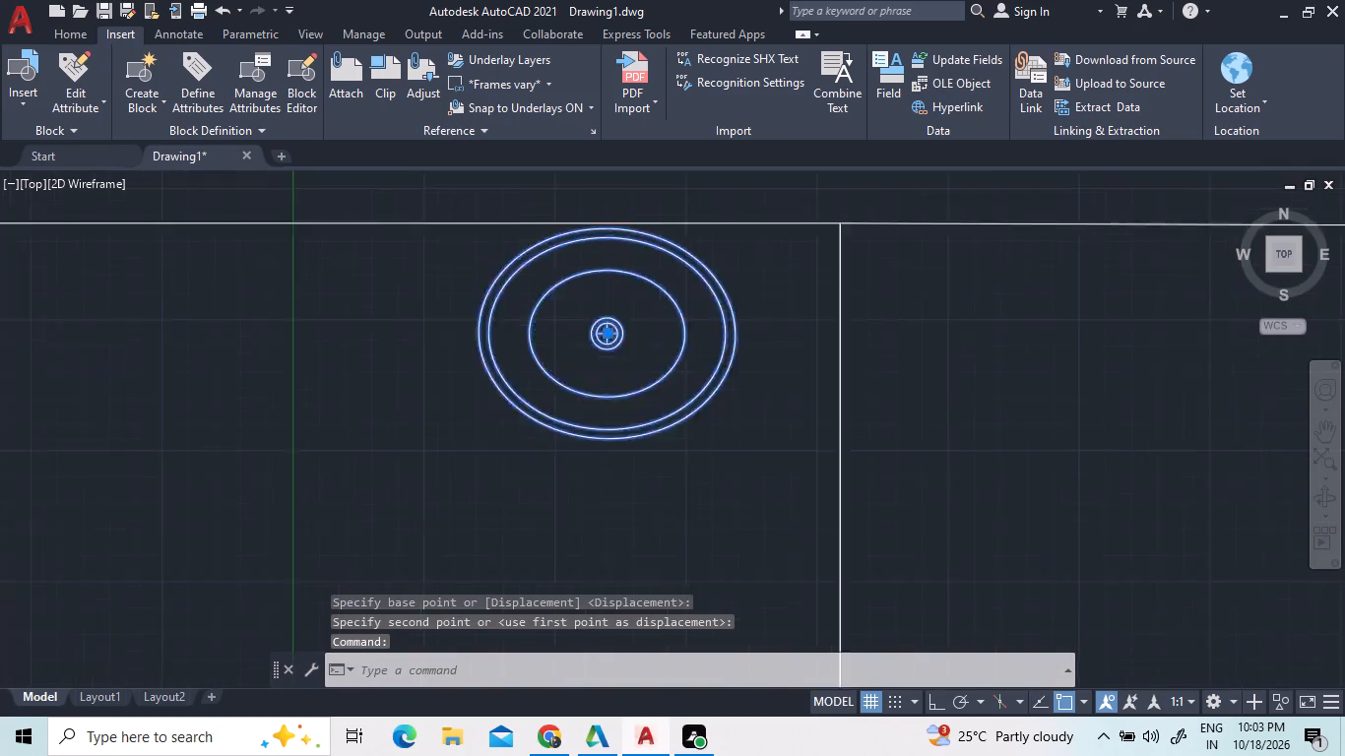
pyautogui.scroll(1, 632, 243)
pyautogui.rightClick(531, 263)
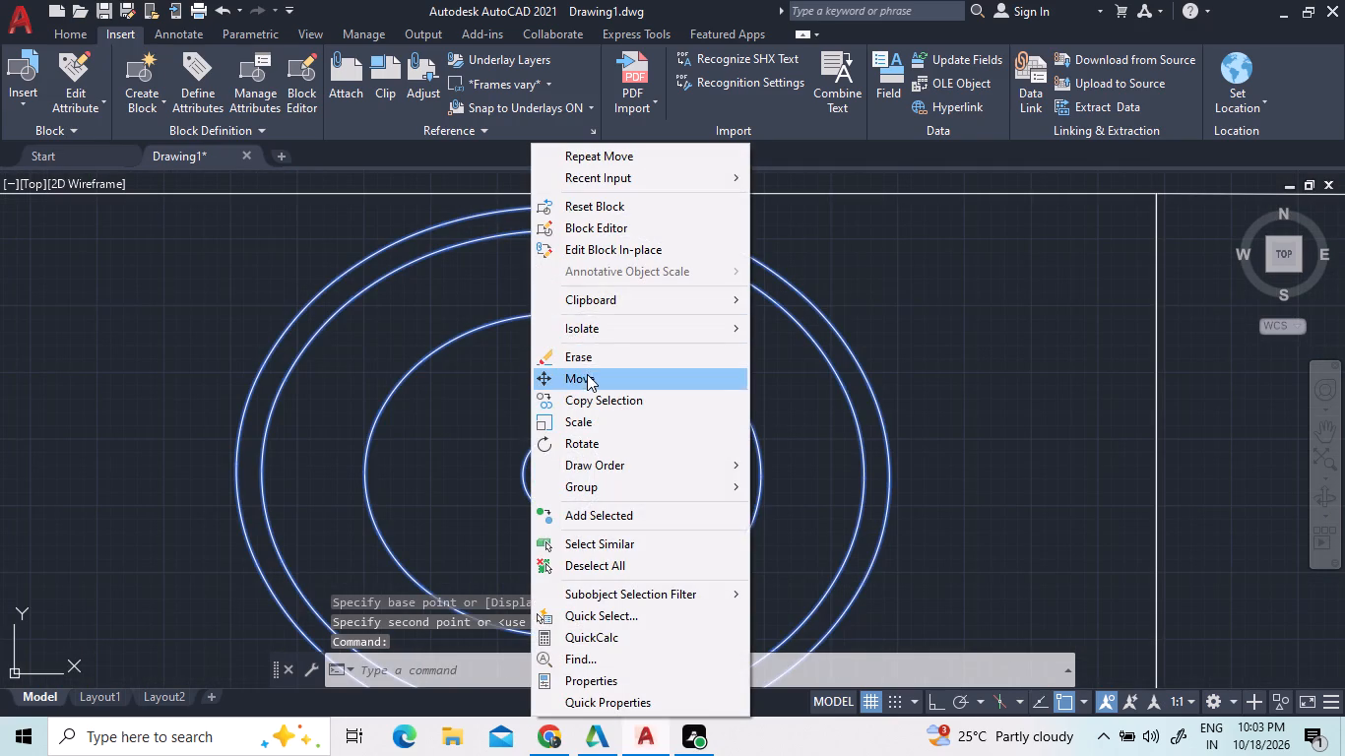
pyautogui.click(587, 374)
pyautogui.click(555, 204)
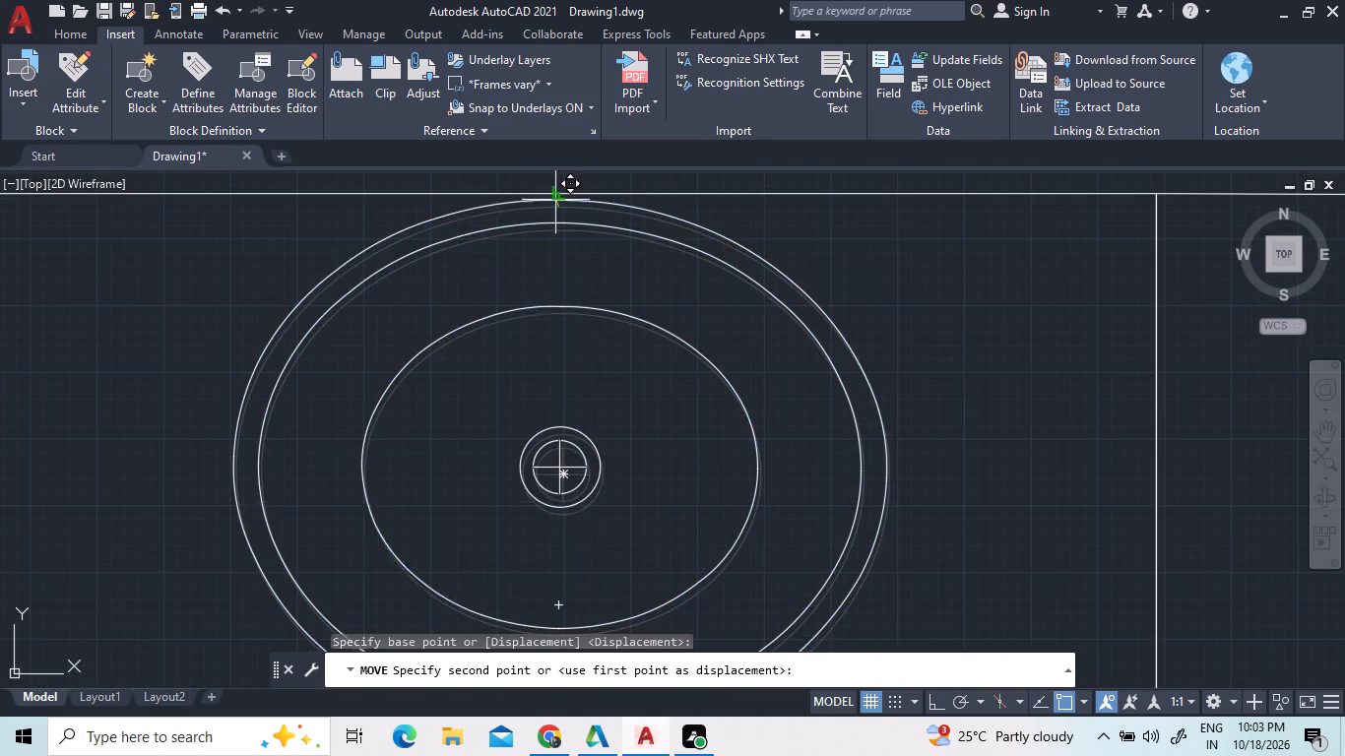
pyautogui.click(555, 191)
# Move the toilet block from outside the left exterior wall into the upper-left room, between its left wall and the oval sink, against the upper wall.
pyautogui.scroll(-2, 557, 339)
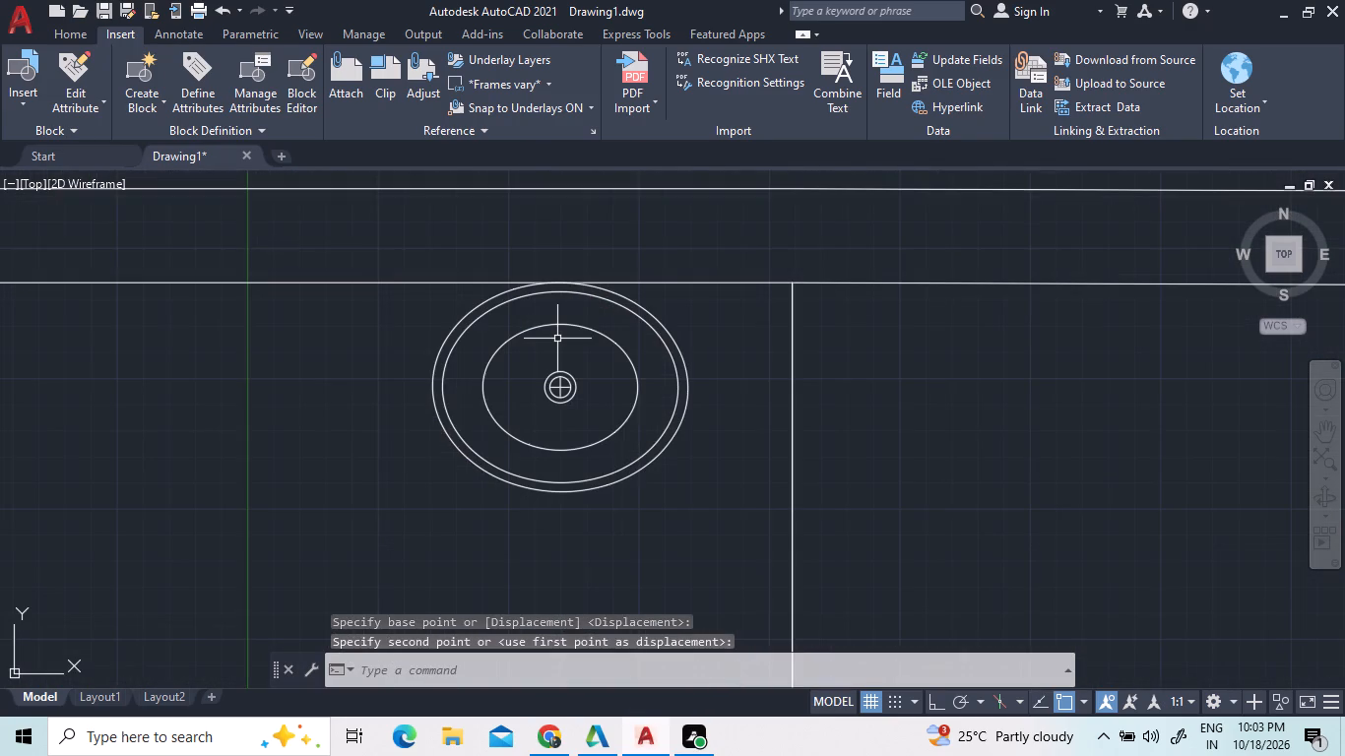
pyautogui.scroll(-2, 557, 337)
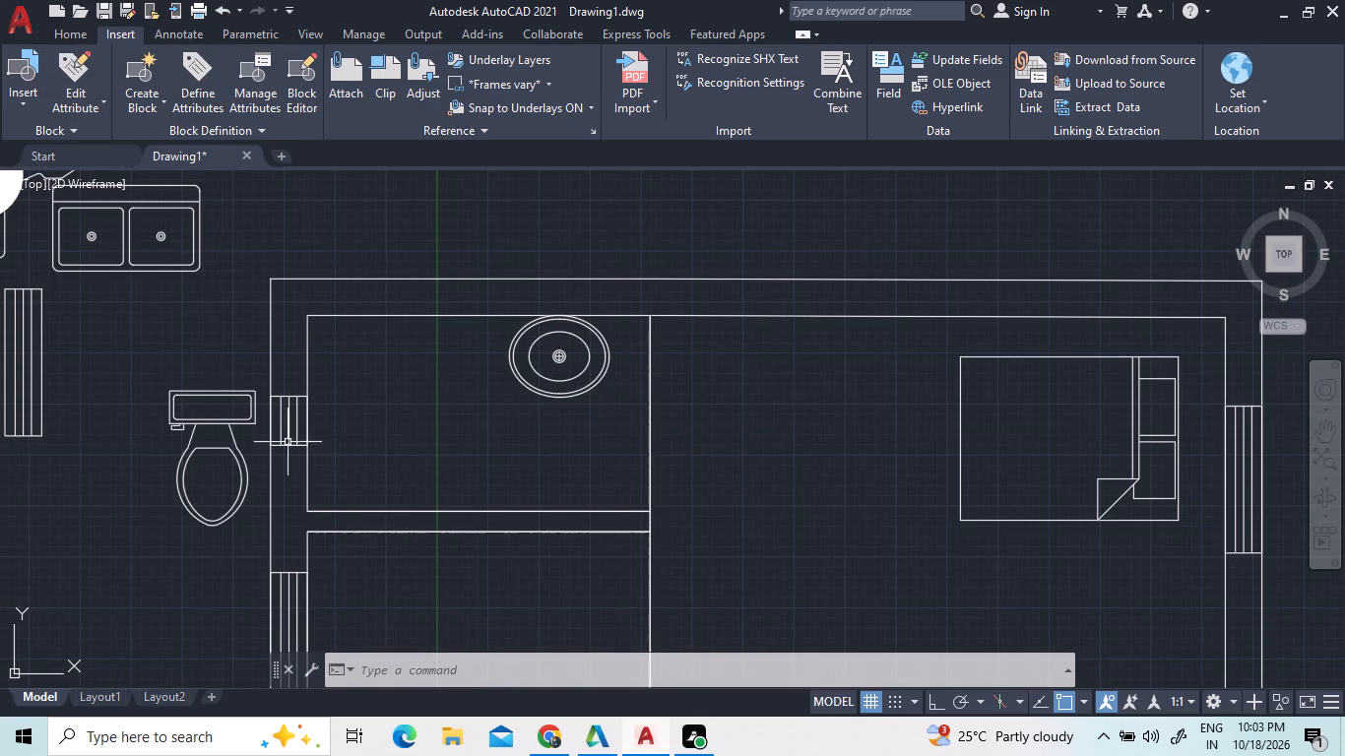
pyautogui.click(237, 504)
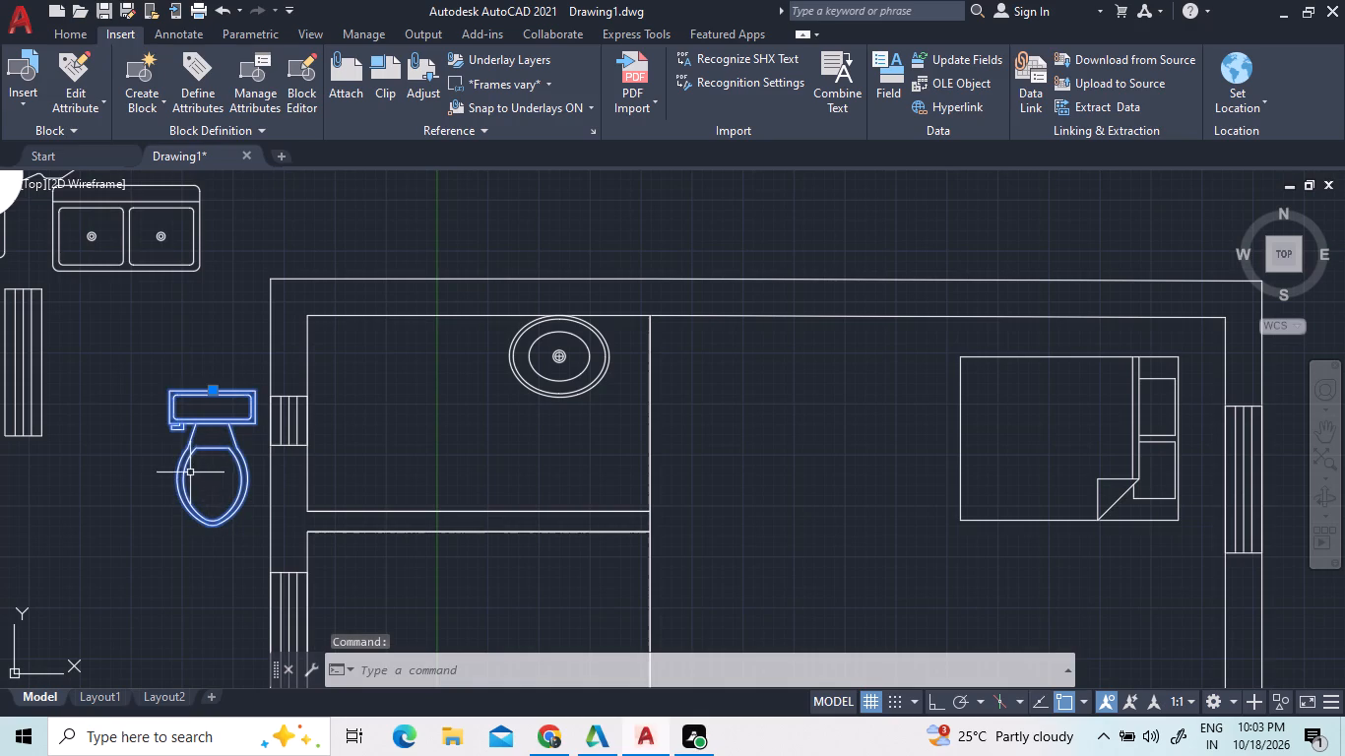
pyautogui.rightClick(14, 441)
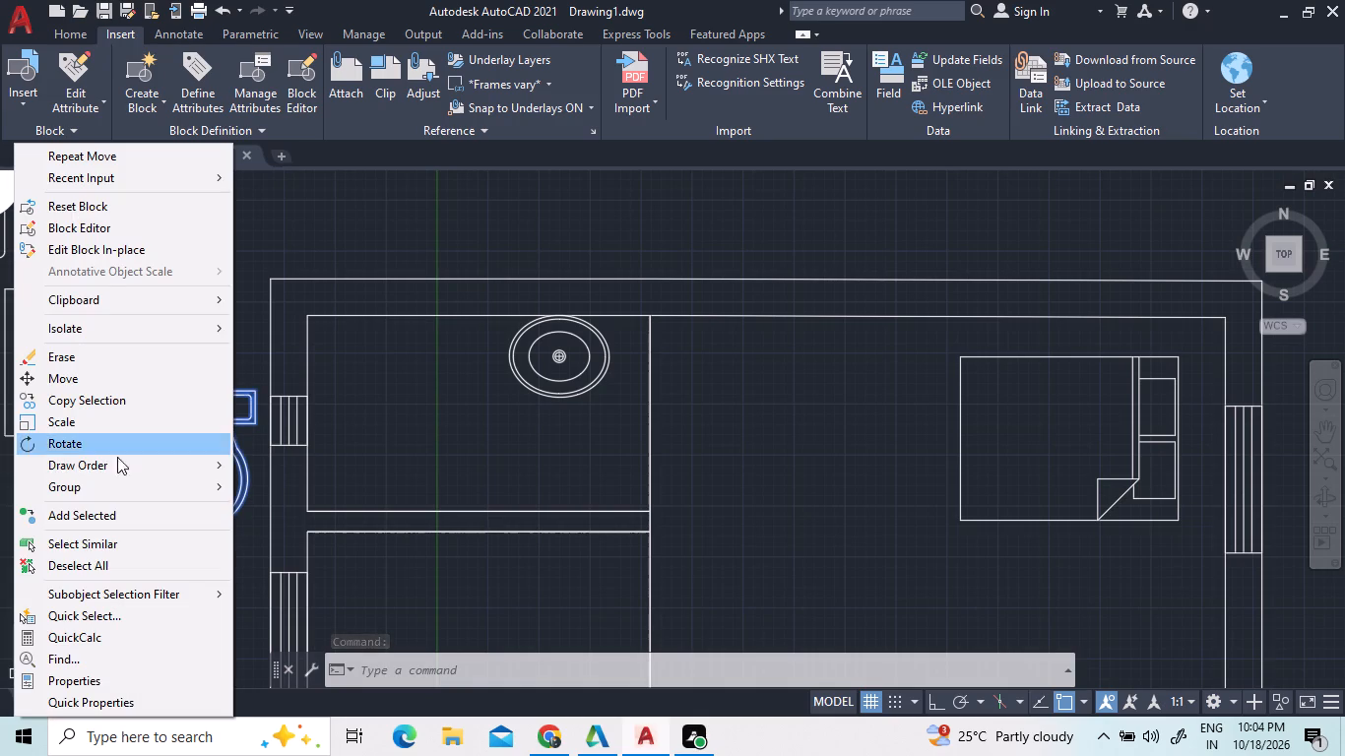
pyautogui.click(339, 219)
pyautogui.click(226, 236)
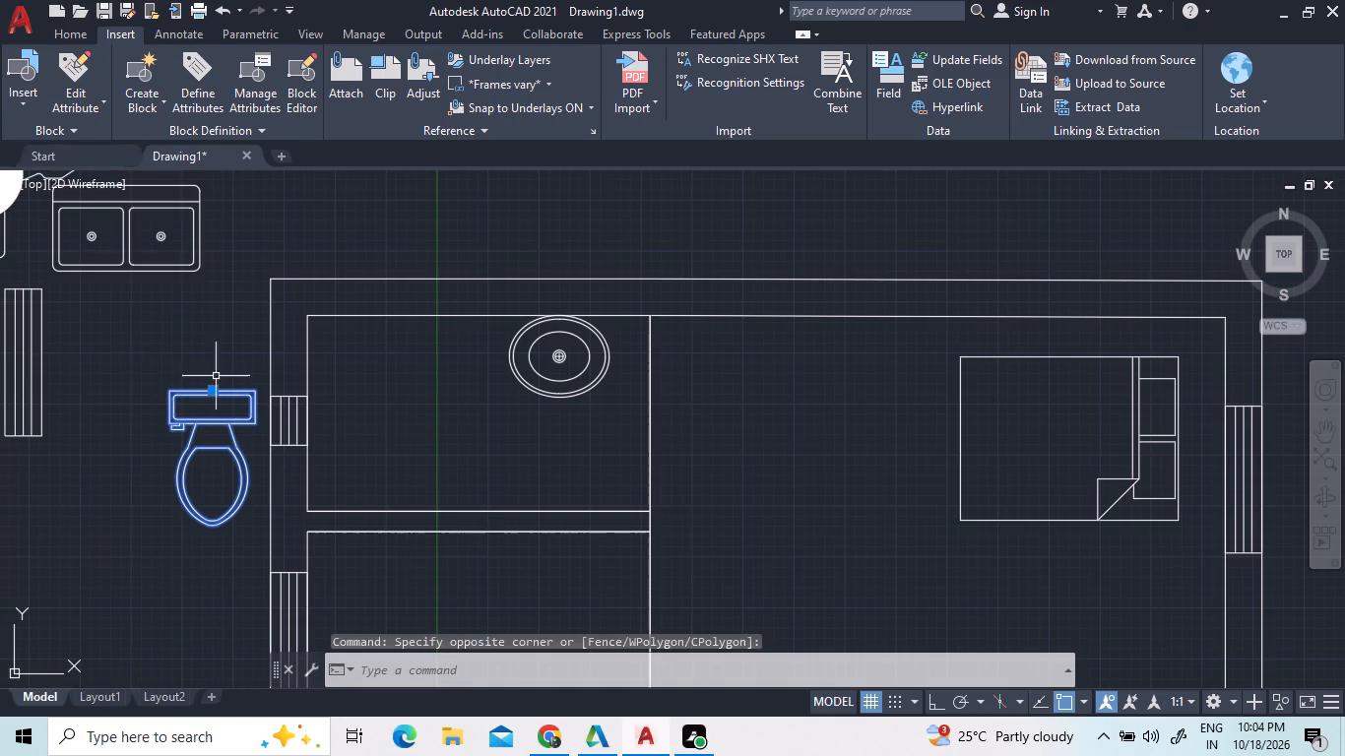
pyautogui.rightClick(203, 383)
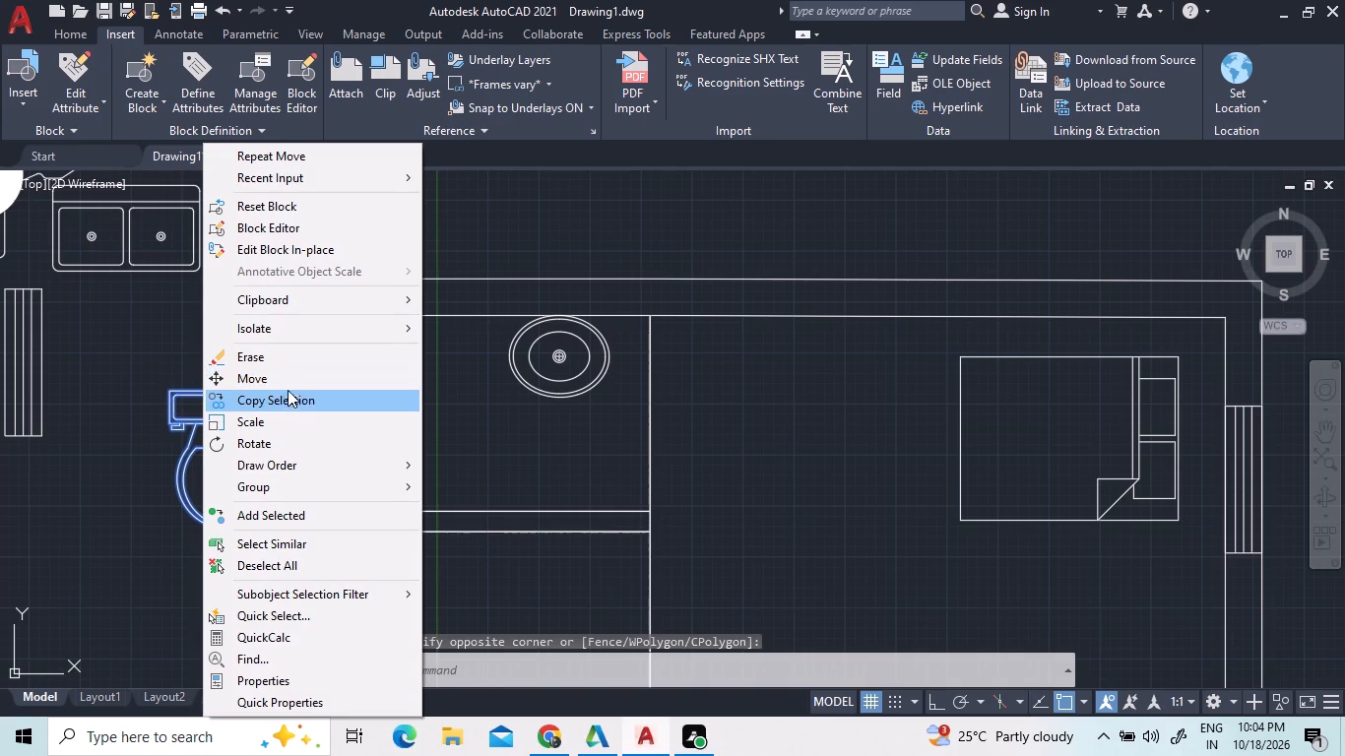
pyautogui.click(288, 377)
pyautogui.scroll(2, 210, 397)
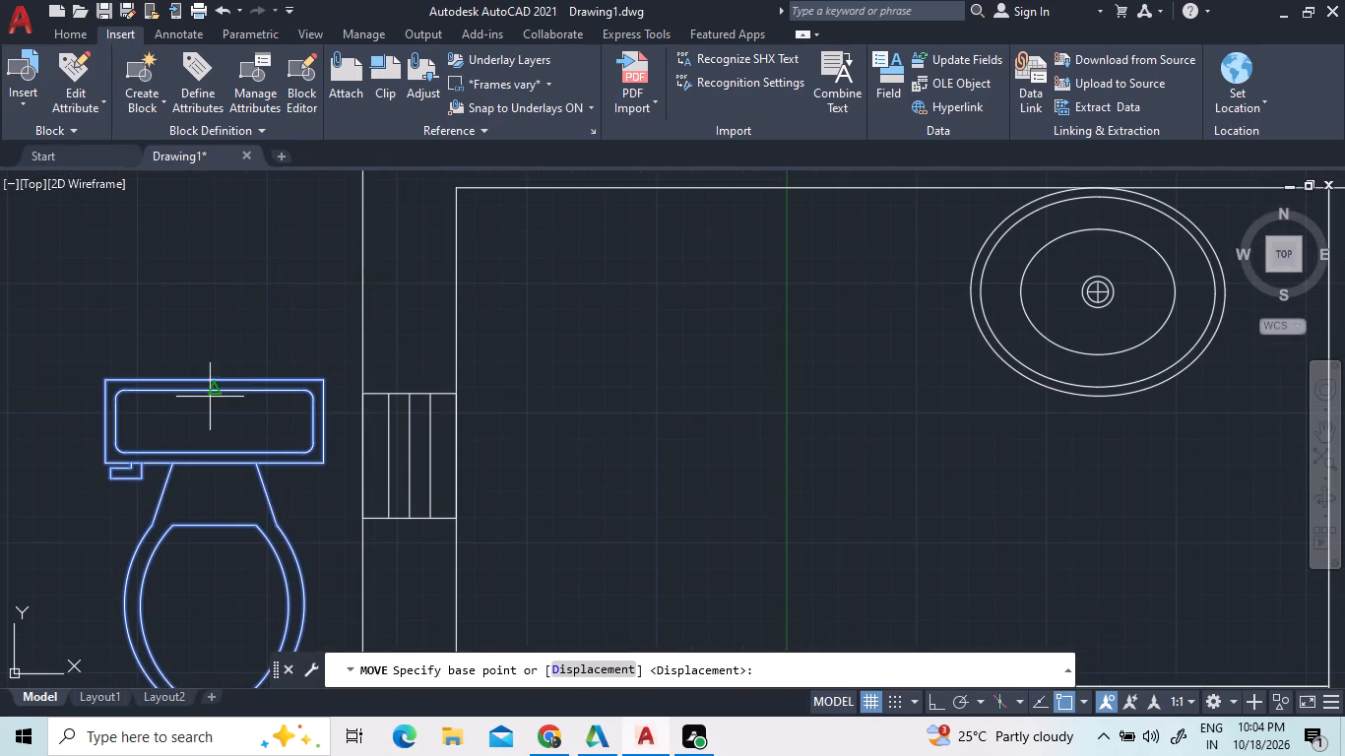
pyautogui.click(210, 387)
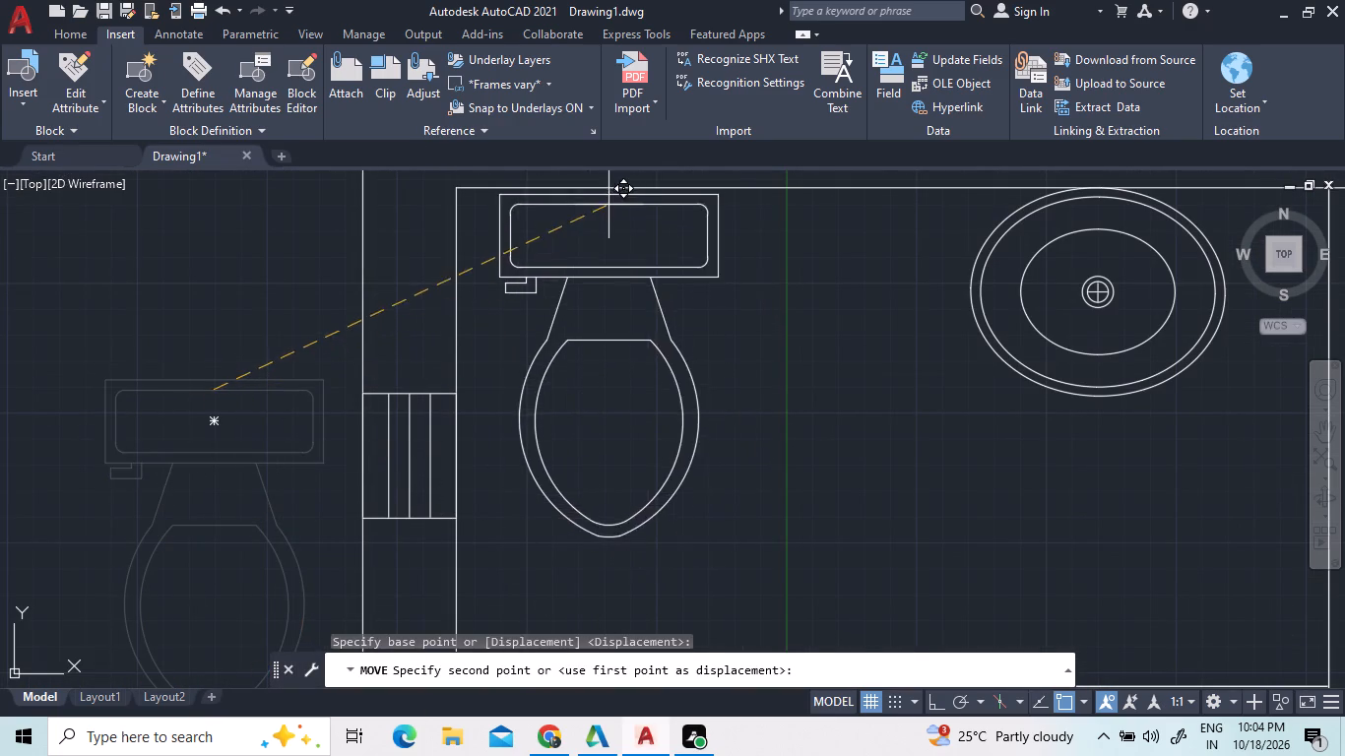
pyautogui.scroll(-1, 609, 210)
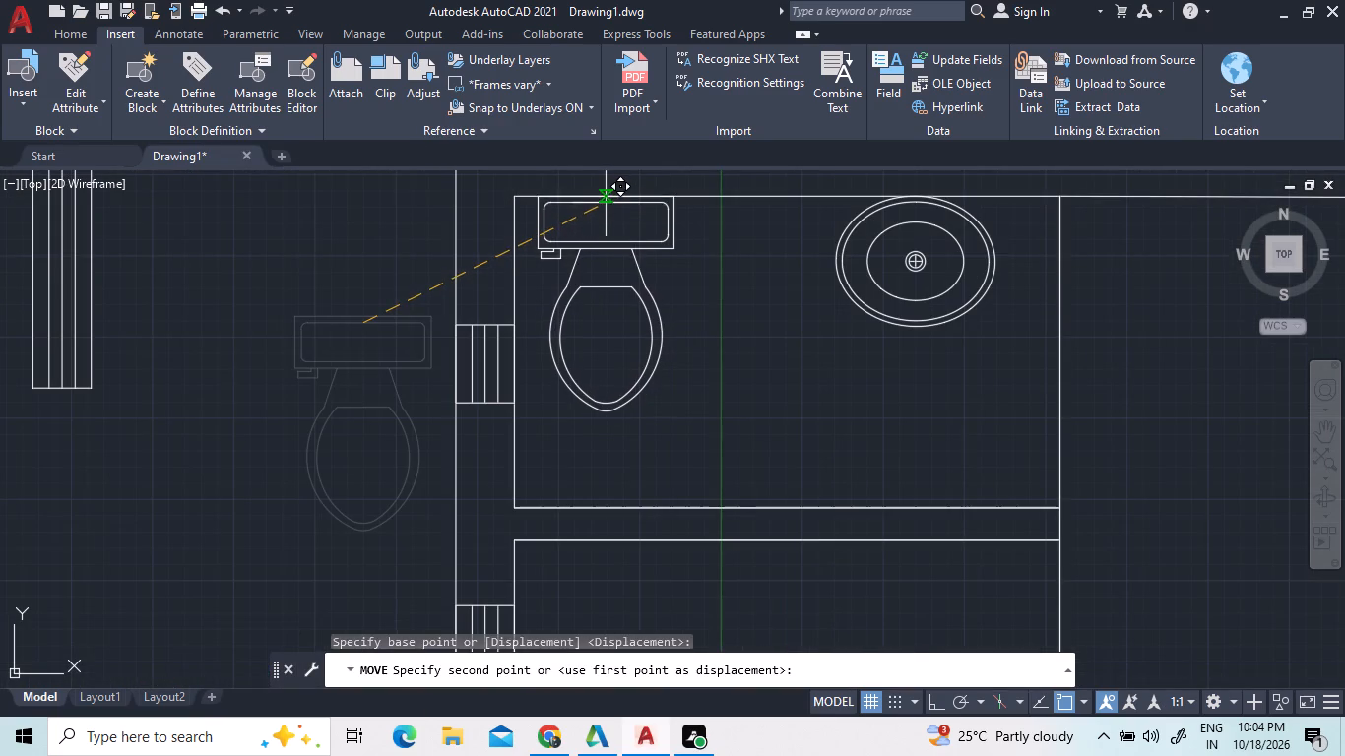
pyautogui.click(604, 204)
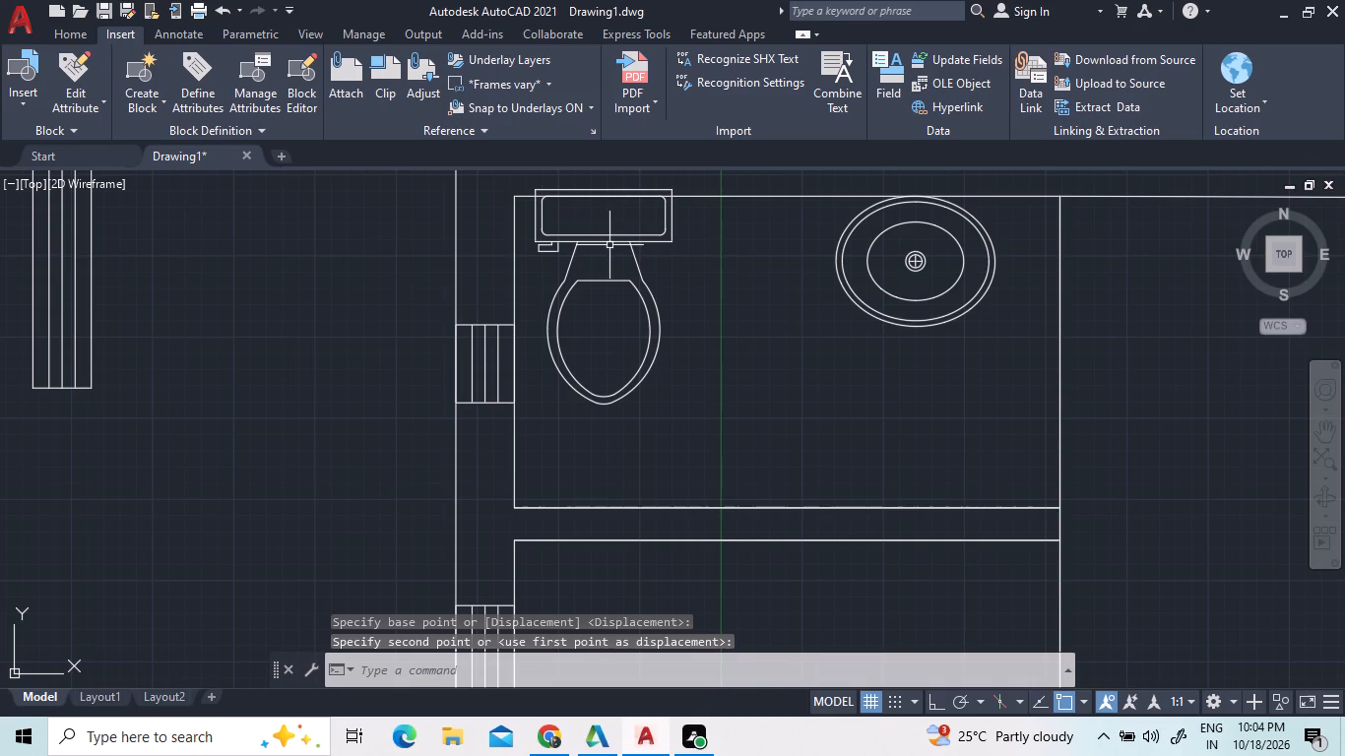
# Move the toilet down by the midpoint of its tank's top edge so that edge meets the inner face of the upper wall.
pyautogui.scroll(-2, 609, 249)
pyautogui.scroll(4, 608, 205)
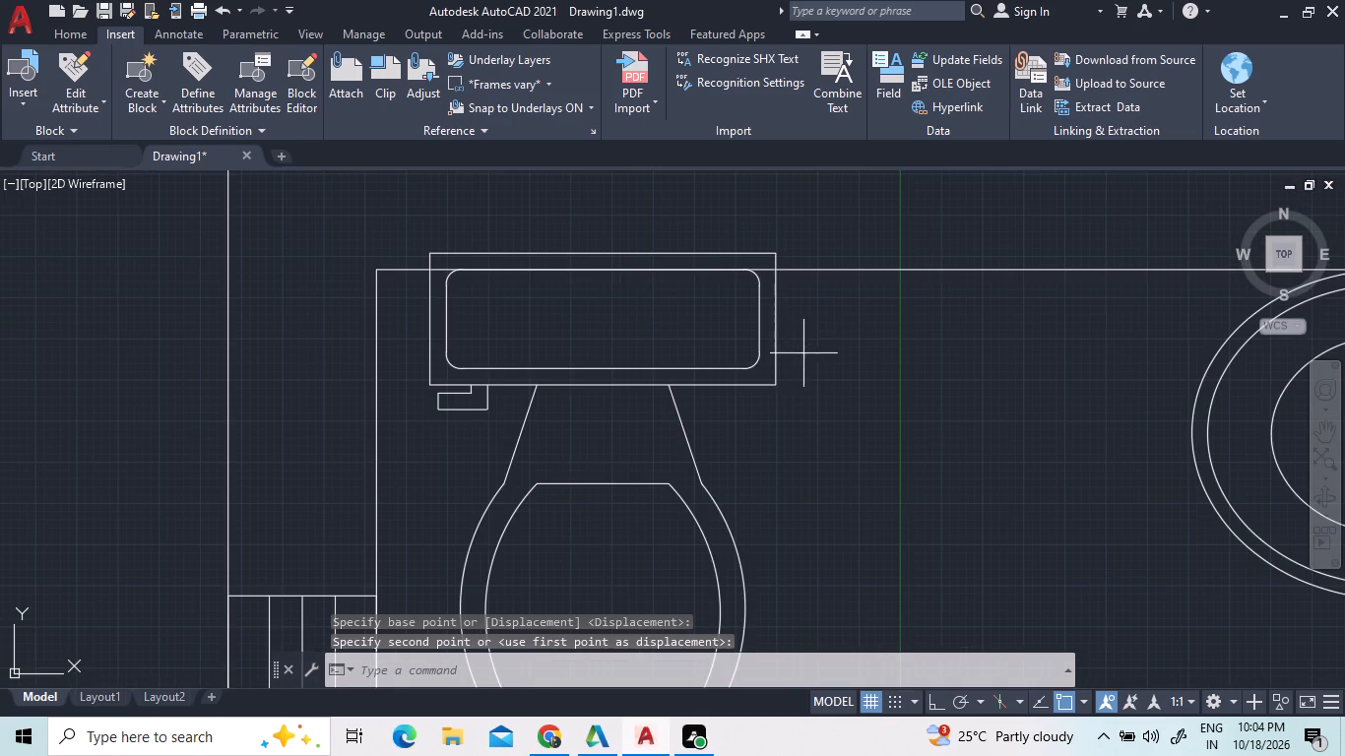
pyautogui.click(803, 353)
pyautogui.click(773, 346)
pyautogui.rightClick(747, 345)
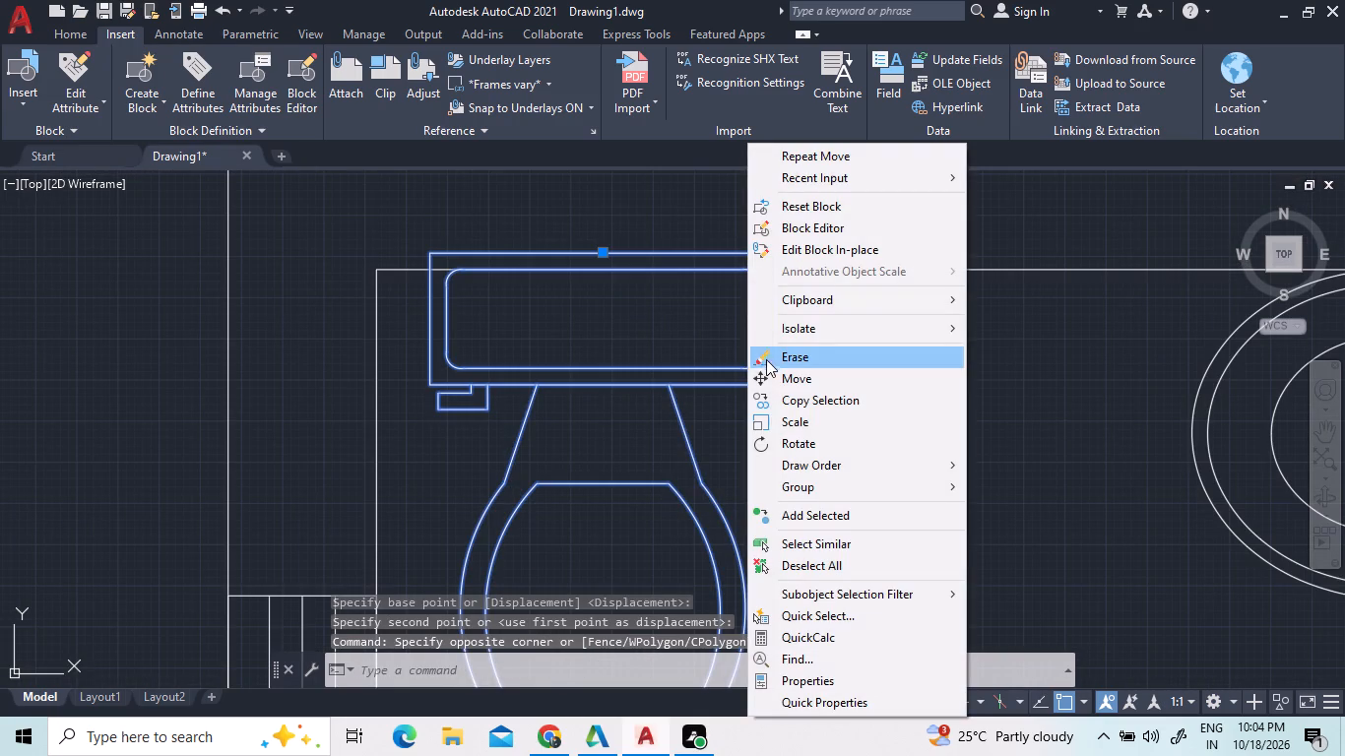
pyautogui.click(769, 370)
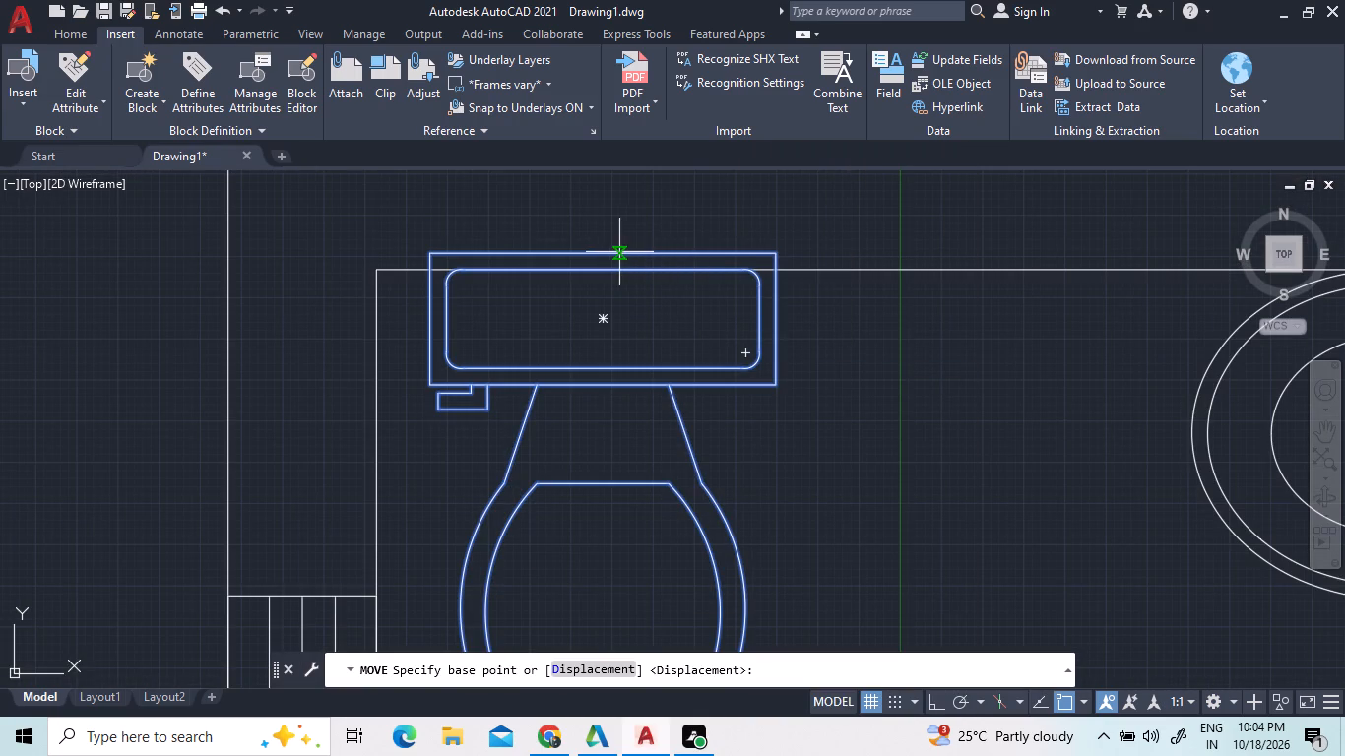
pyautogui.click(601, 252)
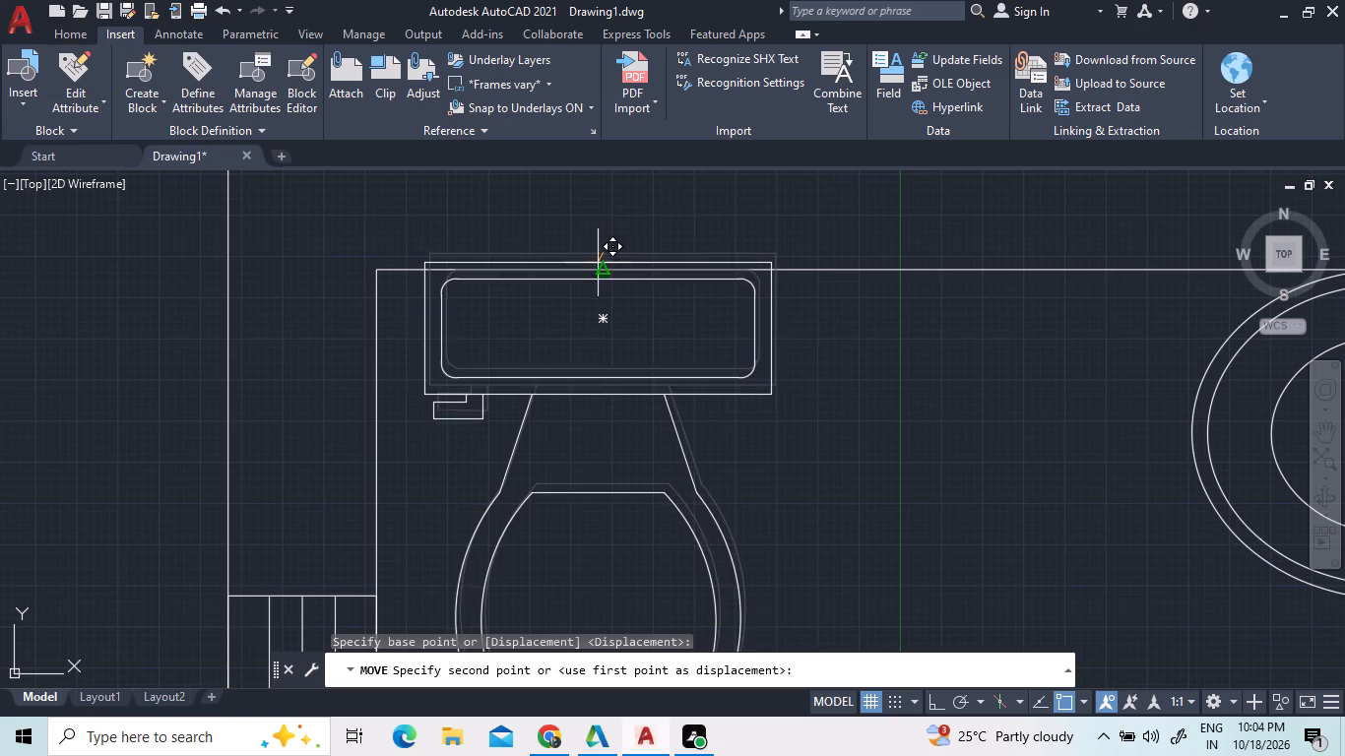
pyautogui.click(598, 265)
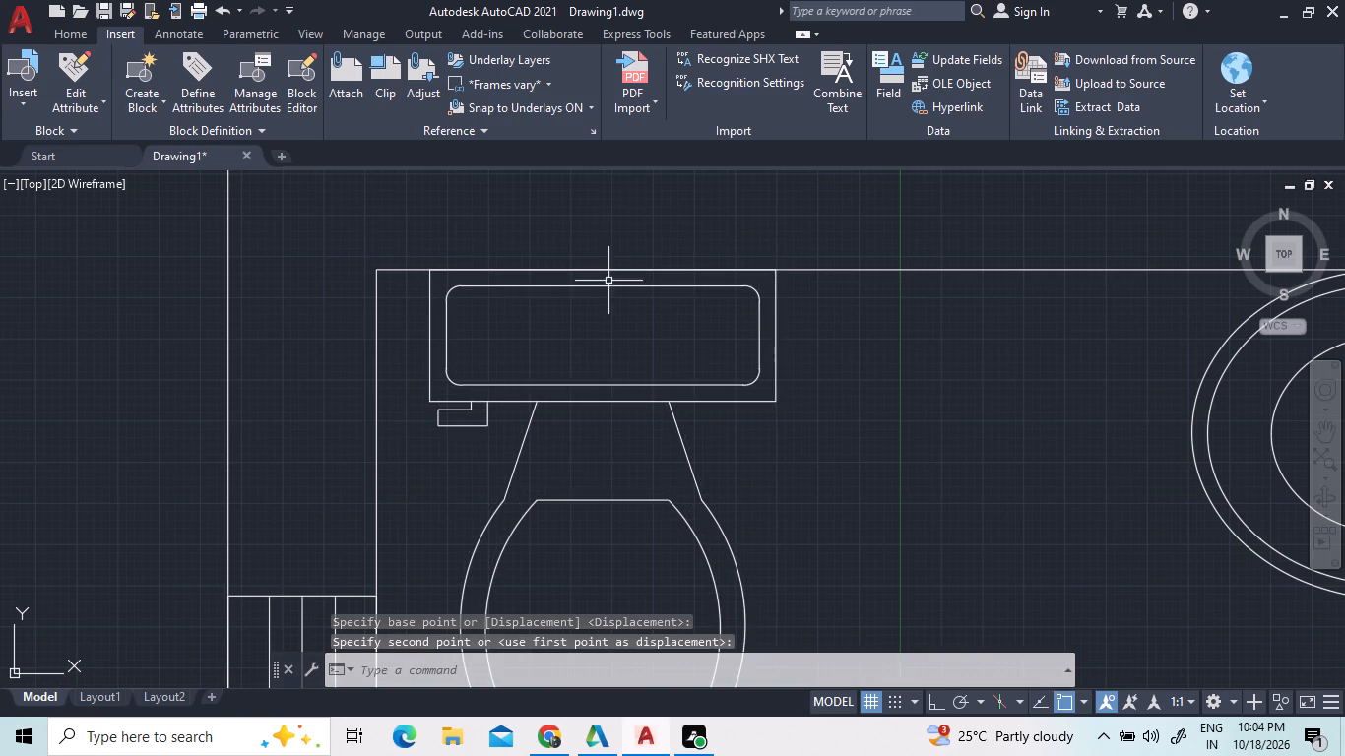
# Offset the vertical partition line between the left rooms and the large room by 5" toward the left rooms.
pyautogui.scroll(-2, 608, 283)
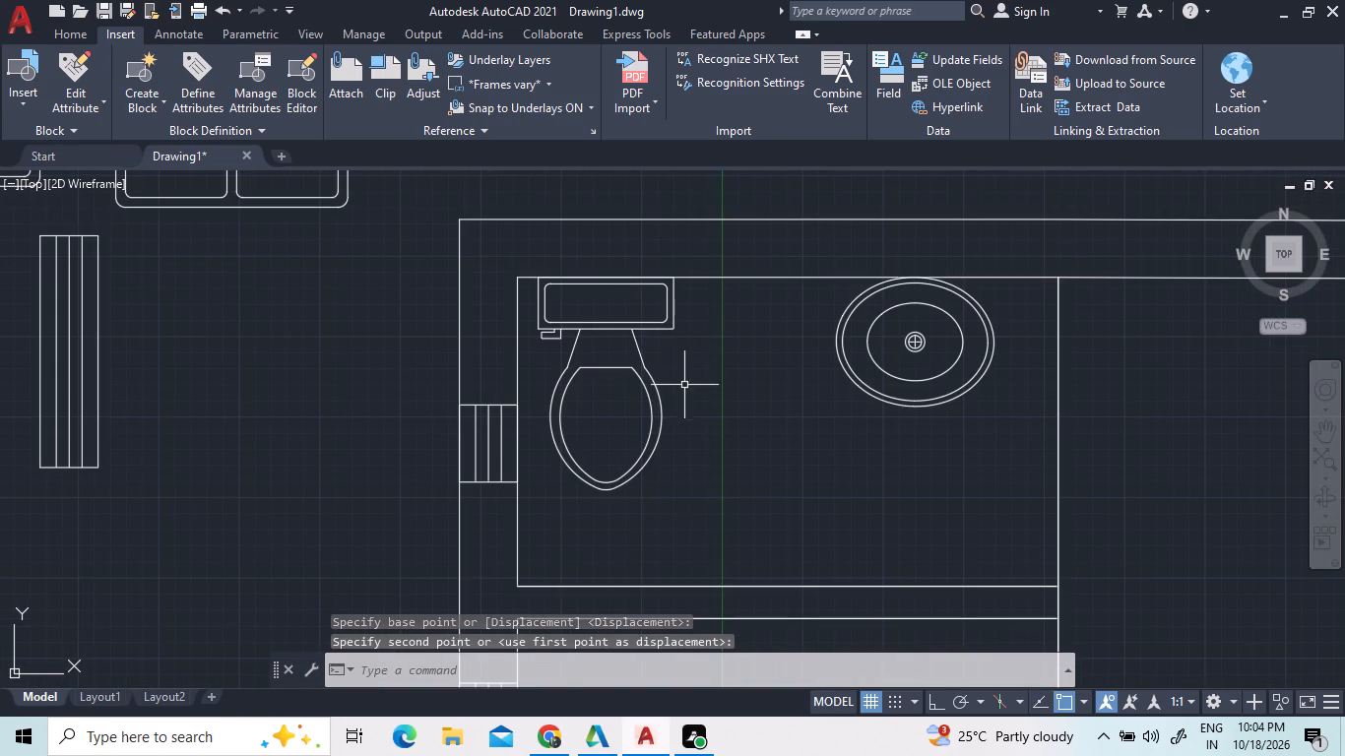
pyautogui.scroll(-1, 693, 403)
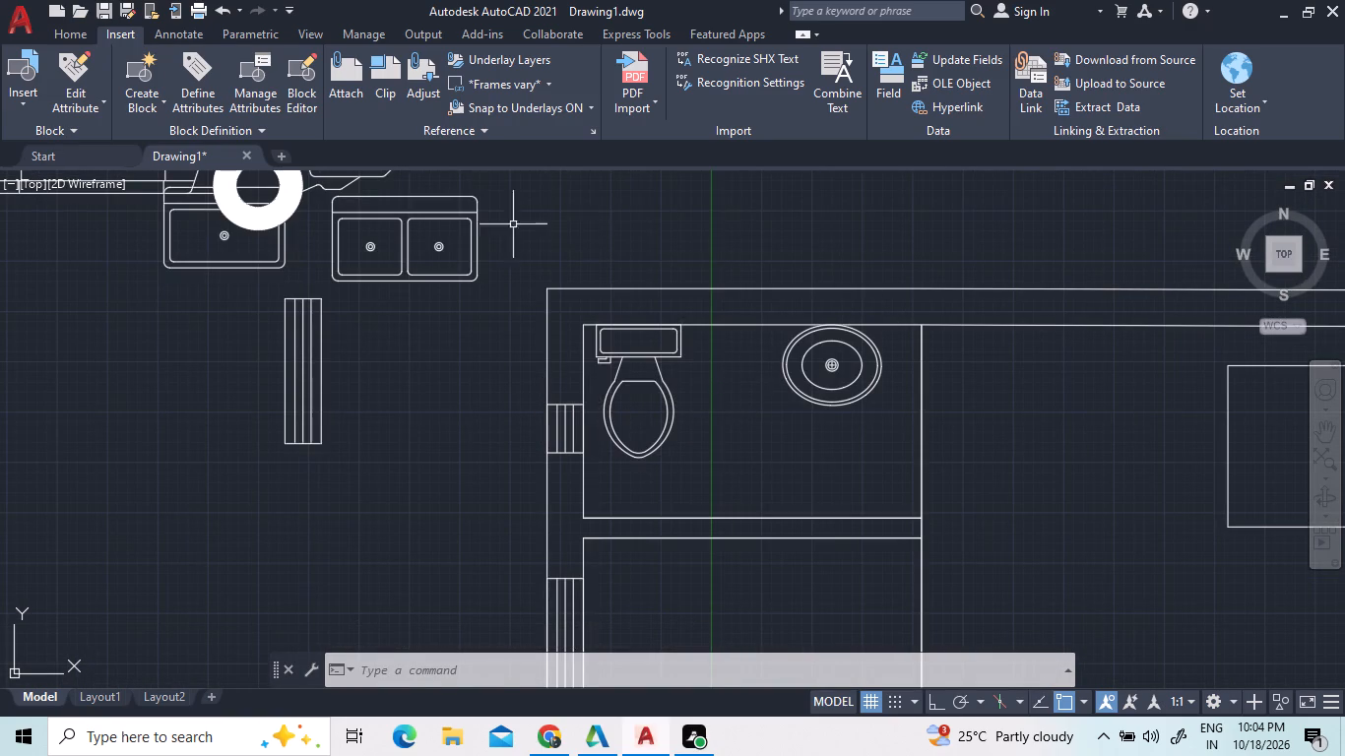
pyautogui.click(88, 35)
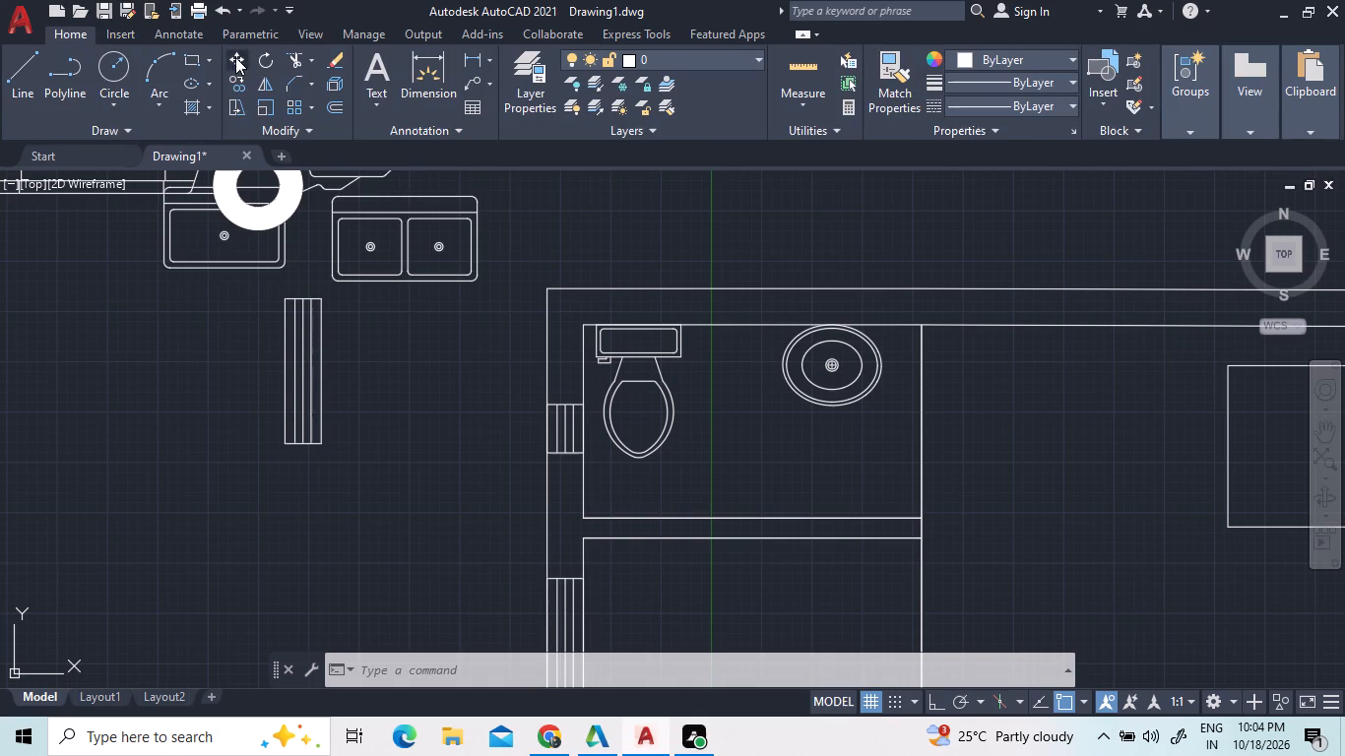
pyautogui.doubleClick(328, 106)
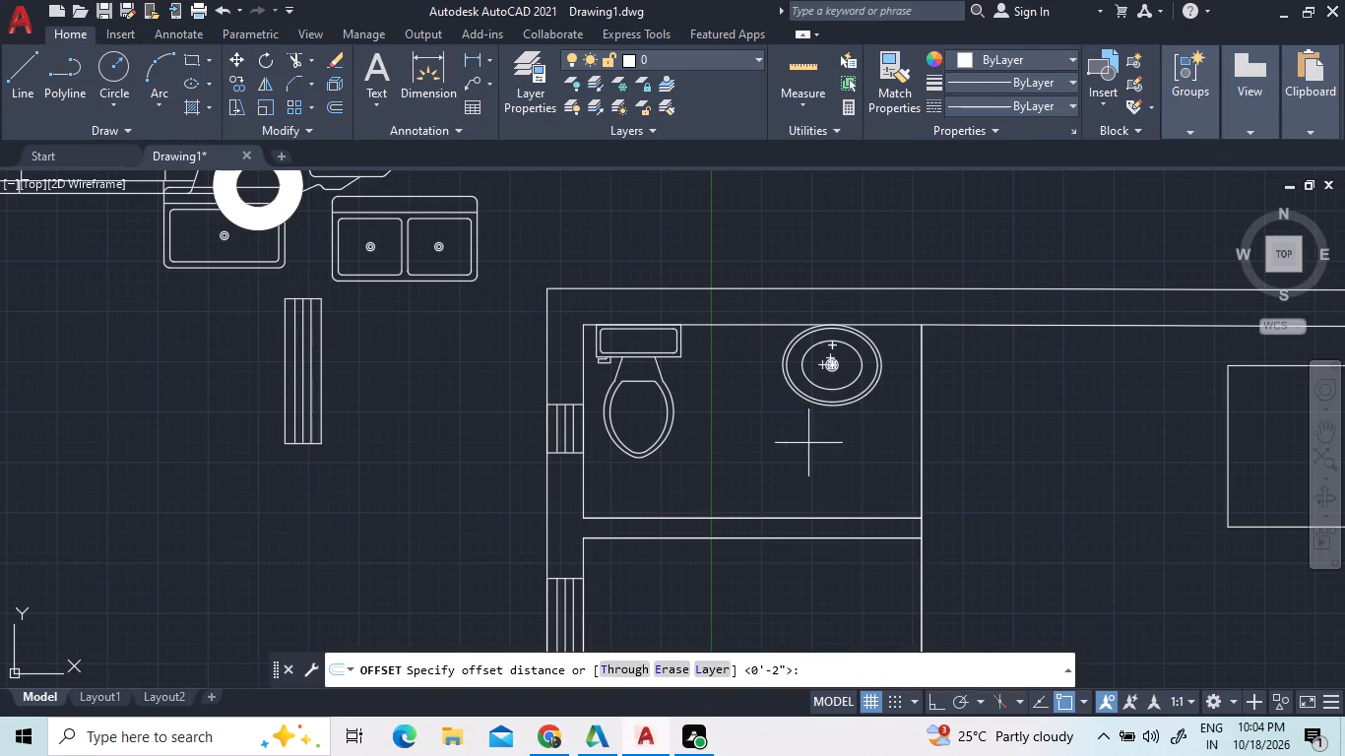
pyautogui.press('5')
pyautogui.hotkey('shift', '"')
pyautogui.press('Return')
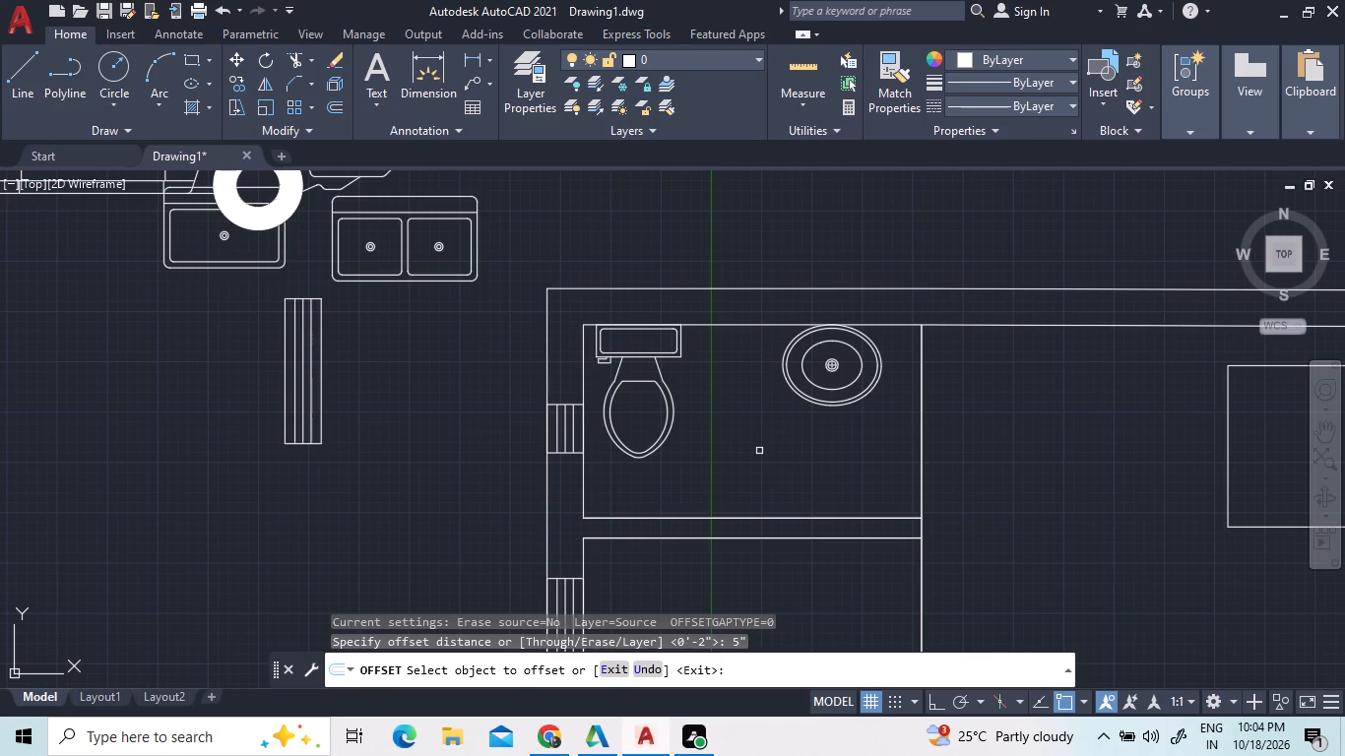
pyautogui.click(921, 374)
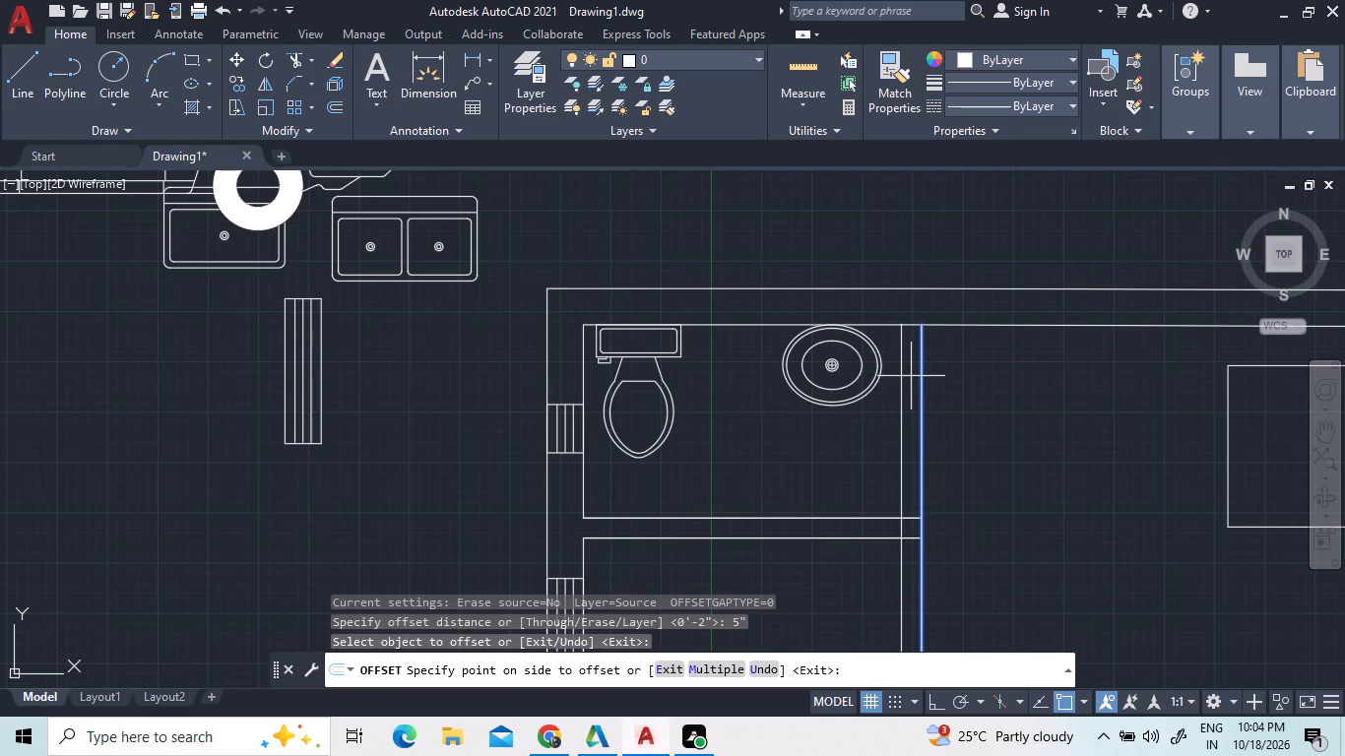
pyautogui.click(910, 376)
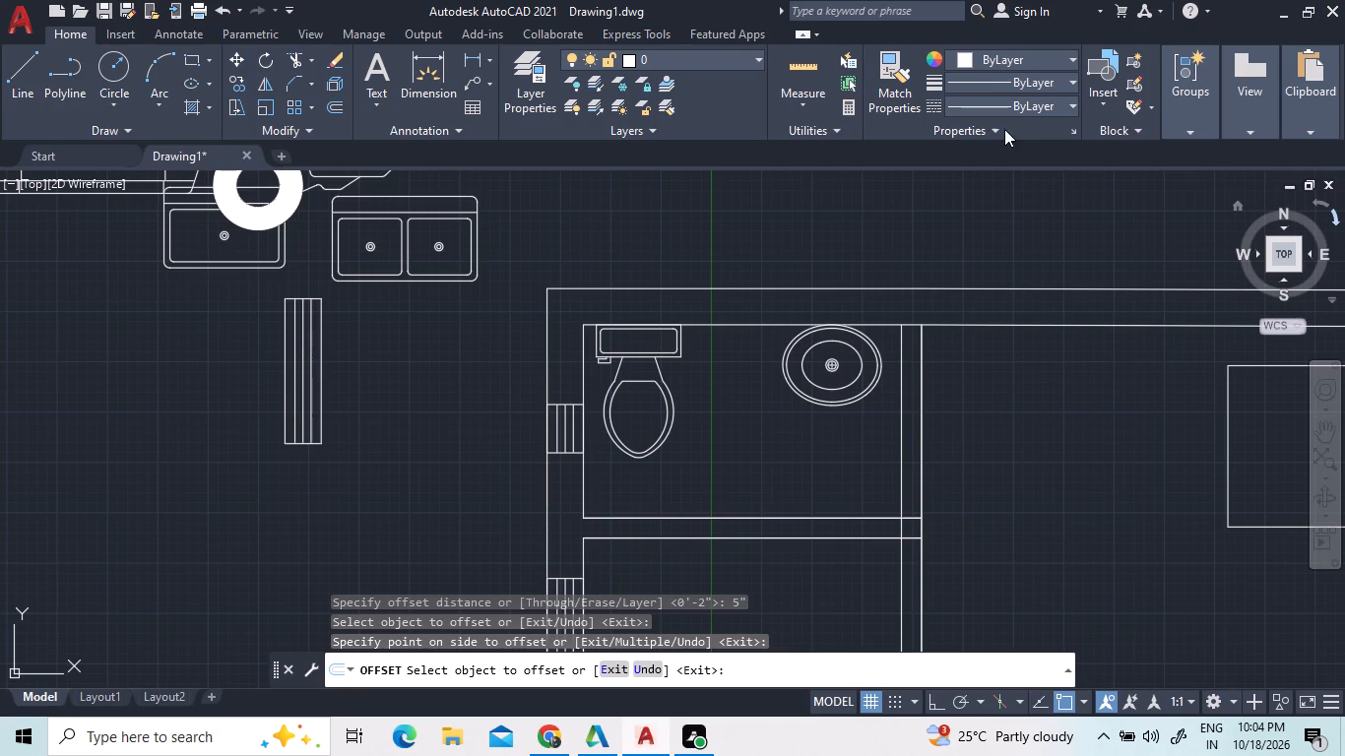
pyautogui.scroll(-2, 895, 216)
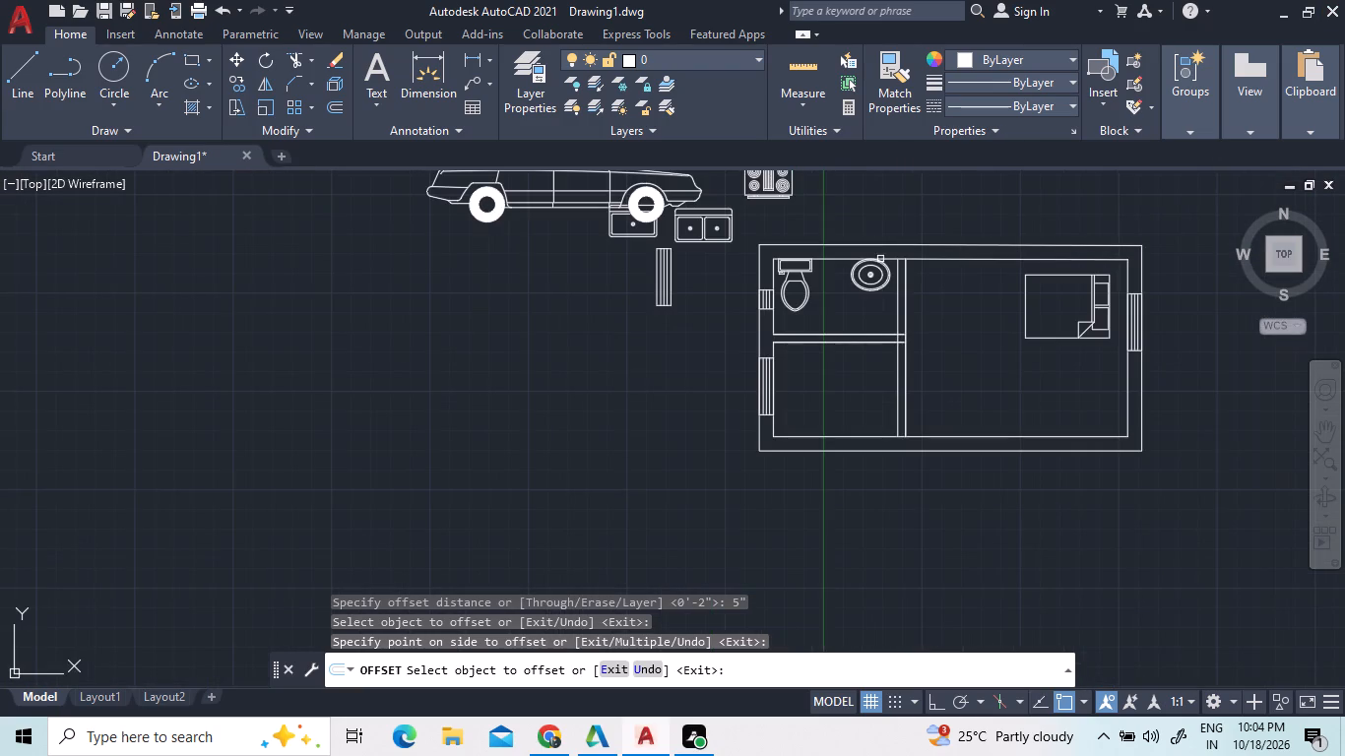
pyautogui.scroll(2, 898, 386)
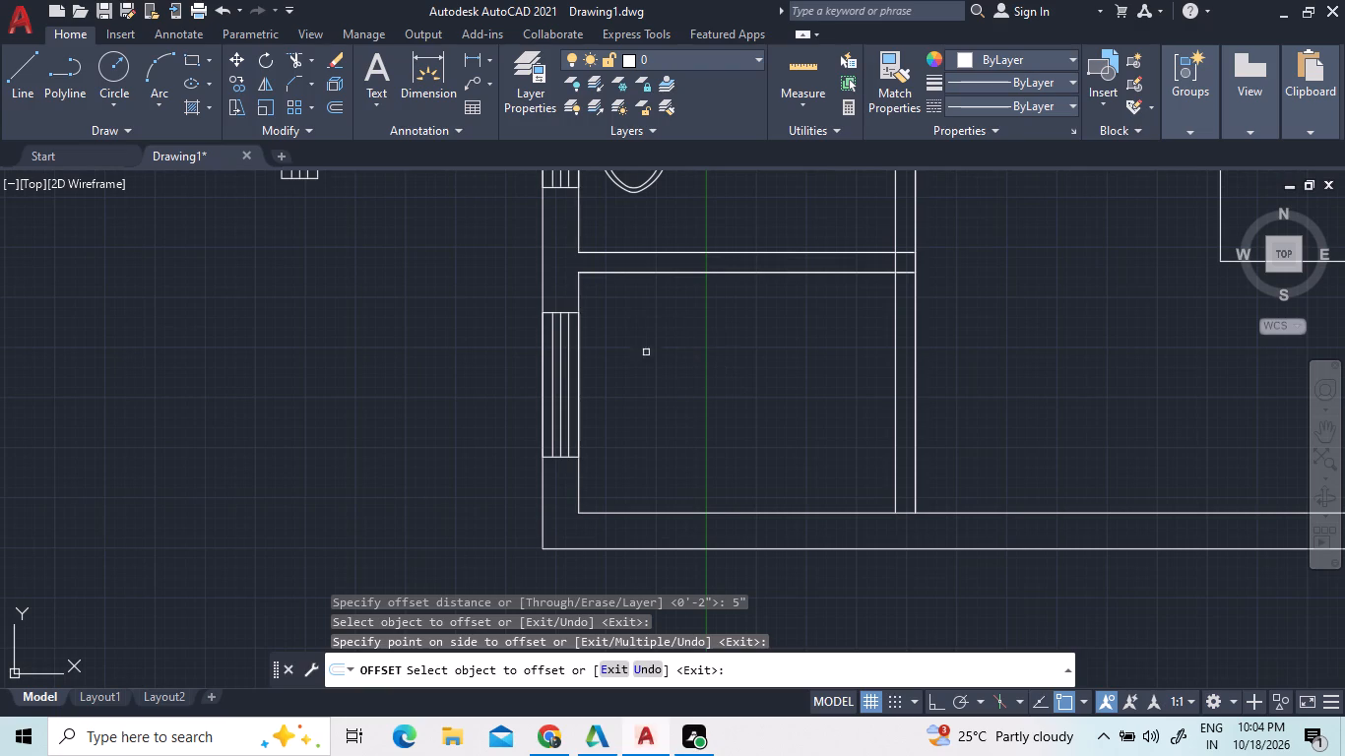
pyautogui.scroll(-2, 682, 423)
pyautogui.scroll(1, 524, 242)
pyautogui.rightClick(471, 293)
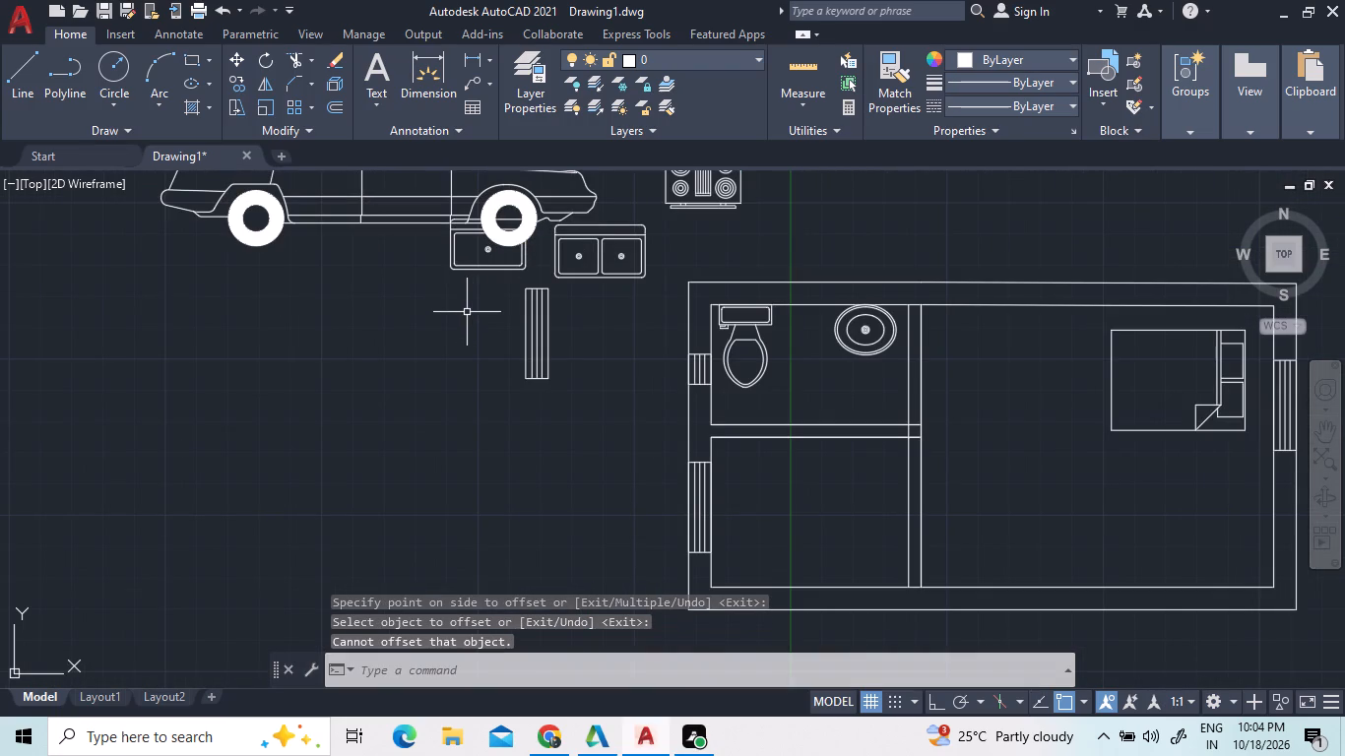
# Move the stove block from above the floor plan into the lower-left room, near its lower wall.
pyautogui.scroll(-2, 575, 330)
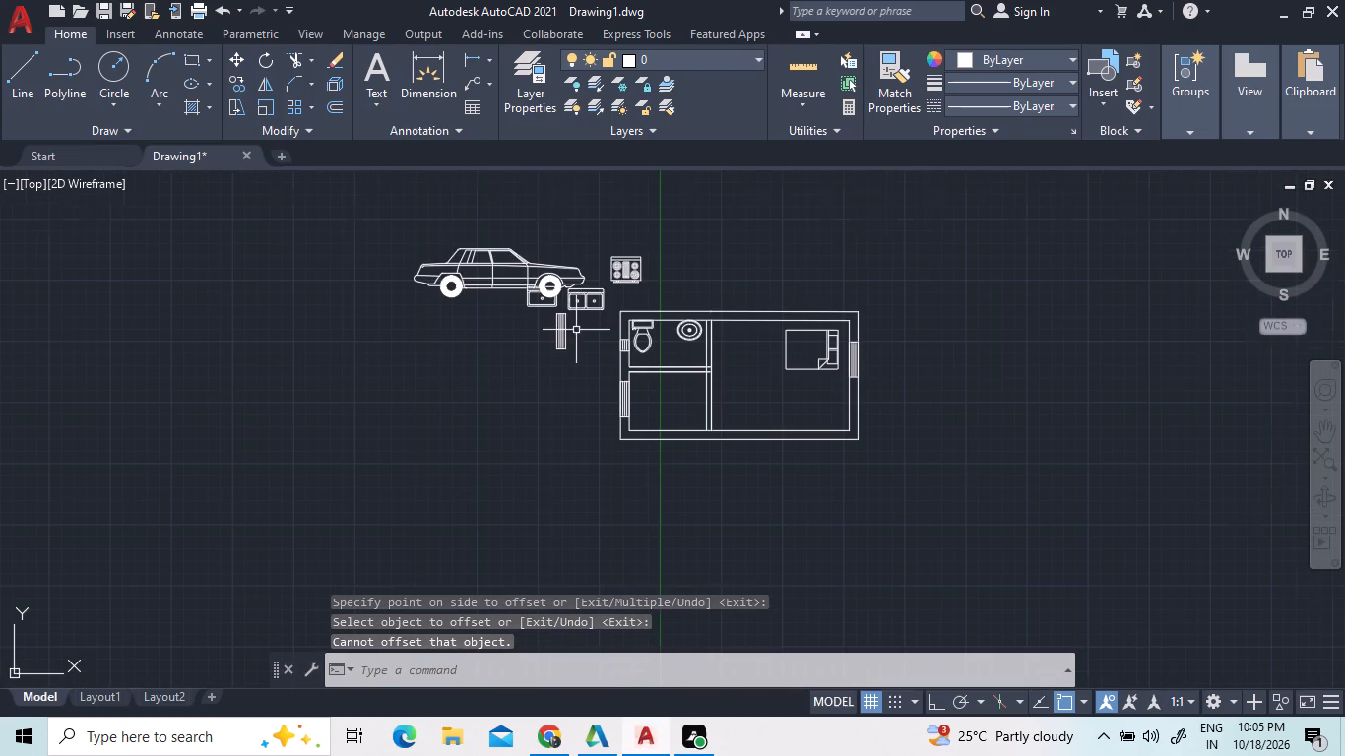
pyautogui.click(626, 278)
pyautogui.rightClick(640, 252)
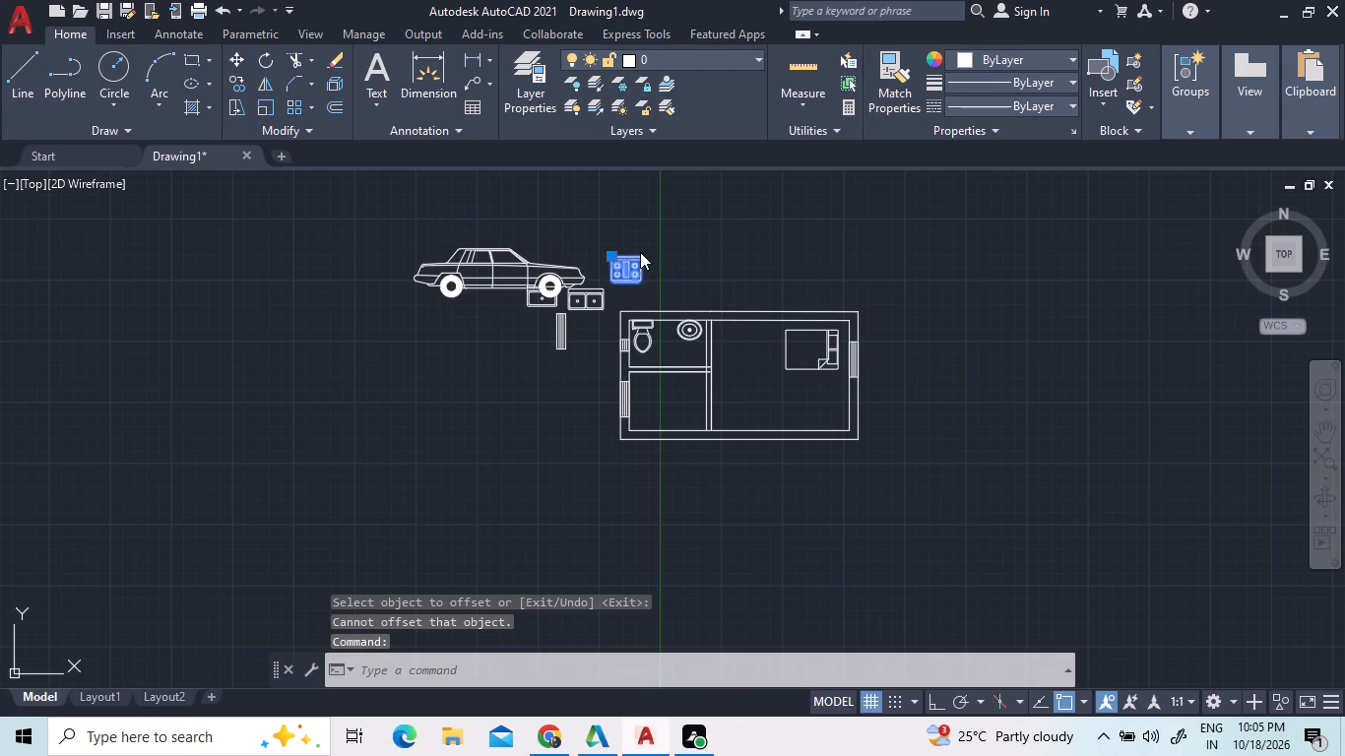
pyautogui.click(708, 371)
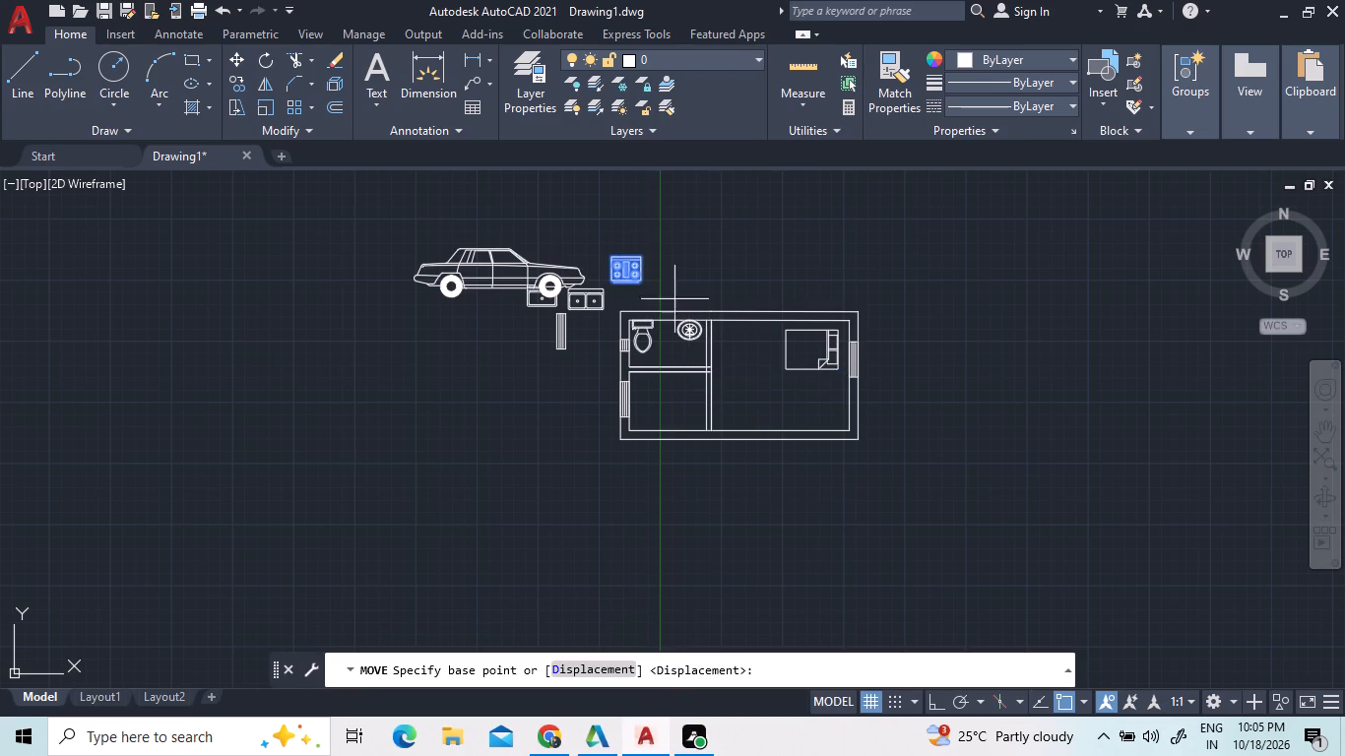
pyautogui.click(637, 278)
pyautogui.scroll(2, 684, 416)
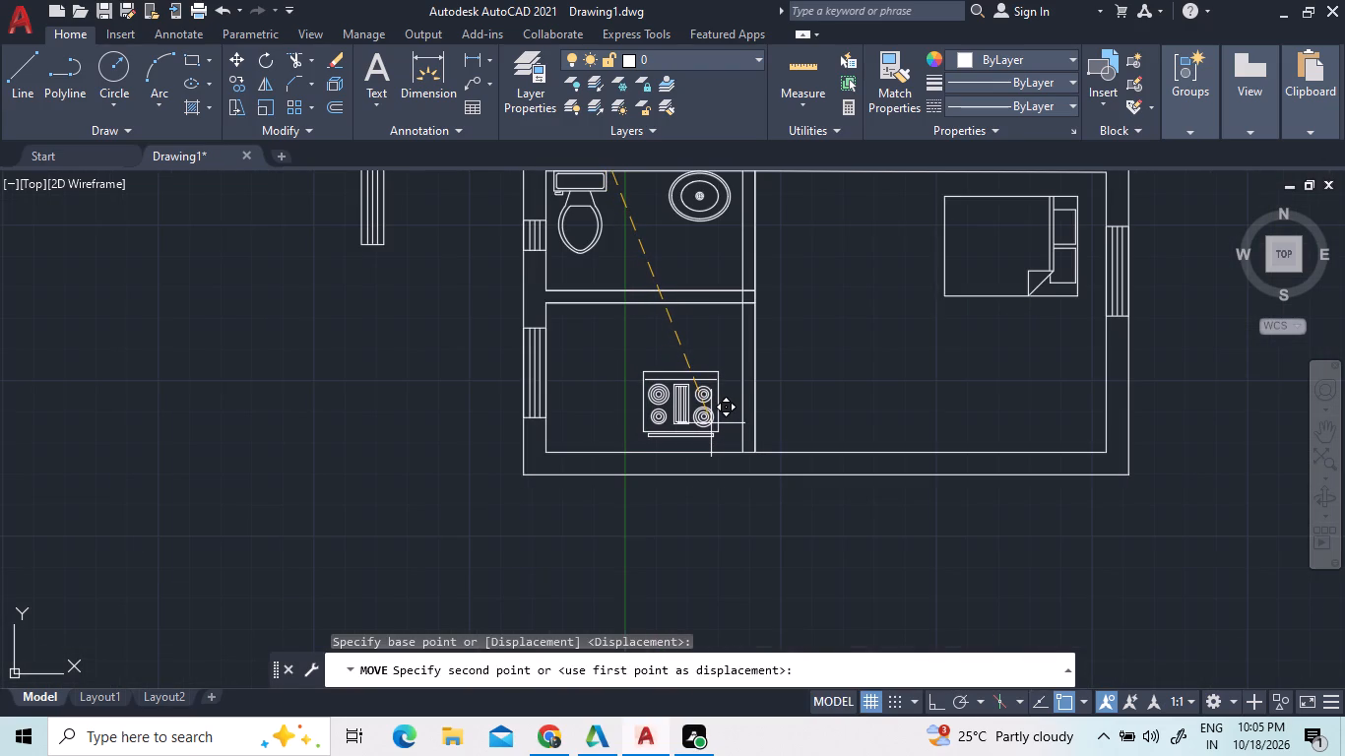
pyautogui.click(711, 423)
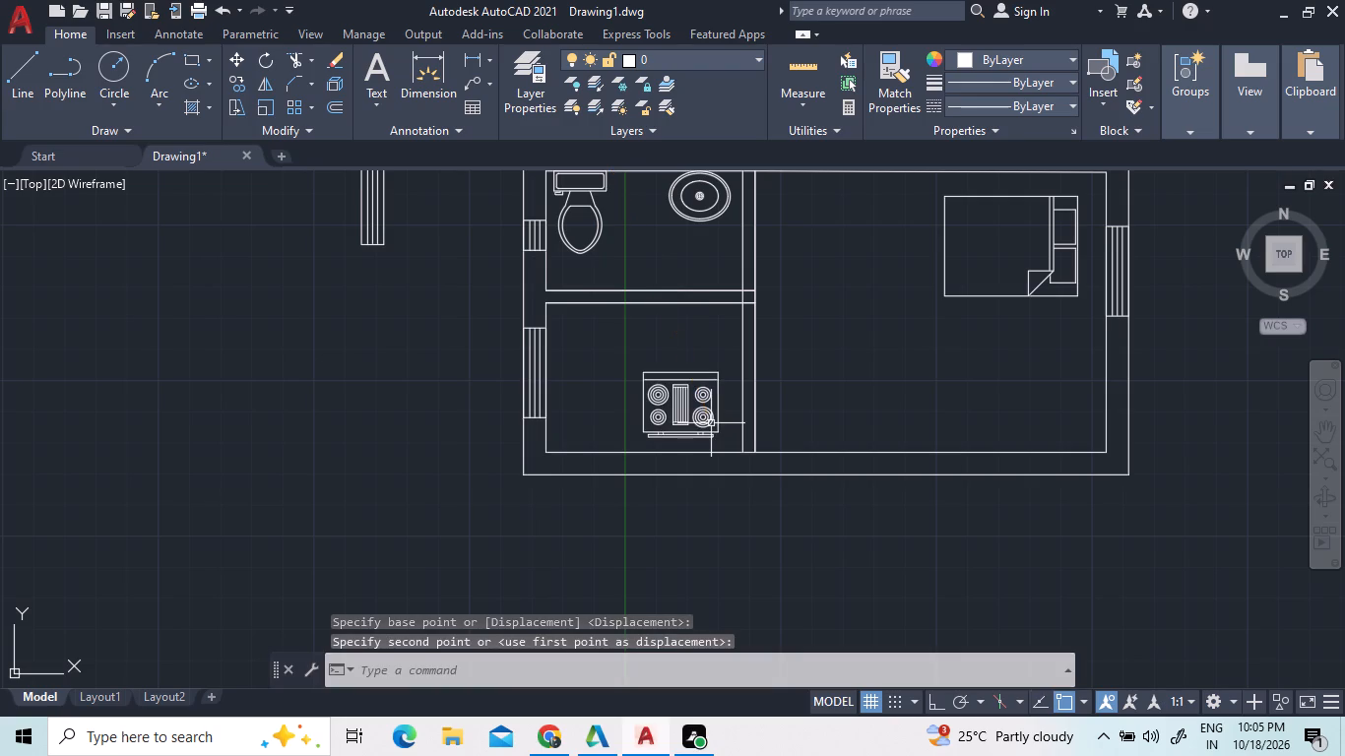
# Scale the stove down freehand about the lower-left corner of its body, making it much smaller within the lower-left room.
pyautogui.click(658, 423)
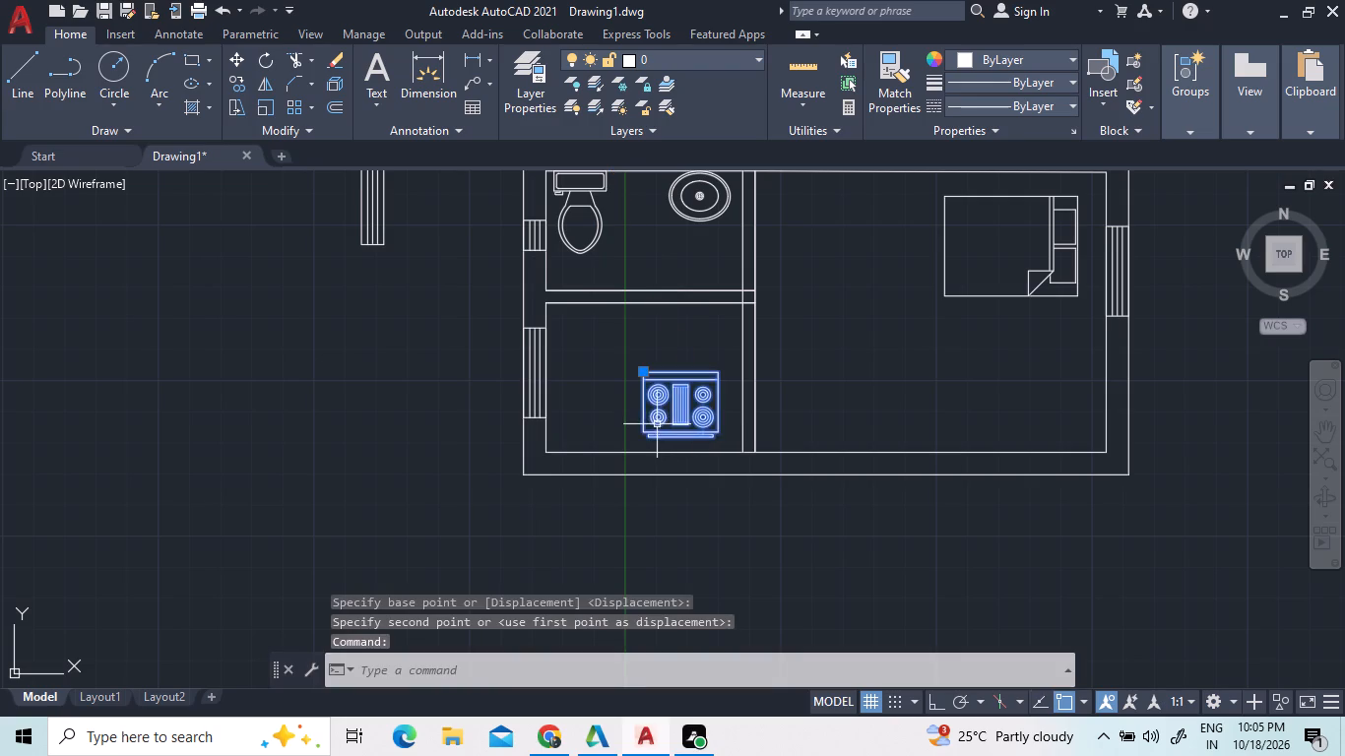
pyautogui.scroll(3, 651, 432)
pyautogui.rightClick(615, 439)
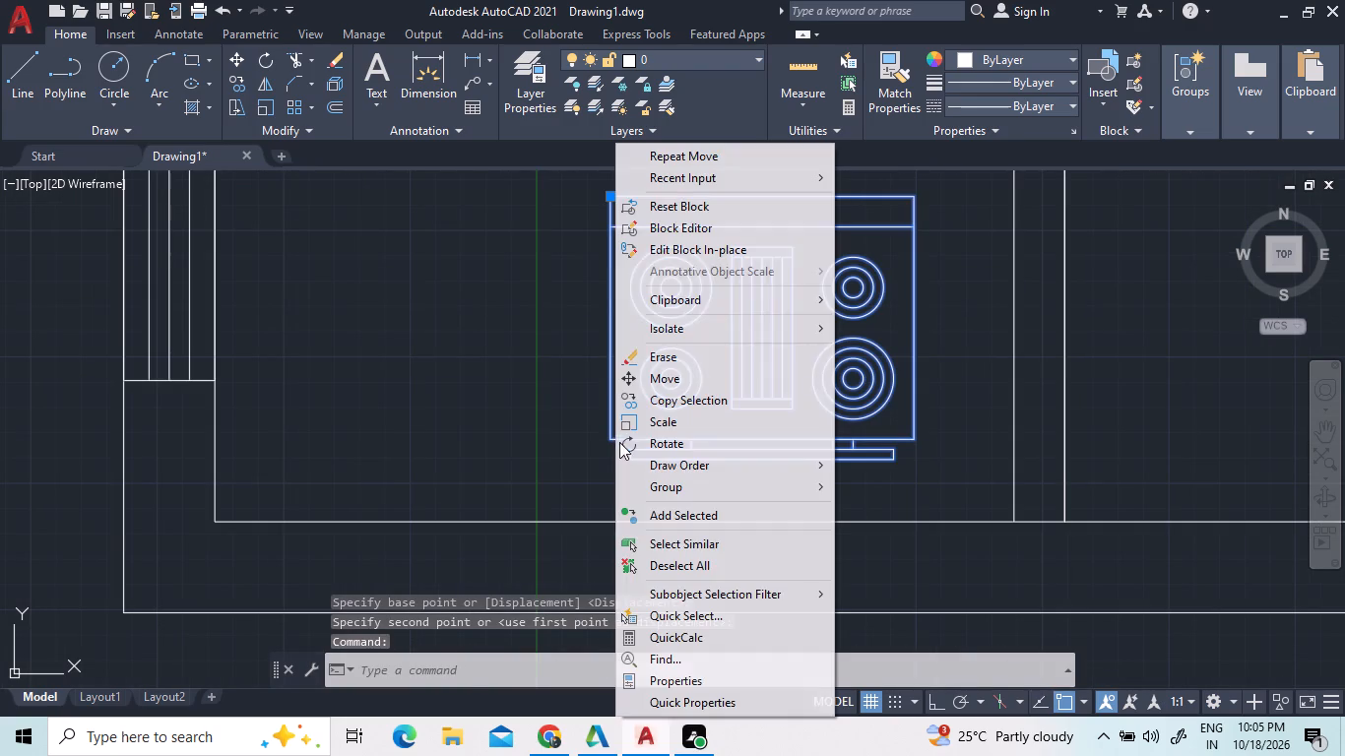
pyautogui.click(634, 431)
pyautogui.doubleClick(612, 438)
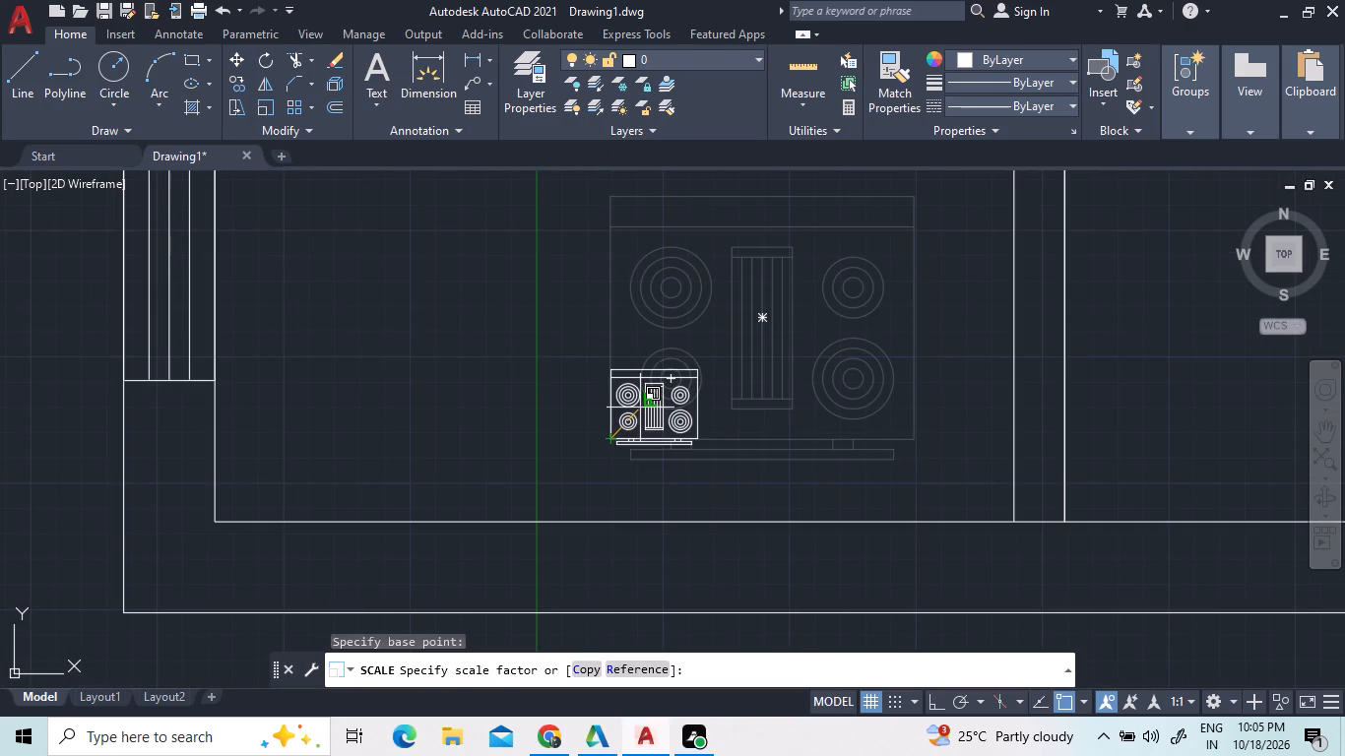
pyautogui.click(643, 405)
pyautogui.scroll(-1, 656, 399)
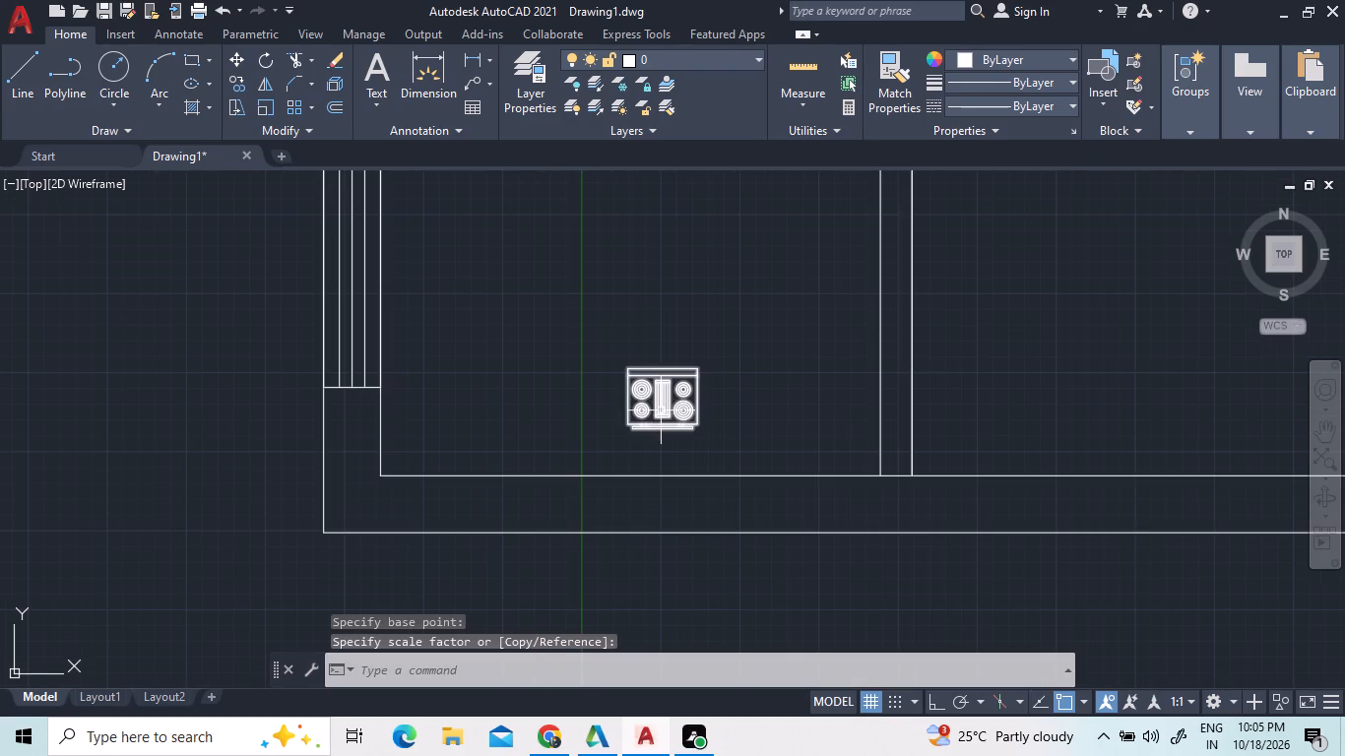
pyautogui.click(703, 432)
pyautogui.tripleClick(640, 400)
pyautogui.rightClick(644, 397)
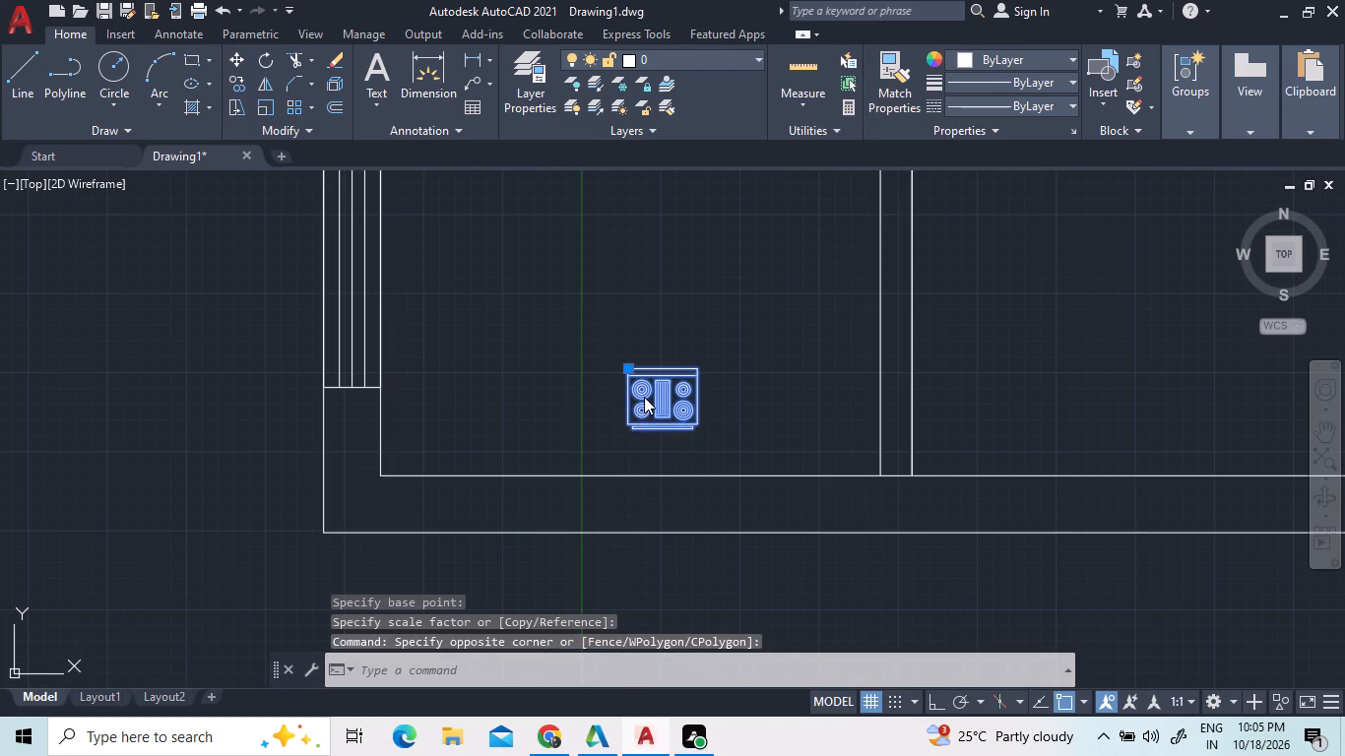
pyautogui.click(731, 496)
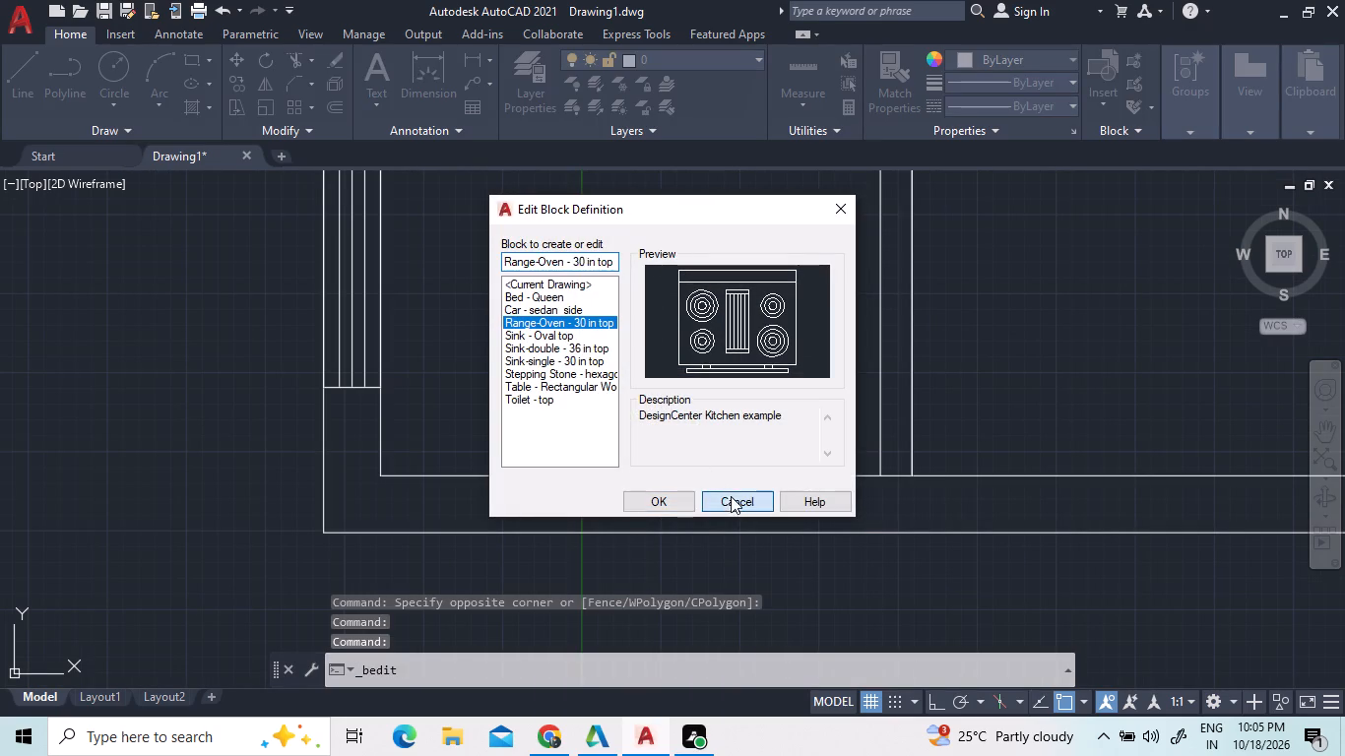
# Move the stove across the lower-left room, closer to the vertical partition and just above the lower wall.
pyautogui.click(696, 425)
pyautogui.rightClick(658, 401)
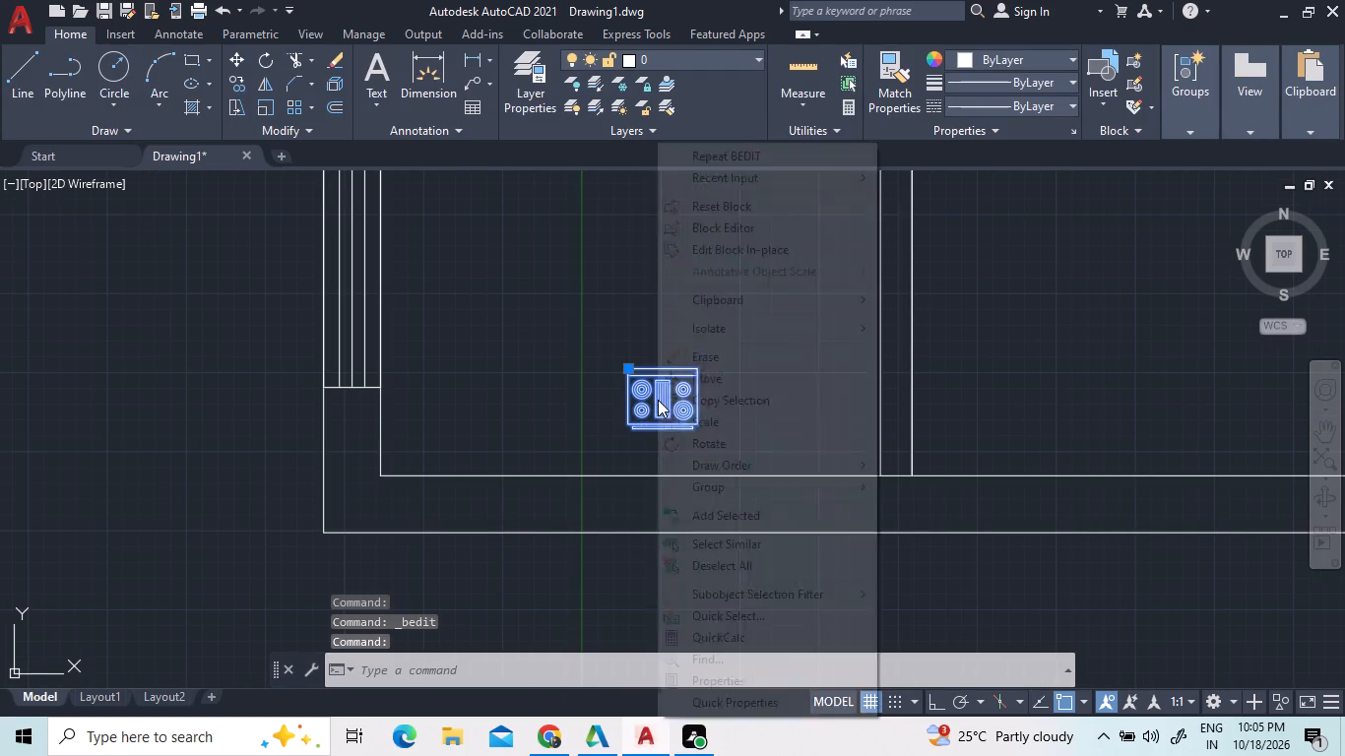
pyautogui.click(696, 388)
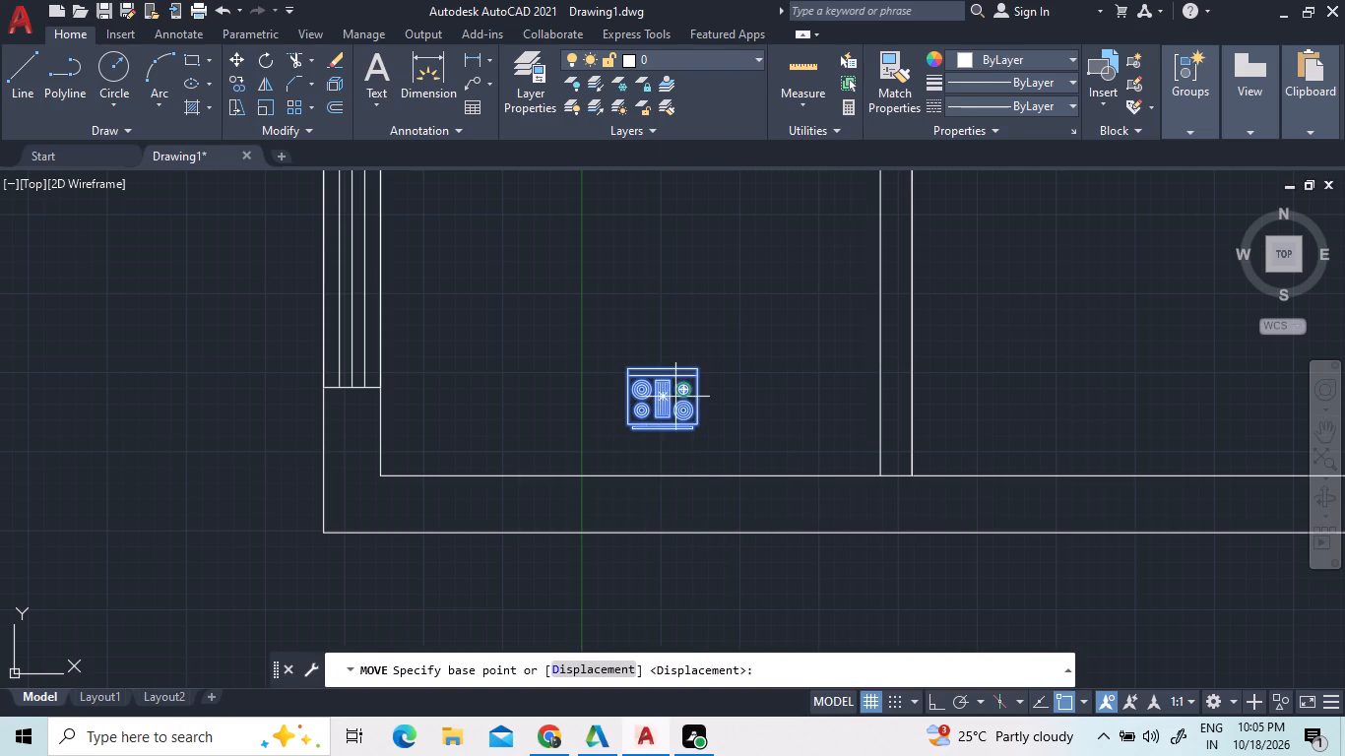
pyautogui.click(657, 395)
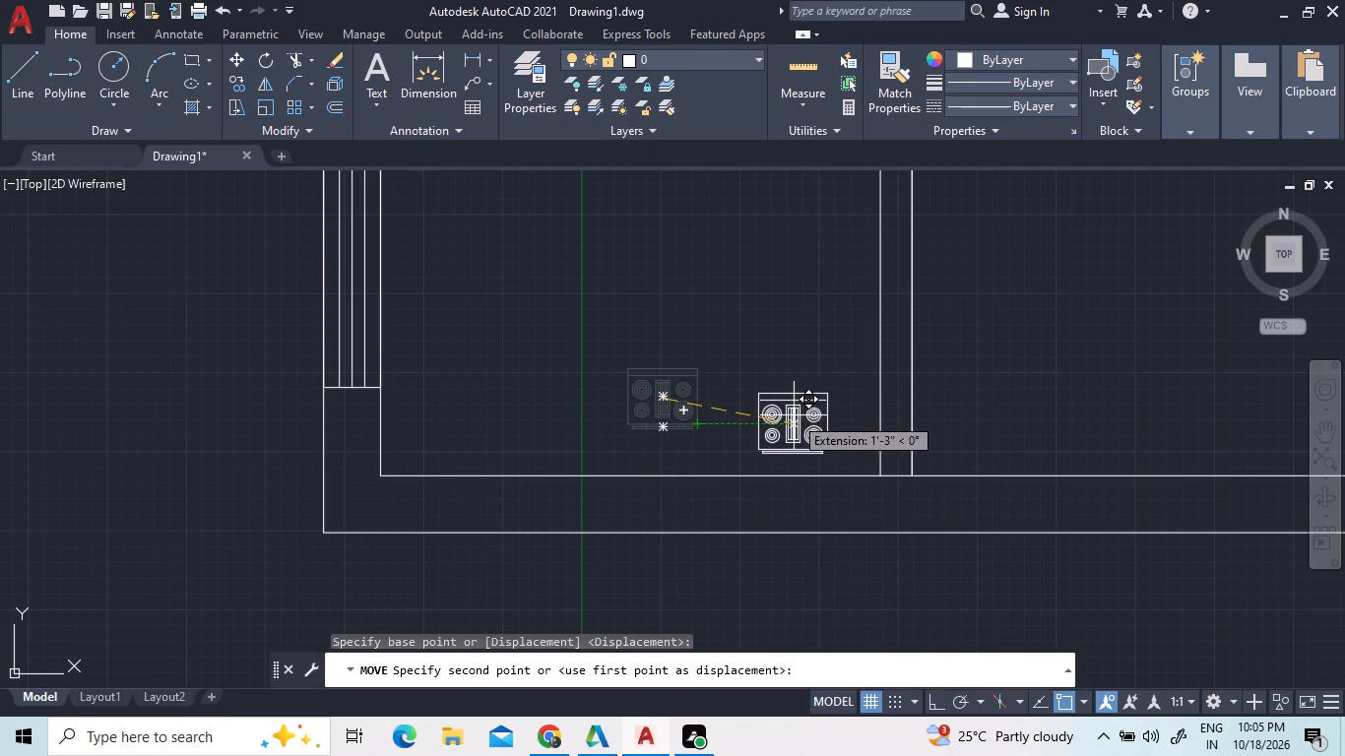
pyautogui.scroll(-3, 805, 415)
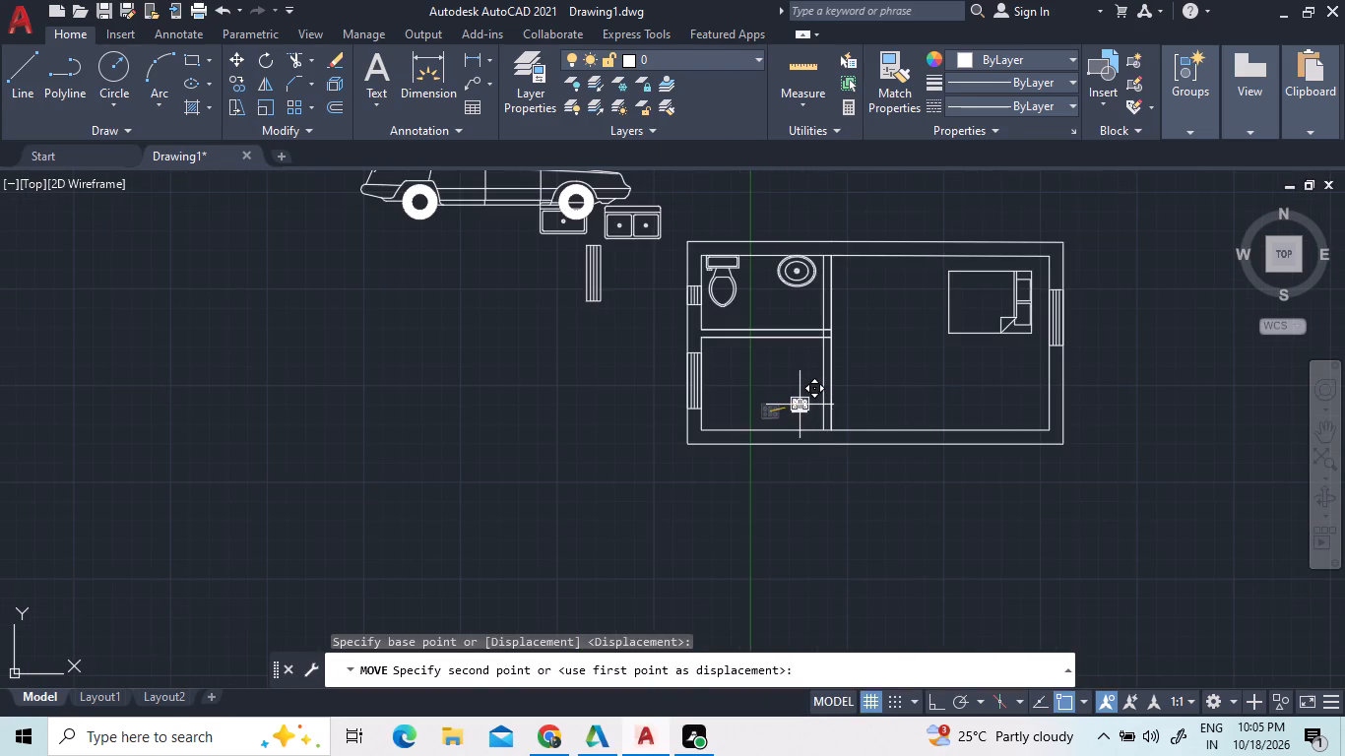
pyautogui.scroll(2, 801, 405)
pyautogui.click(805, 412)
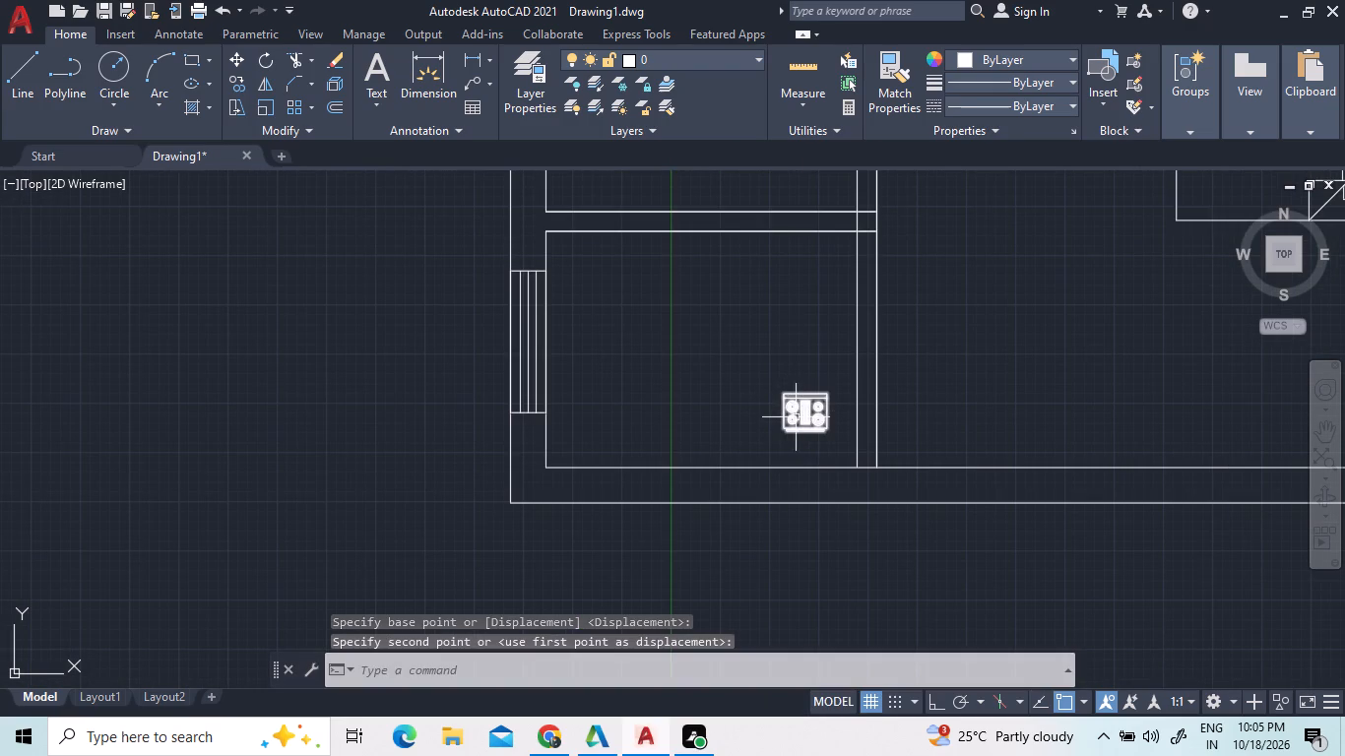
# Scale the stove up freehand about the lower-left corner of its body.
pyautogui.scroll(1, 799, 420)
pyautogui.click(799, 420)
pyautogui.click(778, 410)
pyautogui.rightClick(778, 409)
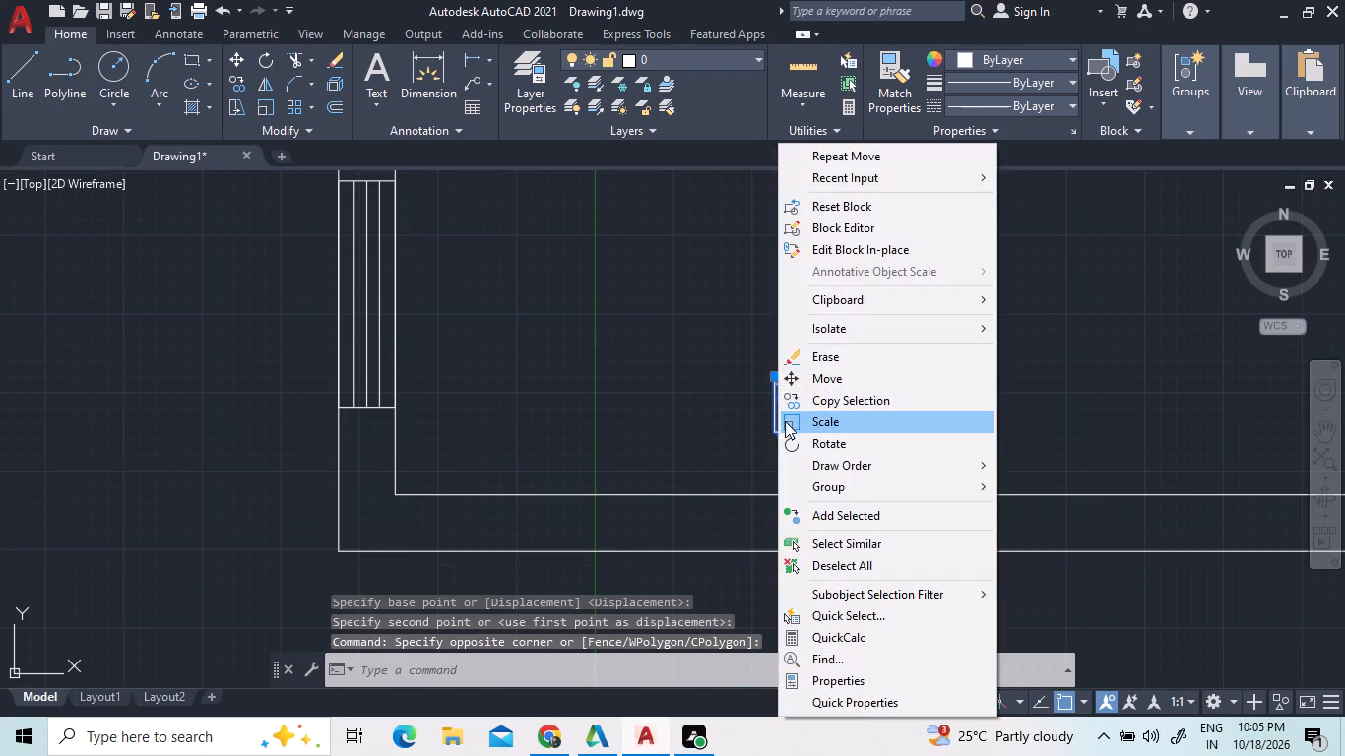
pyautogui.click(790, 425)
pyautogui.scroll(3, 795, 444)
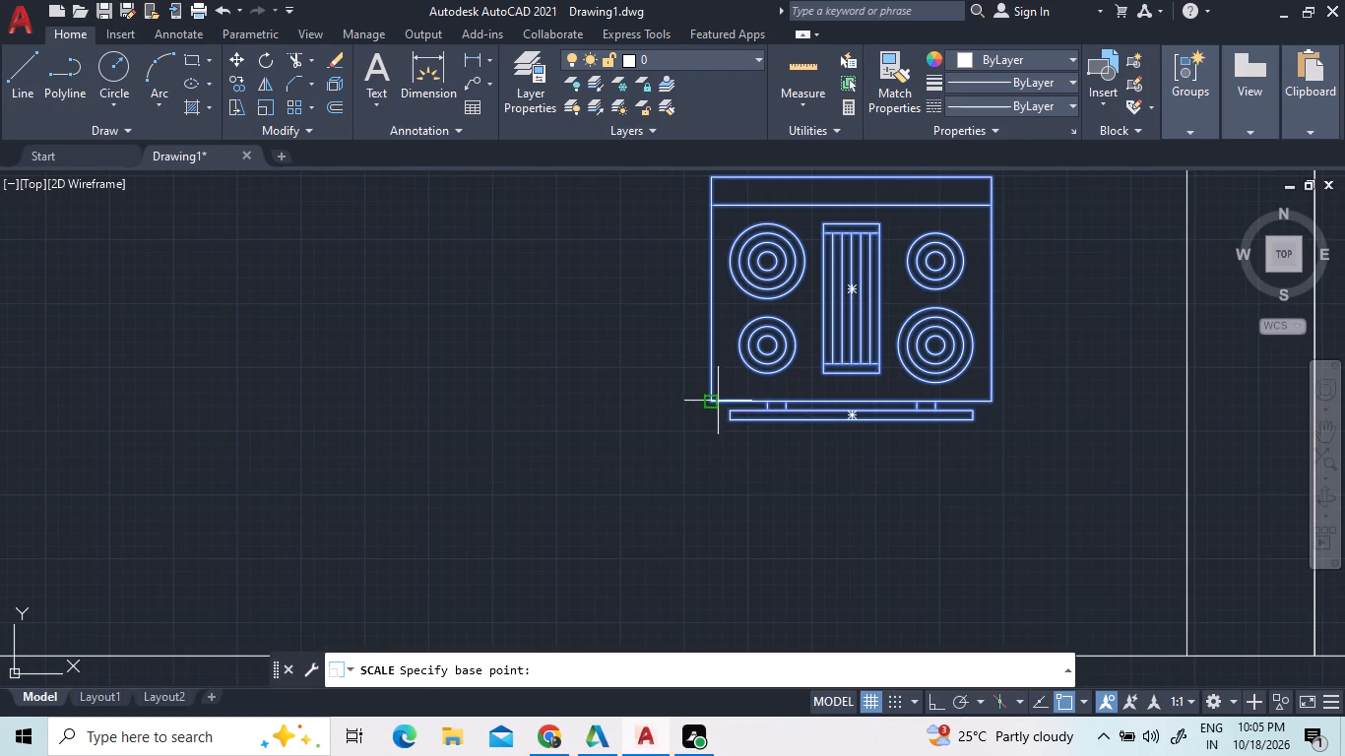
pyautogui.doubleClick(716, 399)
pyautogui.scroll(-1, 767, 406)
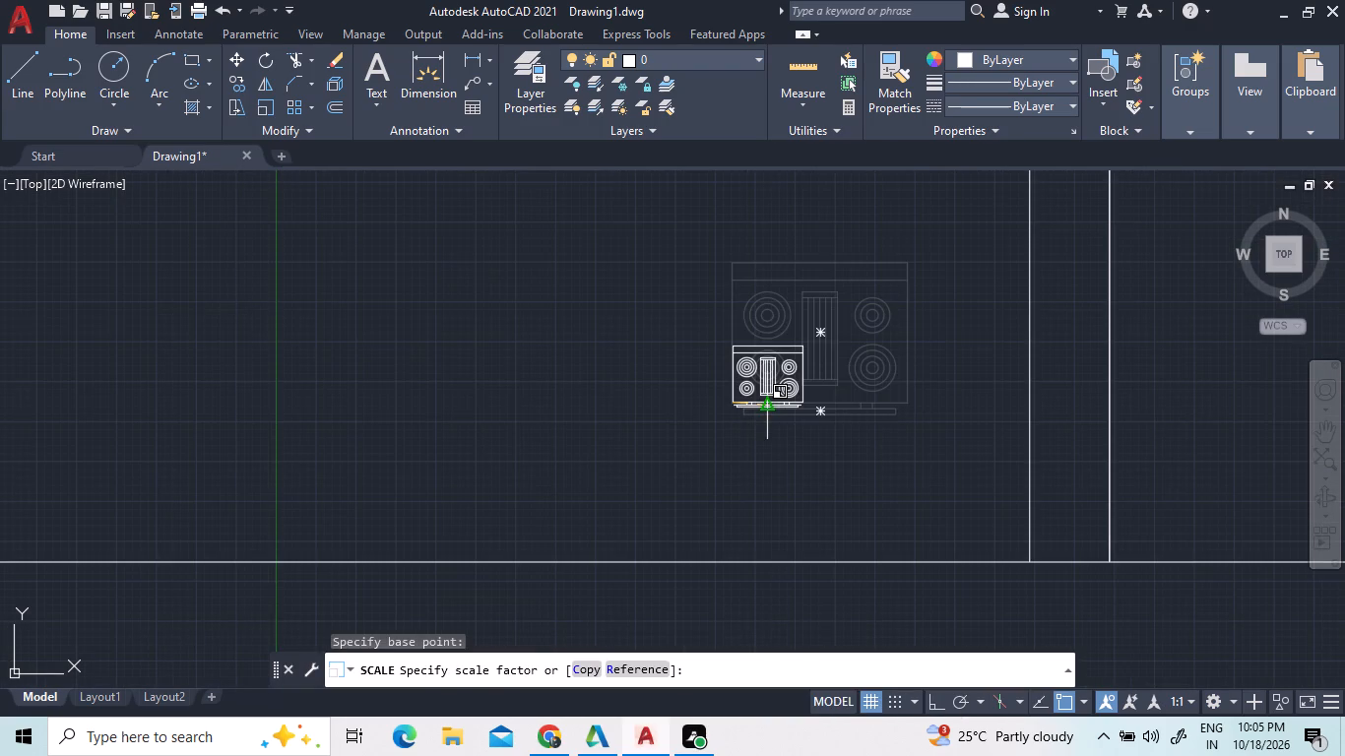
pyautogui.click(830, 480)
# Enlarge the stove further about its body's lower-left corner until its far side reaches the near face of the vertical partition.
pyautogui.scroll(-1, 837, 472)
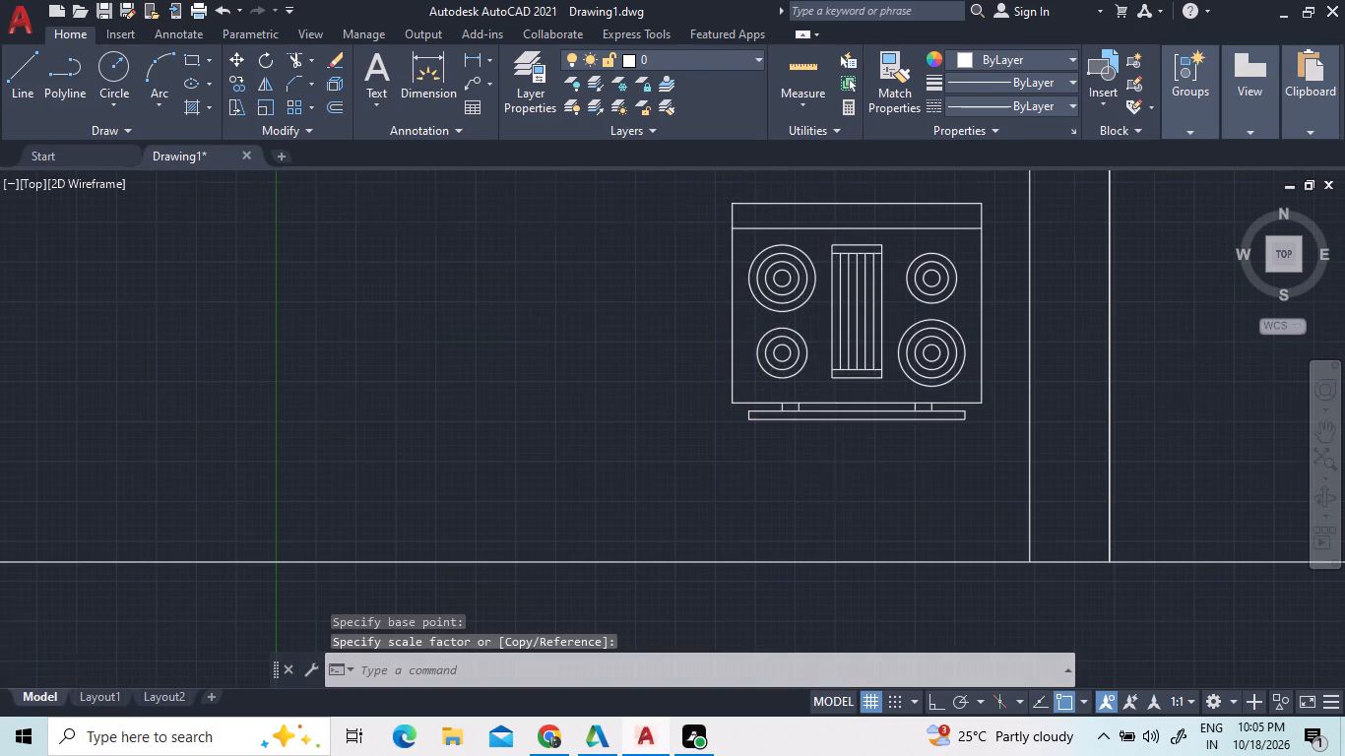
pyautogui.scroll(-2, 837, 472)
pyautogui.scroll(1, 864, 458)
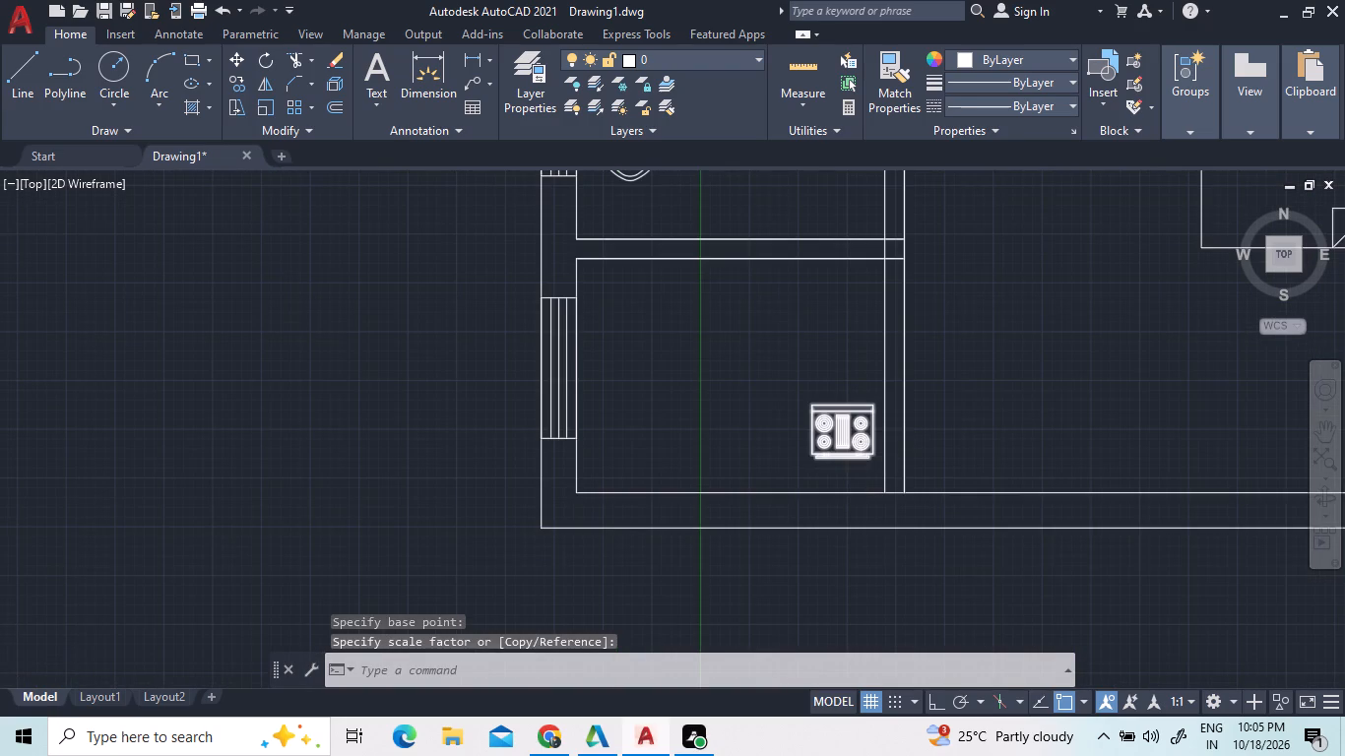
pyautogui.scroll(1, 864, 458)
pyautogui.click(864, 457)
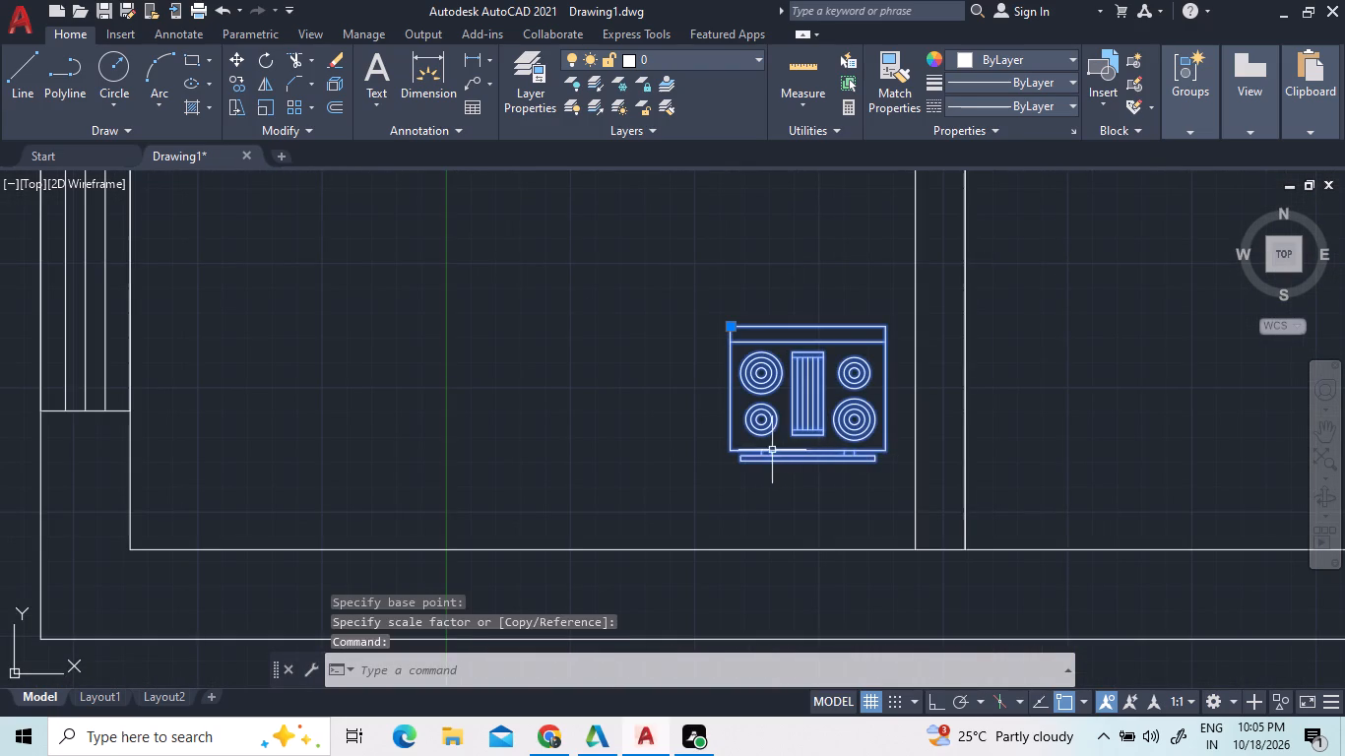
pyautogui.rightClick(762, 449)
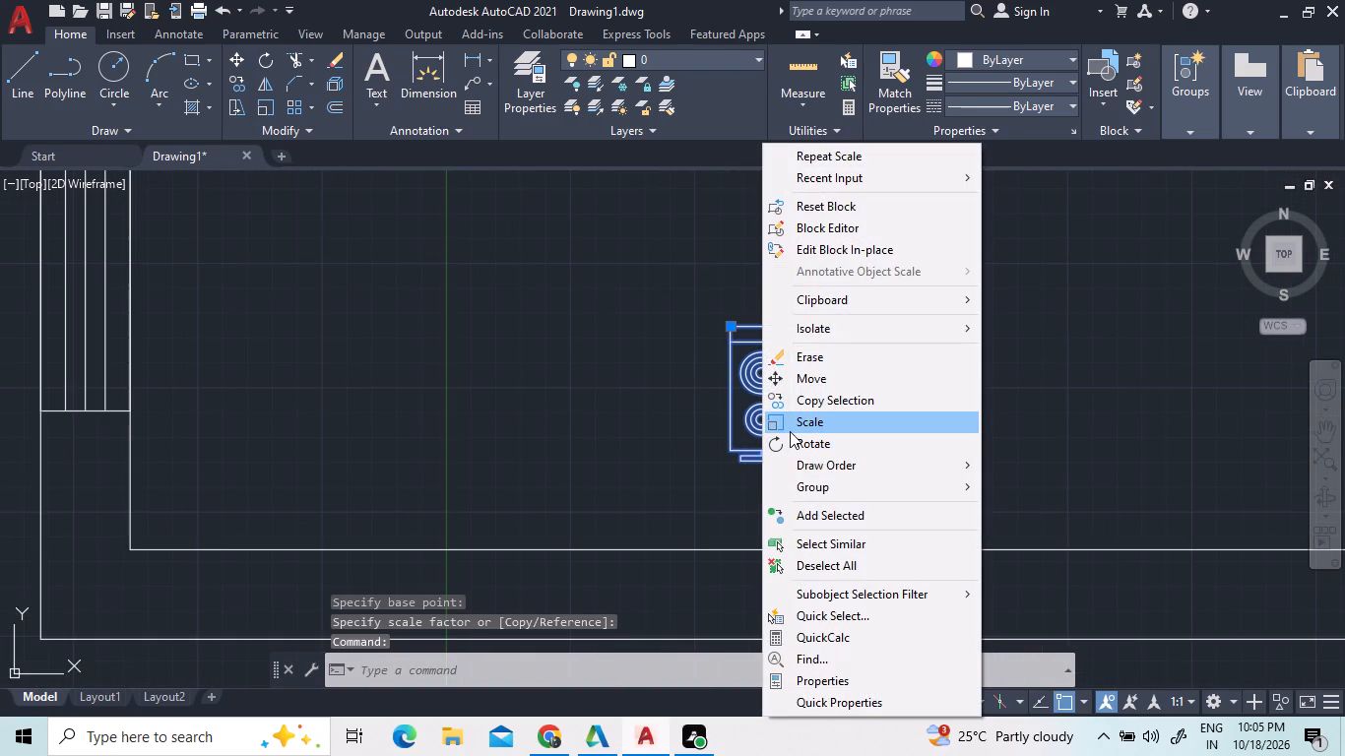
pyautogui.click(790, 431)
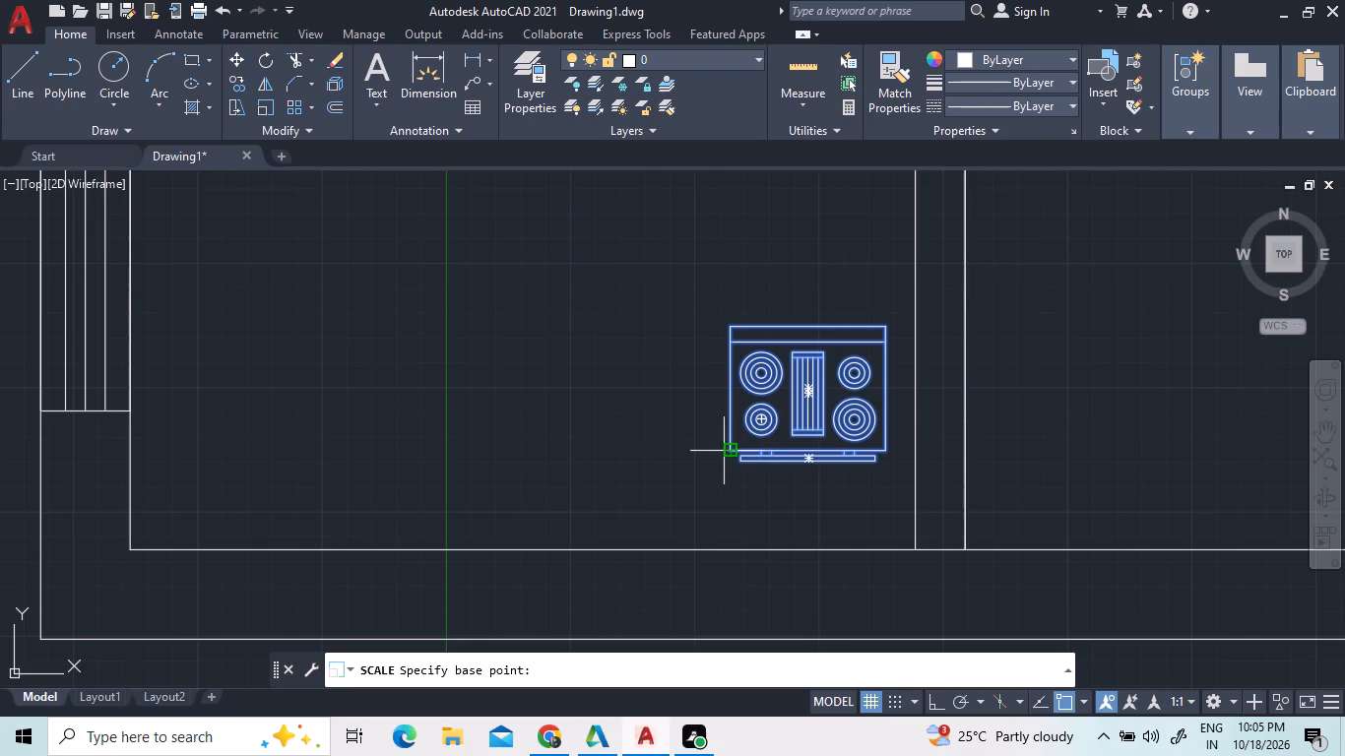
pyautogui.click(731, 450)
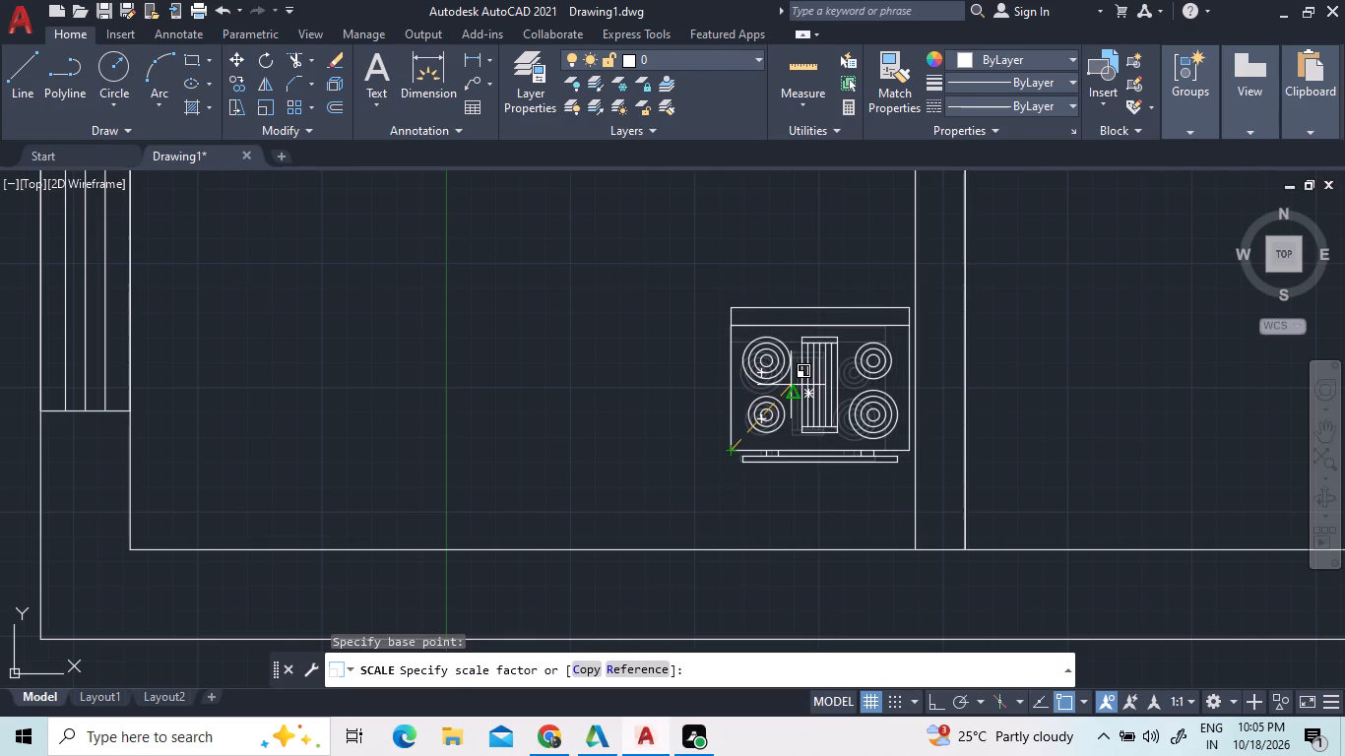
pyautogui.click(791, 381)
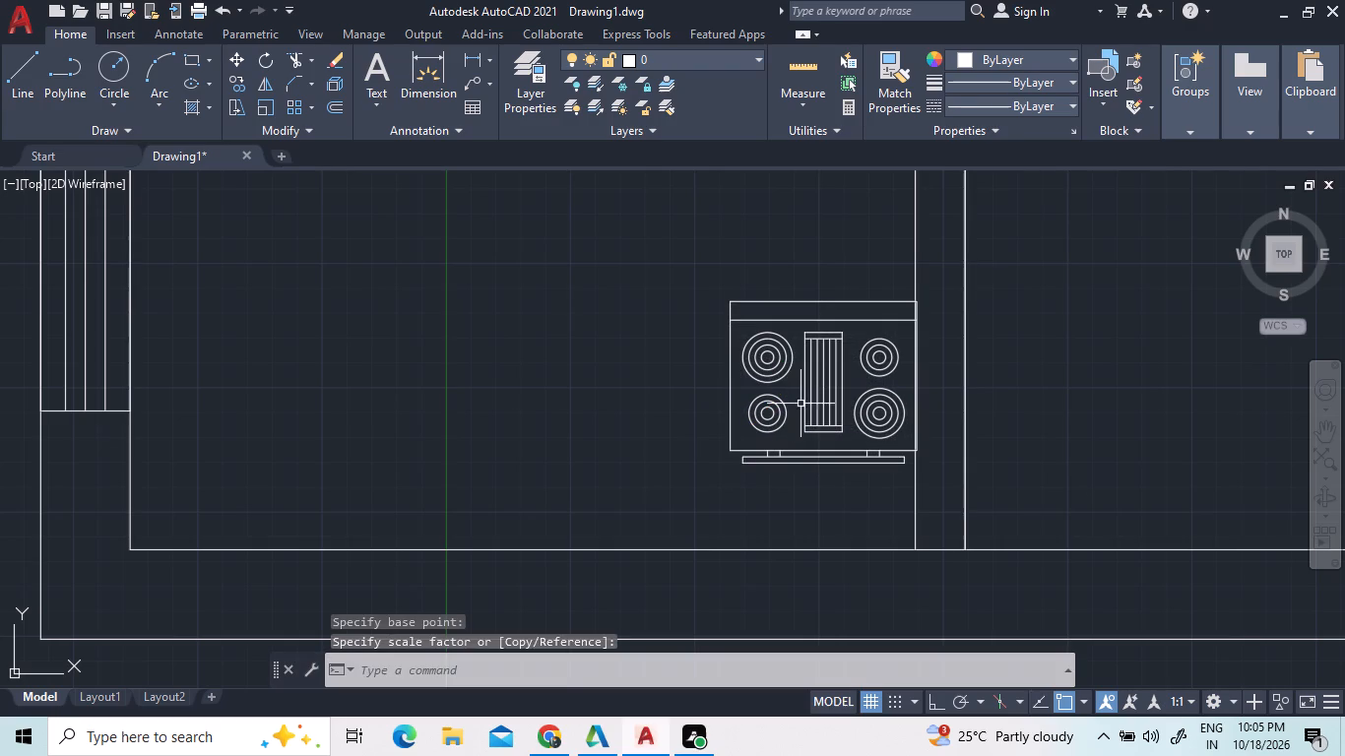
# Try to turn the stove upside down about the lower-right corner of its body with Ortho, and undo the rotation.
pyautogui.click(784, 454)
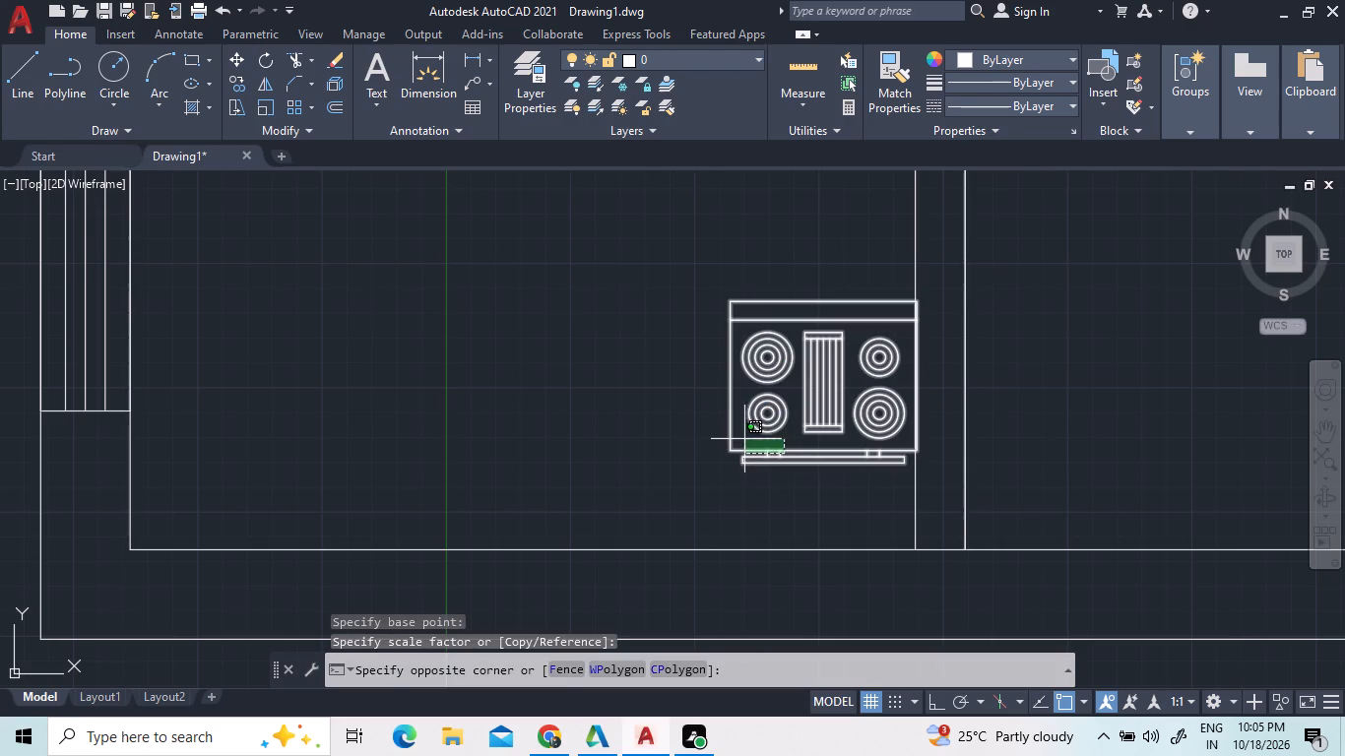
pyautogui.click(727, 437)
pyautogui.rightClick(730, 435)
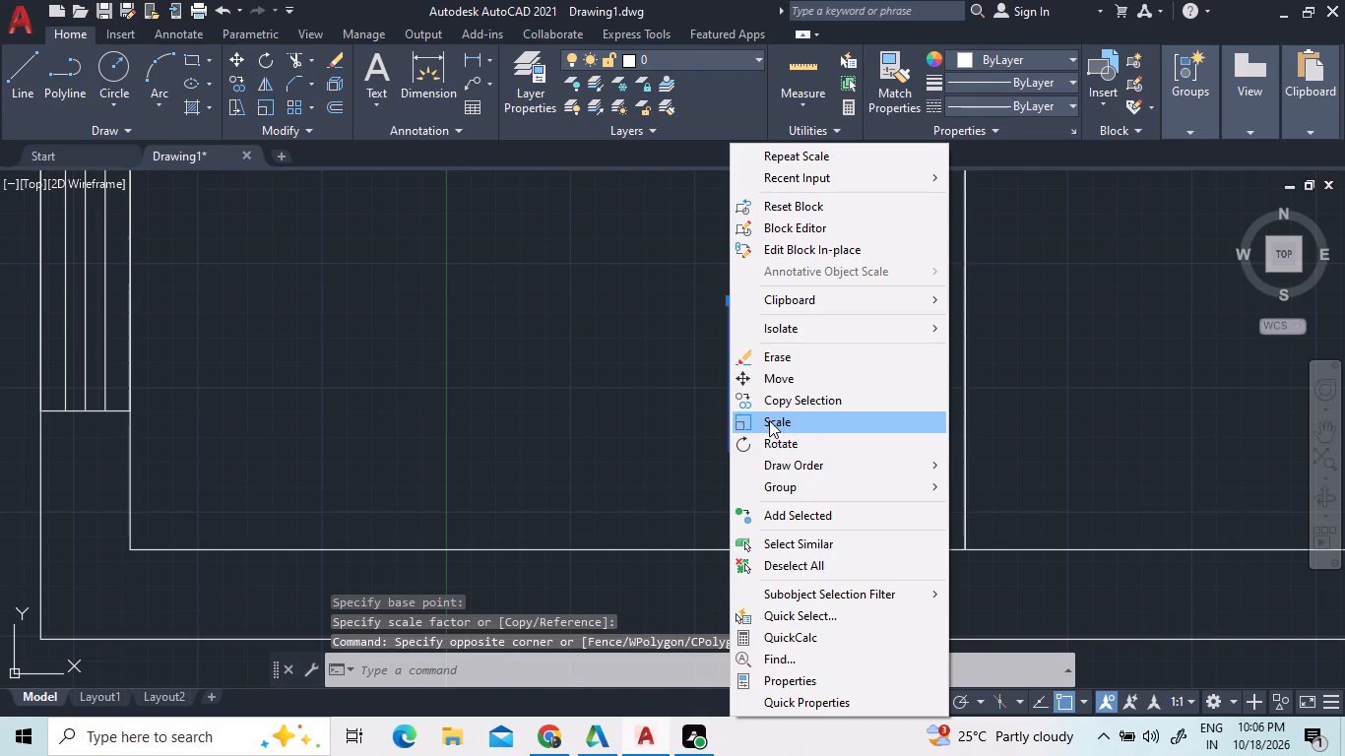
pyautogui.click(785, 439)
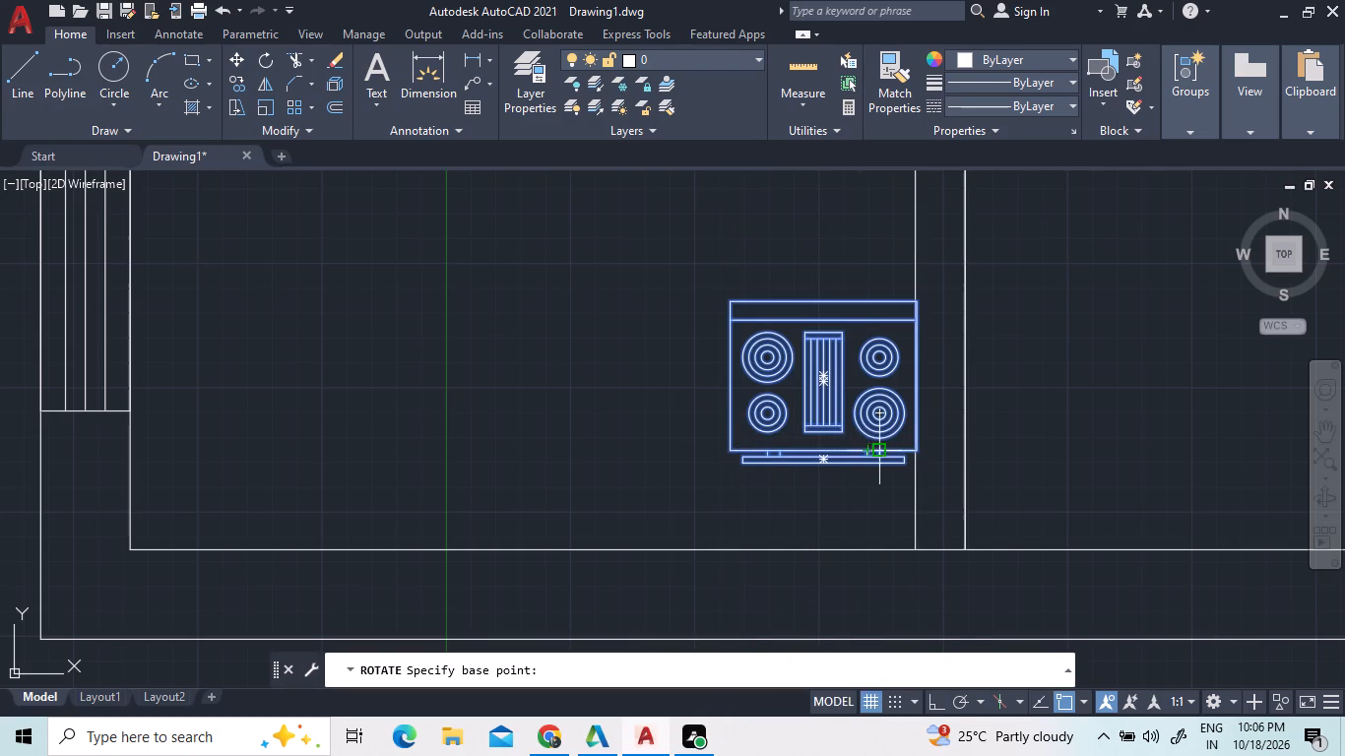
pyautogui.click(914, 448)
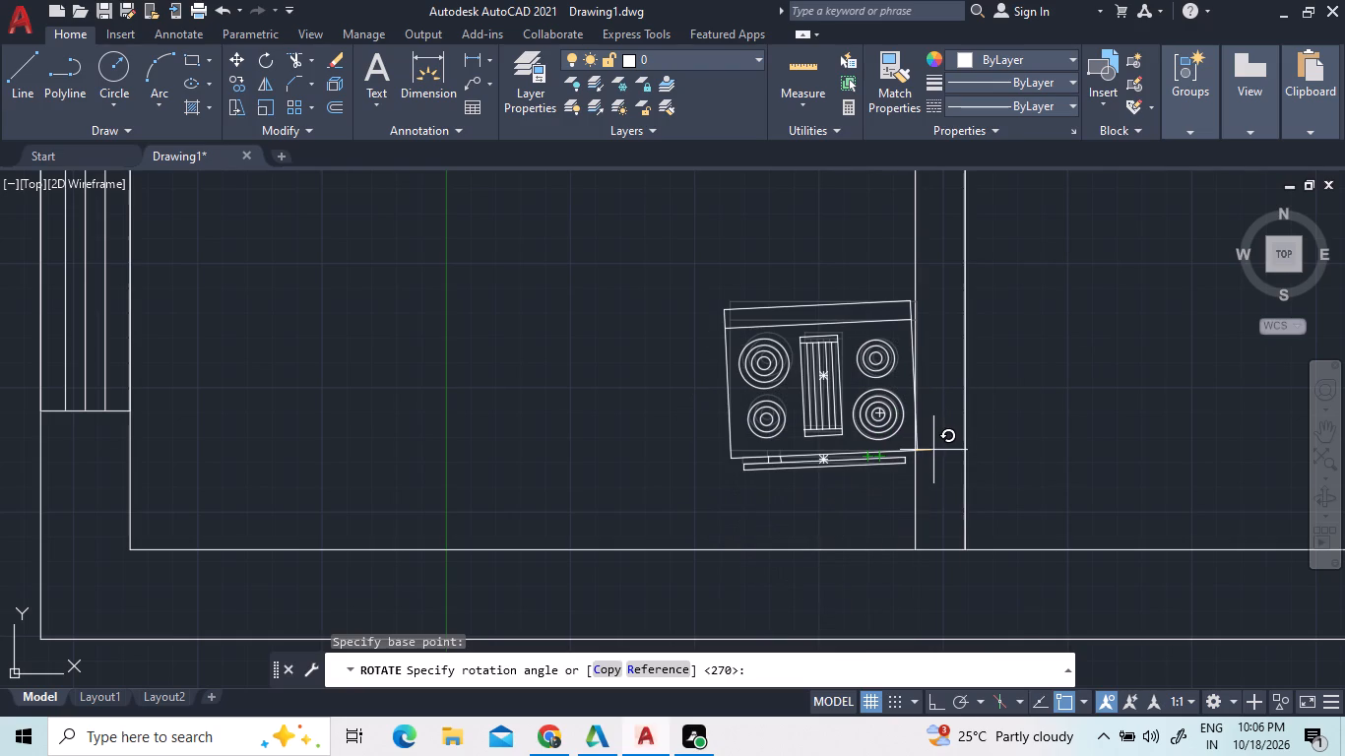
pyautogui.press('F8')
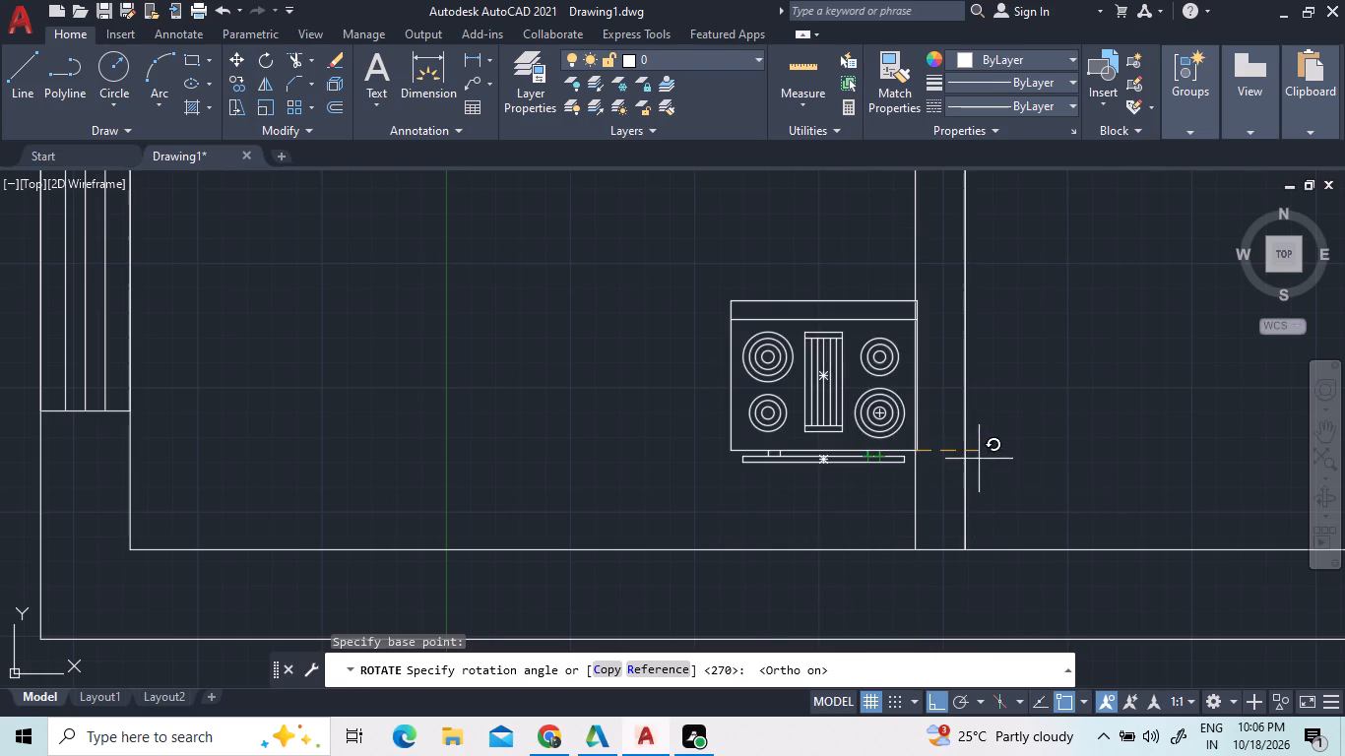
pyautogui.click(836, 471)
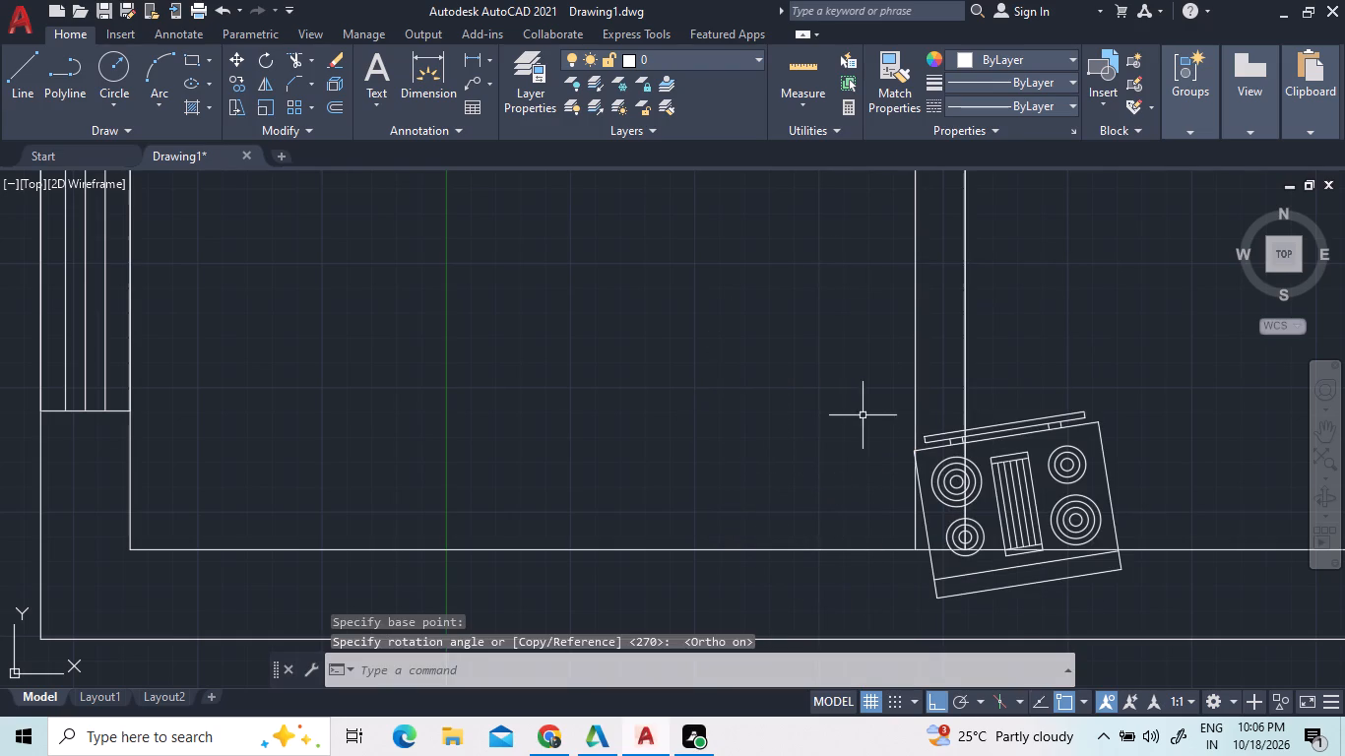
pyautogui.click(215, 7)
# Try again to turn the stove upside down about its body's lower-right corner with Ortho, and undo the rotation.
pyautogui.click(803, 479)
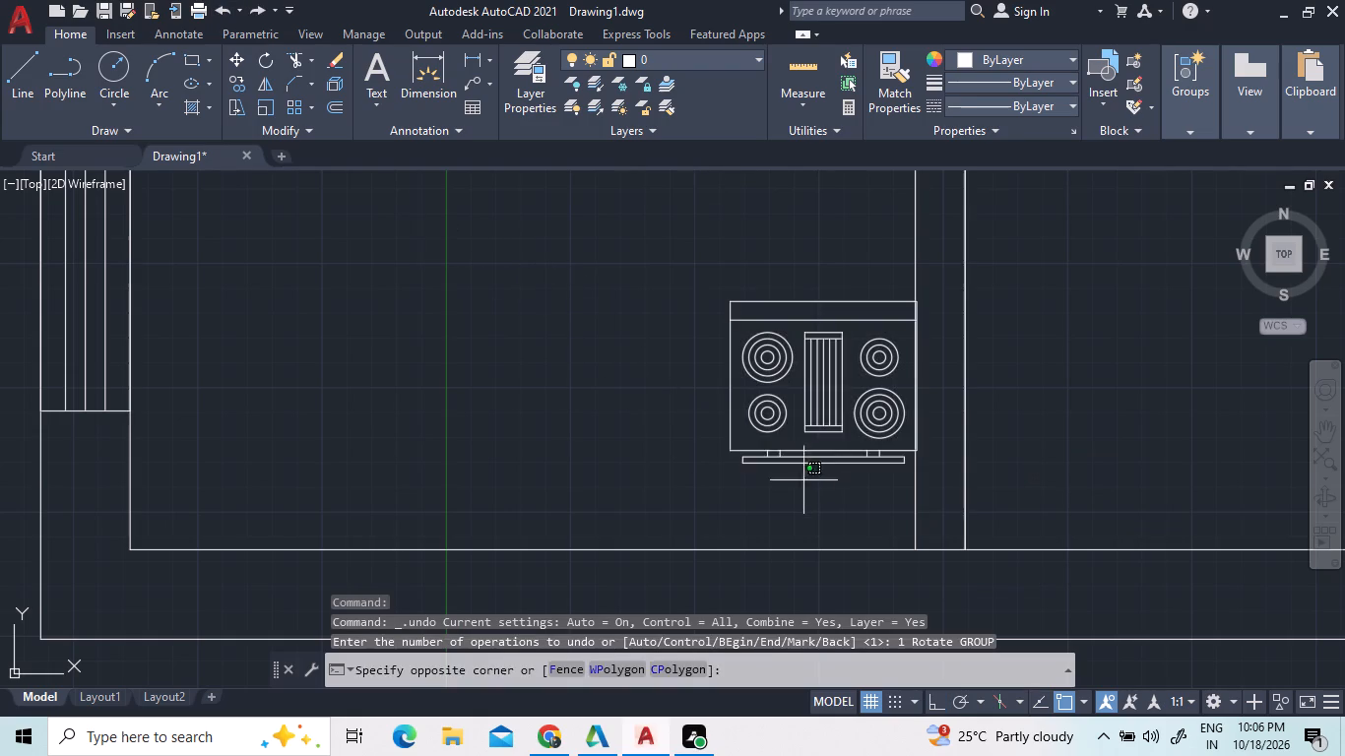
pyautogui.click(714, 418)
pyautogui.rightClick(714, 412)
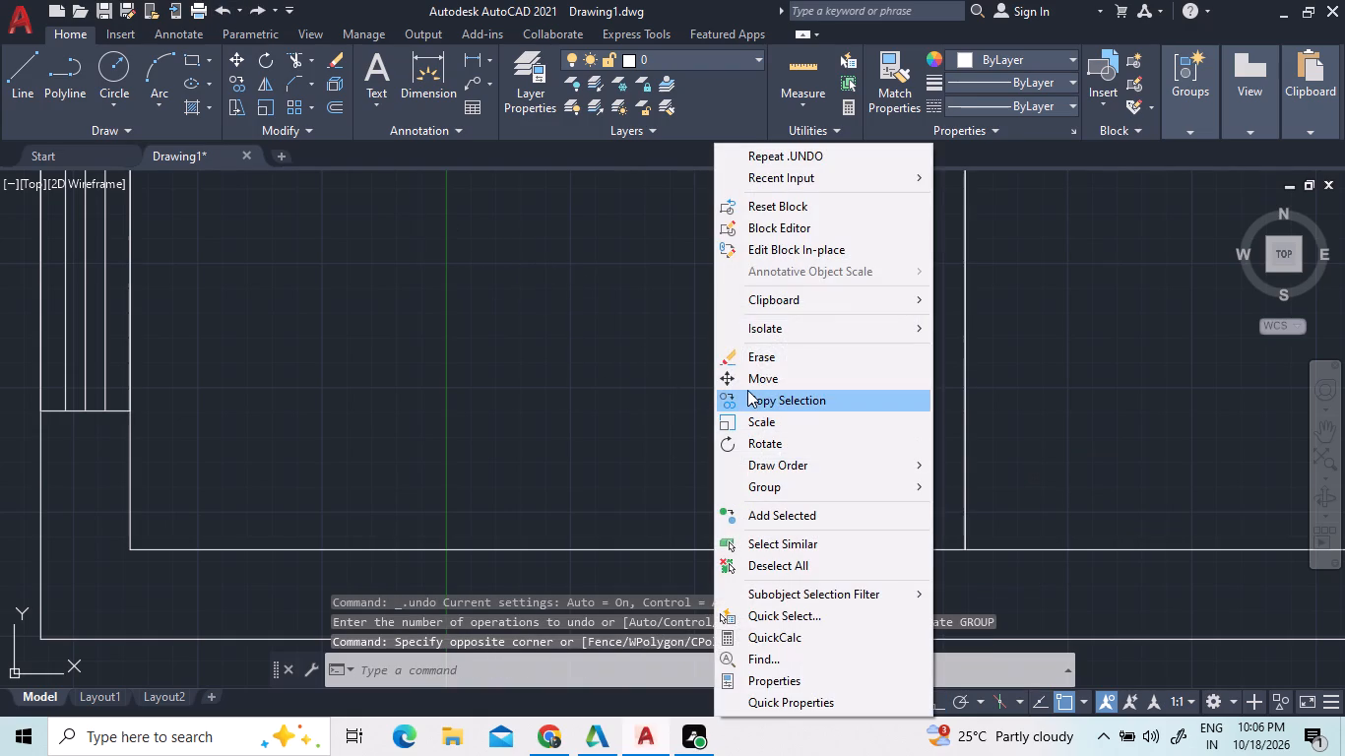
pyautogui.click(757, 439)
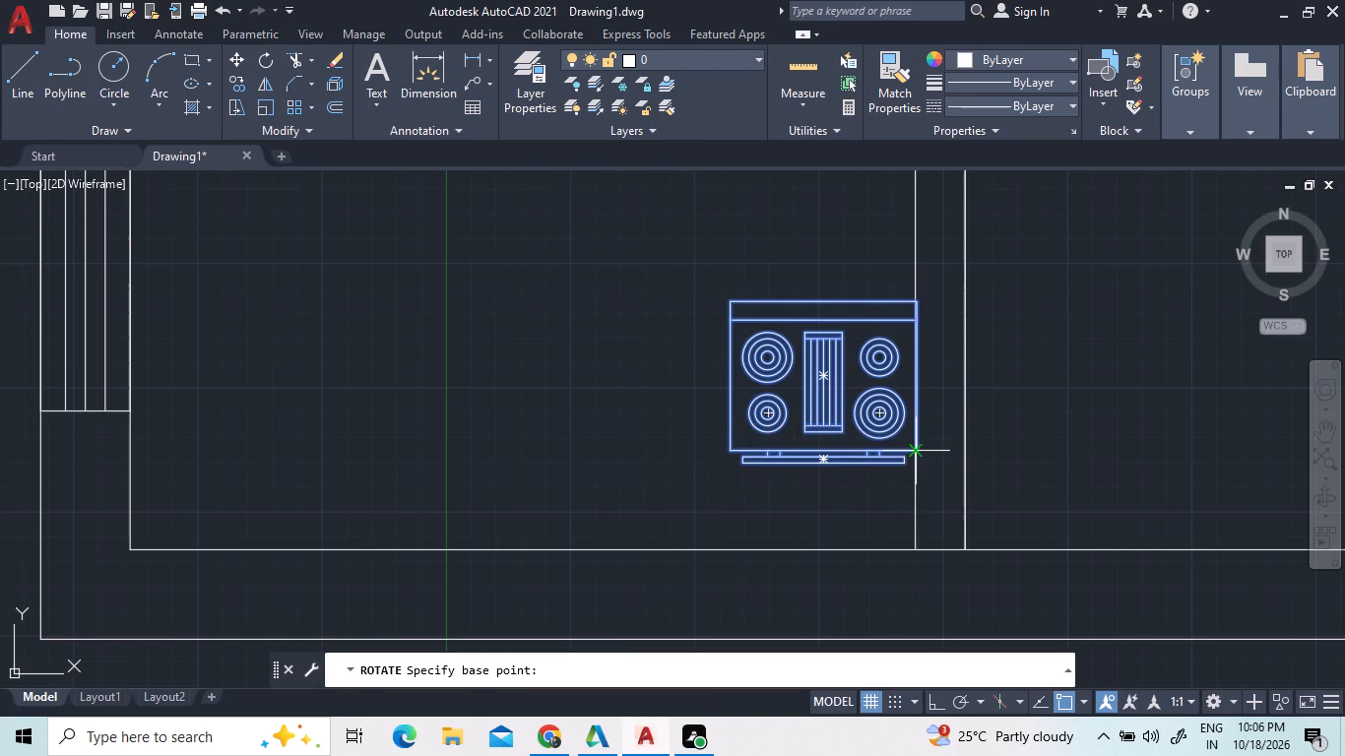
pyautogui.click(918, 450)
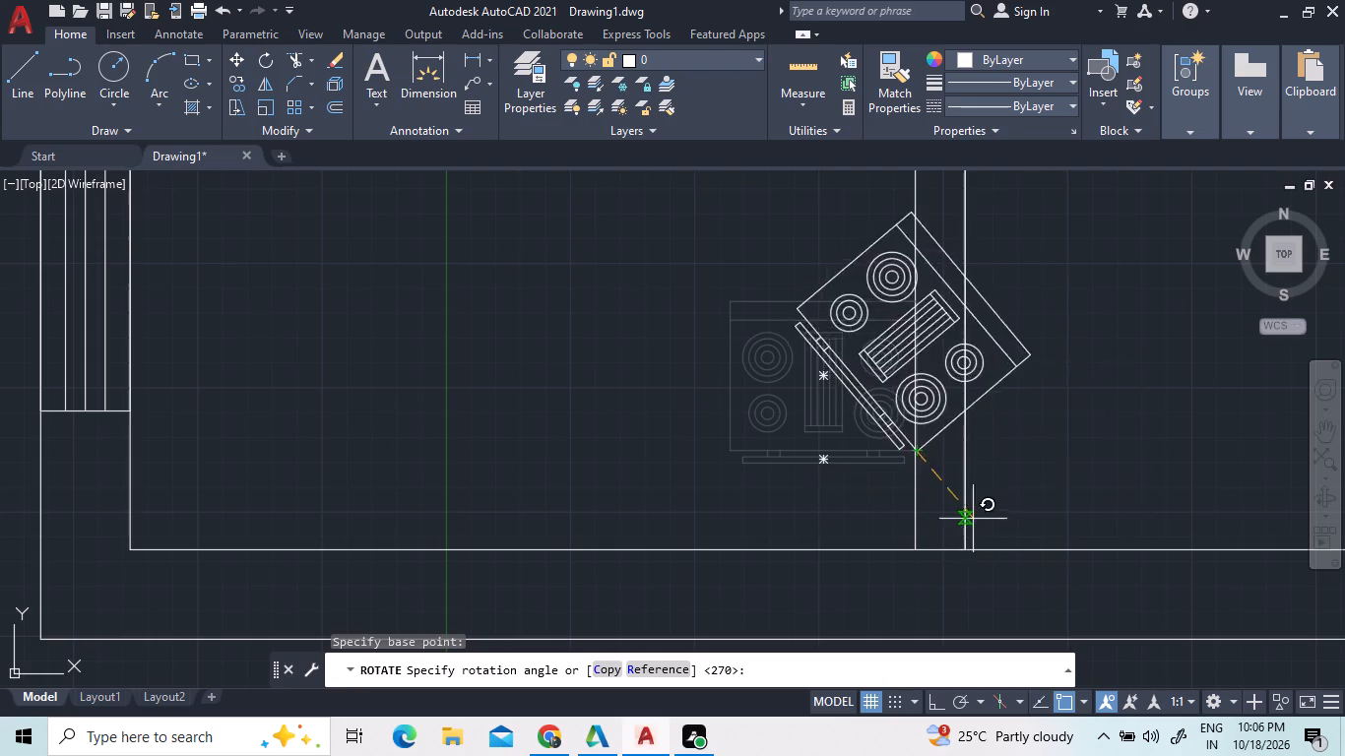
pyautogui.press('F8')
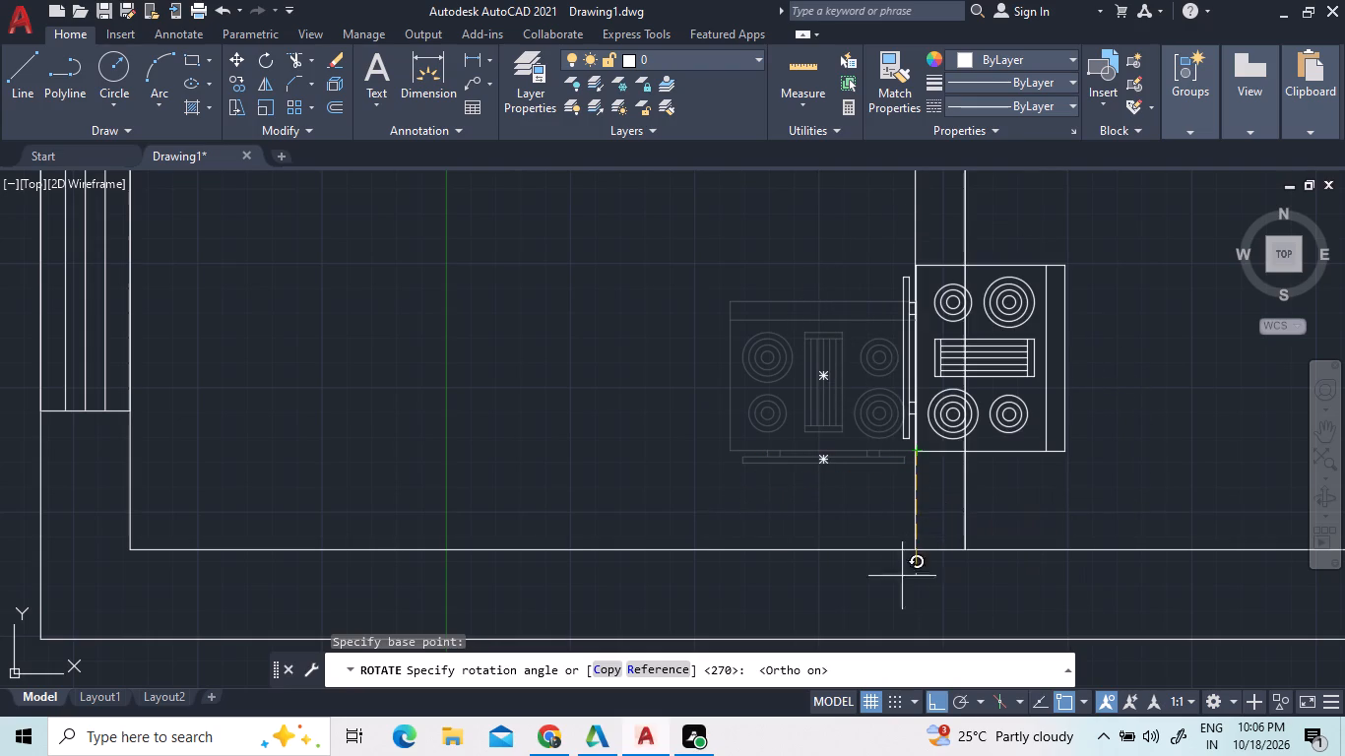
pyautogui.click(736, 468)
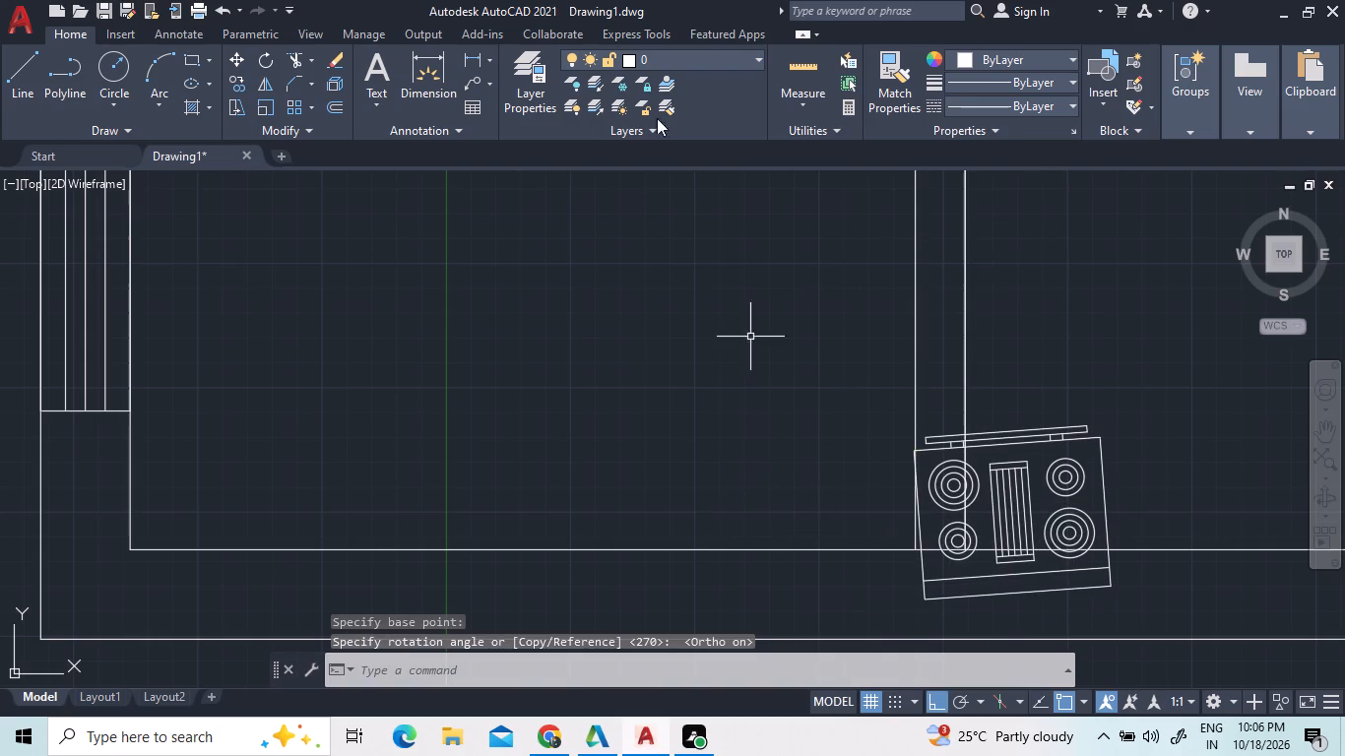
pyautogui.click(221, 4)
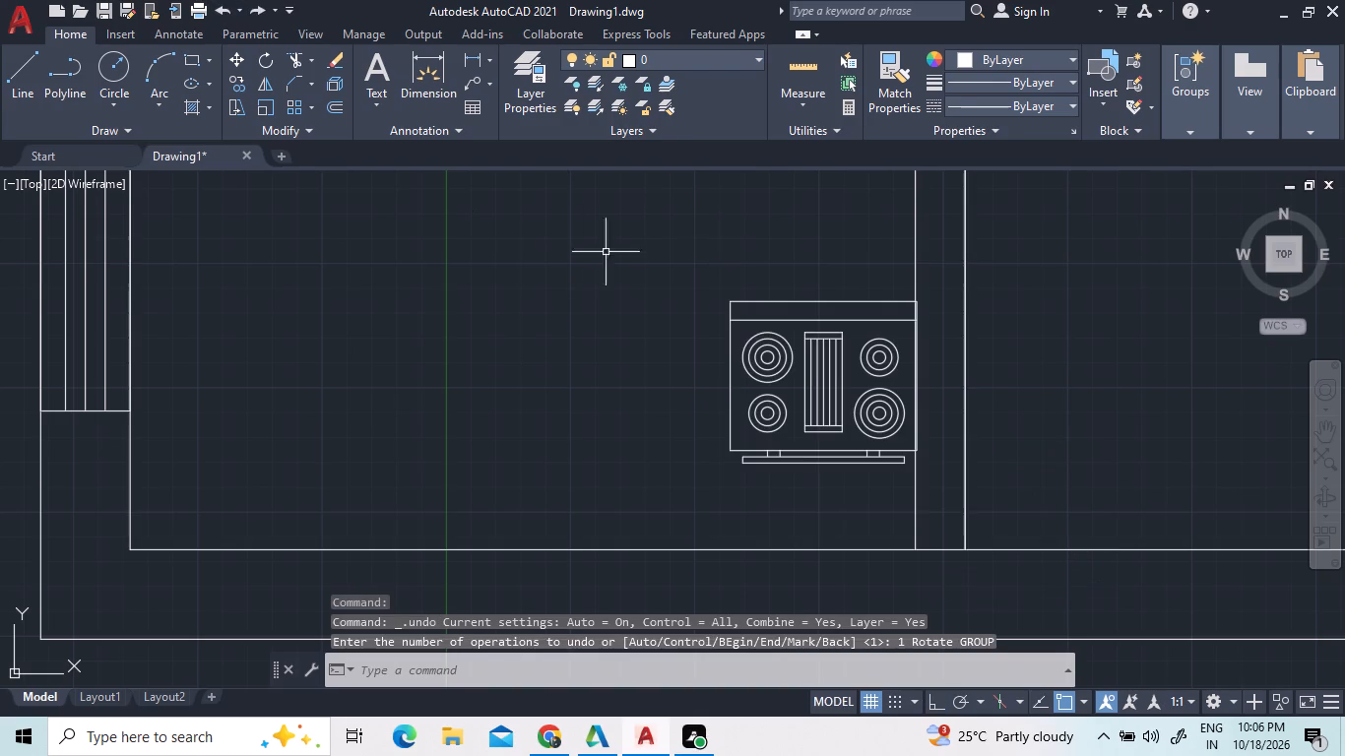
# Rotate the stove 180° about the lower-right corner of its body, with Ortho on.
pyautogui.click(813, 472)
pyautogui.click(711, 409)
pyautogui.rightClick(716, 402)
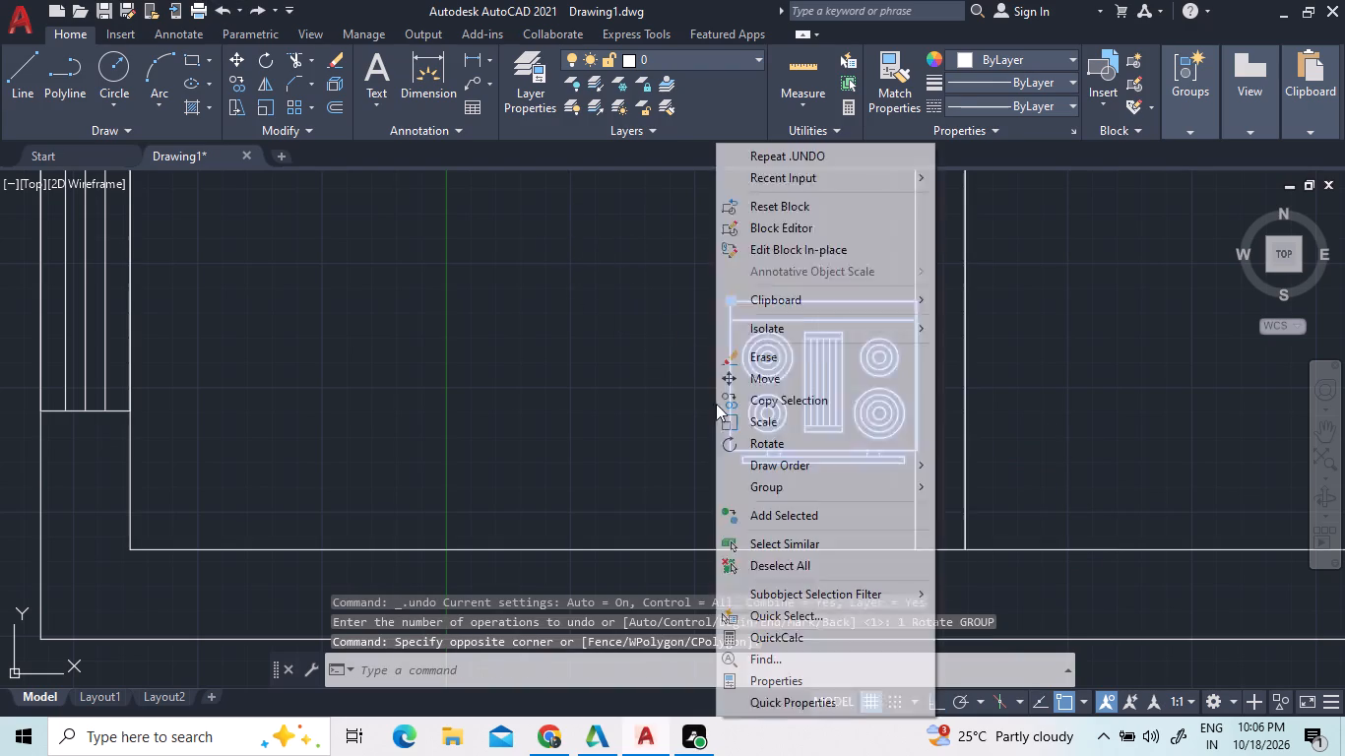
pyautogui.click(748, 433)
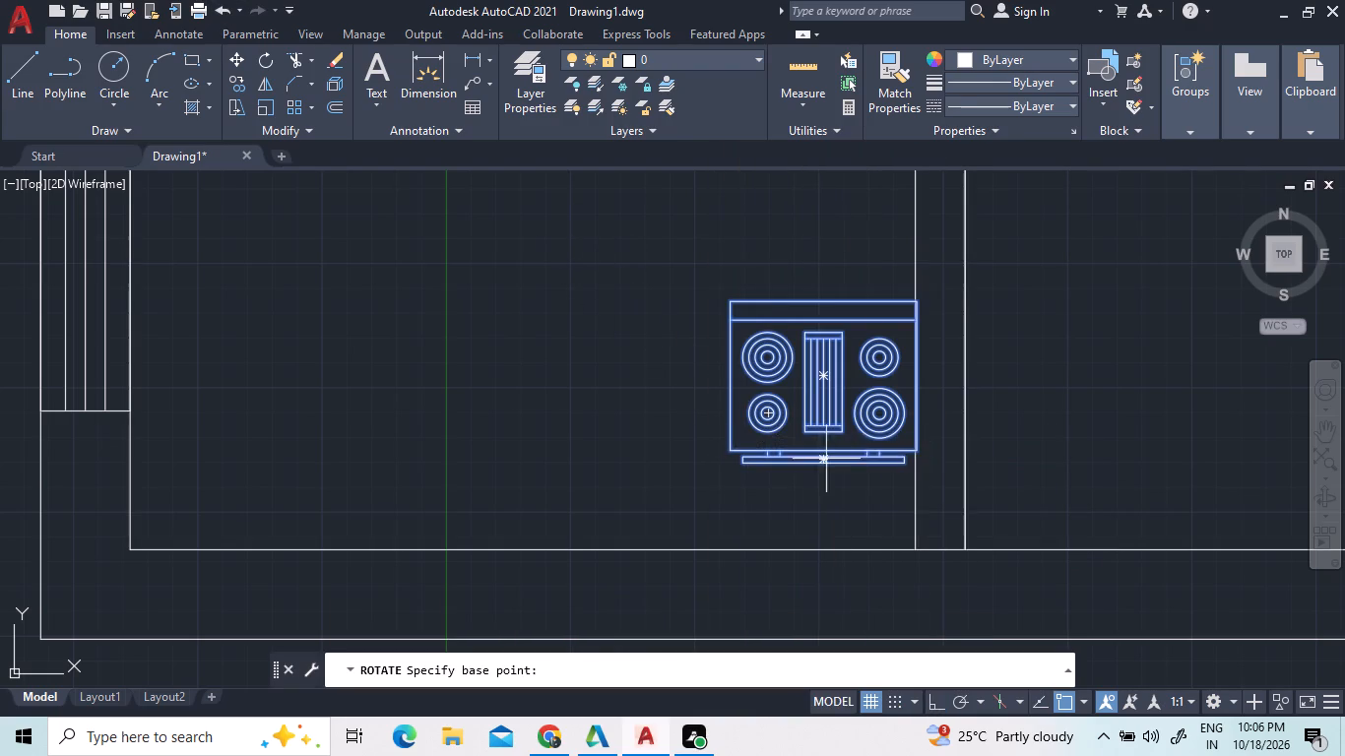
pyautogui.click(915, 449)
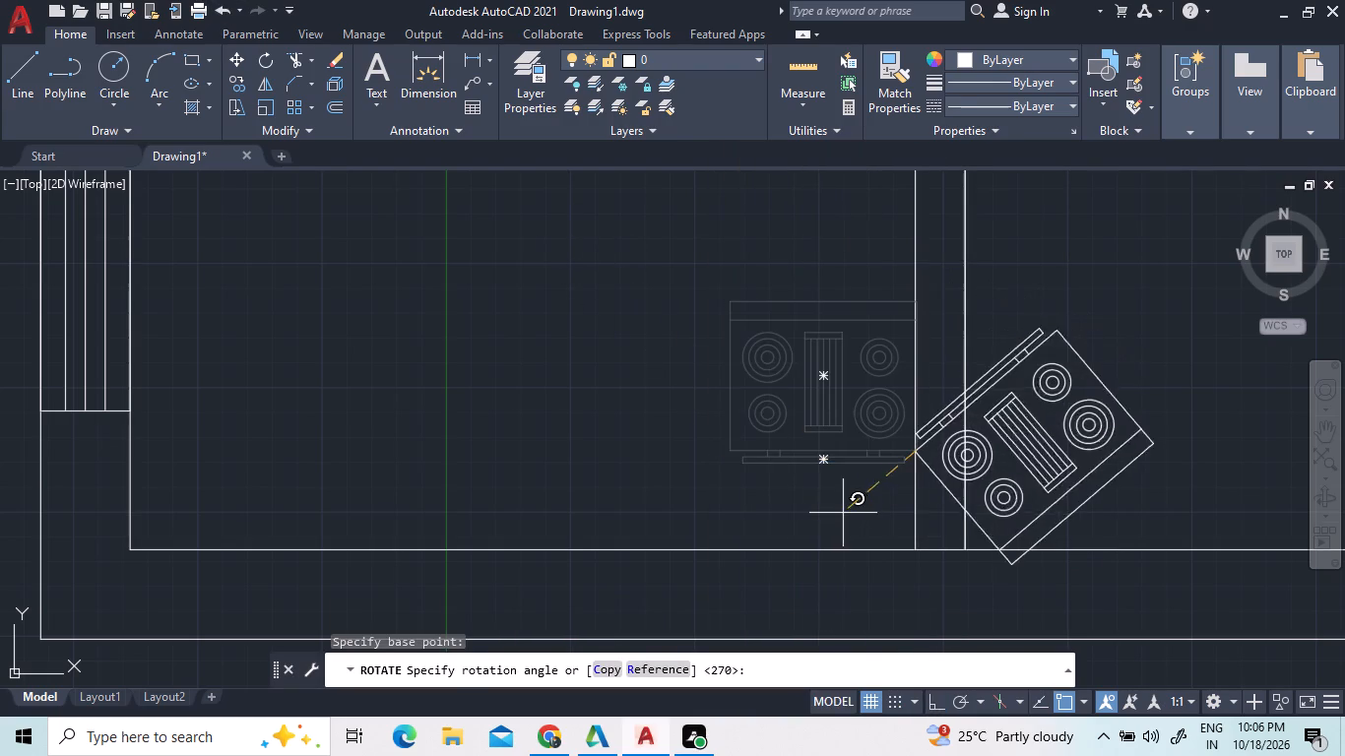
pyautogui.press('F8')
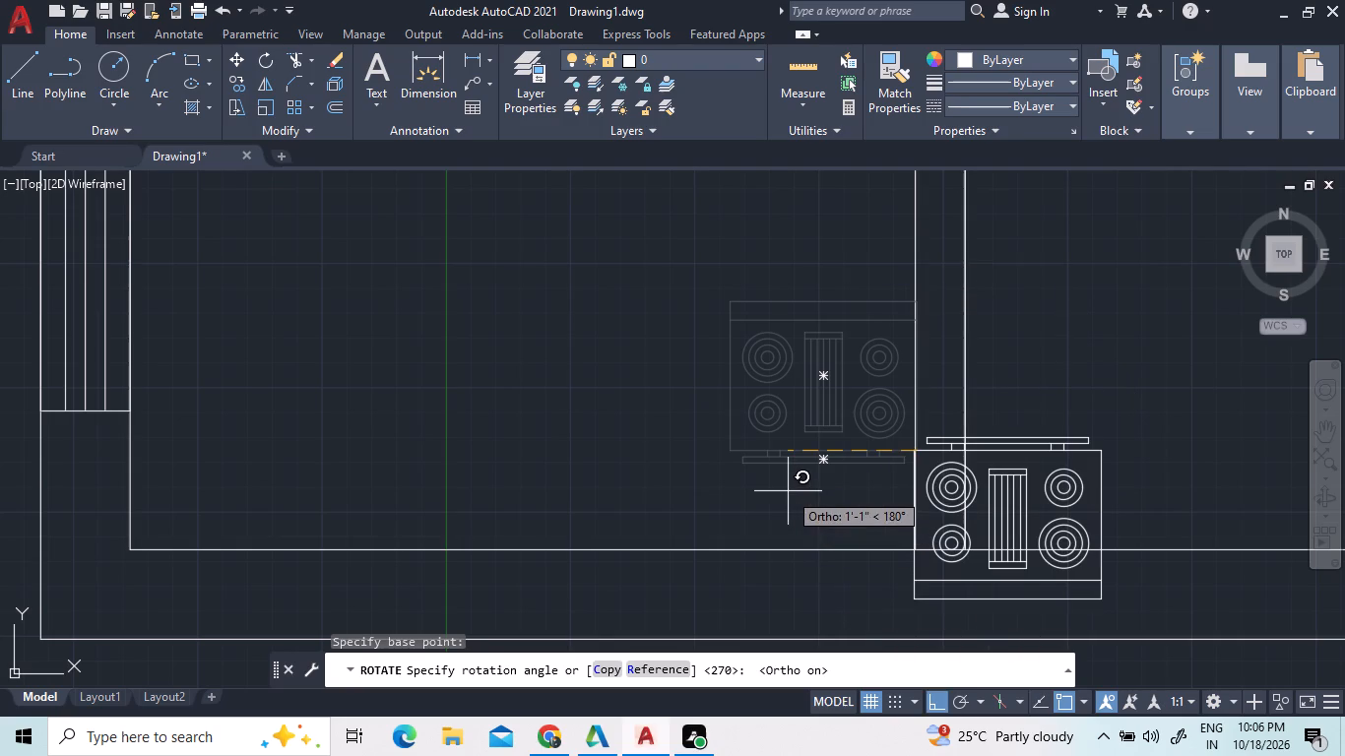
pyautogui.click(788, 491)
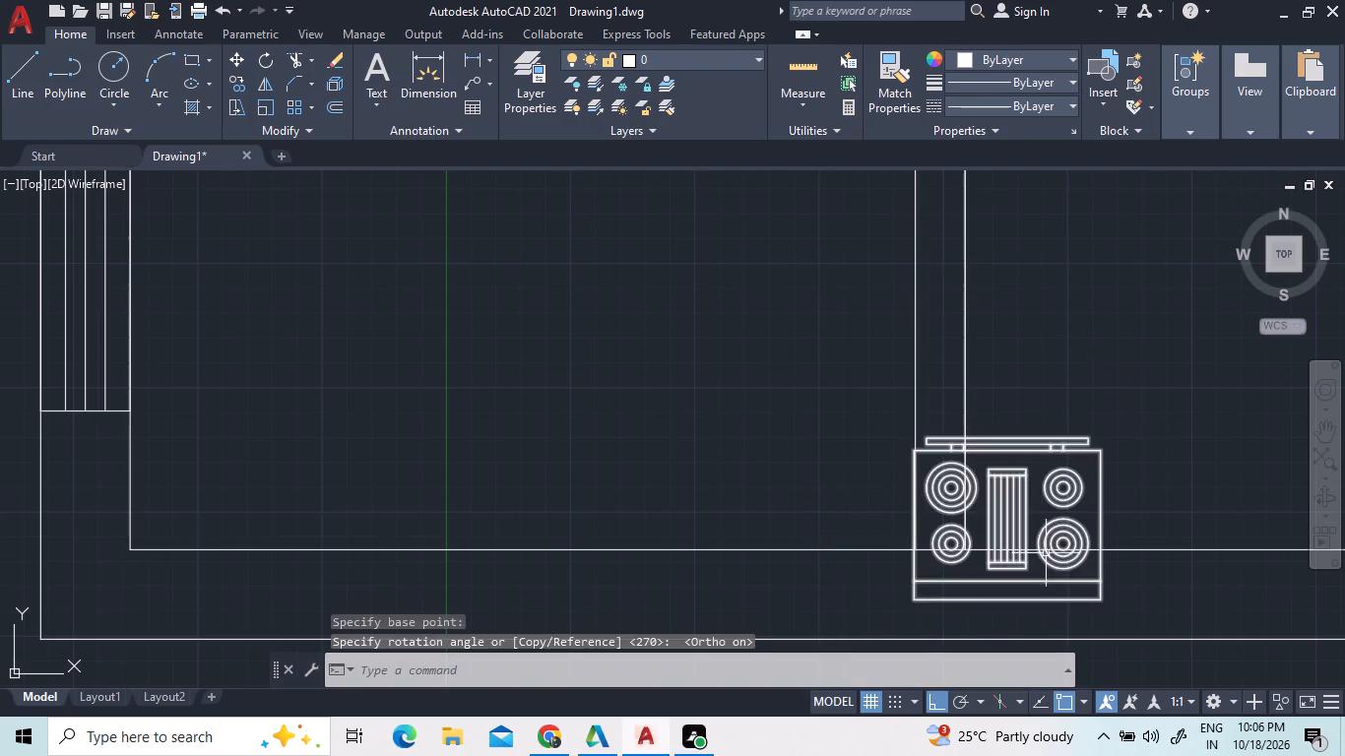
# Move the stove, with Ortho off, into the lower-left room's corner, just inside the vertical partition and bottom exterior wall.
pyautogui.click(1123, 590)
pyautogui.click(1049, 586)
pyautogui.rightClick(1041, 410)
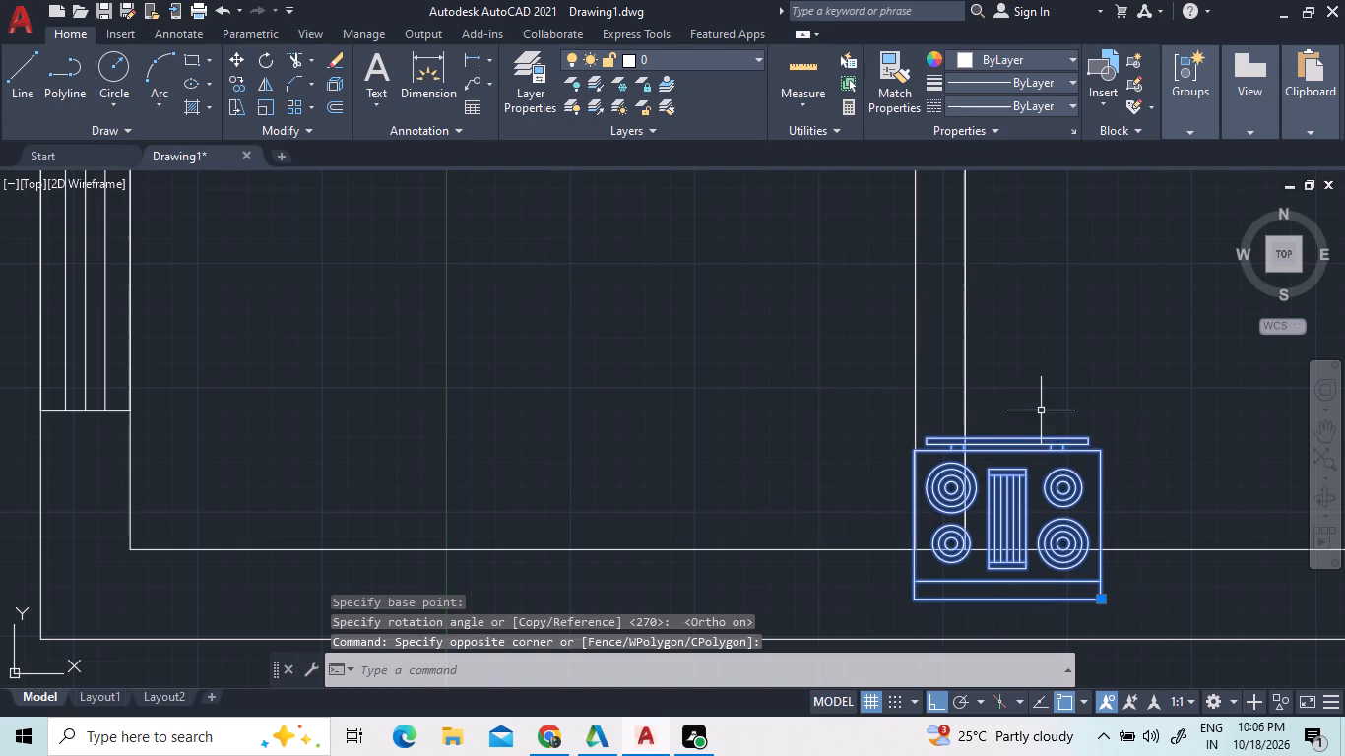
pyautogui.click(1084, 381)
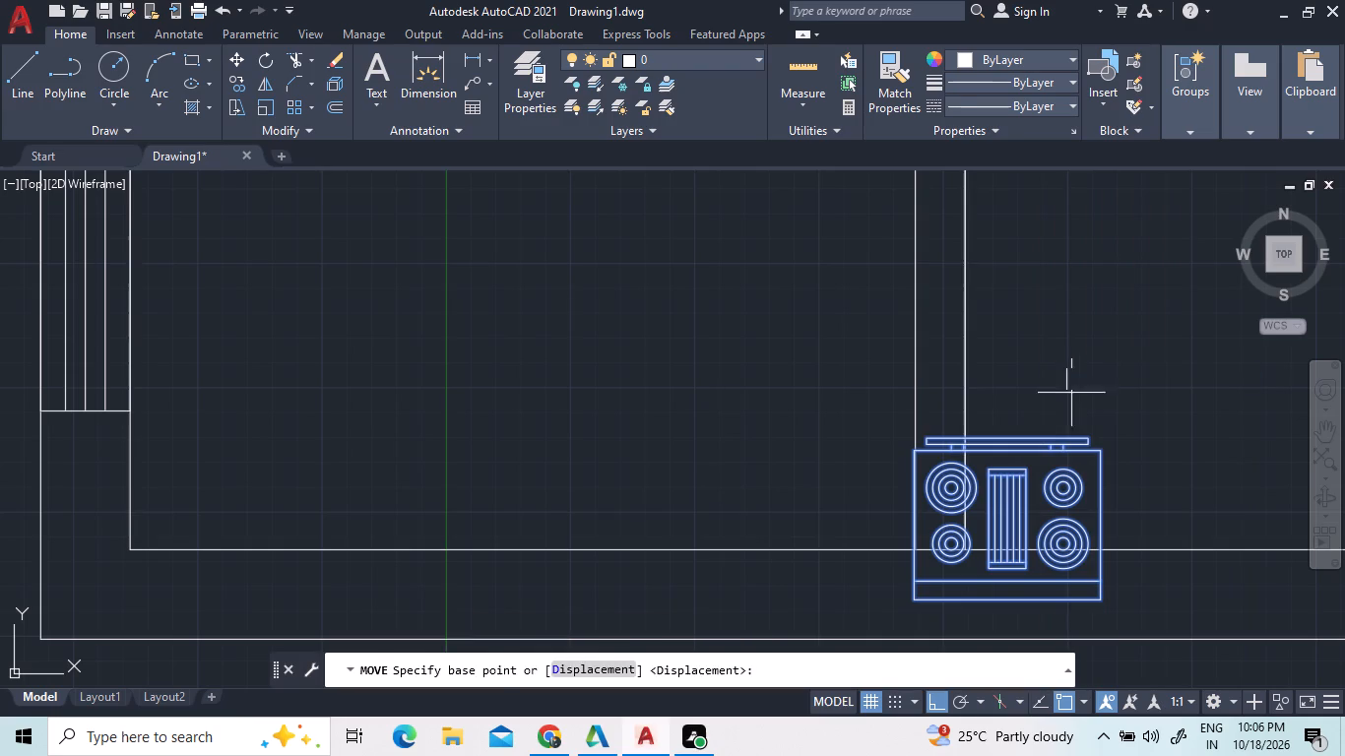
pyautogui.click(1059, 417)
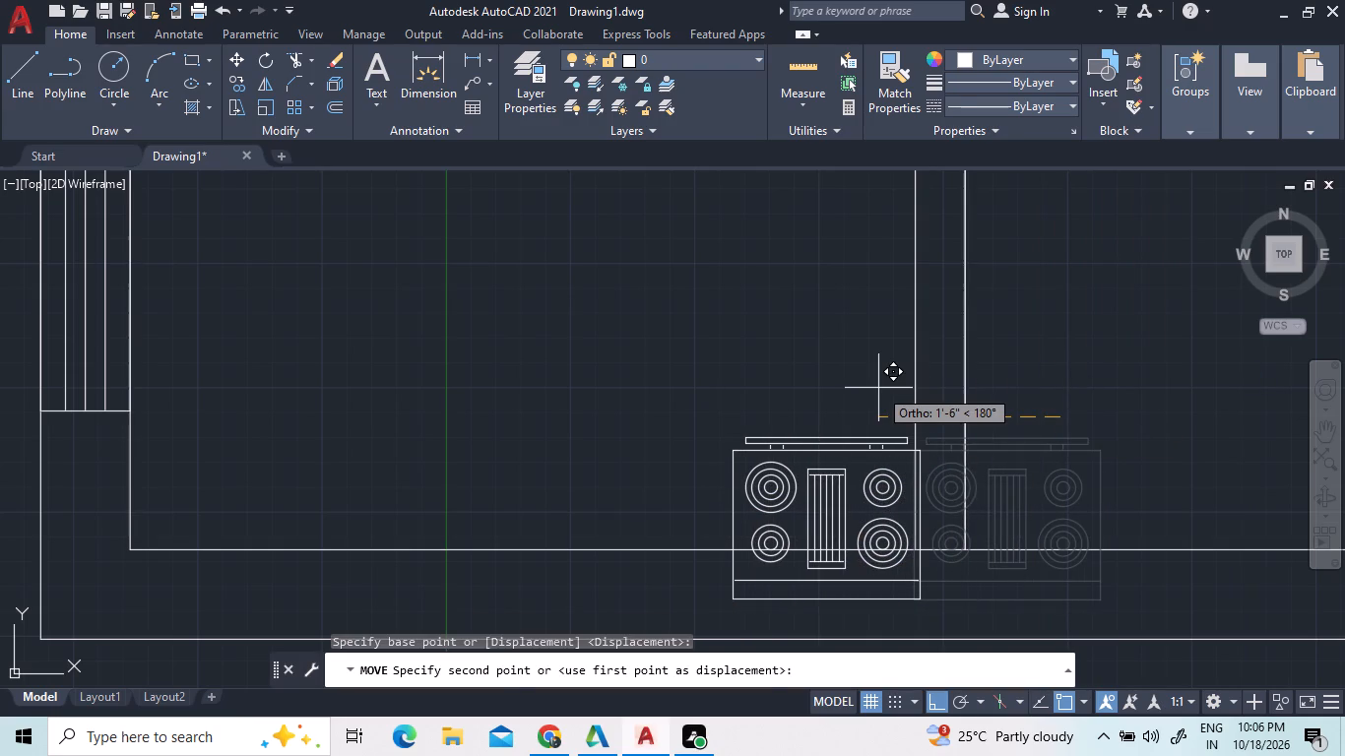
pyautogui.press('F8')
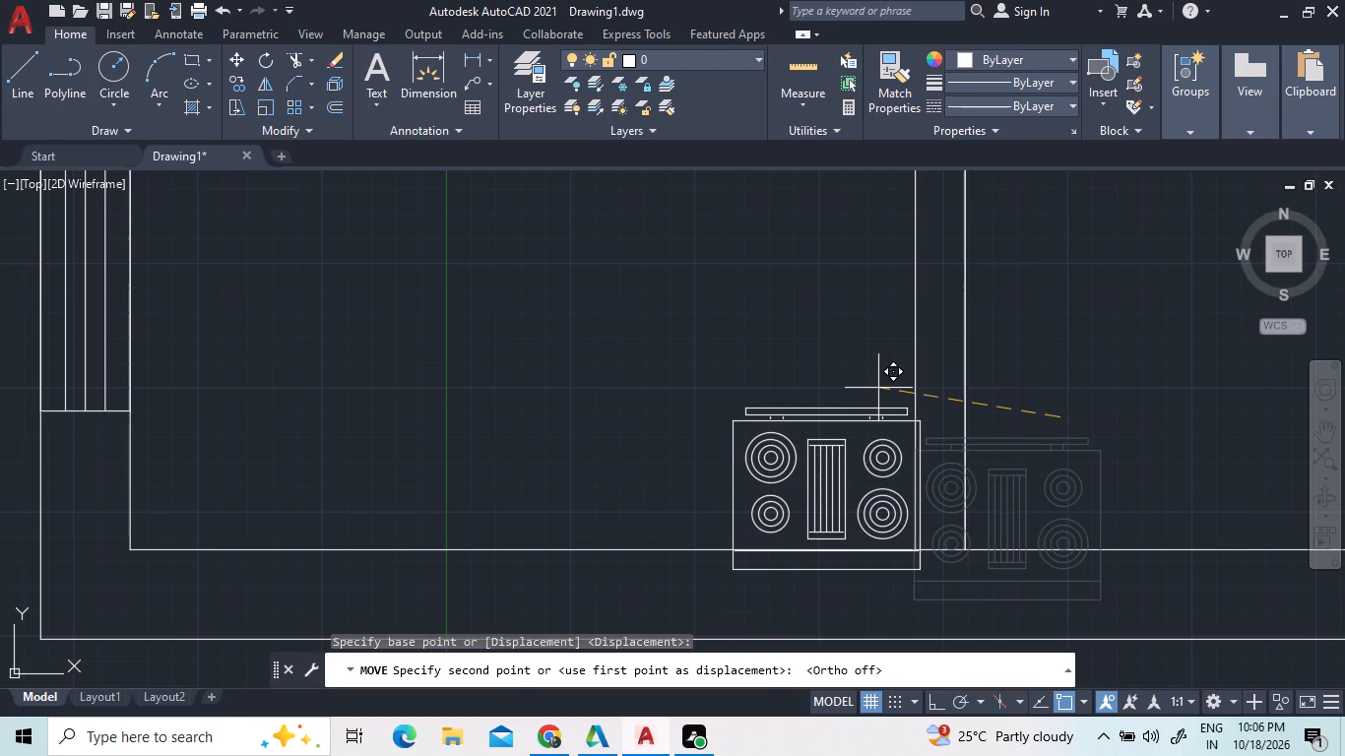
pyautogui.click(855, 341)
# Move the single-bowl sink from under the car to the open space outside the left exterior wall, near the lower window.
pyautogui.scroll(-2, 888, 388)
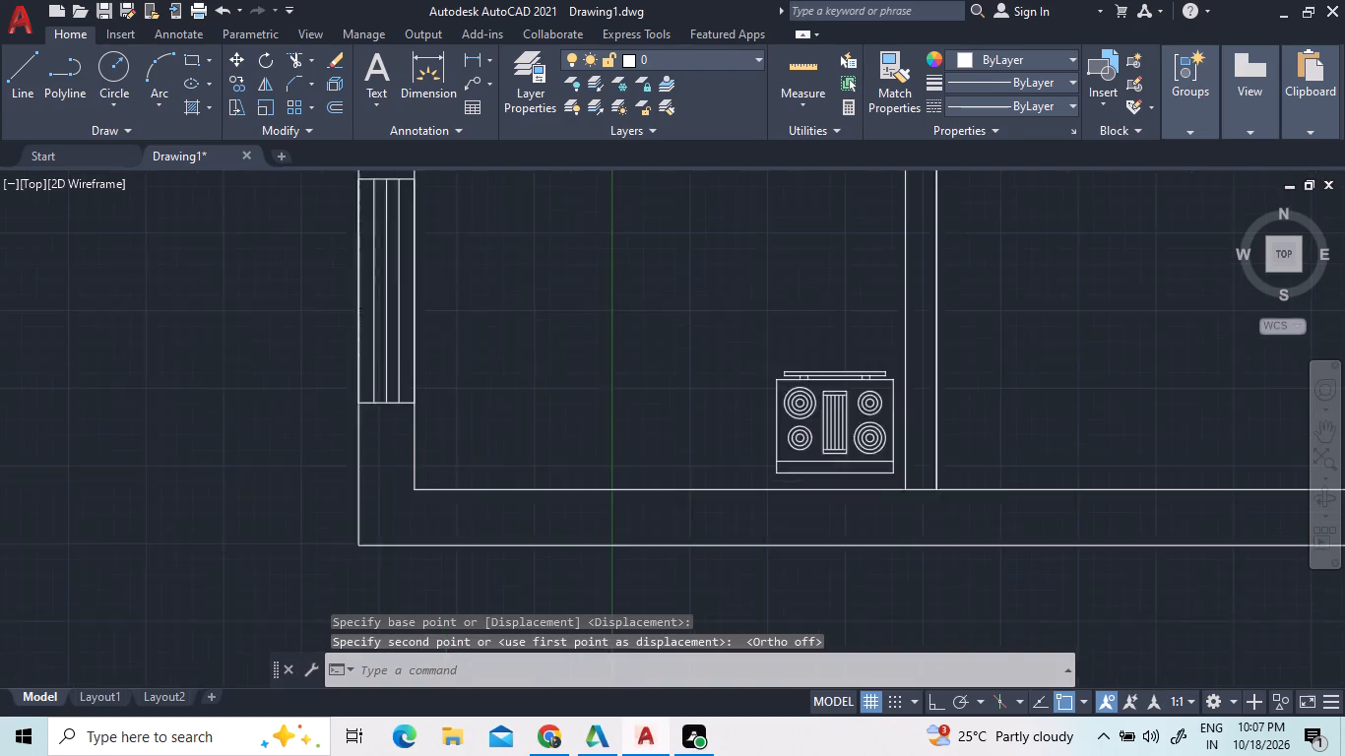
pyautogui.scroll(-3, 673, 399)
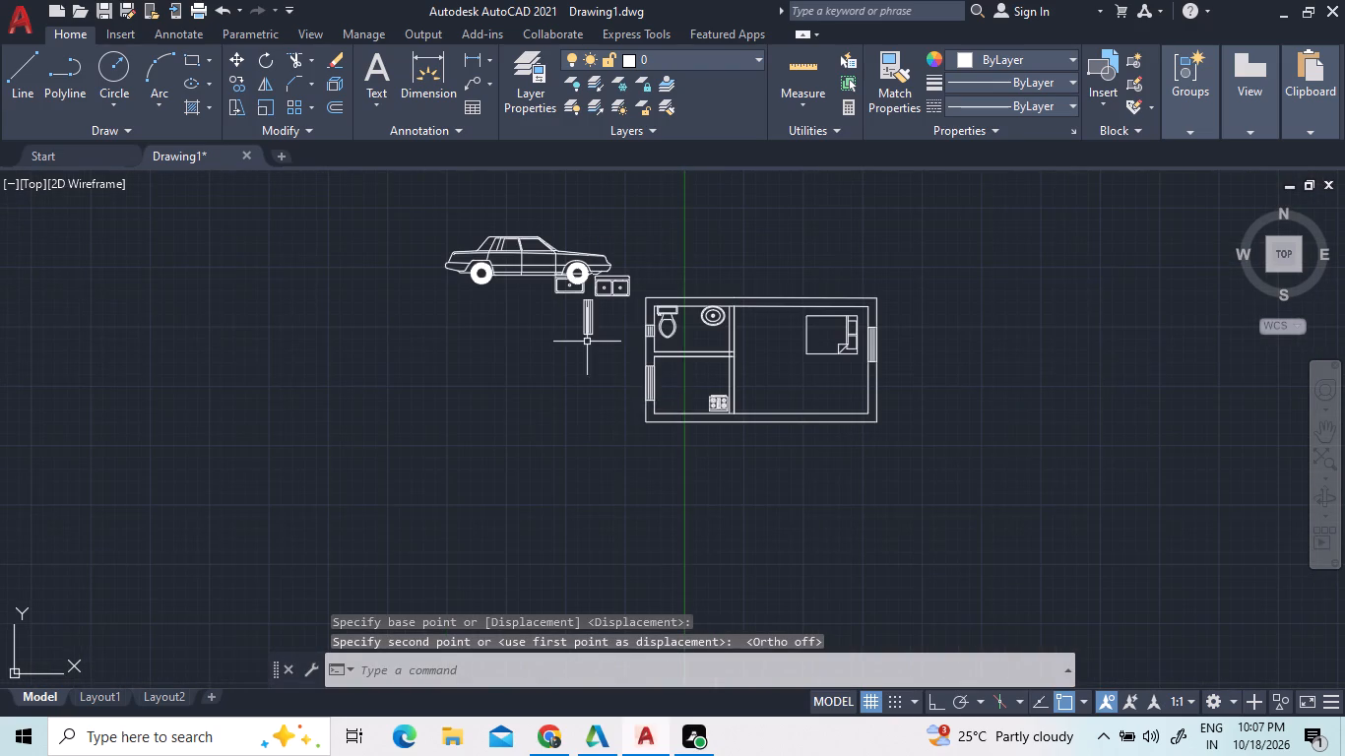
pyautogui.scroll(4, 589, 306)
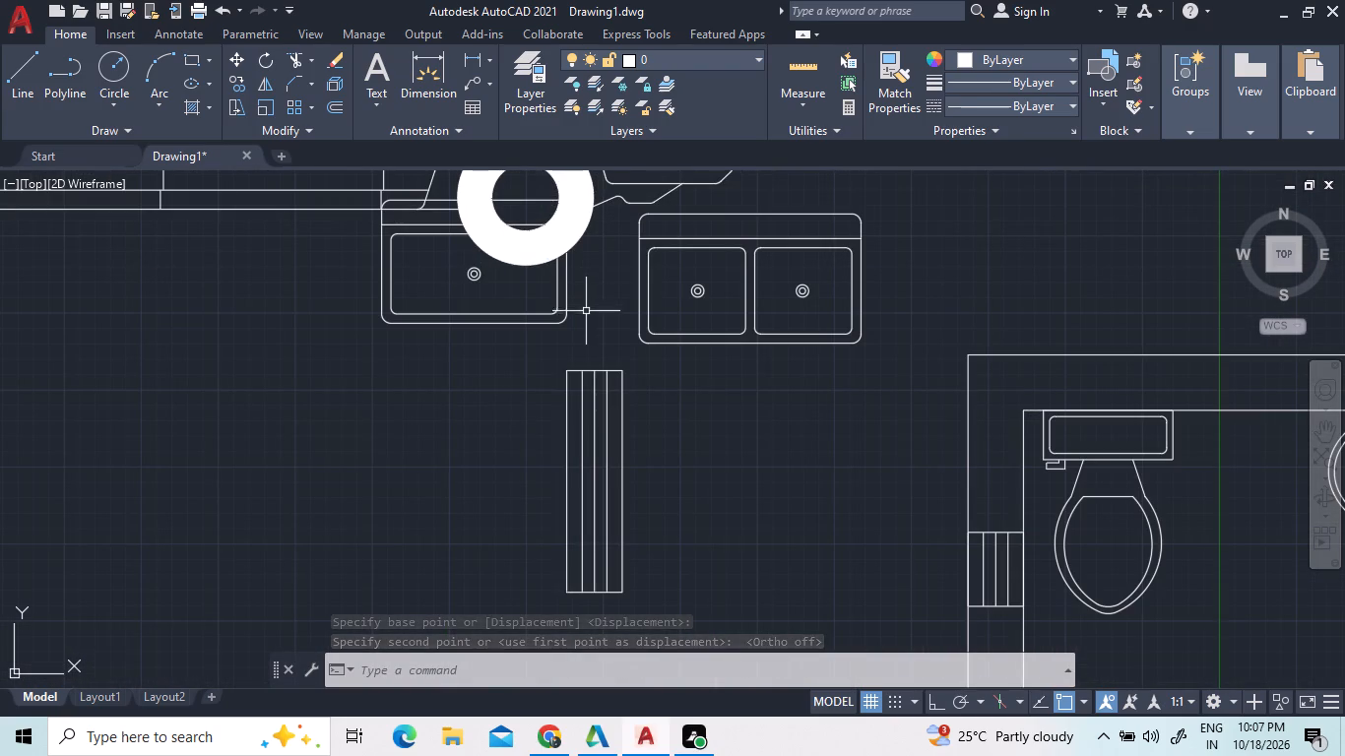
pyautogui.click(582, 321)
pyautogui.click(508, 313)
pyautogui.rightClick(505, 314)
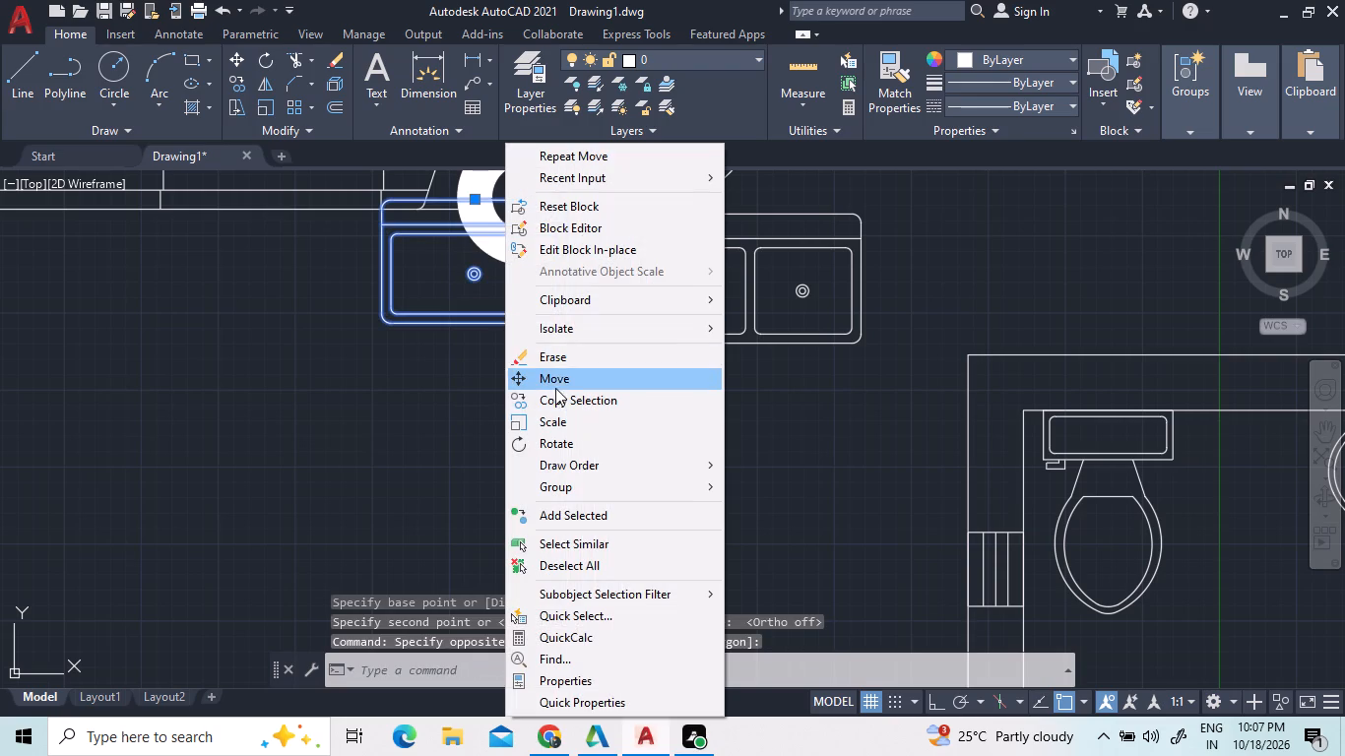
pyautogui.doubleClick(556, 379)
pyautogui.scroll(-4, 479, 510)
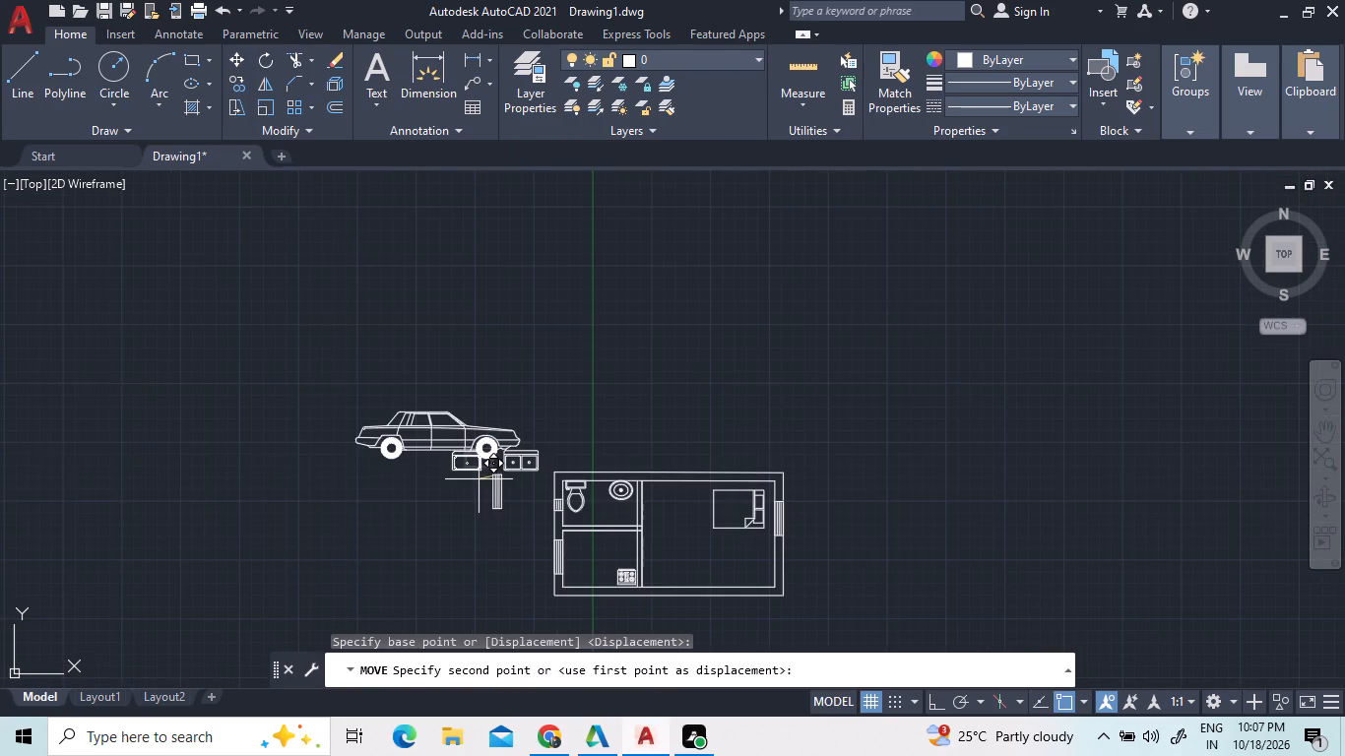
pyautogui.scroll(2, 507, 591)
pyautogui.click(513, 561)
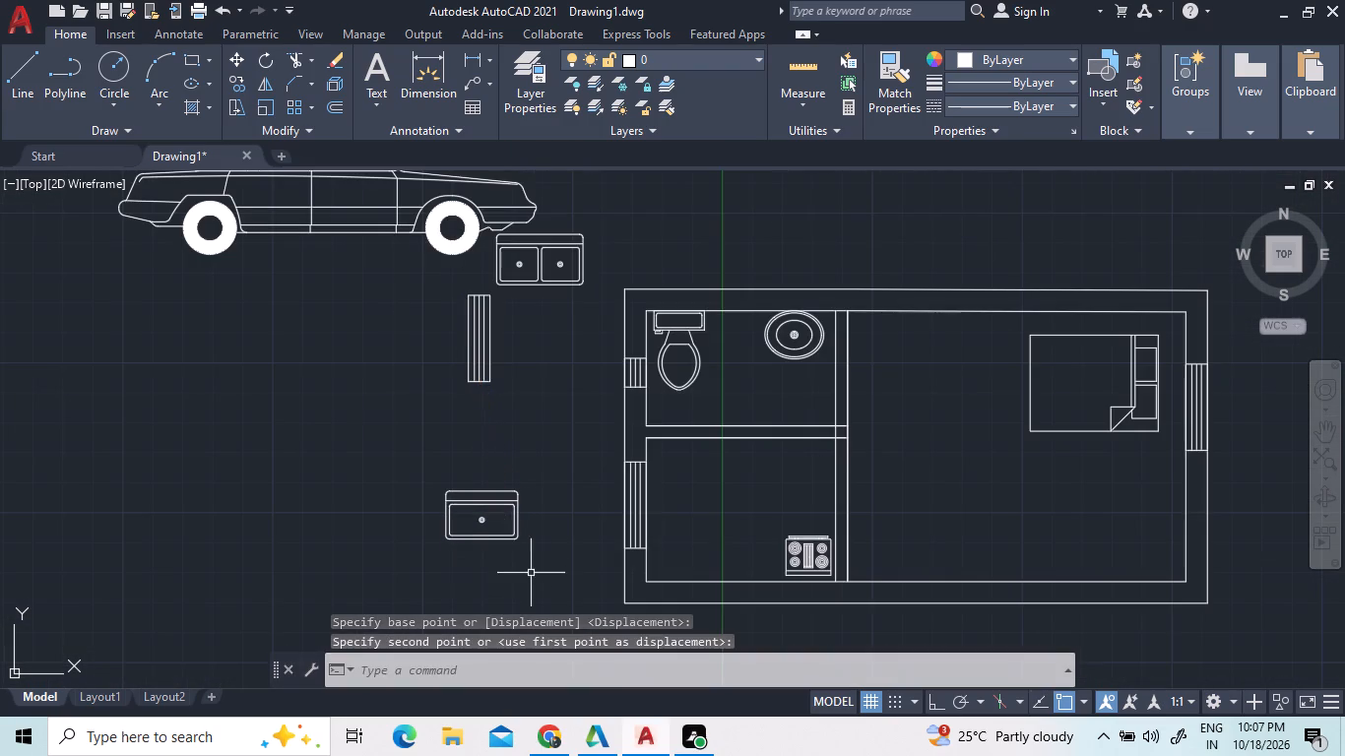
# Rotate the single-bowl sink 90° counterclockwise about its upper-right corner, with Ortho on.
pyautogui.click(538, 563)
pyautogui.click(465, 519)
pyautogui.rightClick(511, 494)
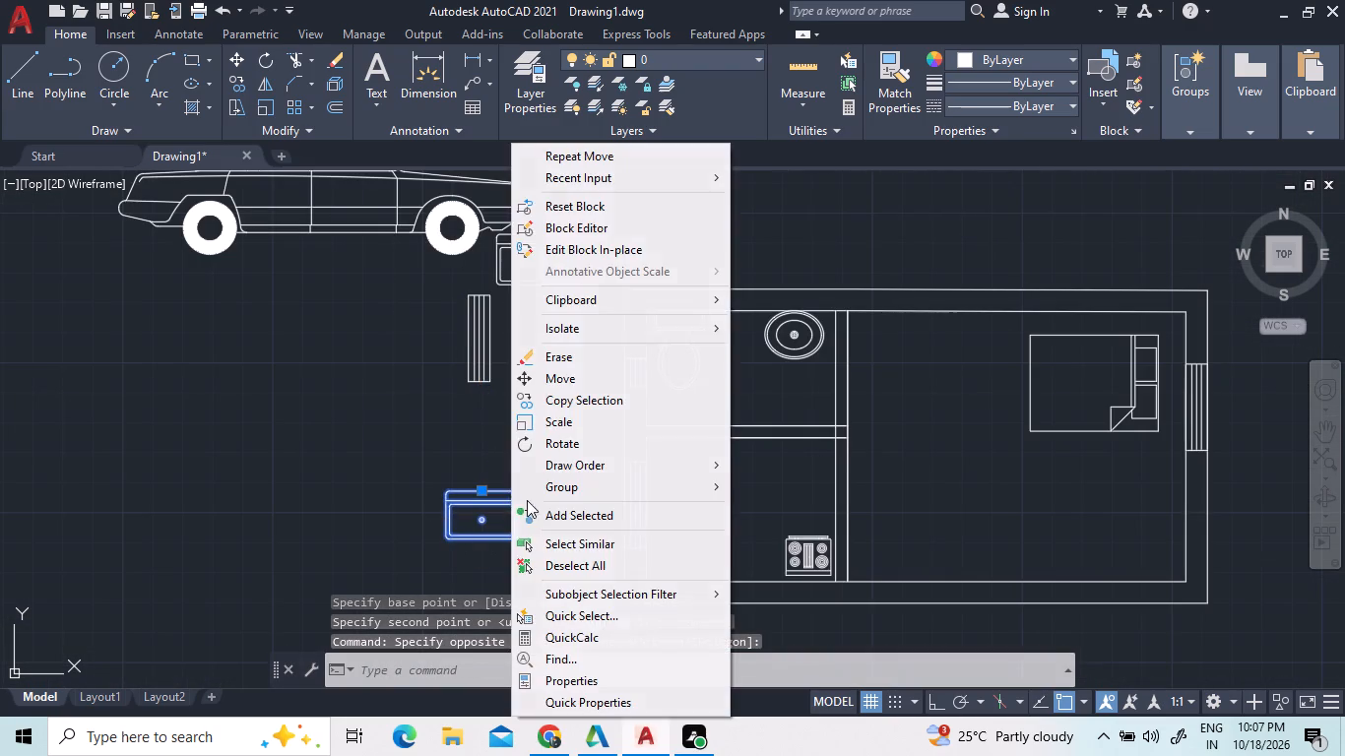
pyautogui.click(555, 451)
pyautogui.click(518, 486)
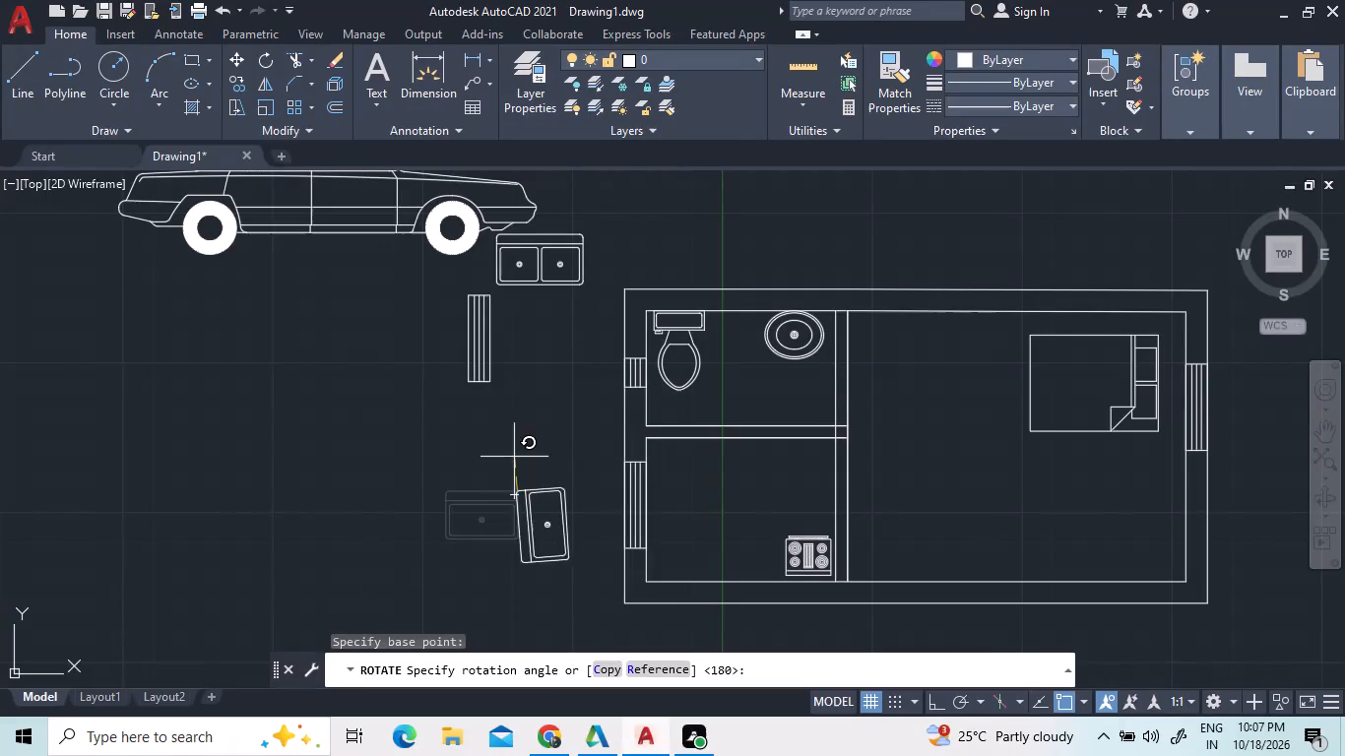
pyautogui.press('F8')
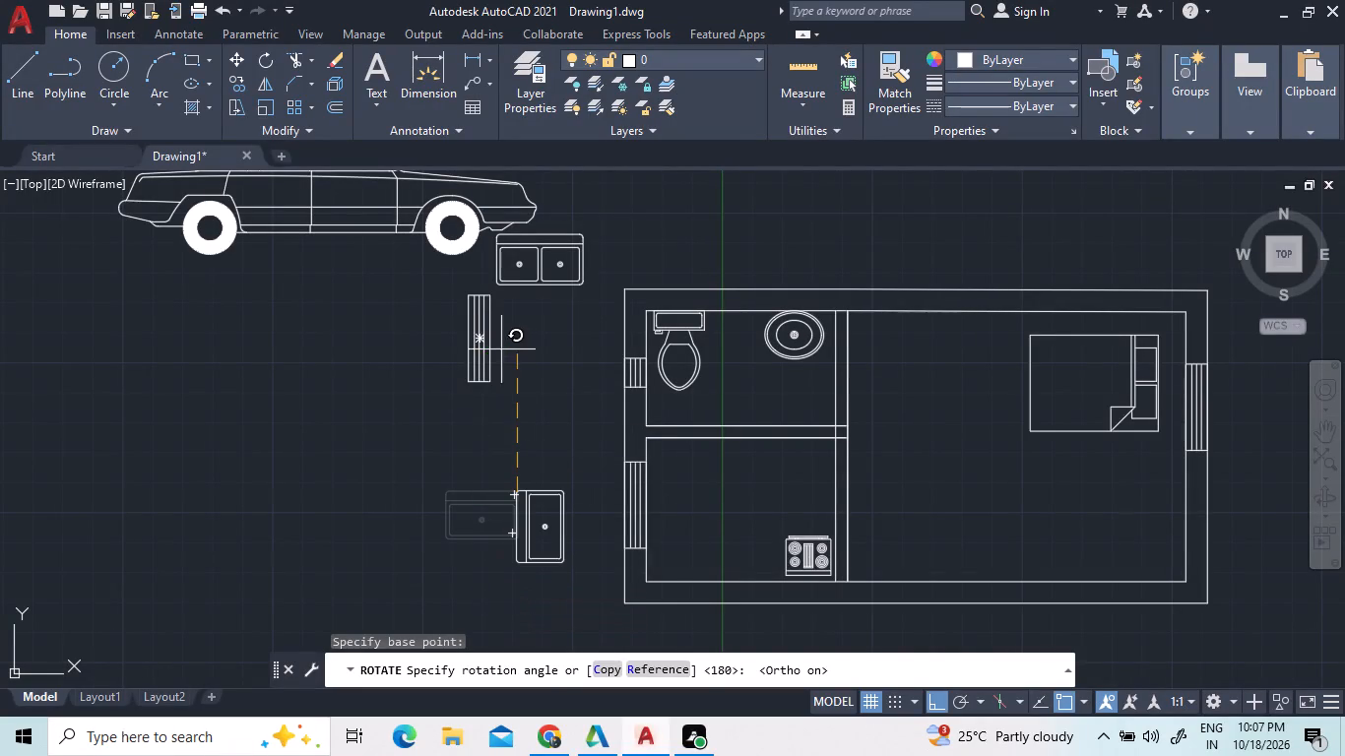
pyautogui.click(529, 387)
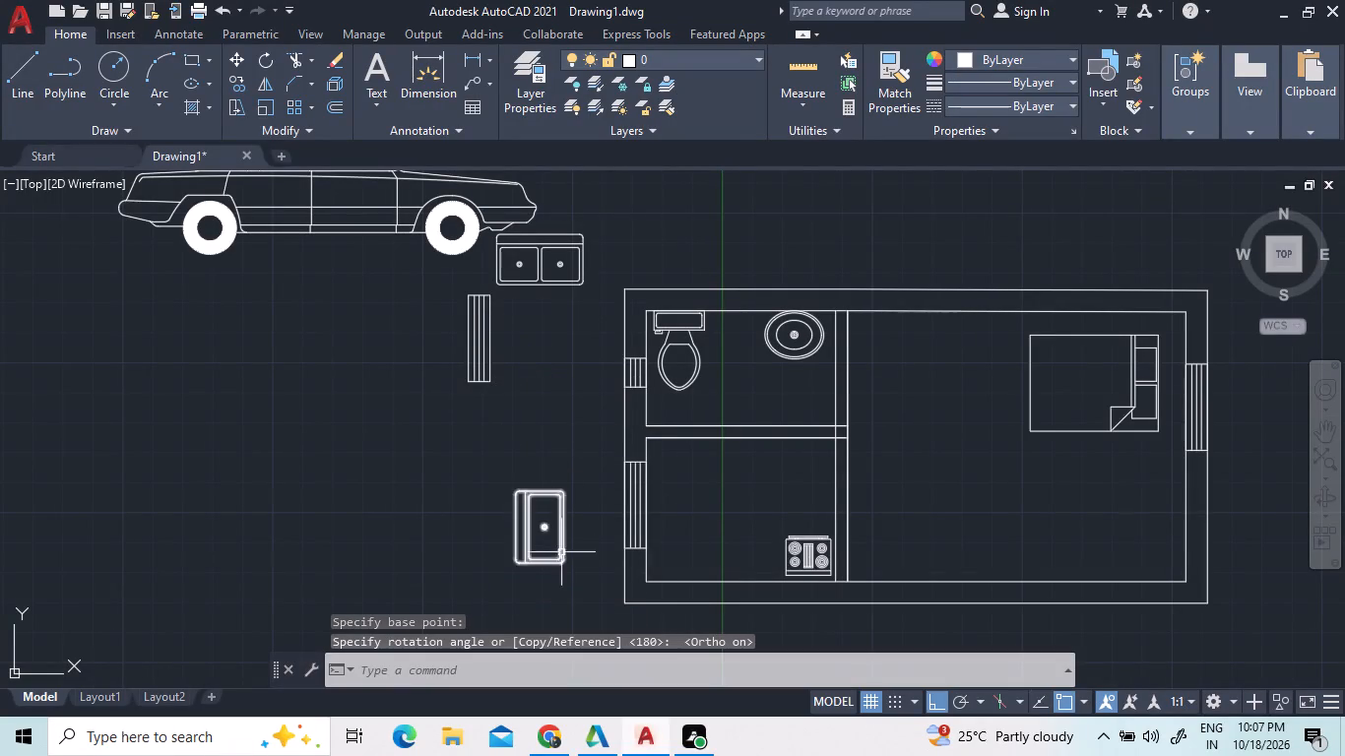
# Scale the single-bowl sink down slightly about the lower-left corner of its body.
pyautogui.click(566, 581)
pyautogui.click(545, 561)
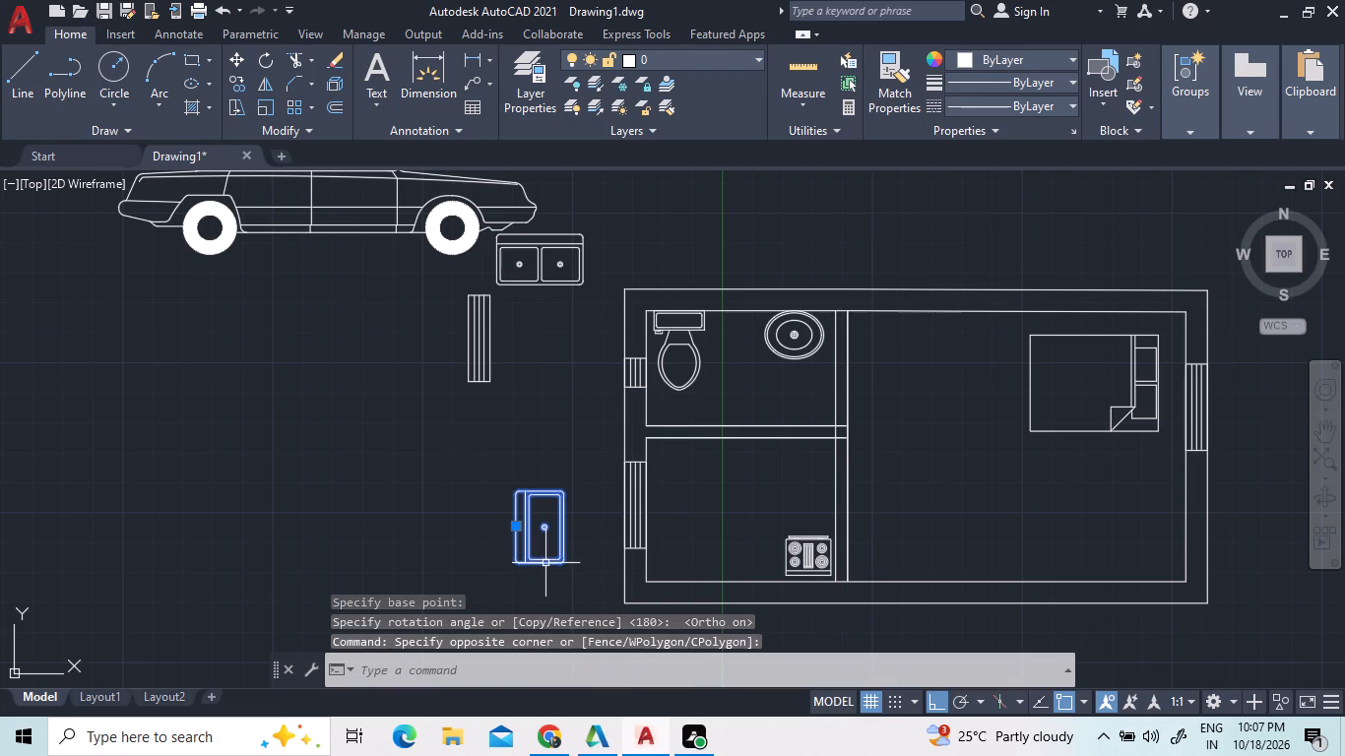
pyautogui.write('sc')
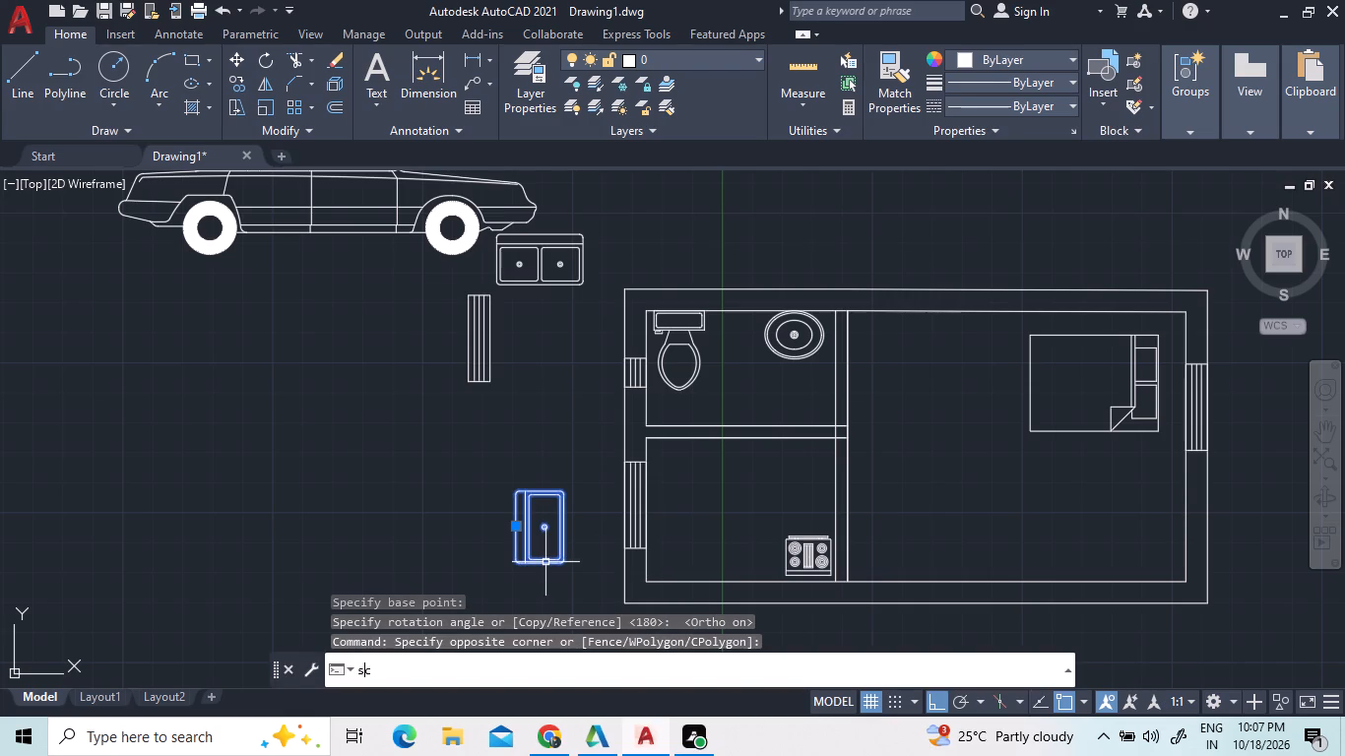
pyautogui.press('.')
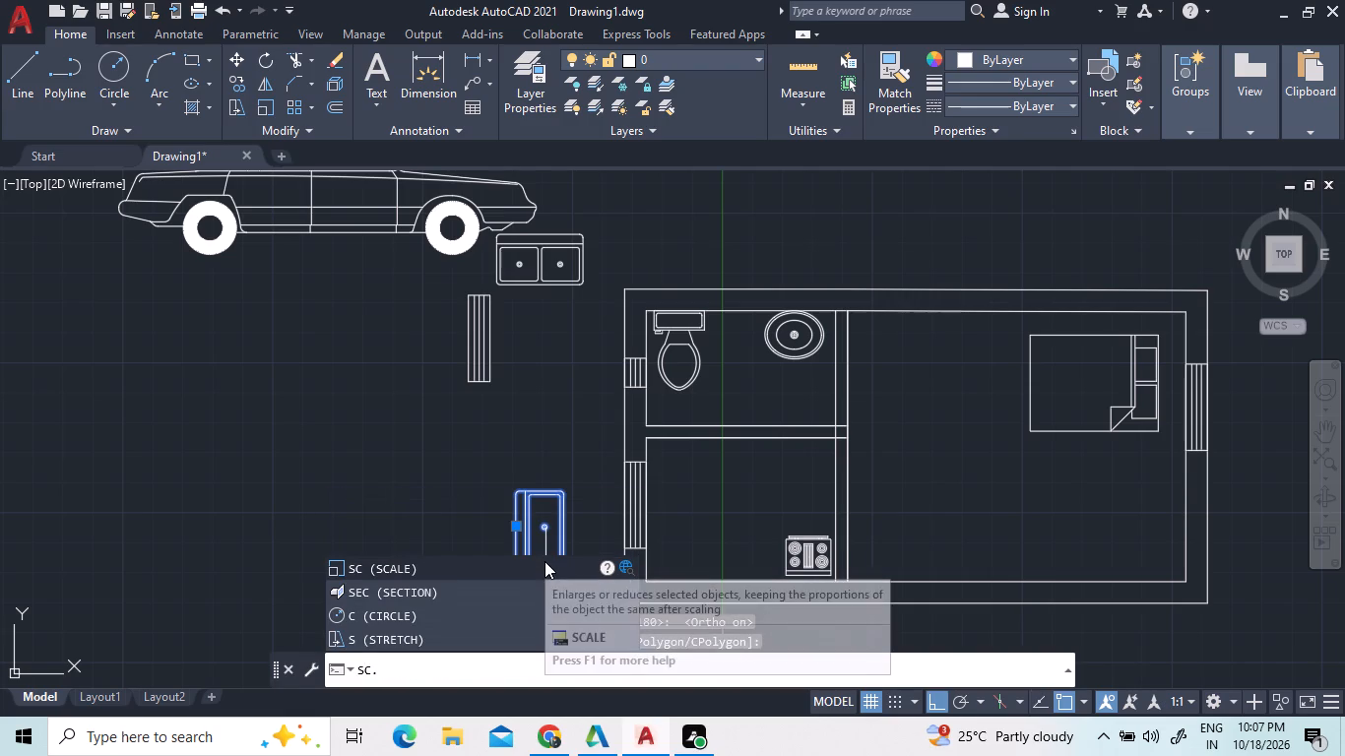
pyautogui.press('BackSpace')
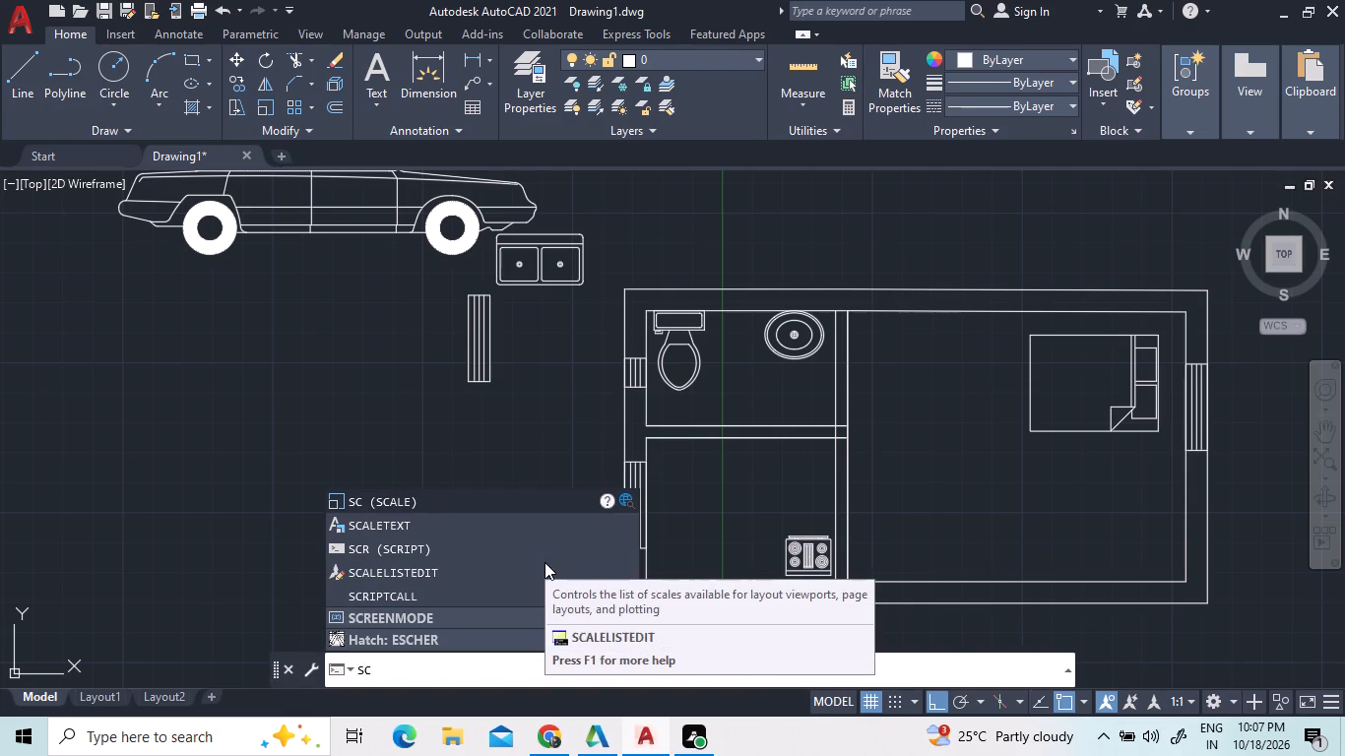
pyautogui.press('Return')
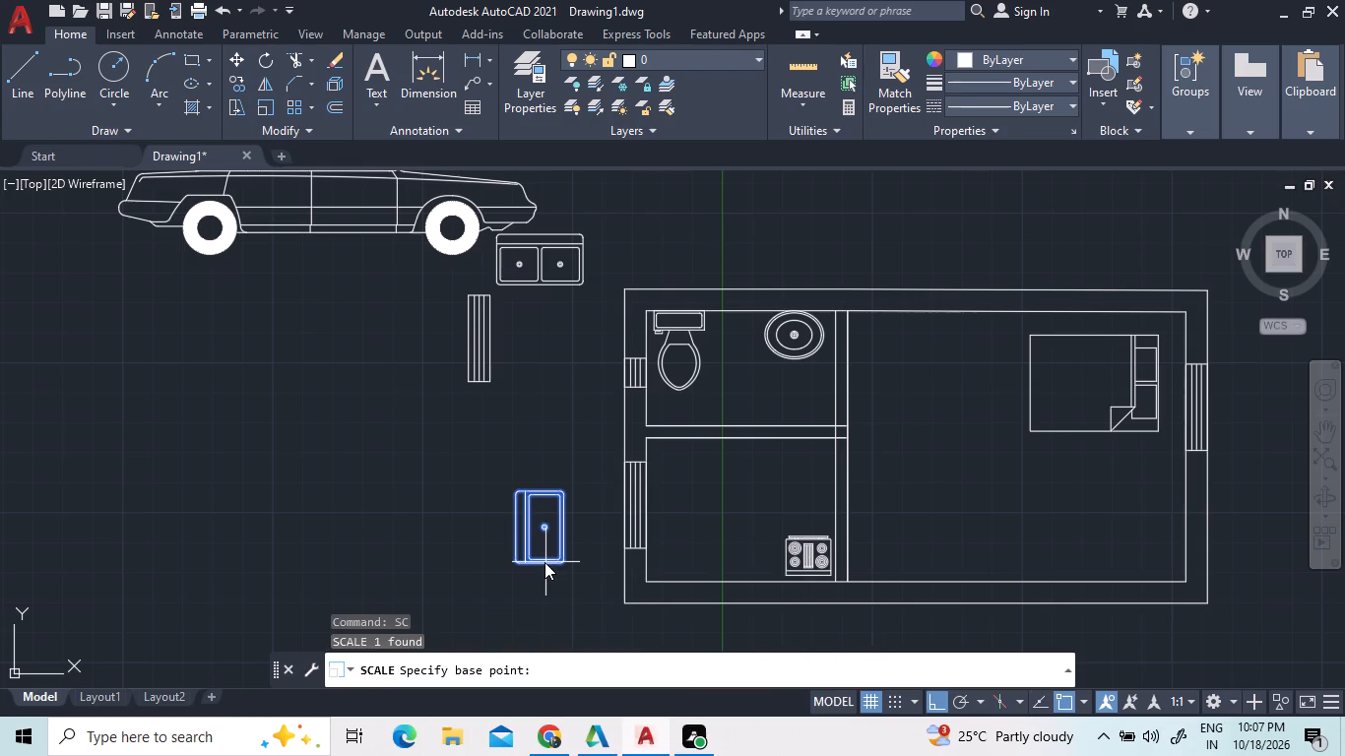
pyautogui.scroll(4, 540, 561)
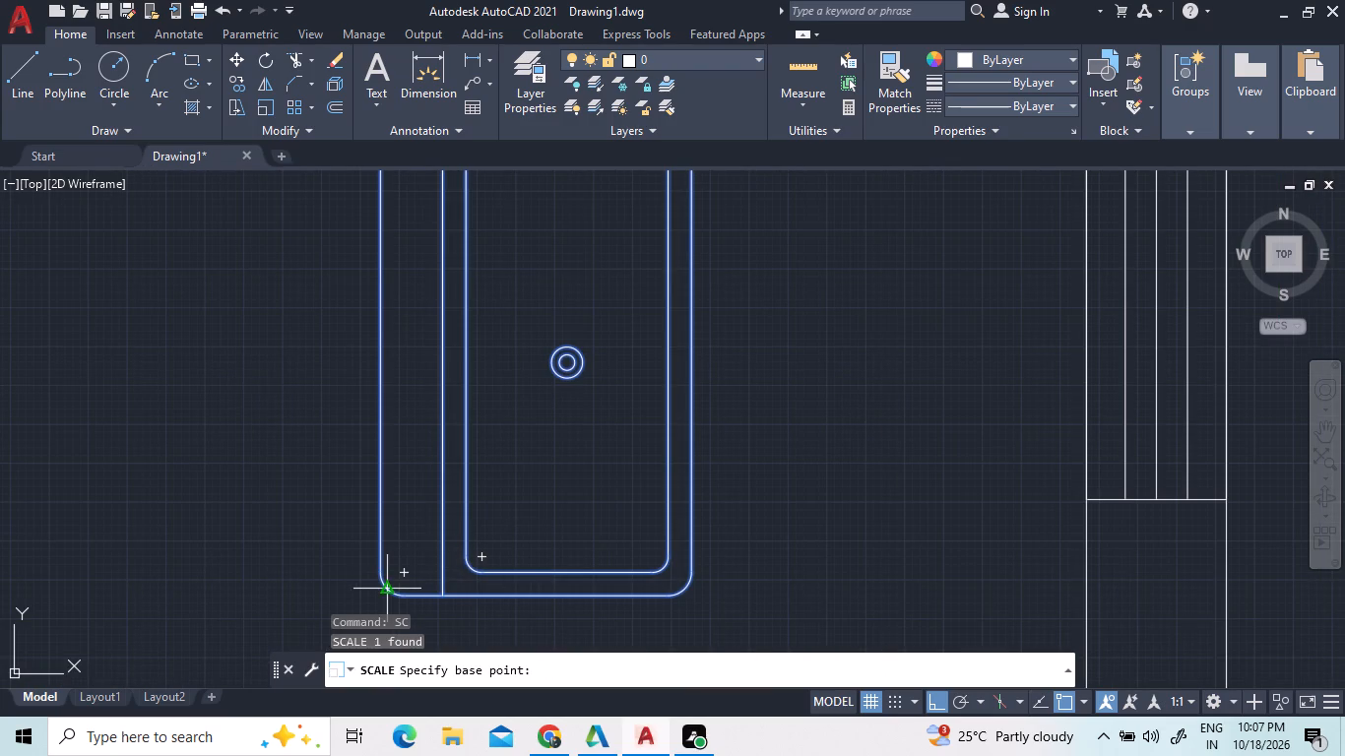
pyautogui.click(383, 584)
pyautogui.scroll(-3, 414, 565)
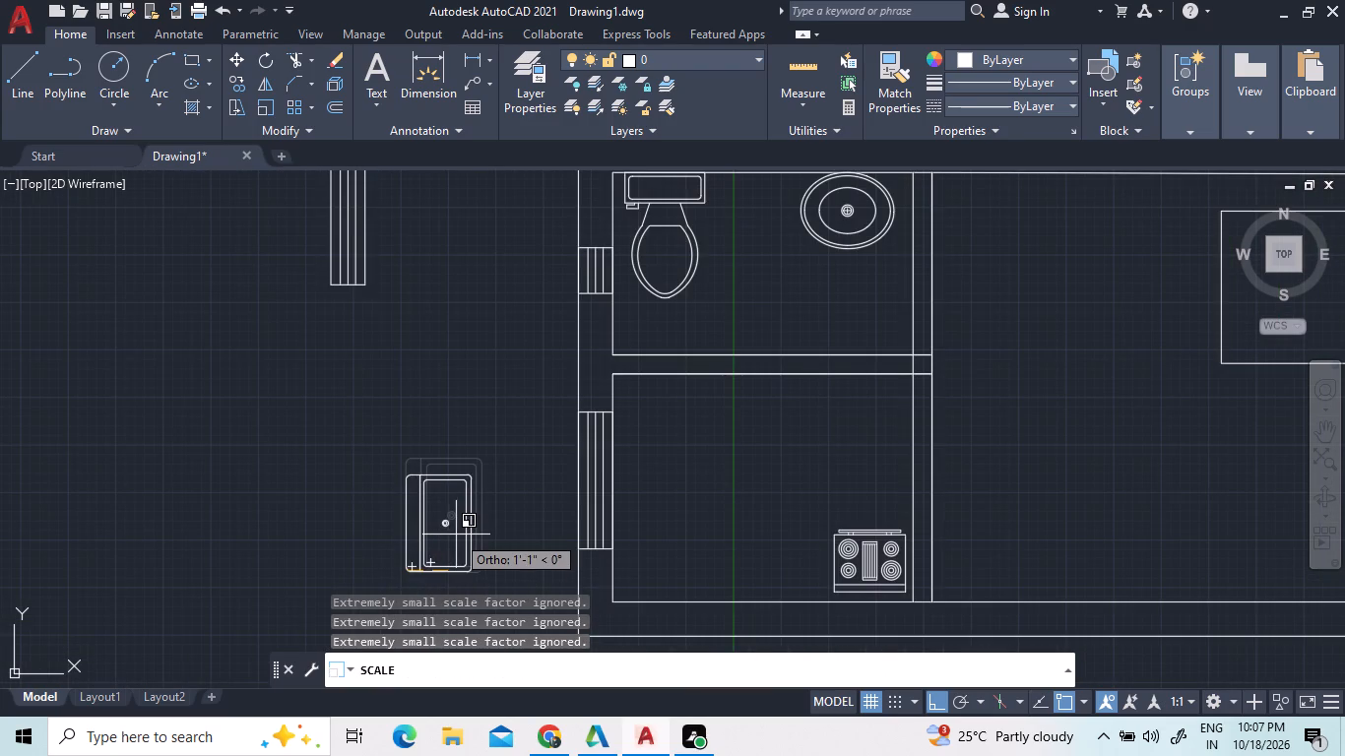
pyautogui.click(456, 534)
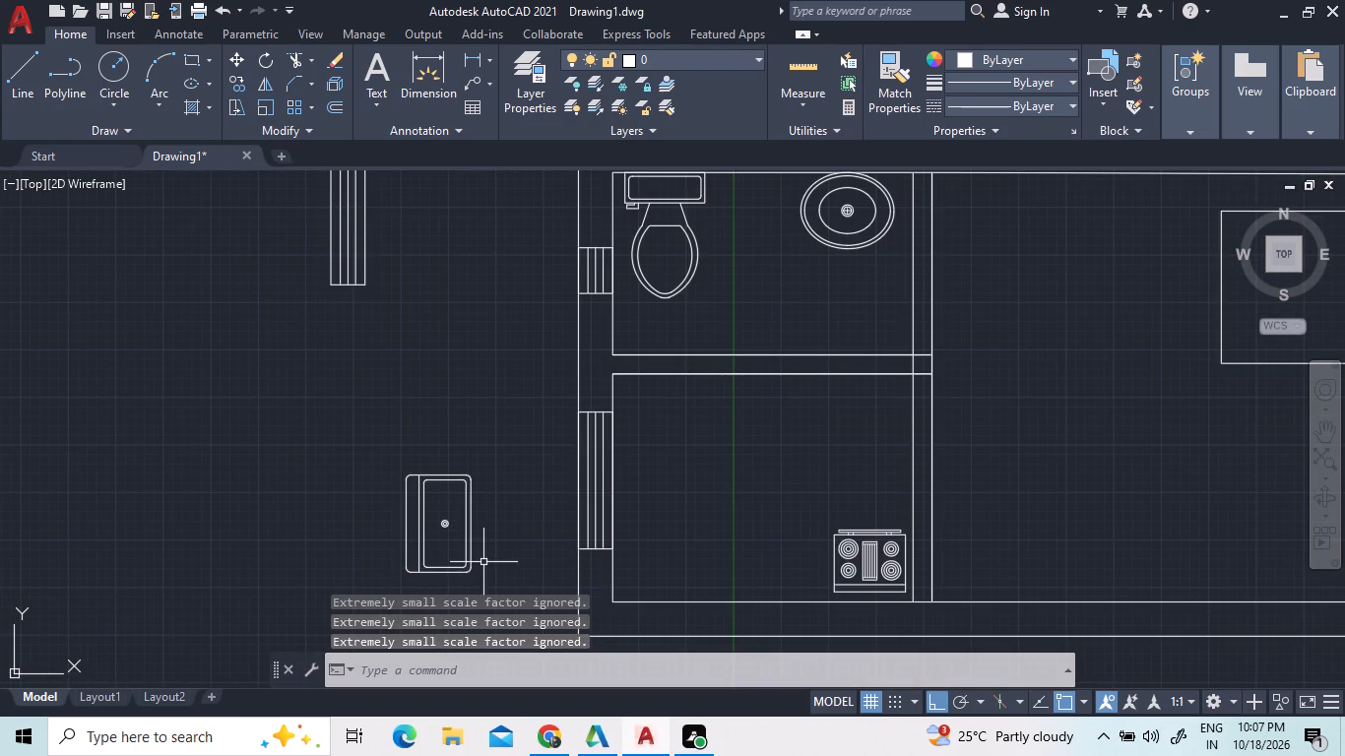
# Move the sink by its drain, with Ortho off, into the lower-left room beside the window, just below the horizontal partition.
pyautogui.click(477, 581)
pyautogui.click(449, 565)
pyautogui.rightClick(456, 555)
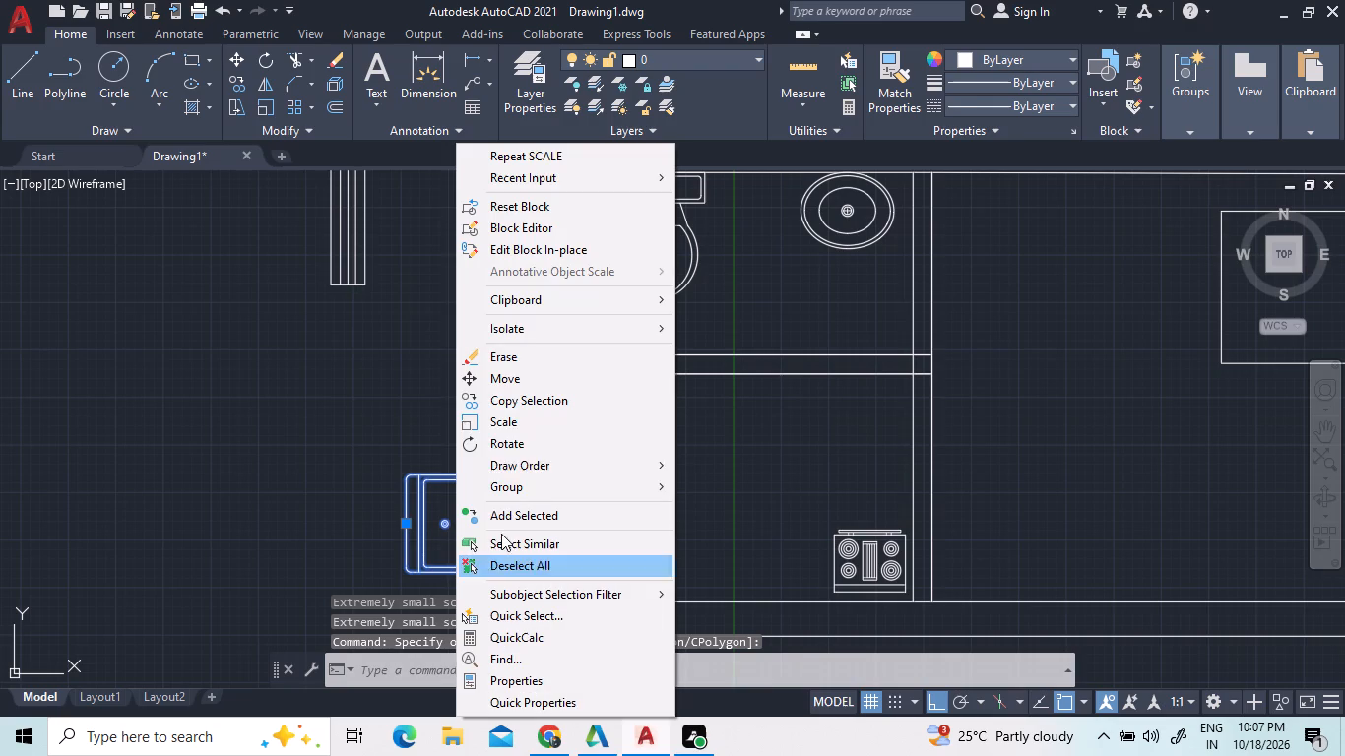
pyautogui.click(508, 384)
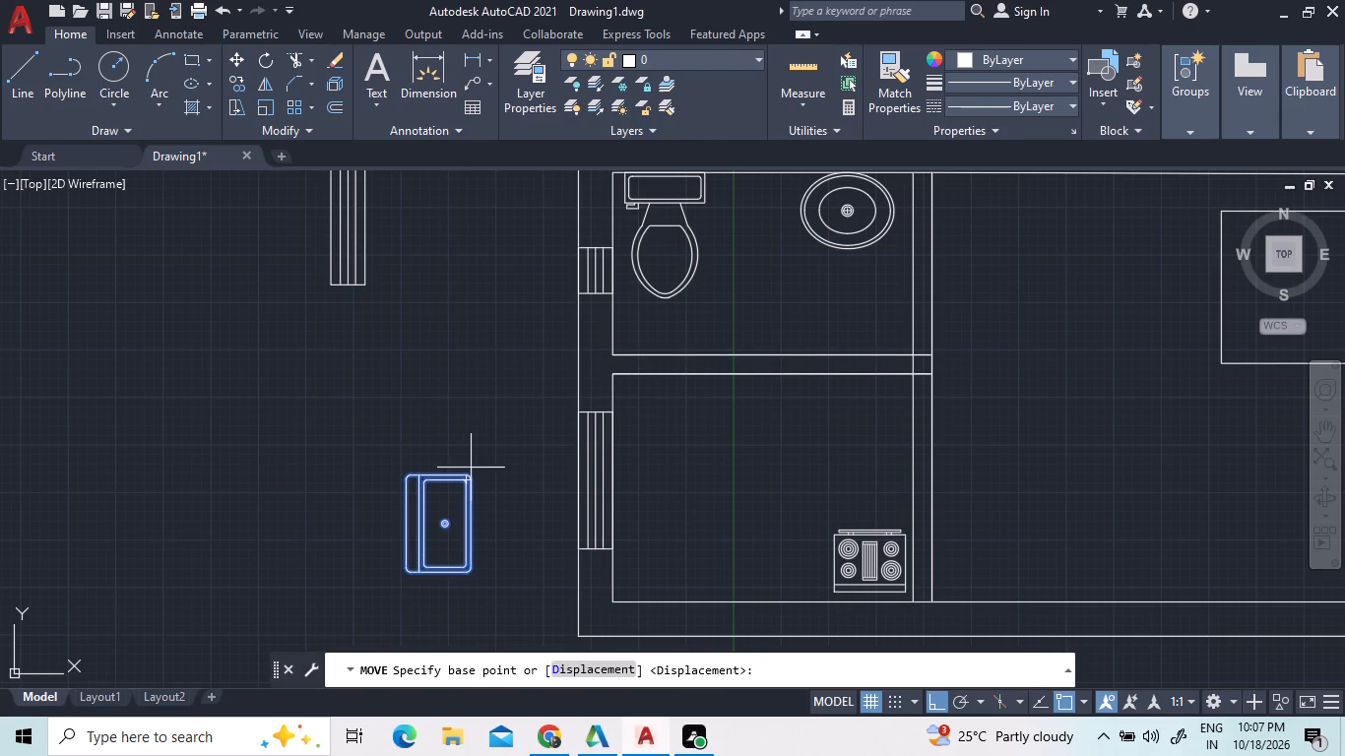
pyautogui.click(447, 524)
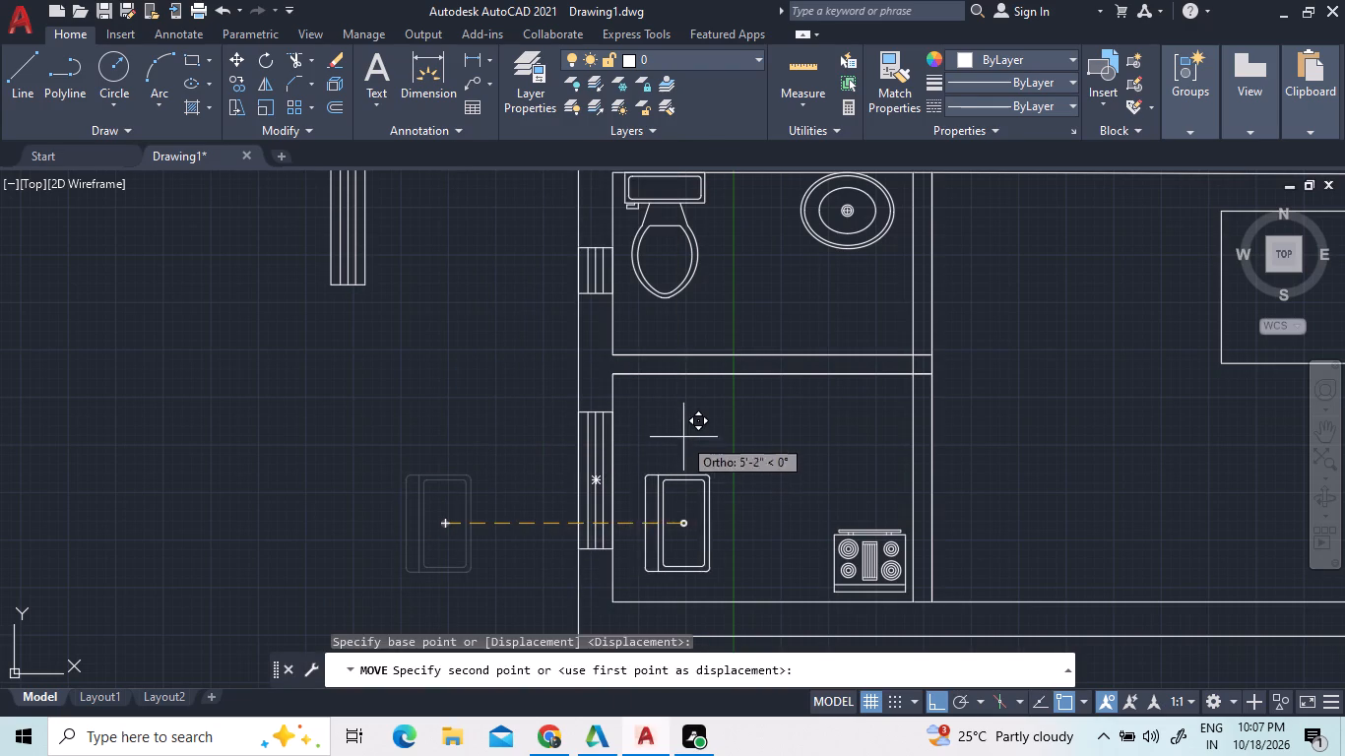
pyautogui.press('F8')
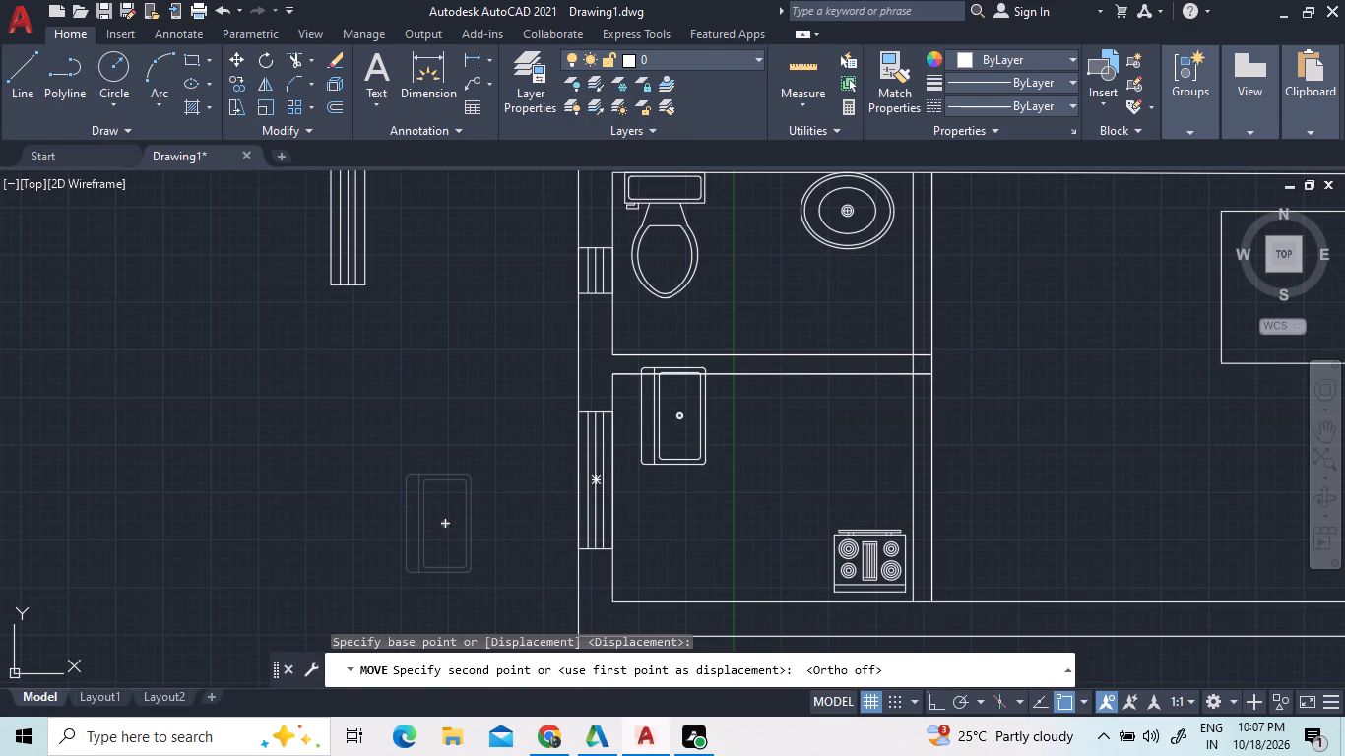
pyautogui.scroll(2, 679, 416)
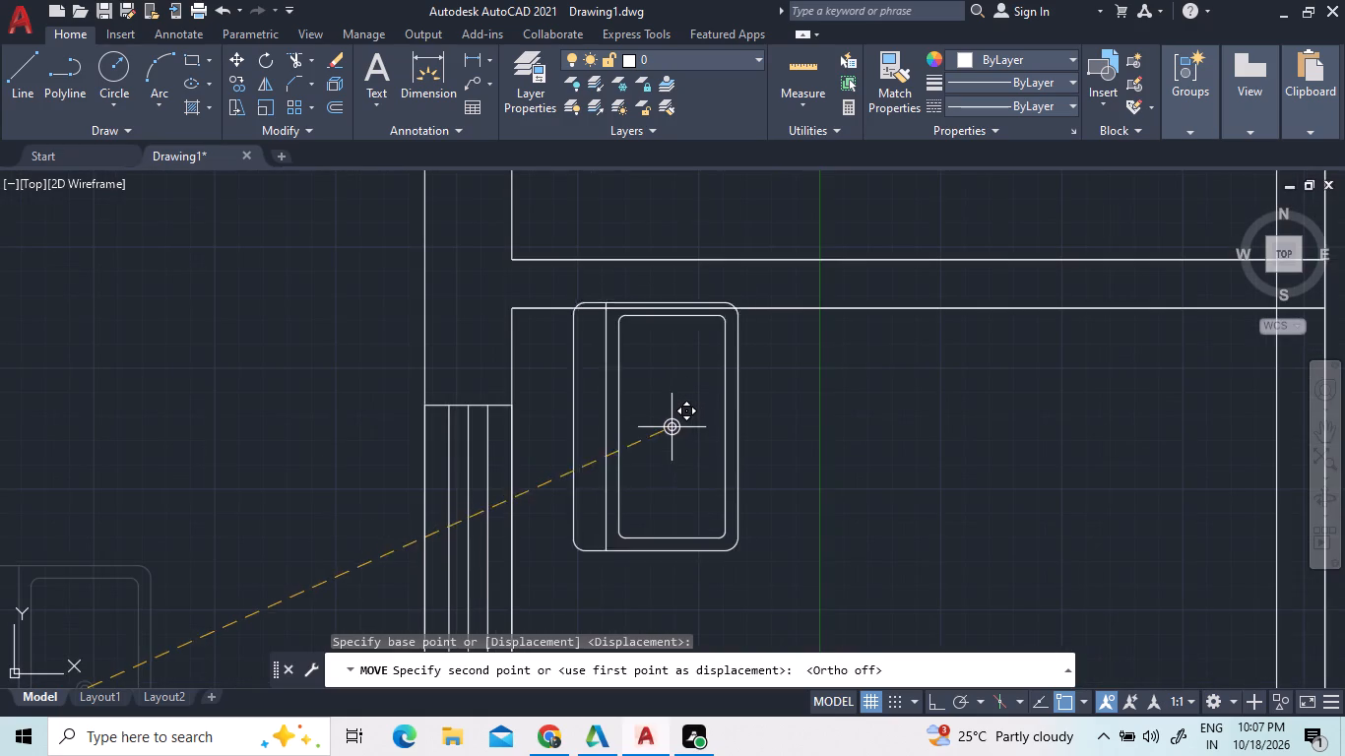
pyautogui.click(627, 458)
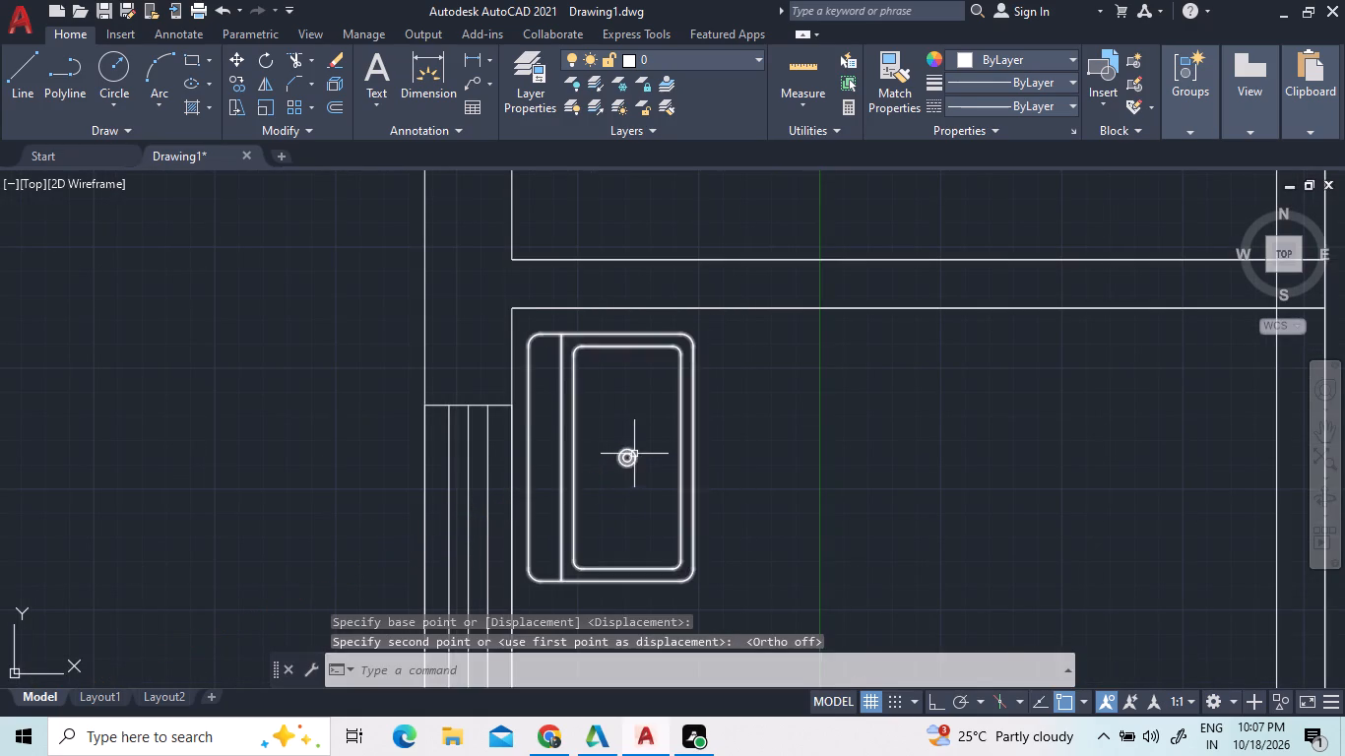
# Draw an L-shaped counter line with Ortho on, from the horizontal partition beside the sink about 3'-4" down, and across to the vertical partition above the stove.
pyautogui.scroll(-4, 634, 454)
pyautogui.scroll(1, 662, 475)
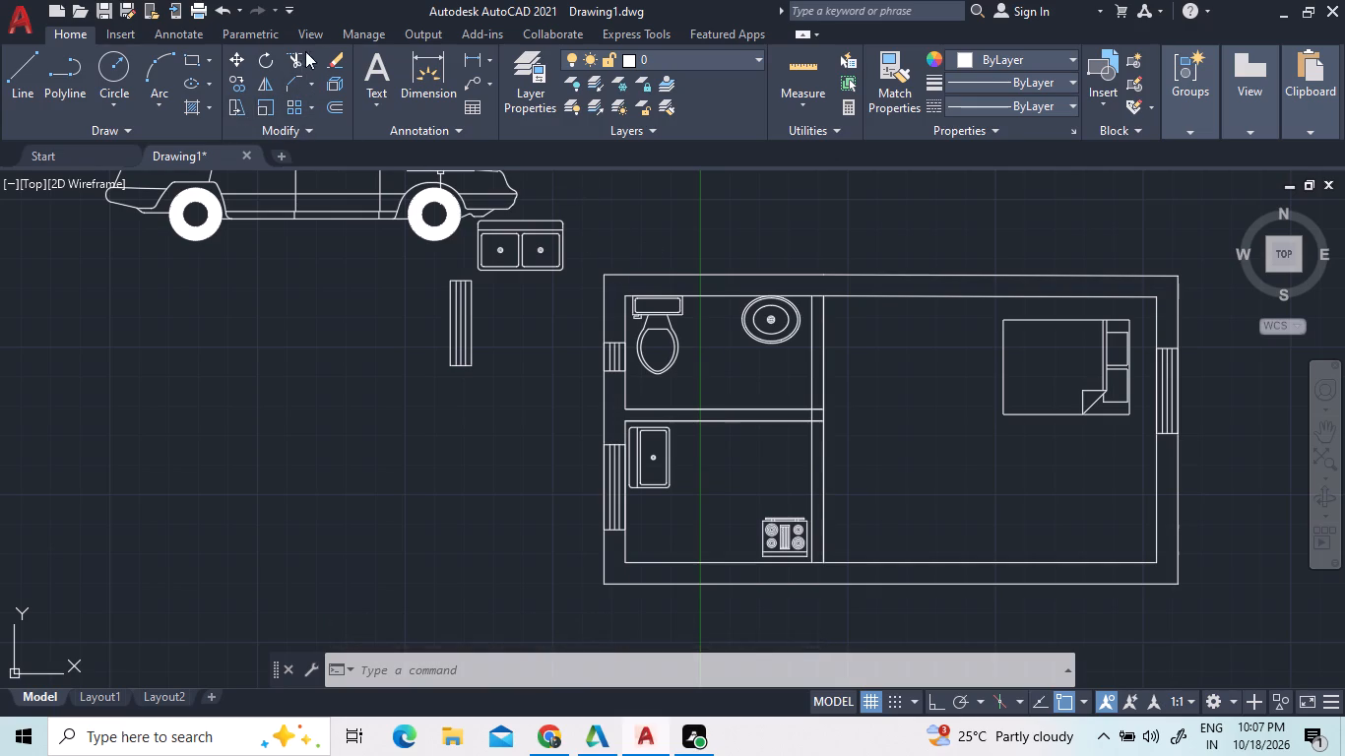
pyautogui.click(193, 58)
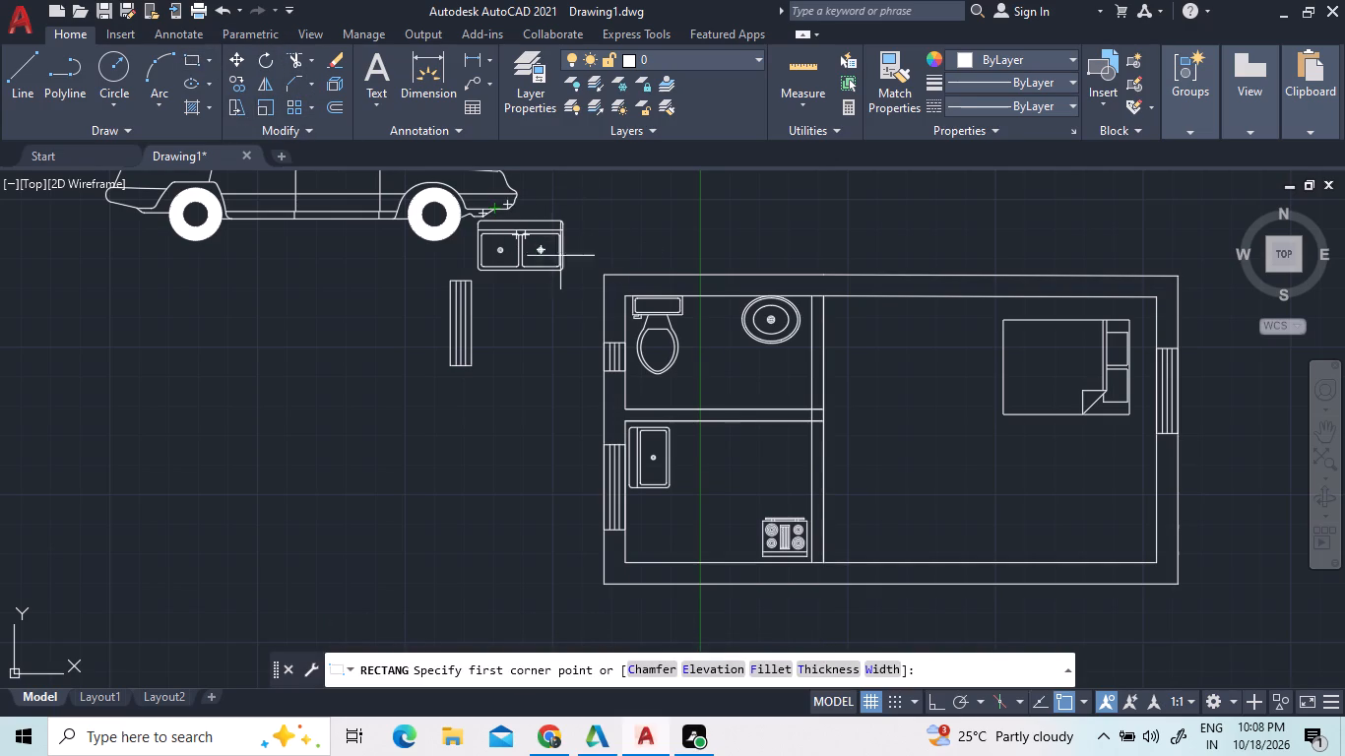
pyautogui.scroll(2, 802, 423)
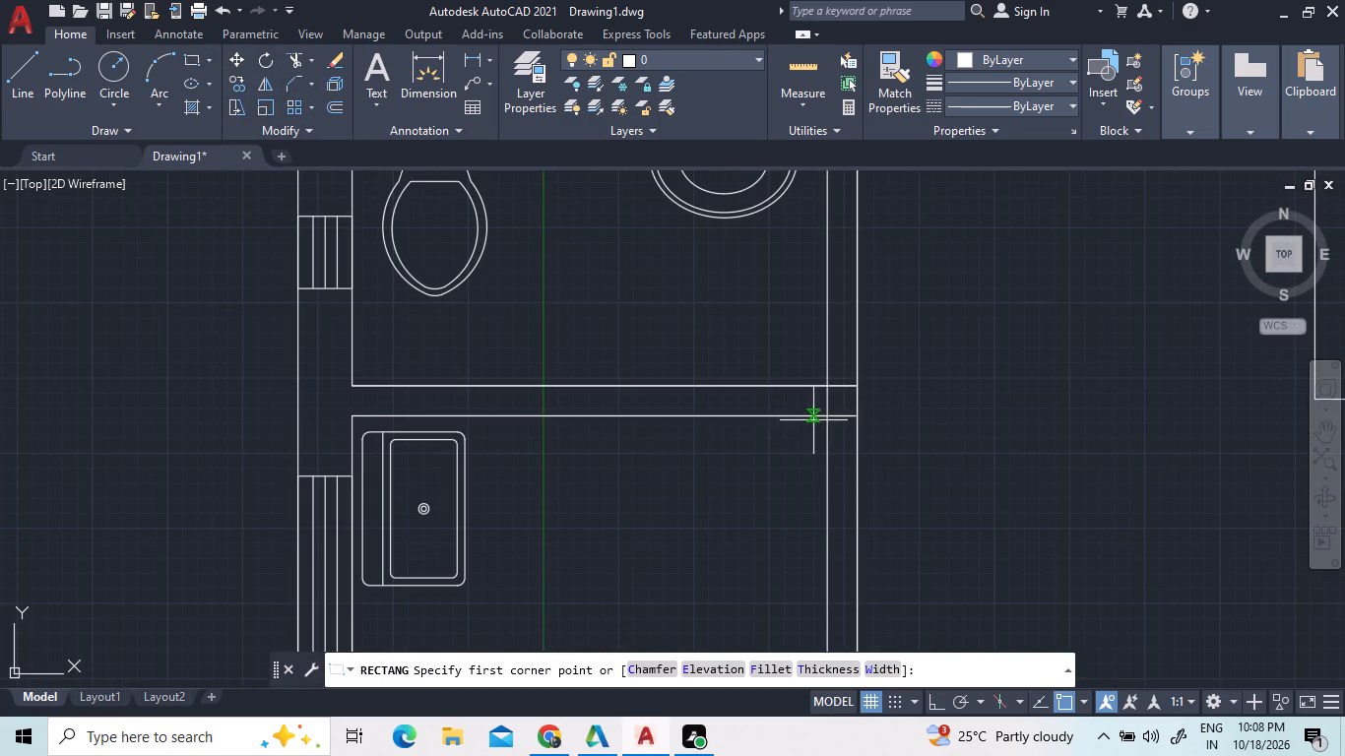
pyautogui.click(32, 56)
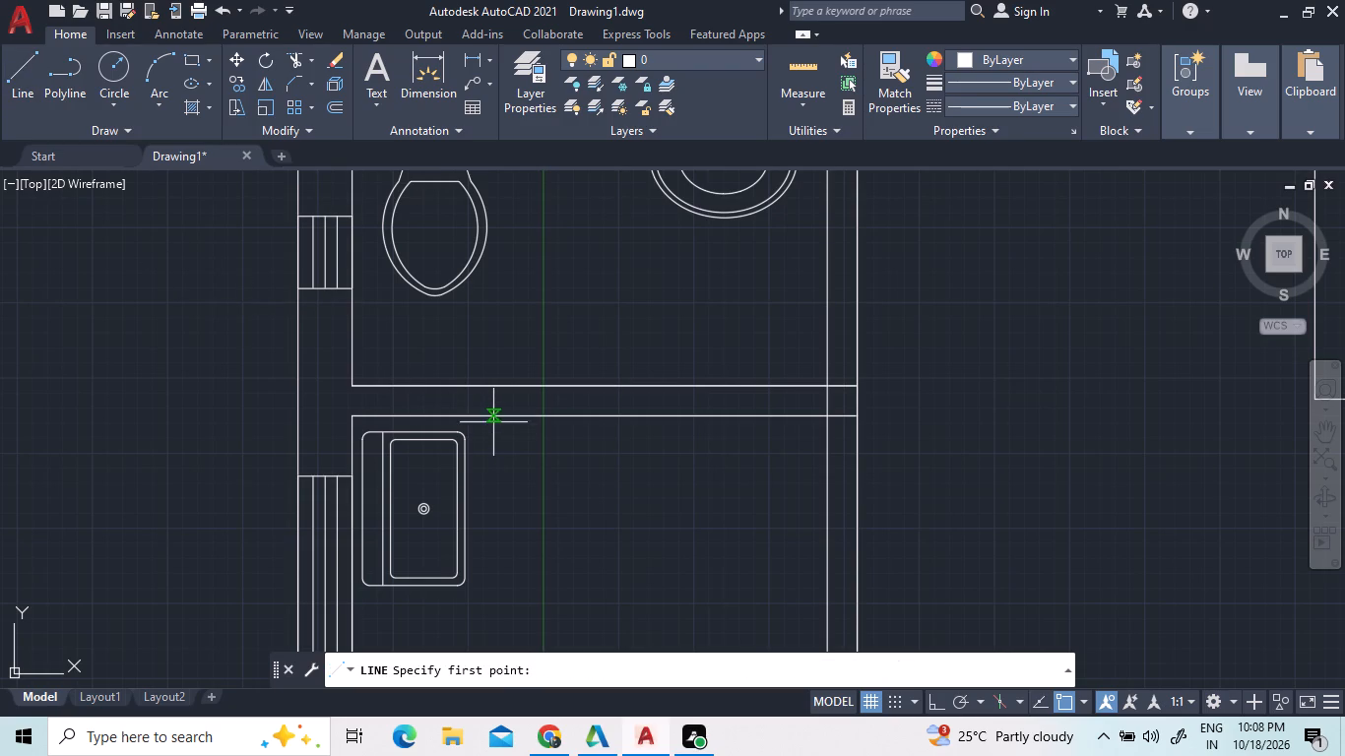
pyautogui.scroll(3, 497, 417)
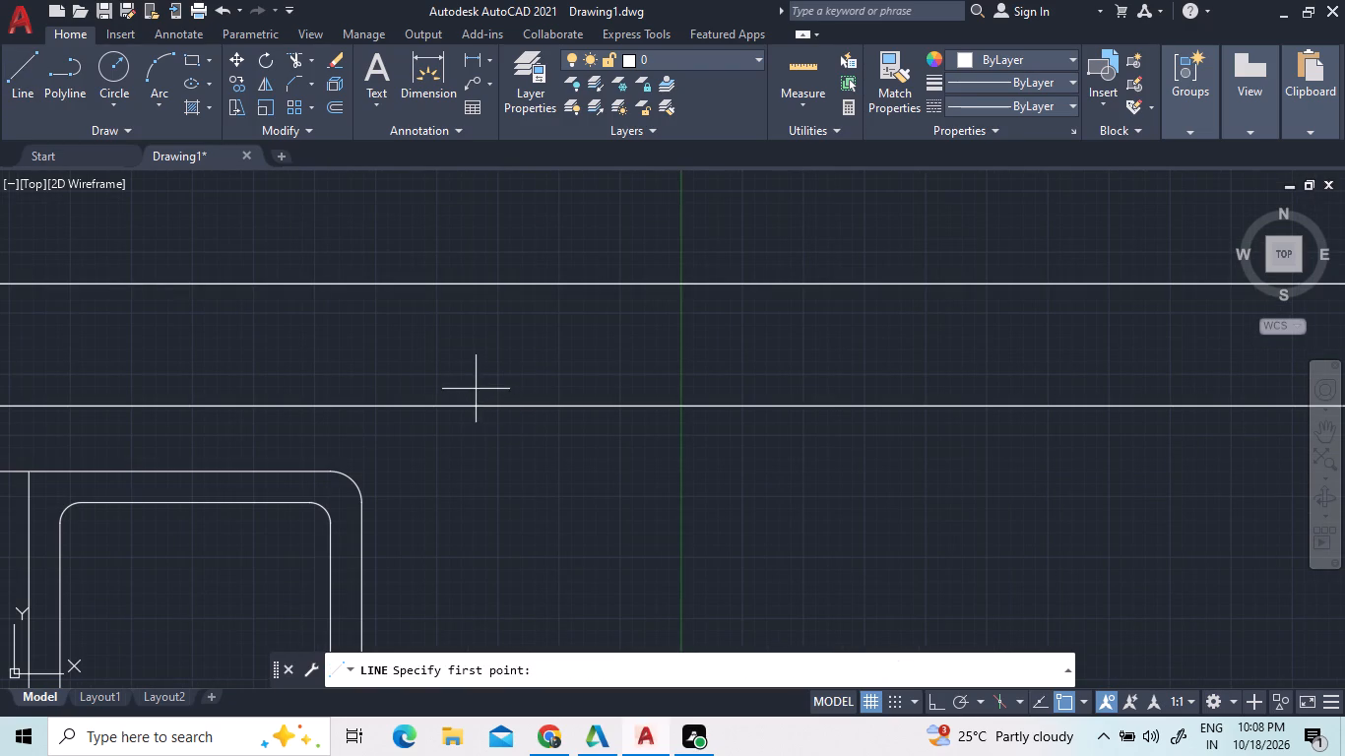
pyautogui.tripleClick(398, 407)
pyautogui.scroll(-2, 403, 472)
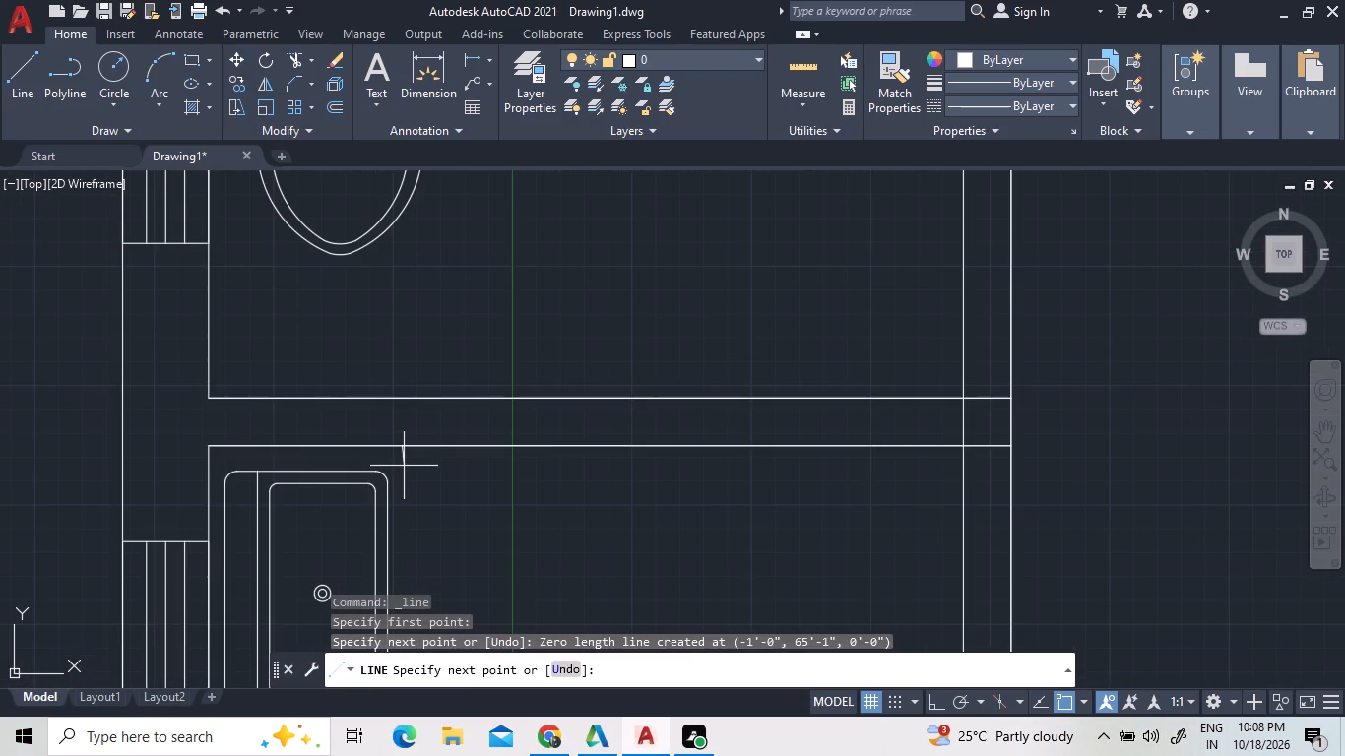
pyautogui.press('F8')
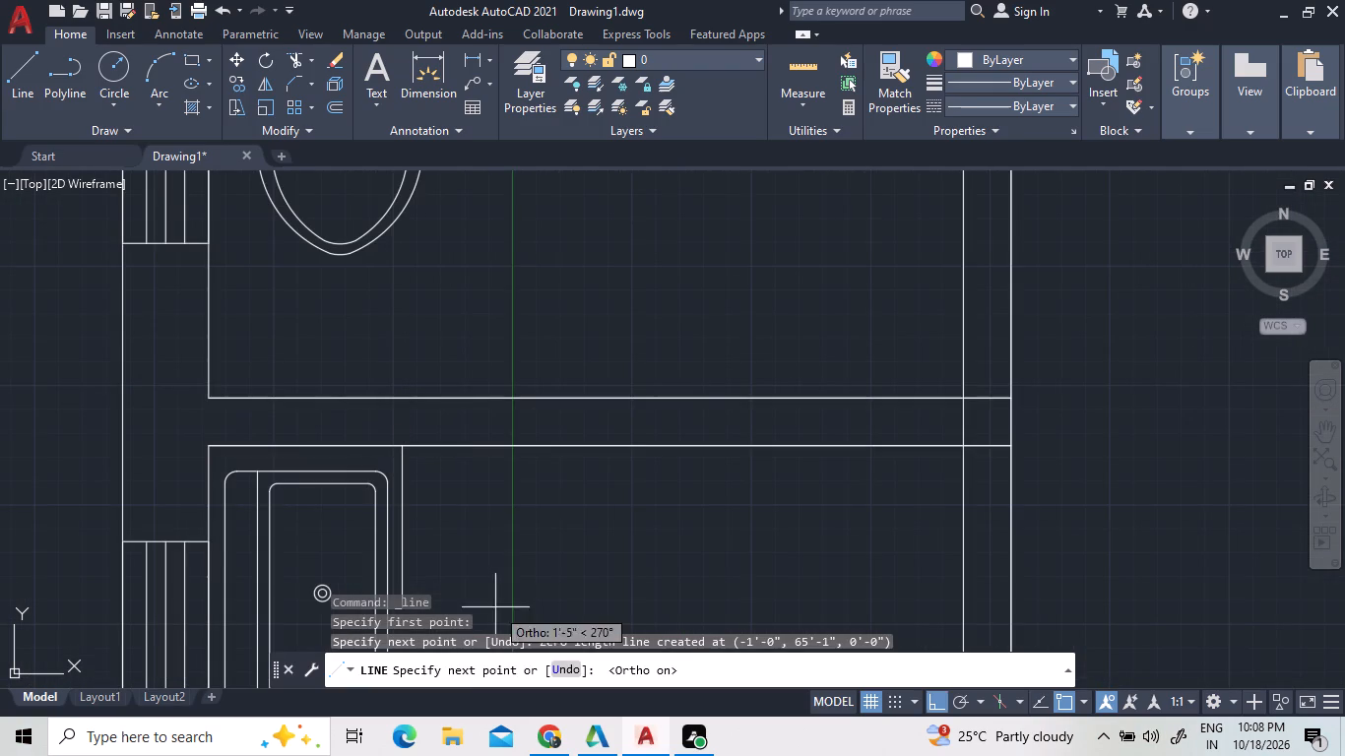
pyautogui.scroll(-5, 442, 542)
pyautogui.scroll(2, 442, 572)
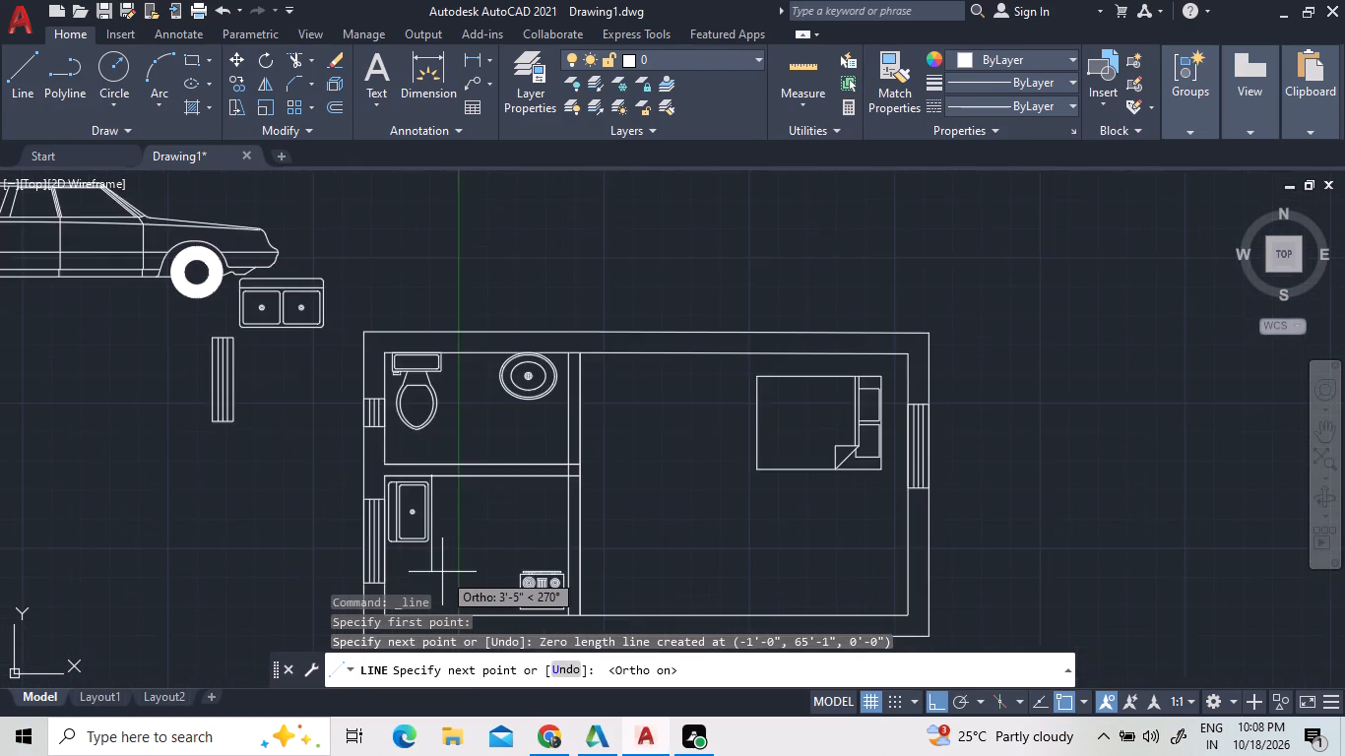
pyautogui.scroll(2, 443, 572)
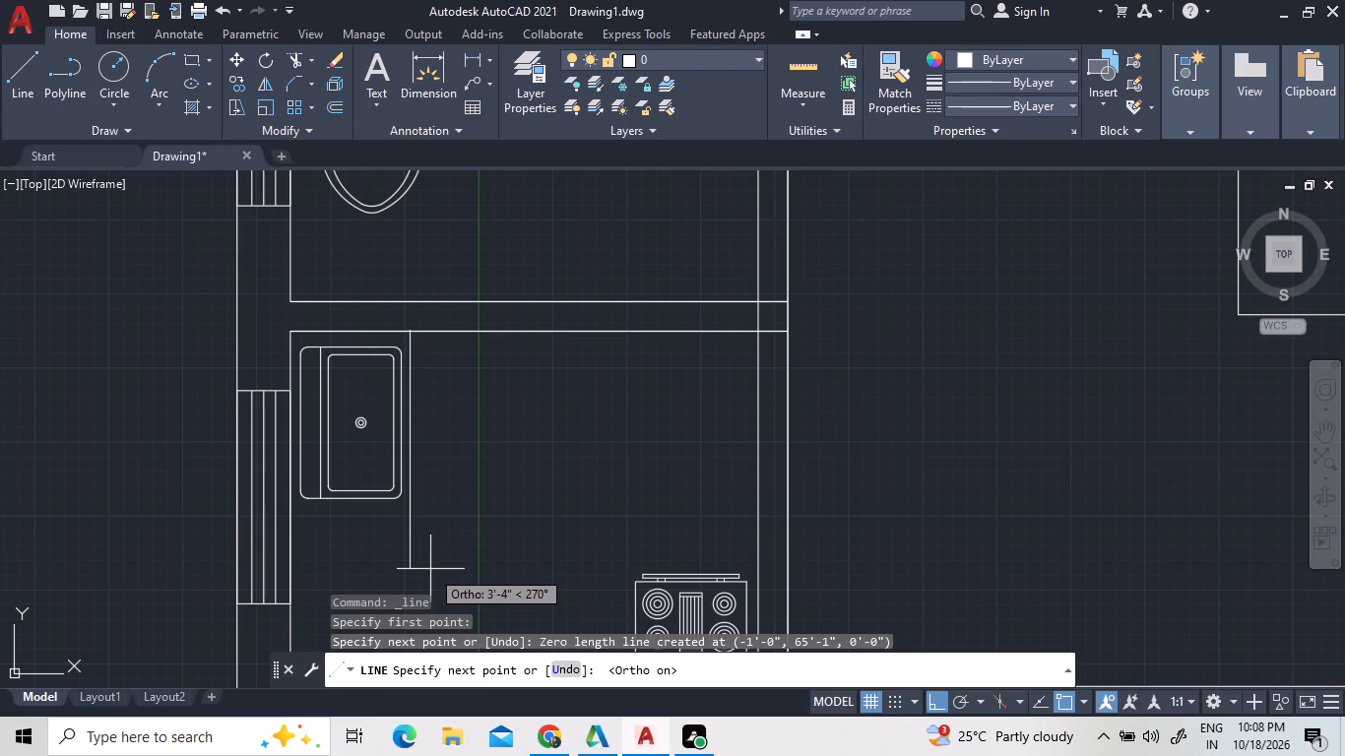
pyautogui.click(430, 569)
pyautogui.scroll(3, 741, 581)
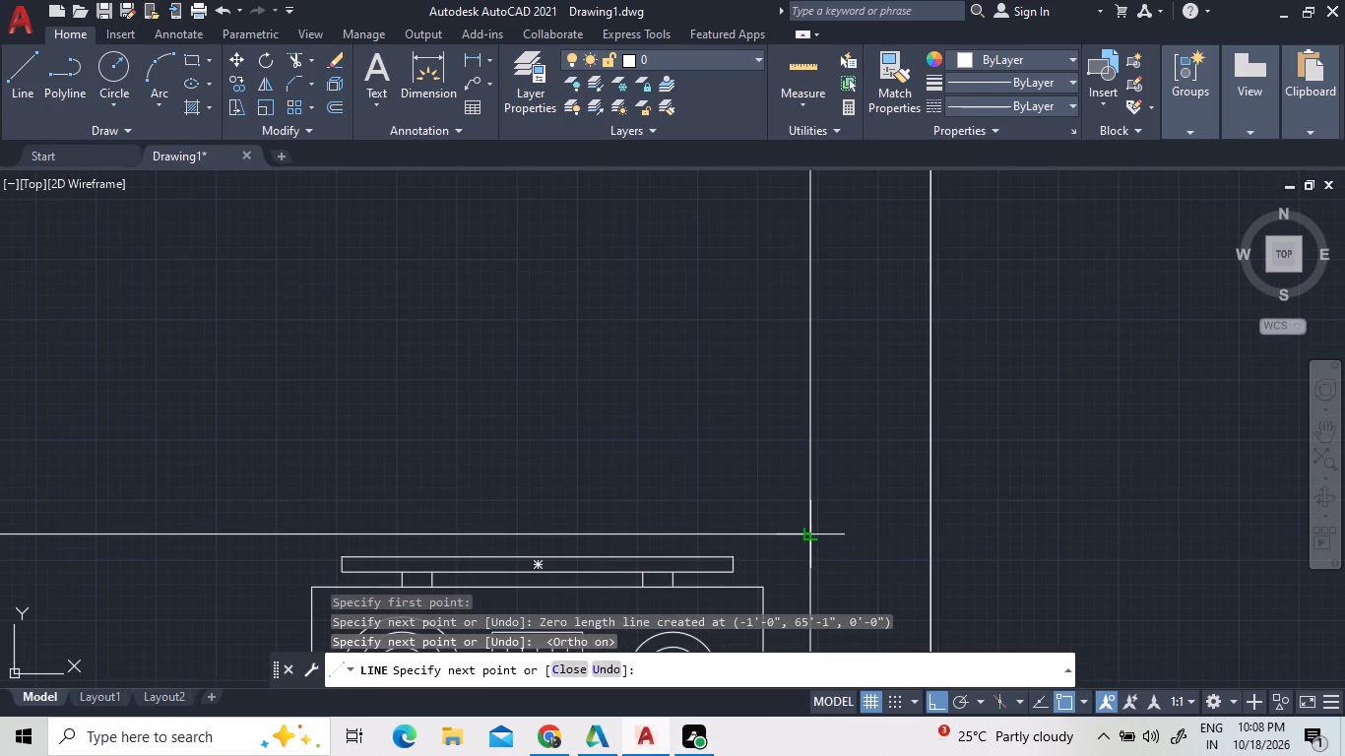
pyautogui.click(805, 536)
pyautogui.rightClick(810, 506)
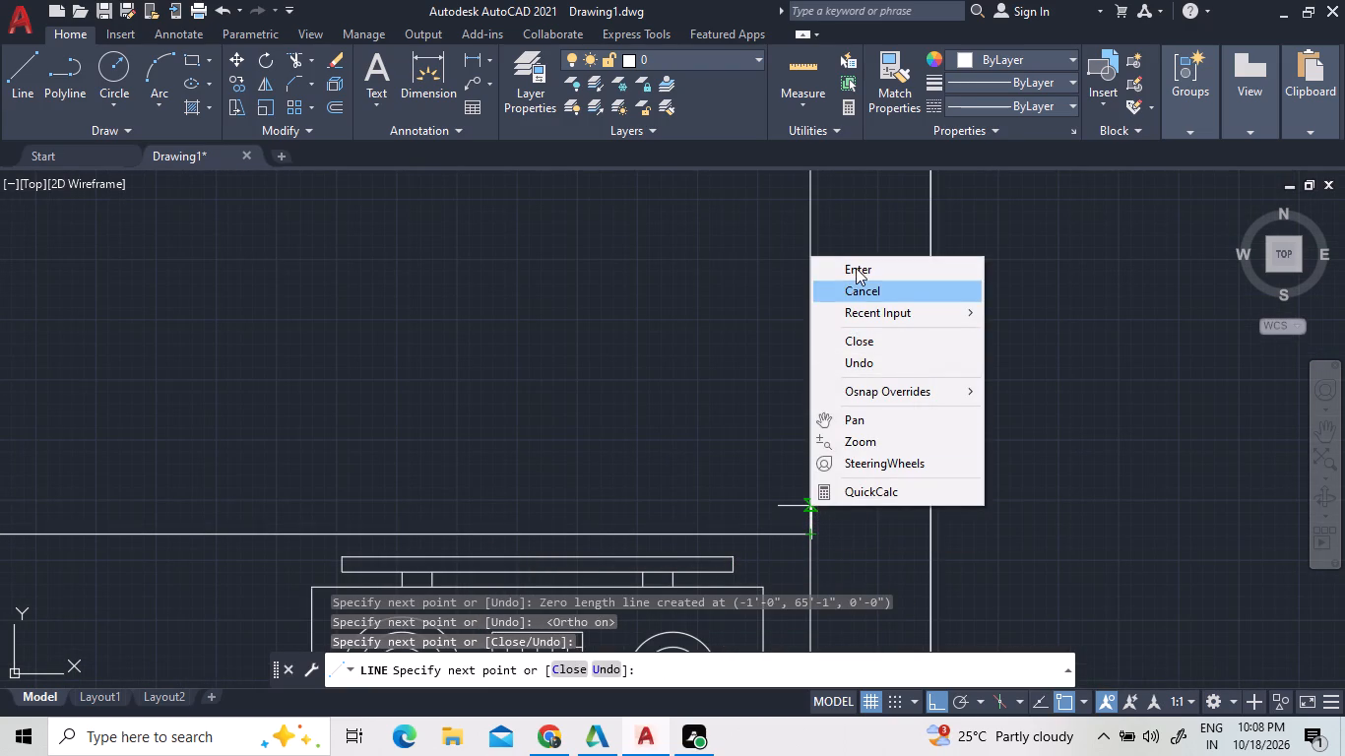
pyautogui.click(856, 268)
# Draw a line from the counter line's end across the vertical partition into the large room, and down perpendicular to the inner bottom wall line.
pyautogui.scroll(-5, 859, 365)
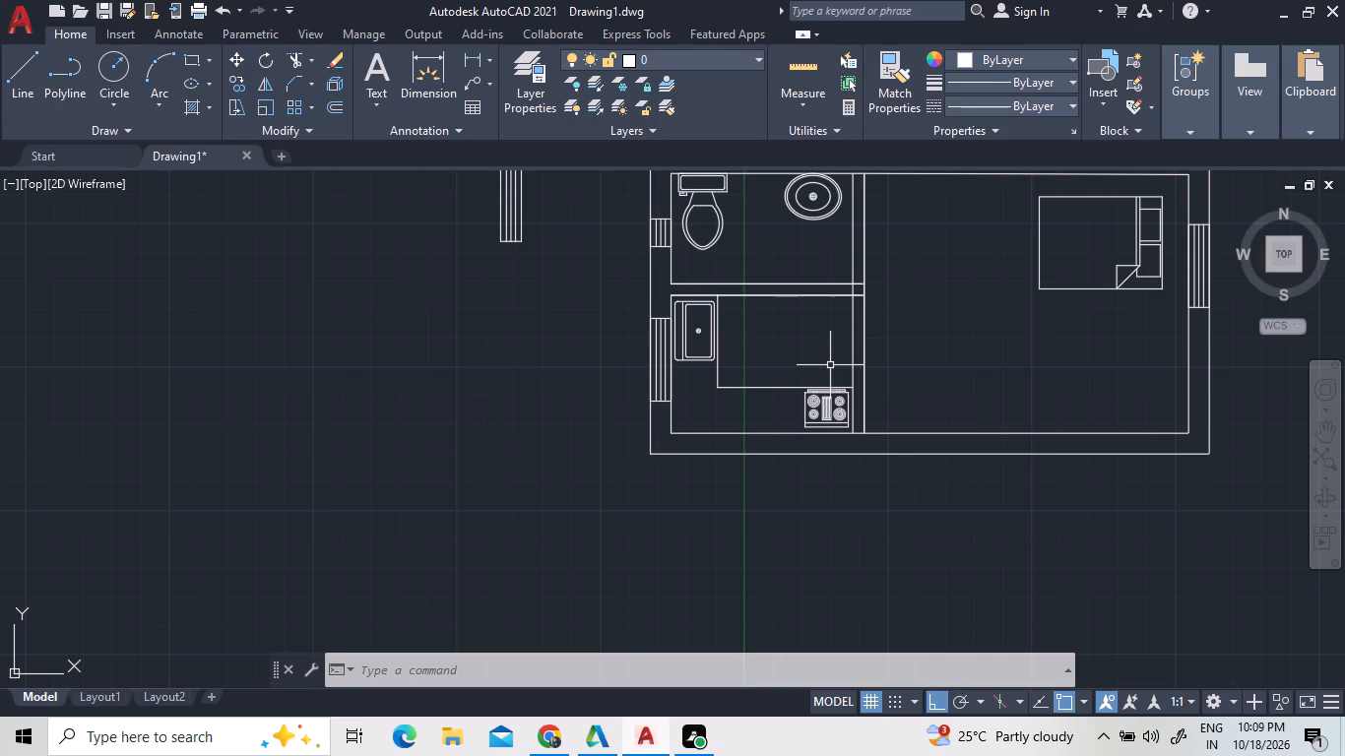
pyautogui.scroll(-3, 826, 406)
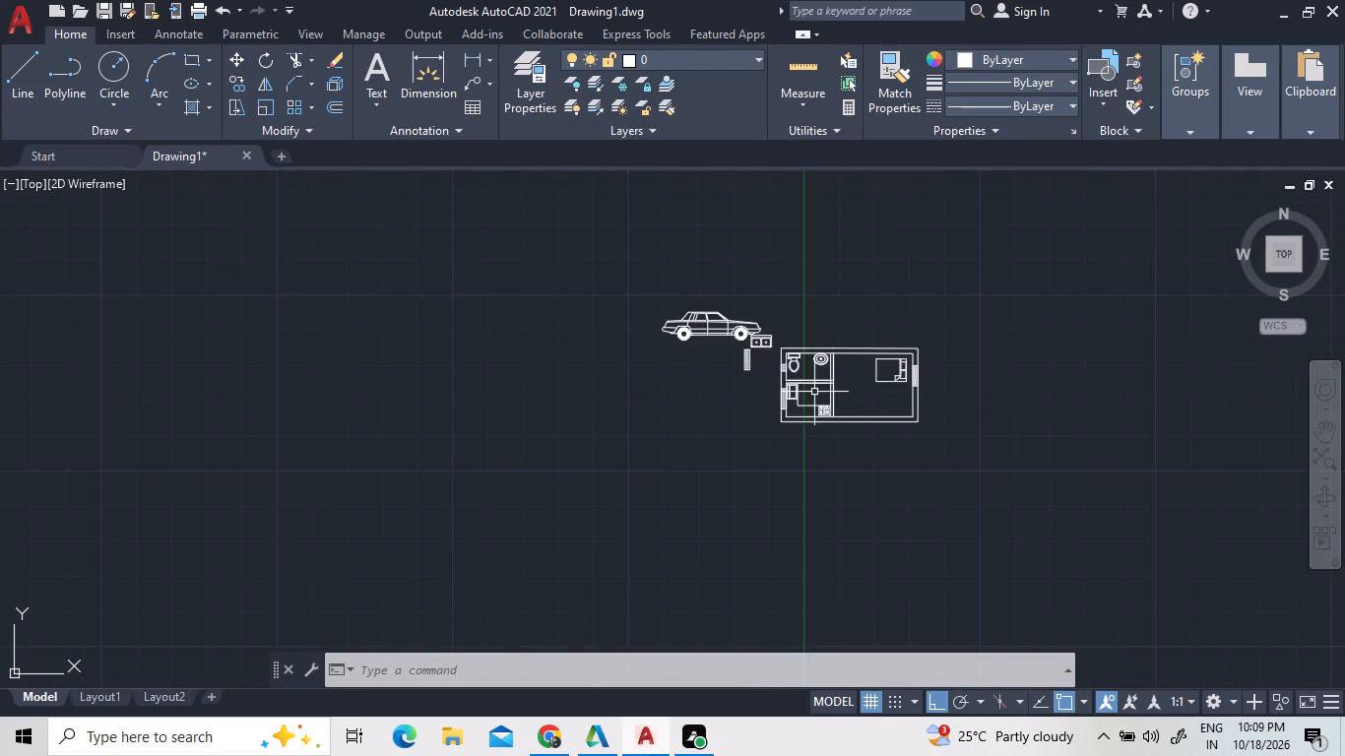
pyautogui.scroll(1, 813, 390)
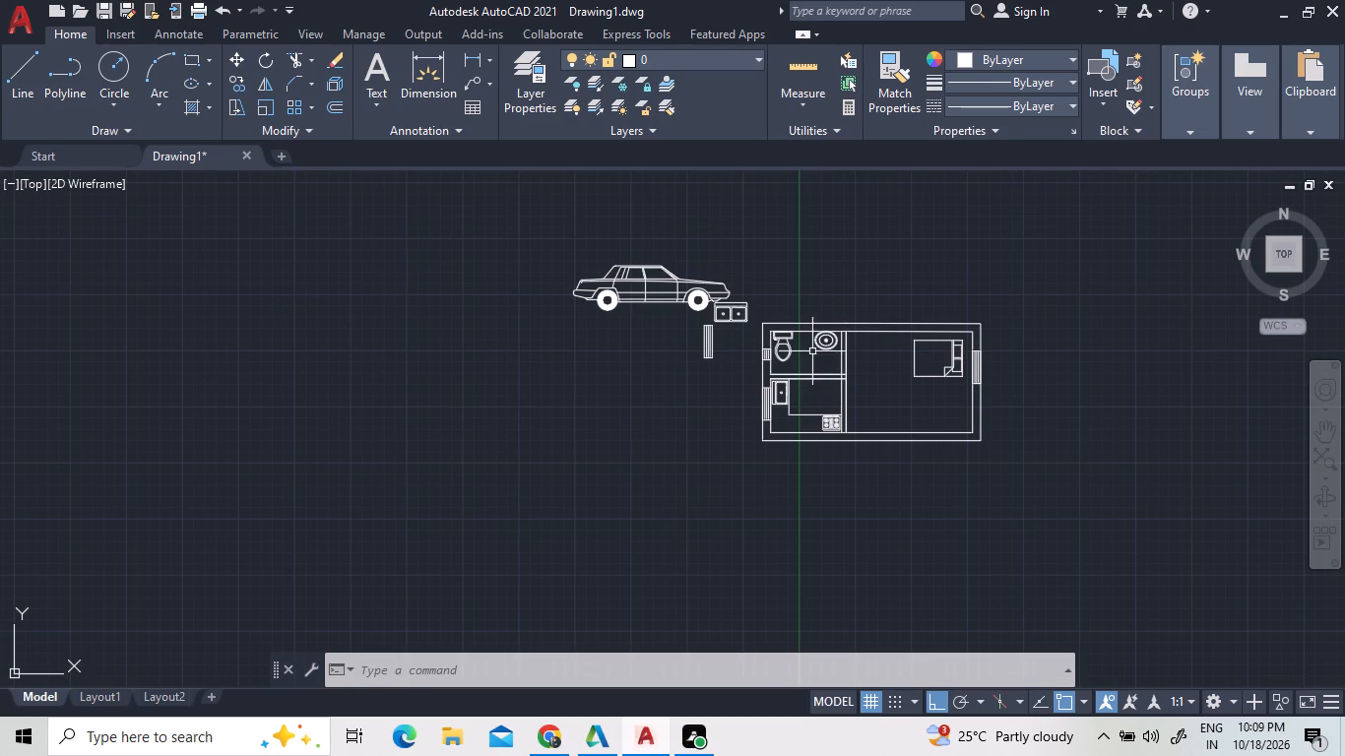
pyautogui.scroll(2, 808, 348)
pyautogui.scroll(-2, 775, 357)
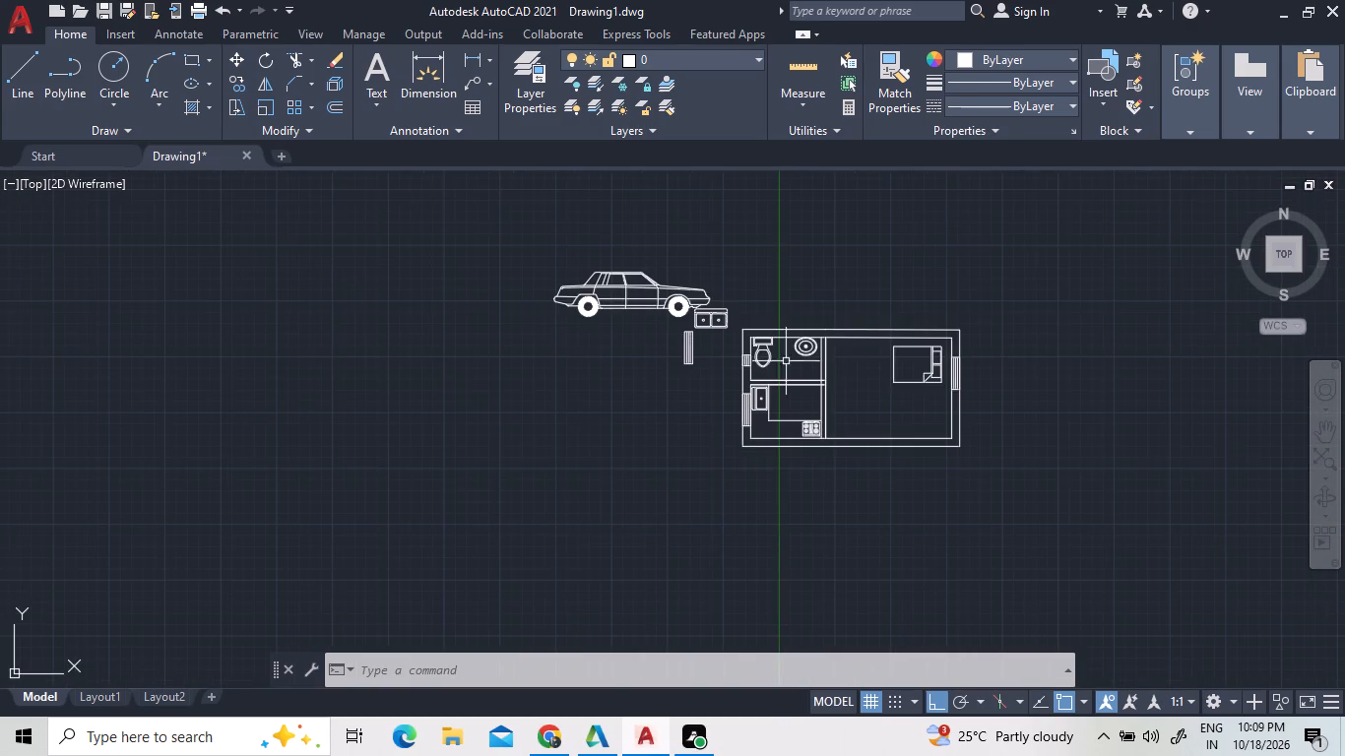
pyautogui.scroll(1, 923, 359)
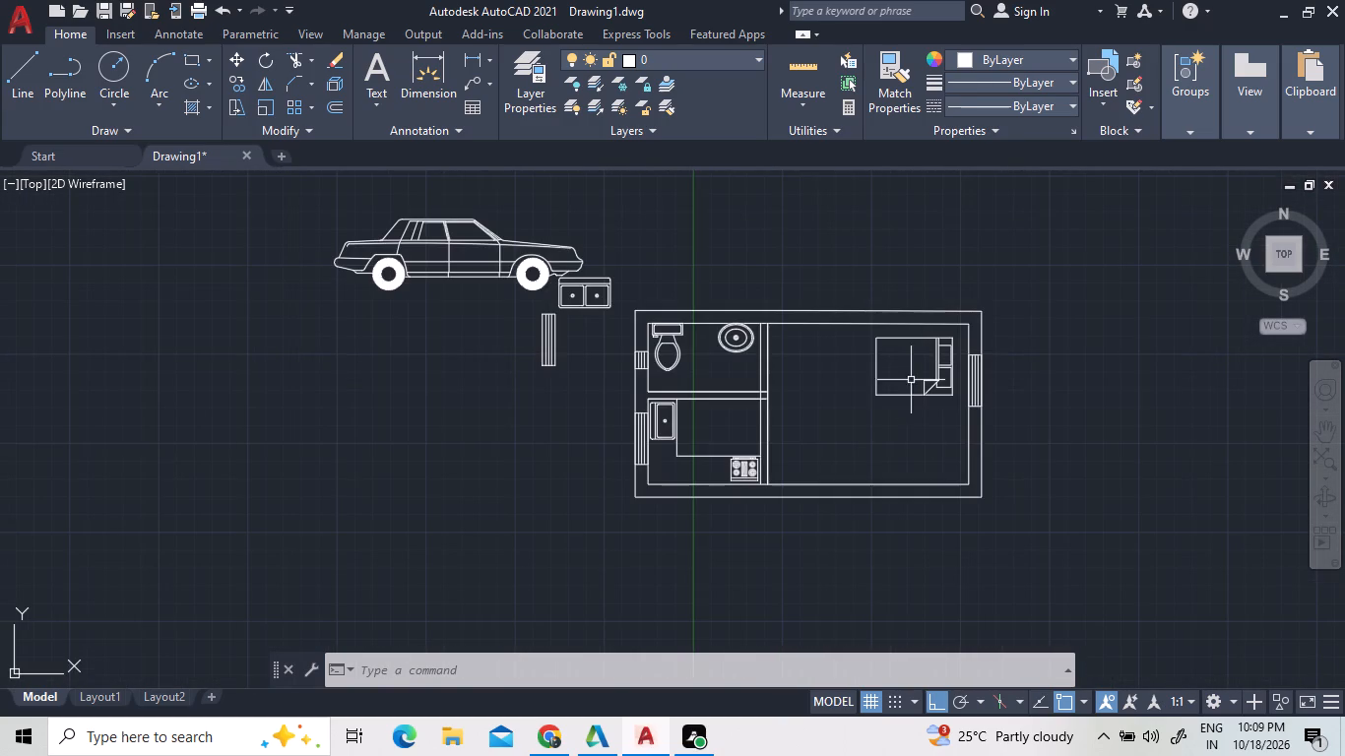
pyautogui.scroll(2, 946, 492)
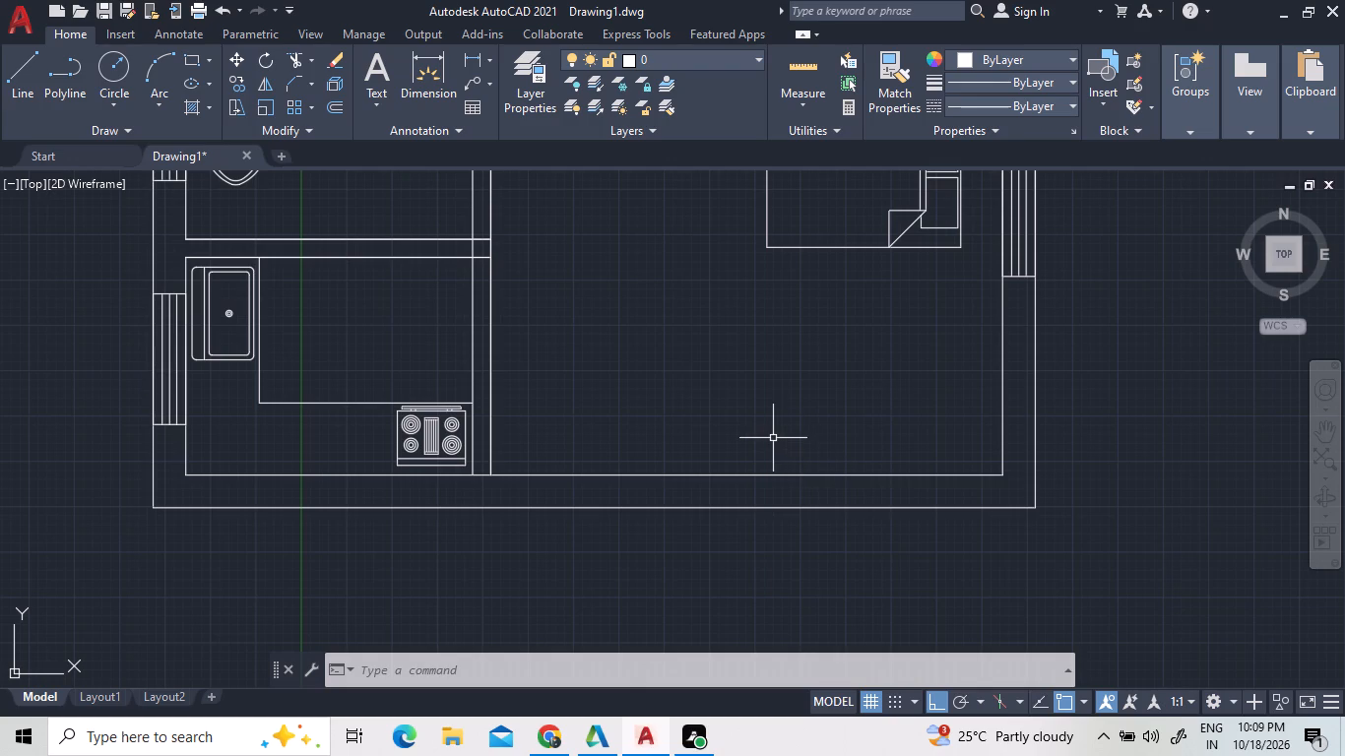
pyautogui.scroll(1, 773, 438)
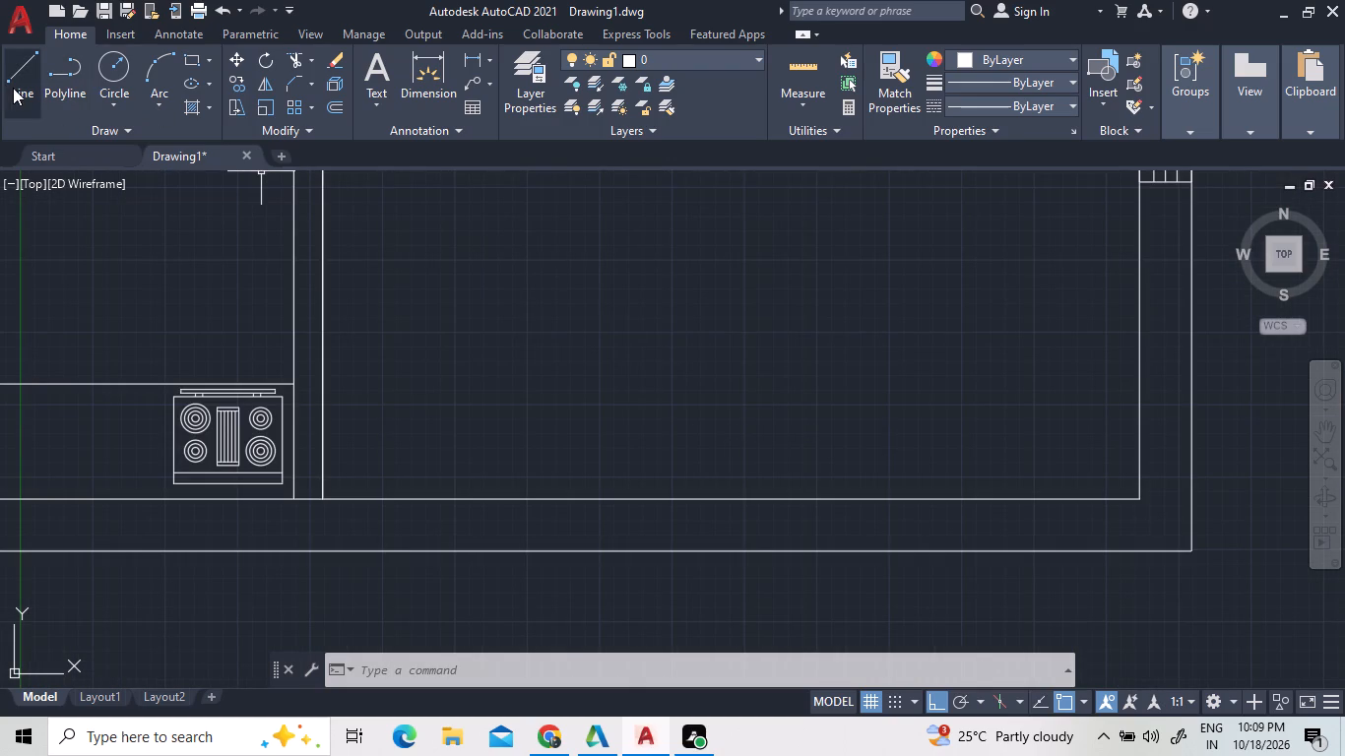
pyautogui.click(14, 88)
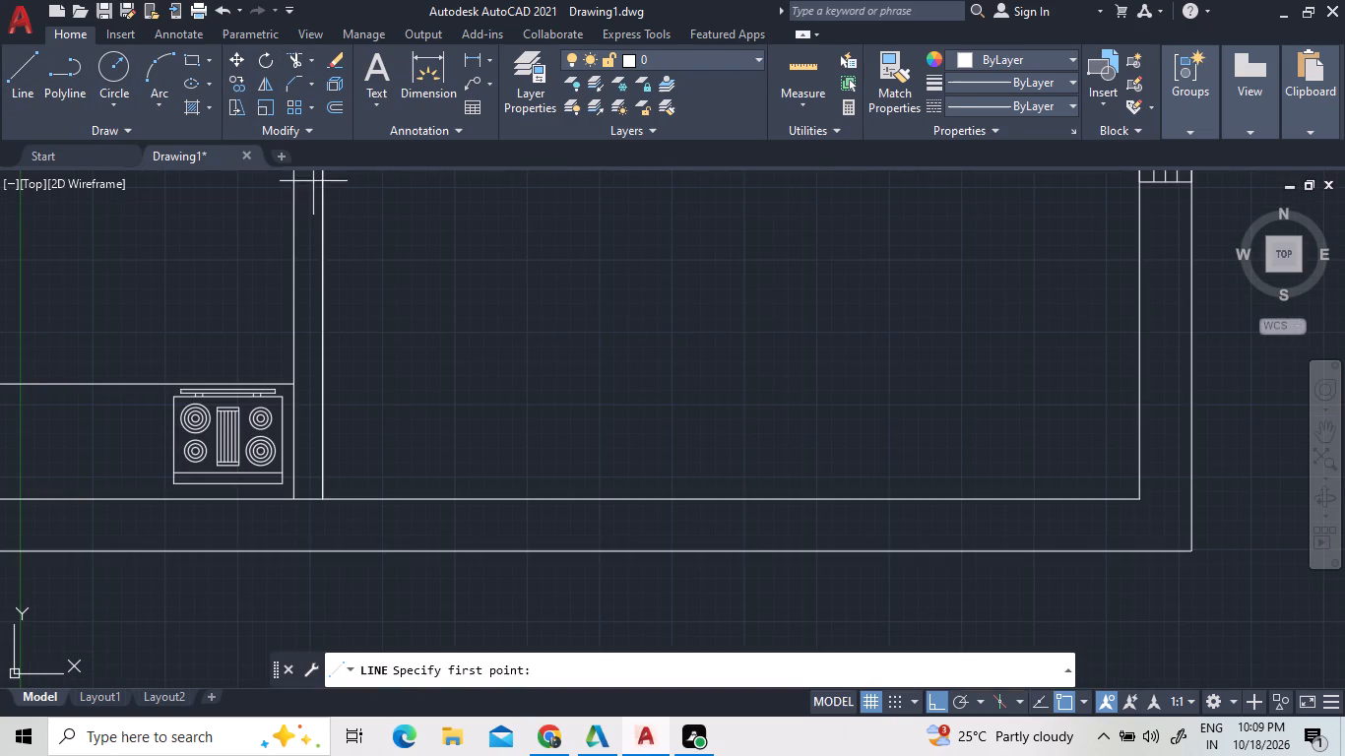
pyautogui.click(292, 386)
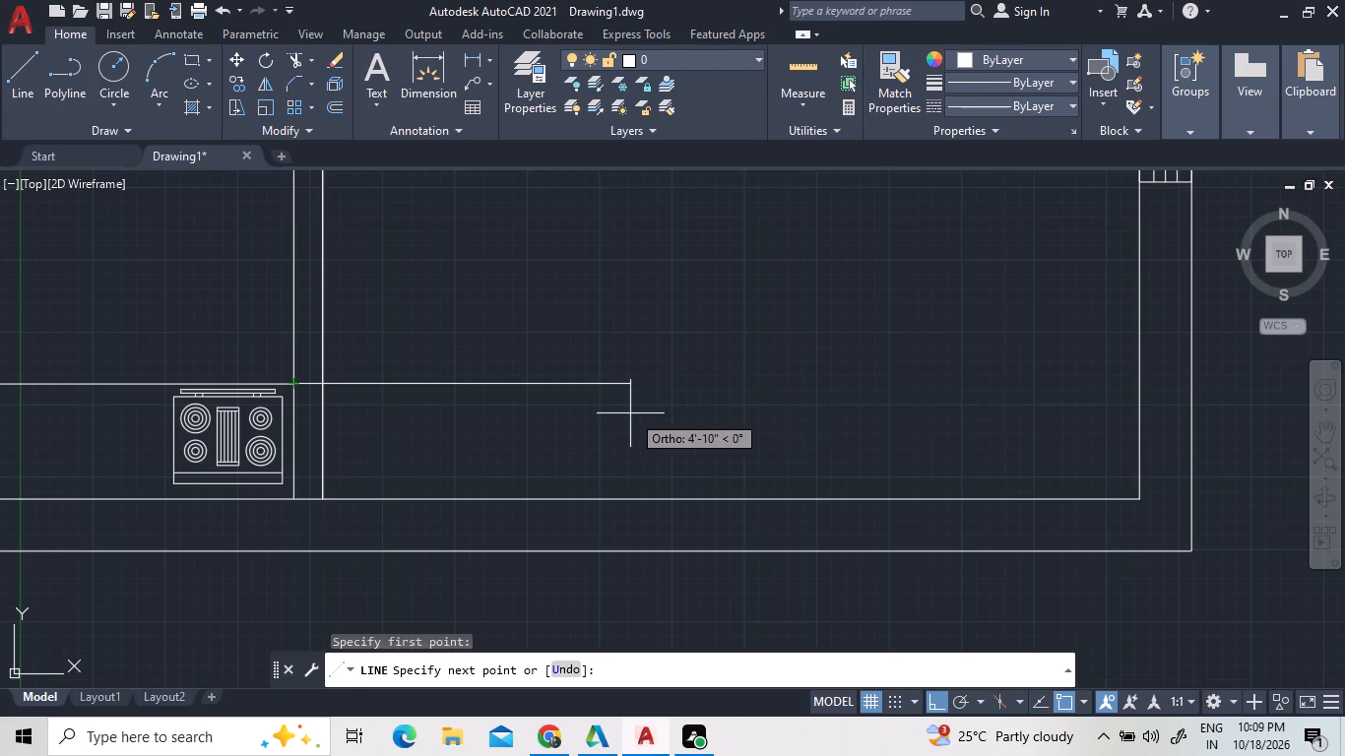
pyautogui.click(598, 408)
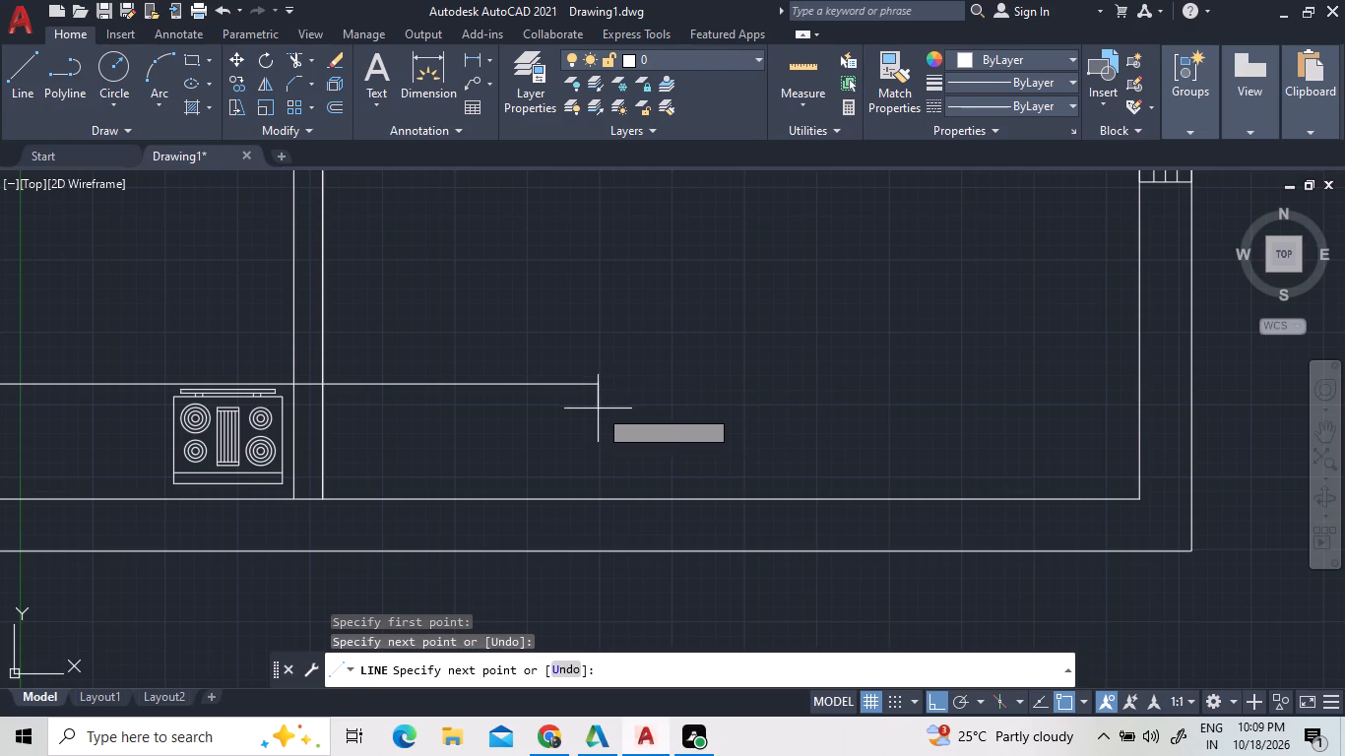
pyautogui.click(597, 502)
pyautogui.rightClick(670, 409)
pyautogui.click(674, 418)
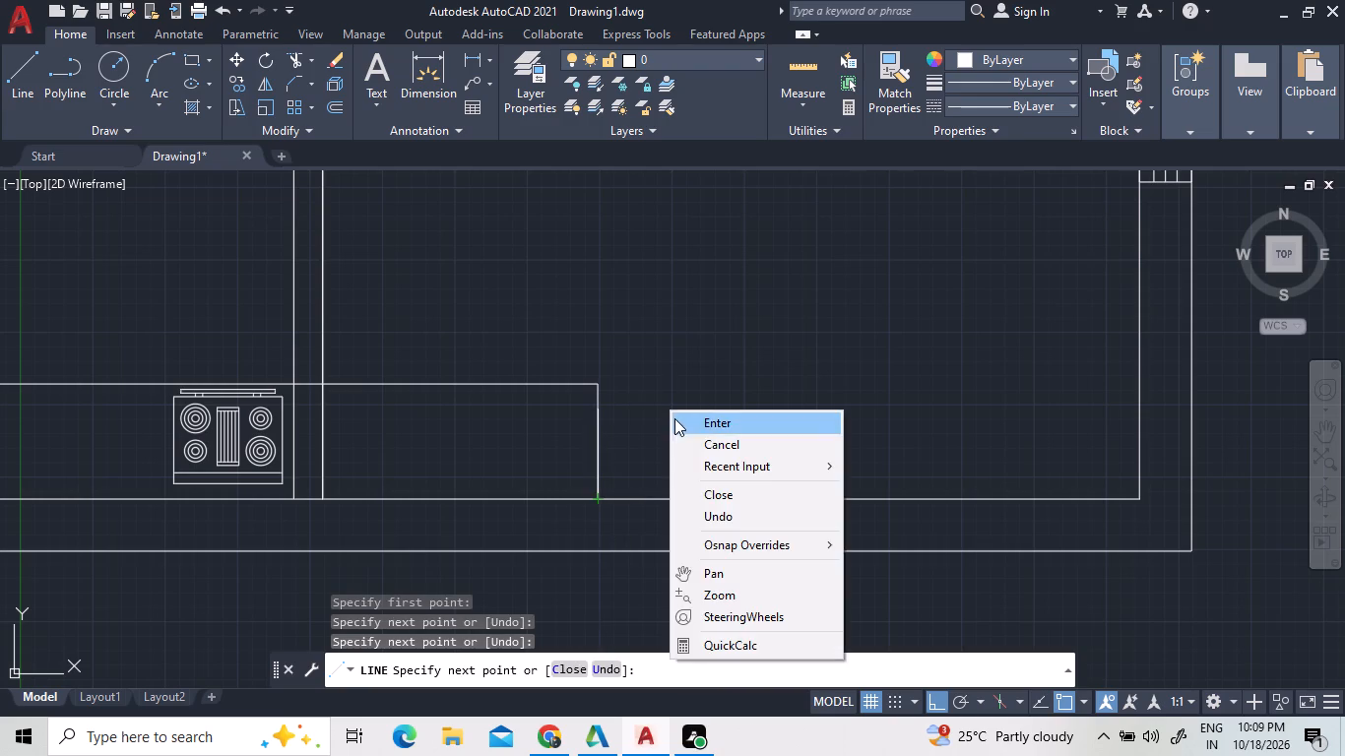
# Offset the new short vertical line repeatedly at 5" toward the vertical partition, making nine evenly spaced copies.
pyautogui.click(342, 112)
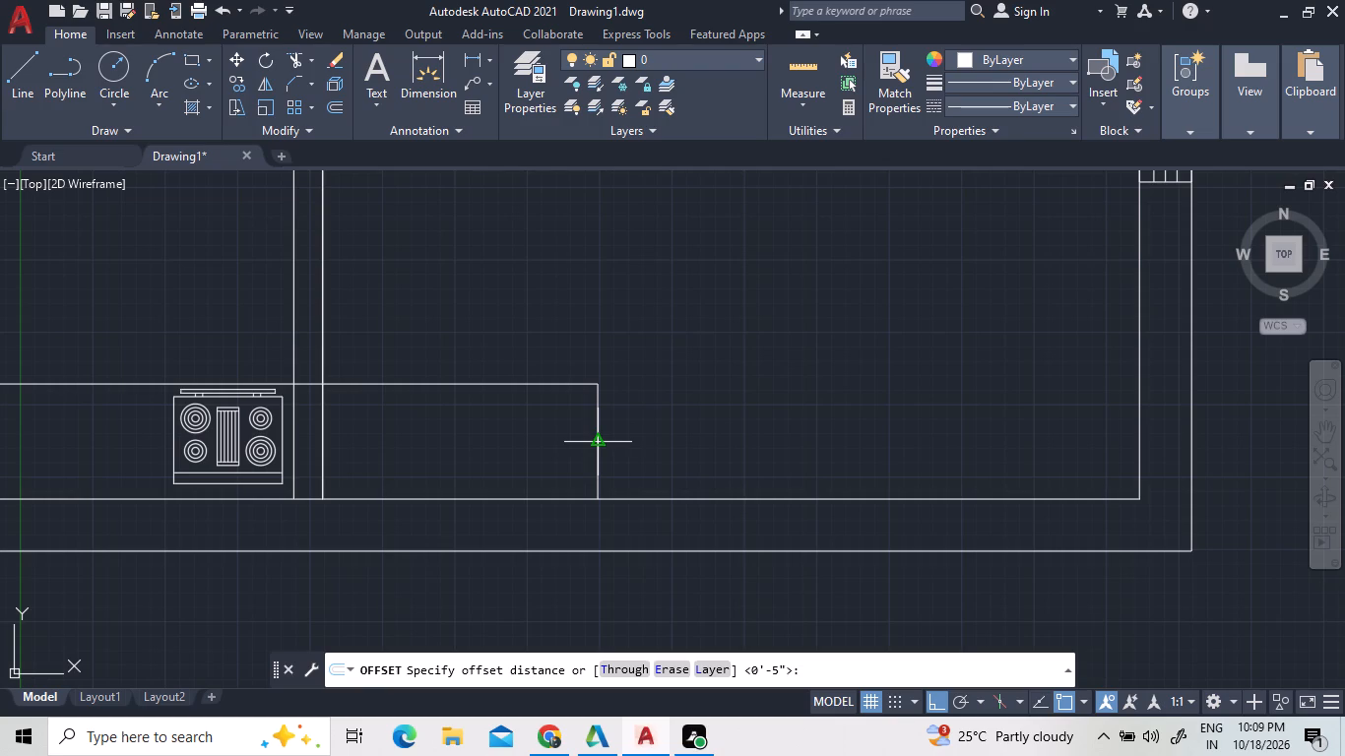
pyautogui.write('5"')
pyautogui.press('Return')
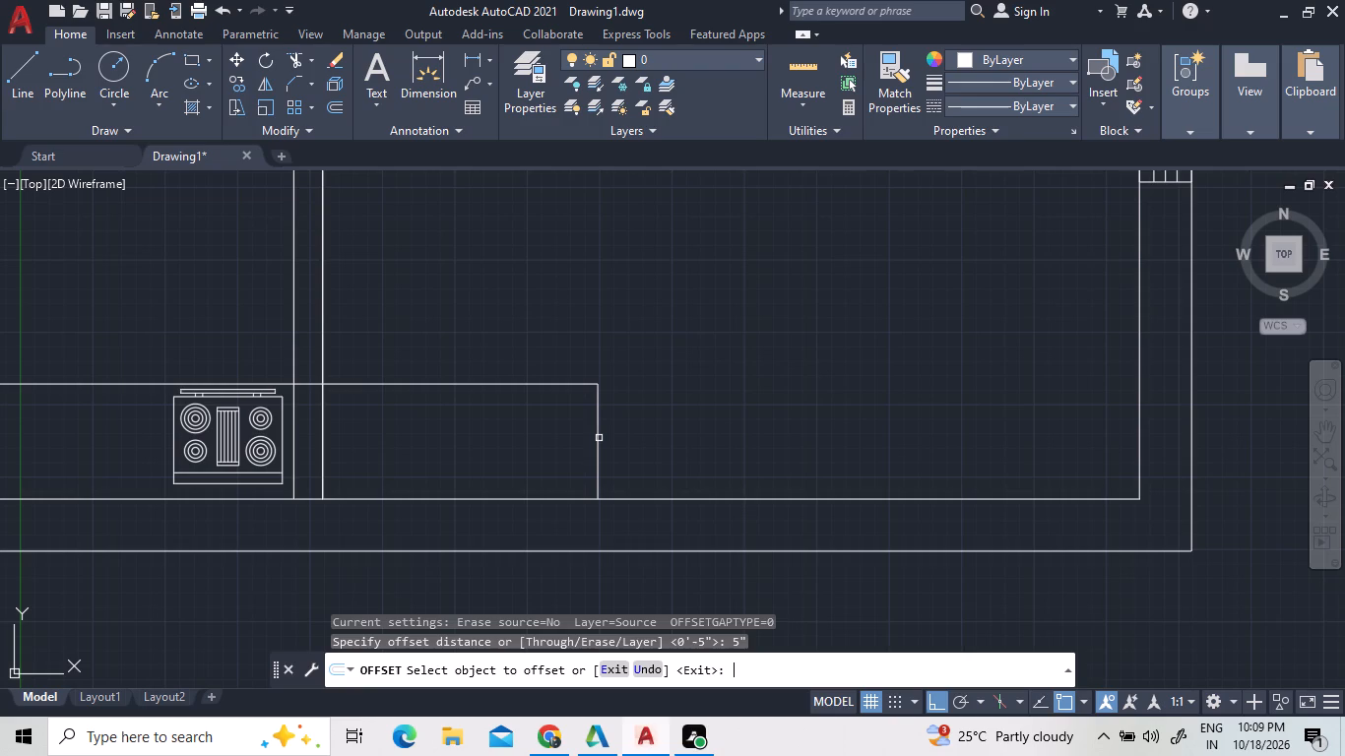
pyautogui.click(599, 439)
pyautogui.click(564, 431)
pyautogui.click(569, 431)
pyautogui.click(546, 429)
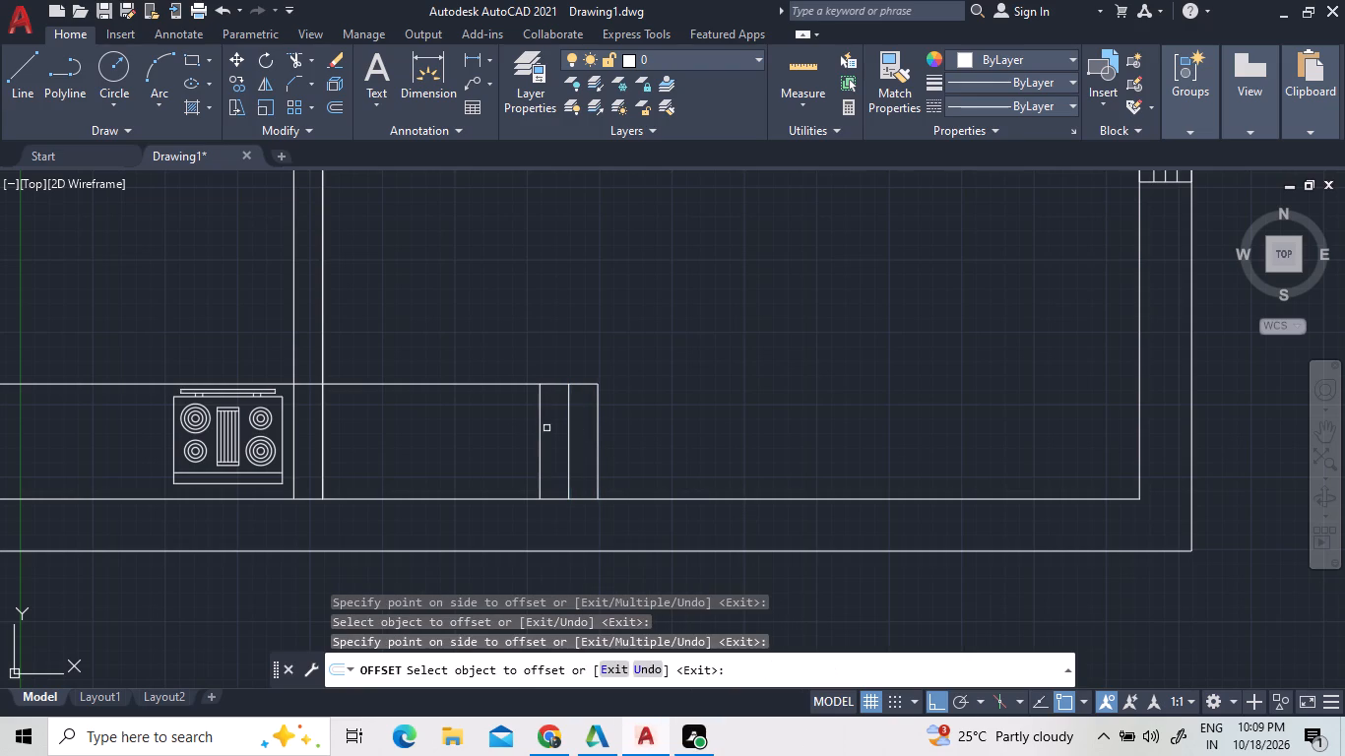
pyautogui.click(539, 426)
pyautogui.click(480, 424)
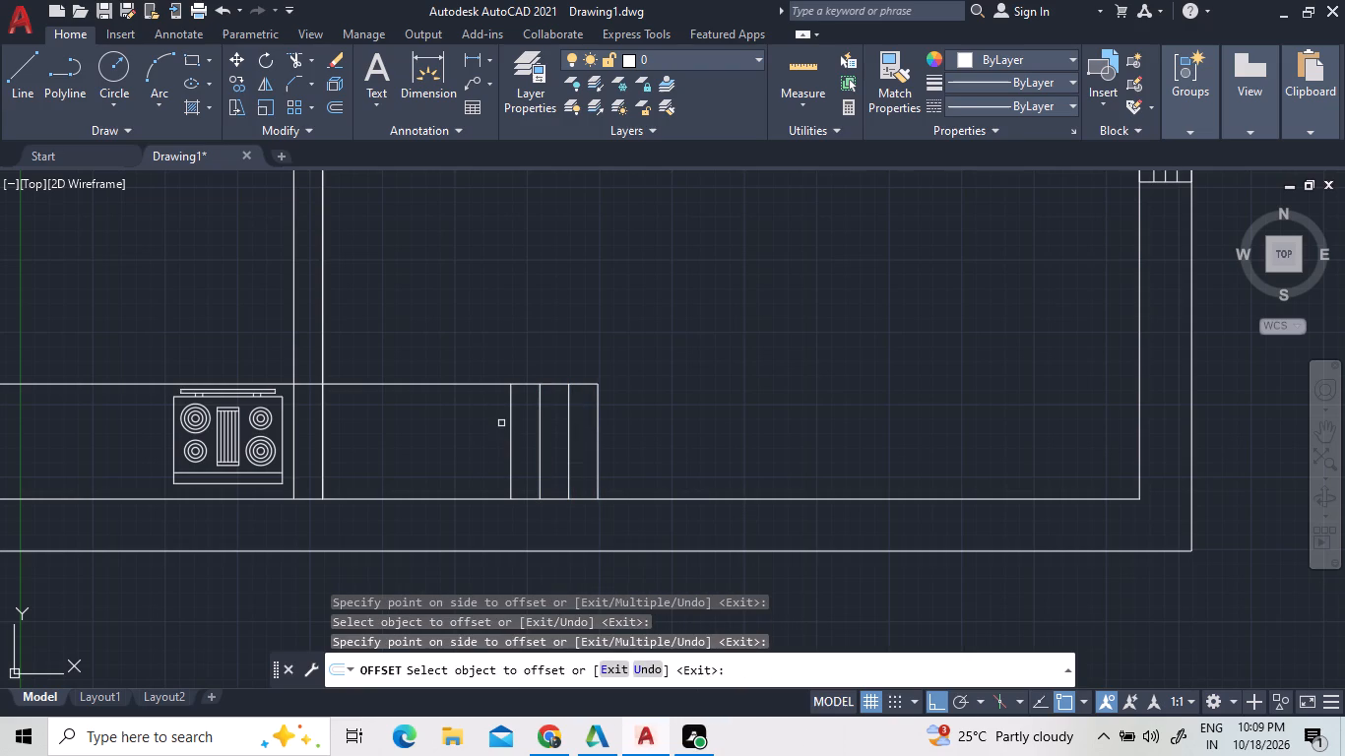
pyautogui.click(509, 427)
pyautogui.click(498, 427)
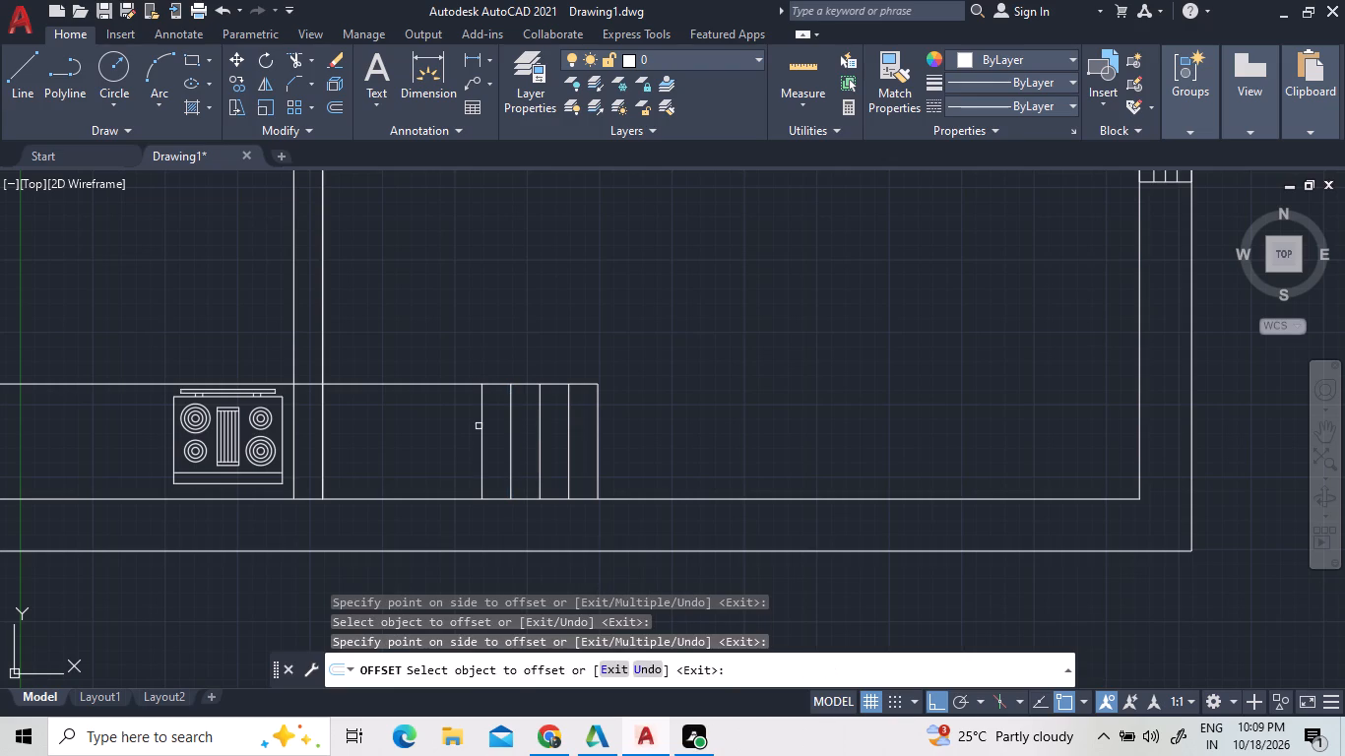
pyautogui.click(480, 426)
pyautogui.click(467, 427)
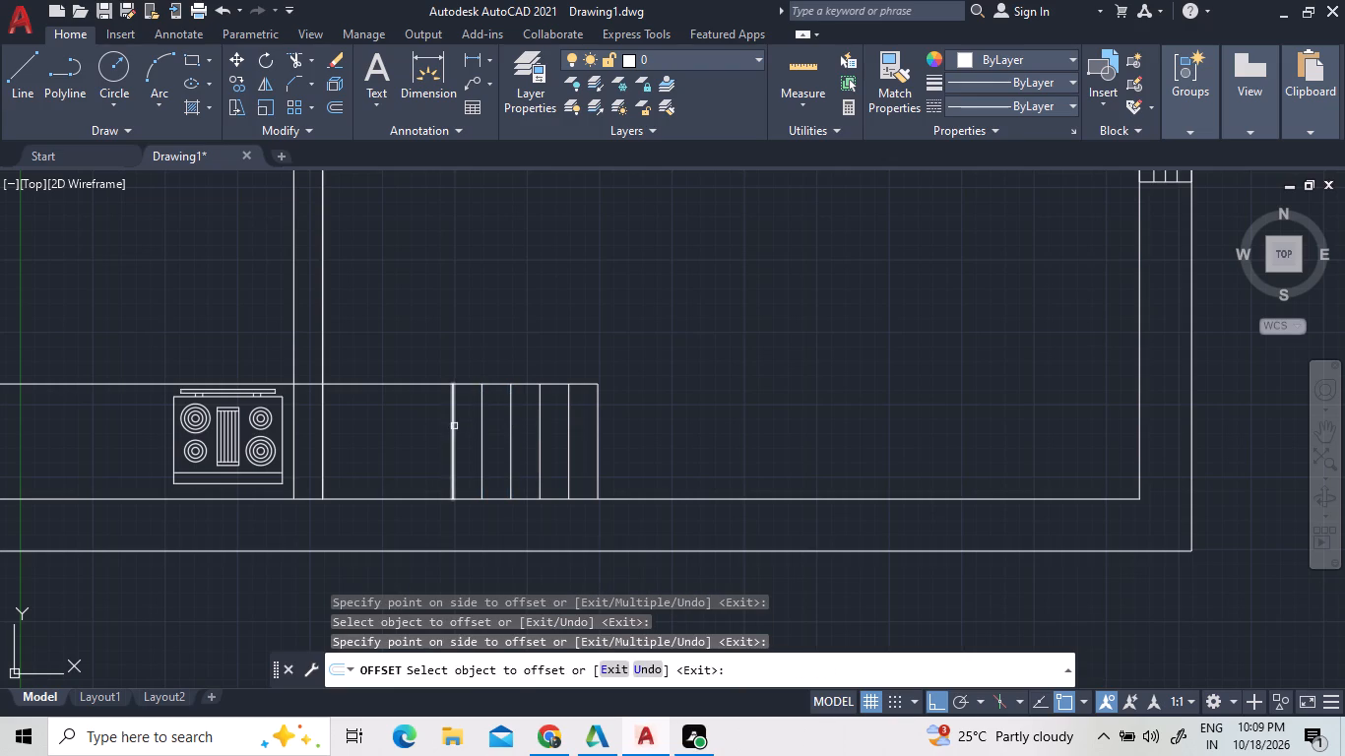
pyautogui.click(454, 426)
pyautogui.click(421, 426)
pyautogui.click(423, 426)
pyautogui.click(405, 428)
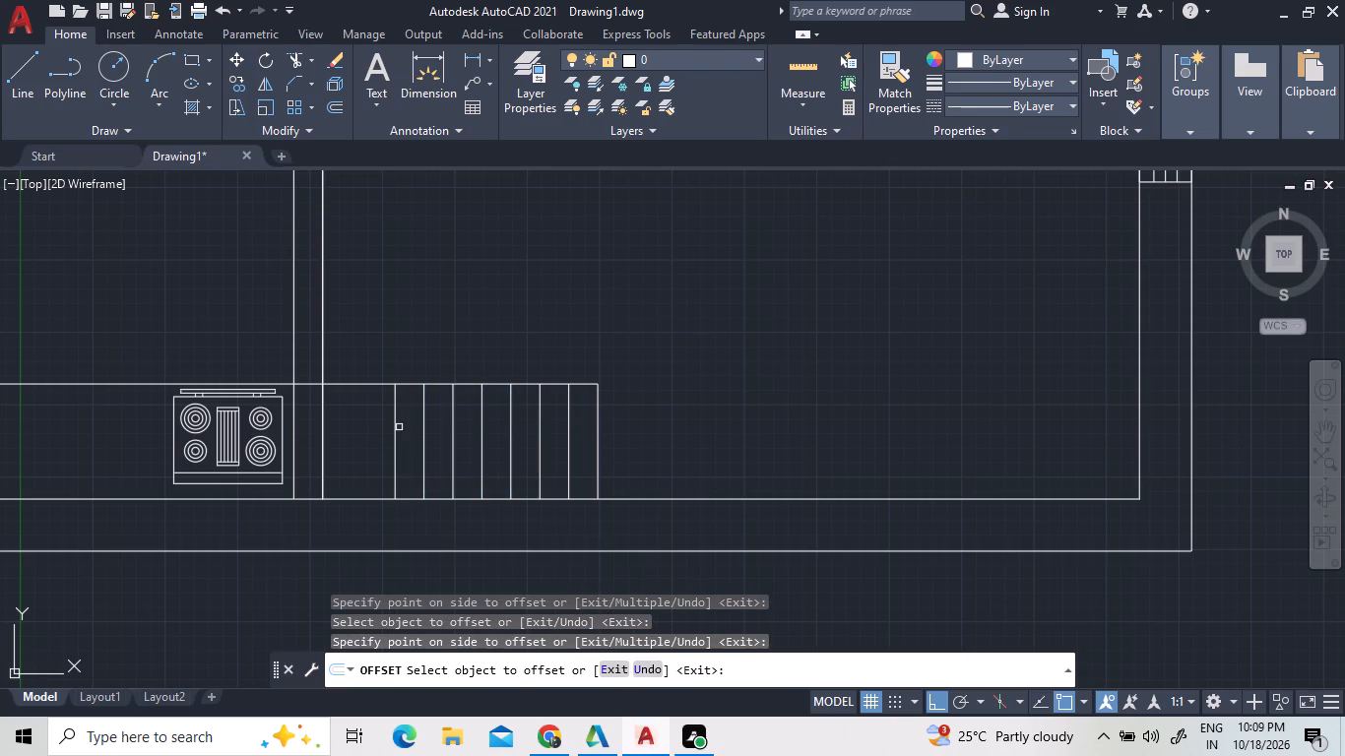
pyautogui.click(399, 427)
pyautogui.click(396, 427)
pyautogui.click(362, 427)
pyautogui.click(363, 427)
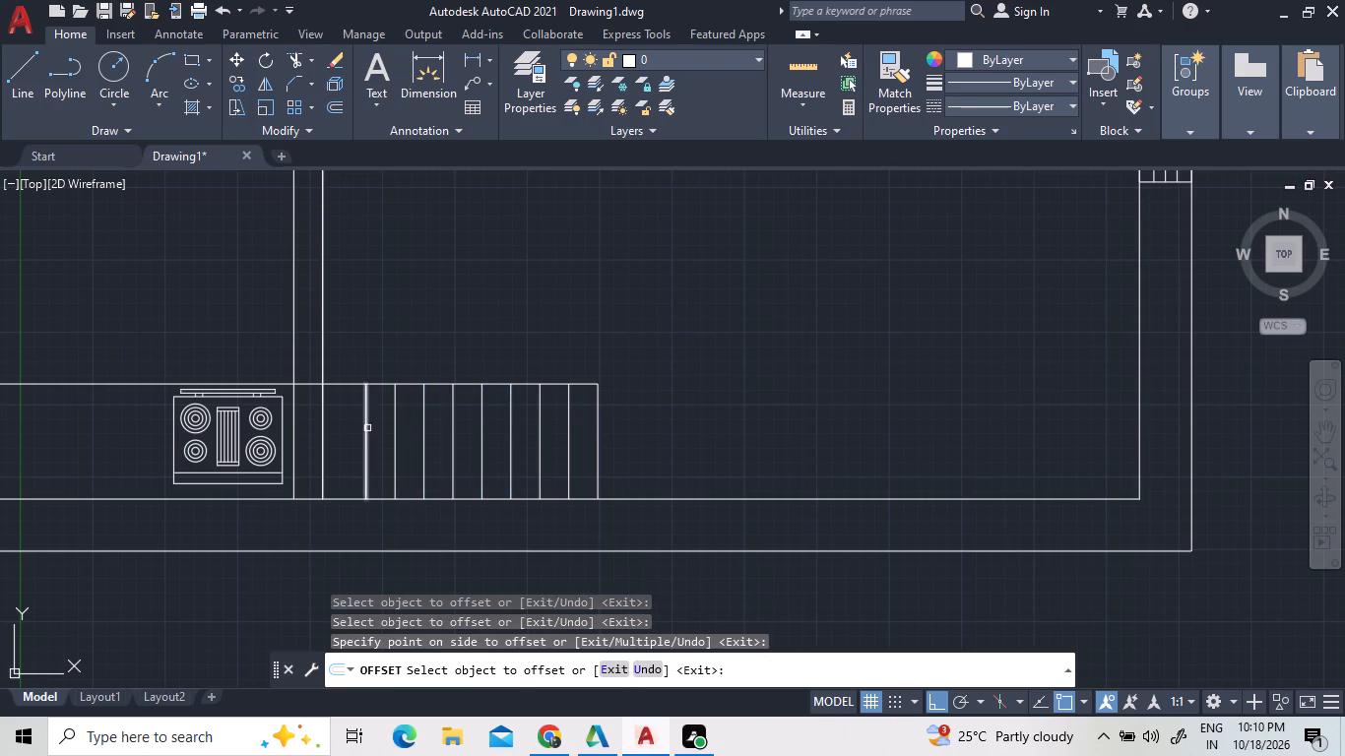
pyautogui.click(366, 428)
pyautogui.click(348, 423)
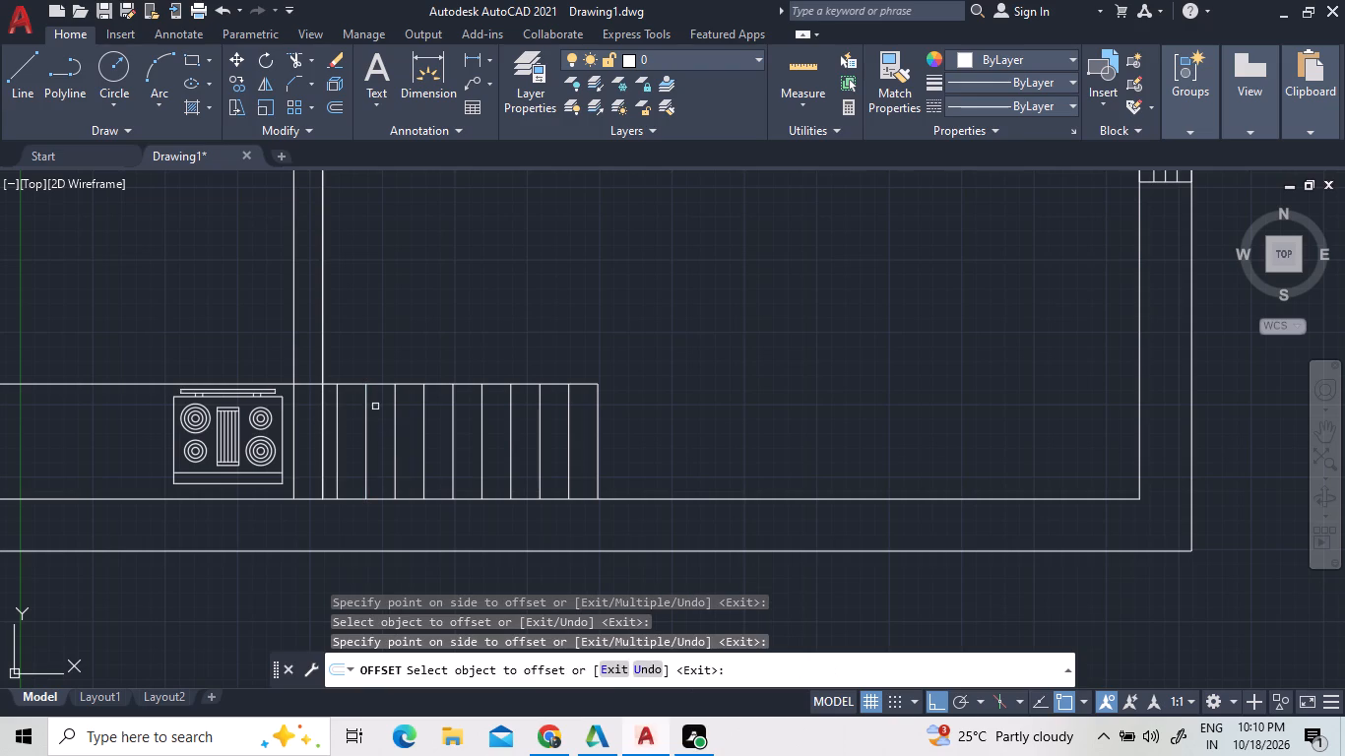
# Offset the top line above the spaced verticals 5" downward and the large room's inner bottom wall line 5" upward.
pyautogui.click(408, 386)
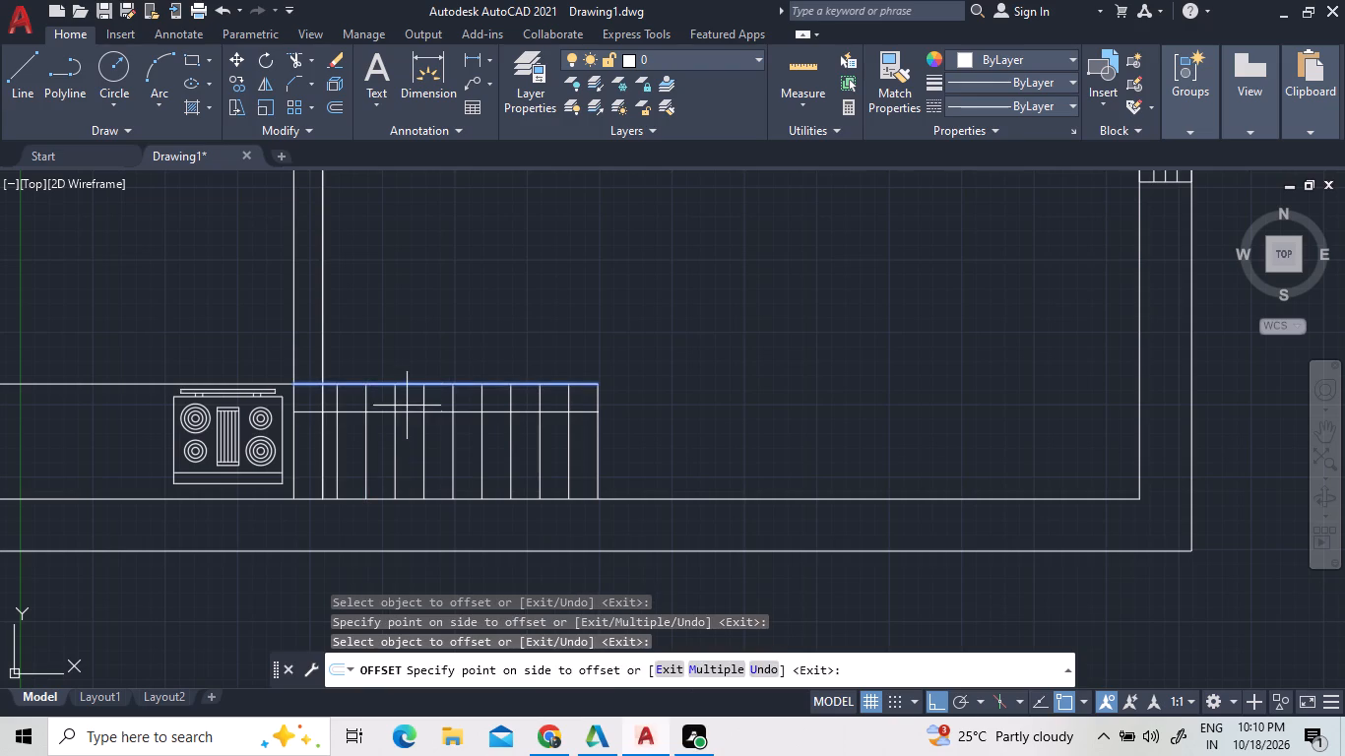
pyautogui.click(412, 426)
pyautogui.click(408, 500)
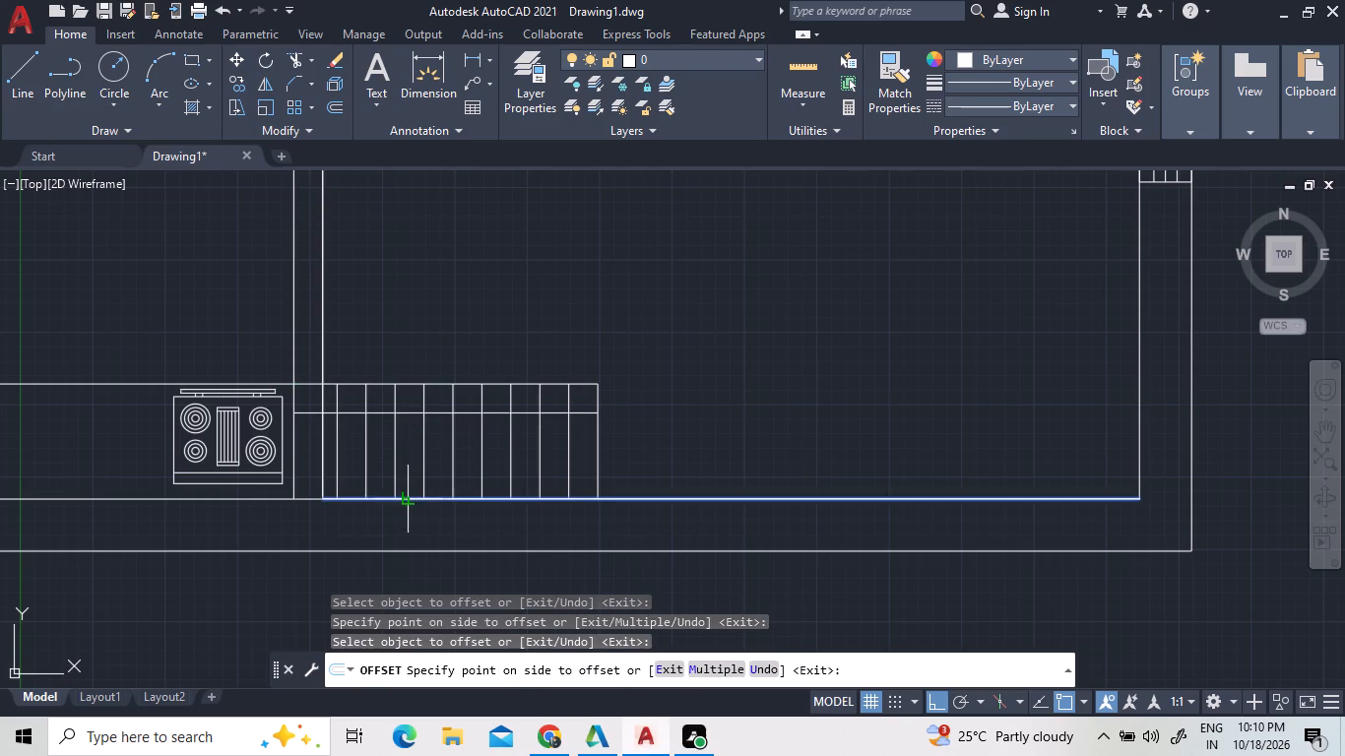
pyautogui.click(416, 460)
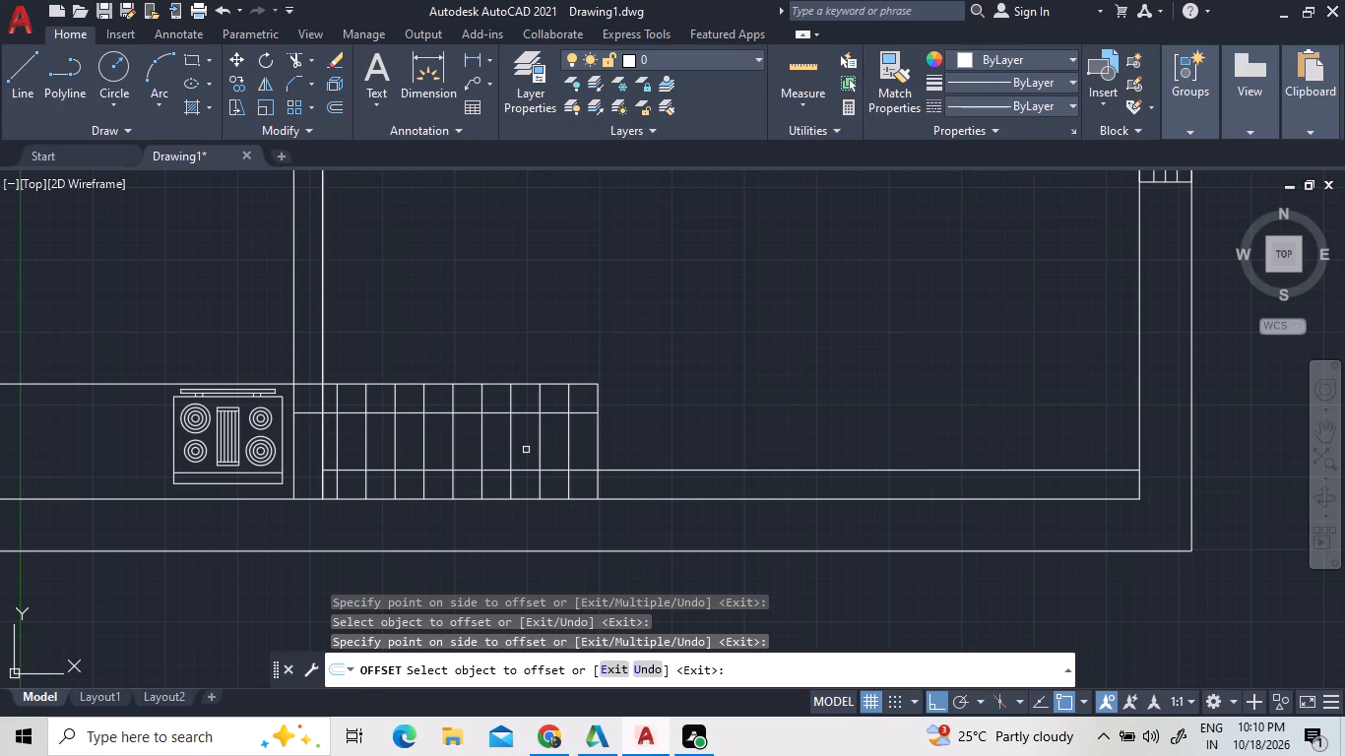
# Offset the end vertical and the three verticals beside it 2.5" toward the vertical partition, filling midway between the 5" spaces.
pyautogui.rightClick(694, 400)
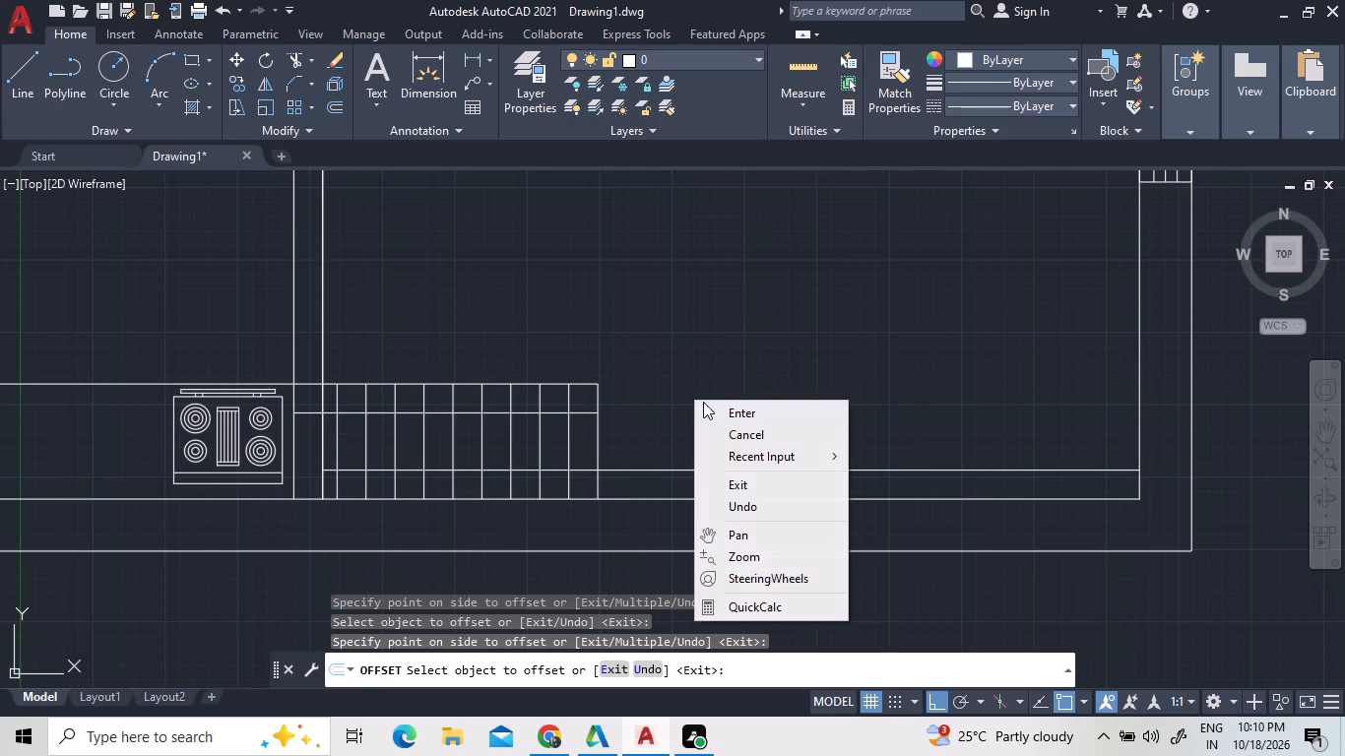
pyautogui.click(715, 412)
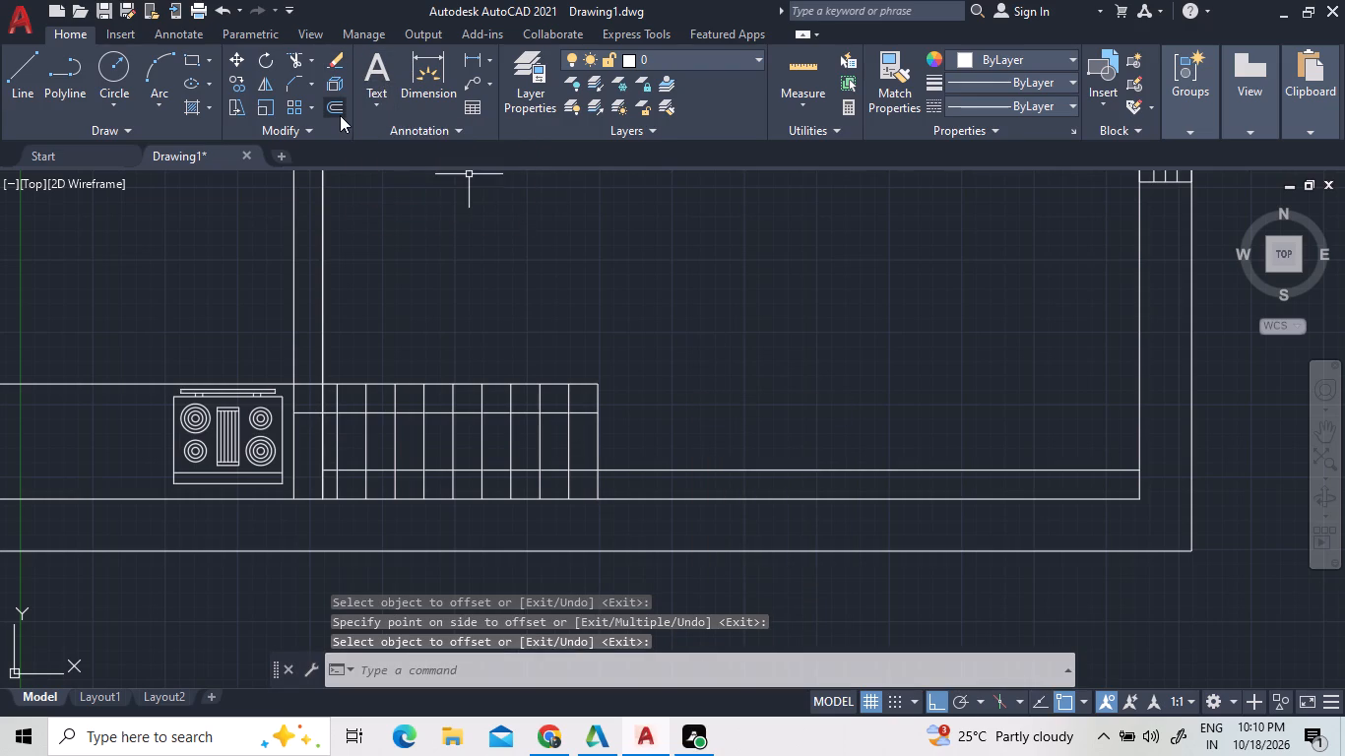
pyautogui.doubleClick(336, 113)
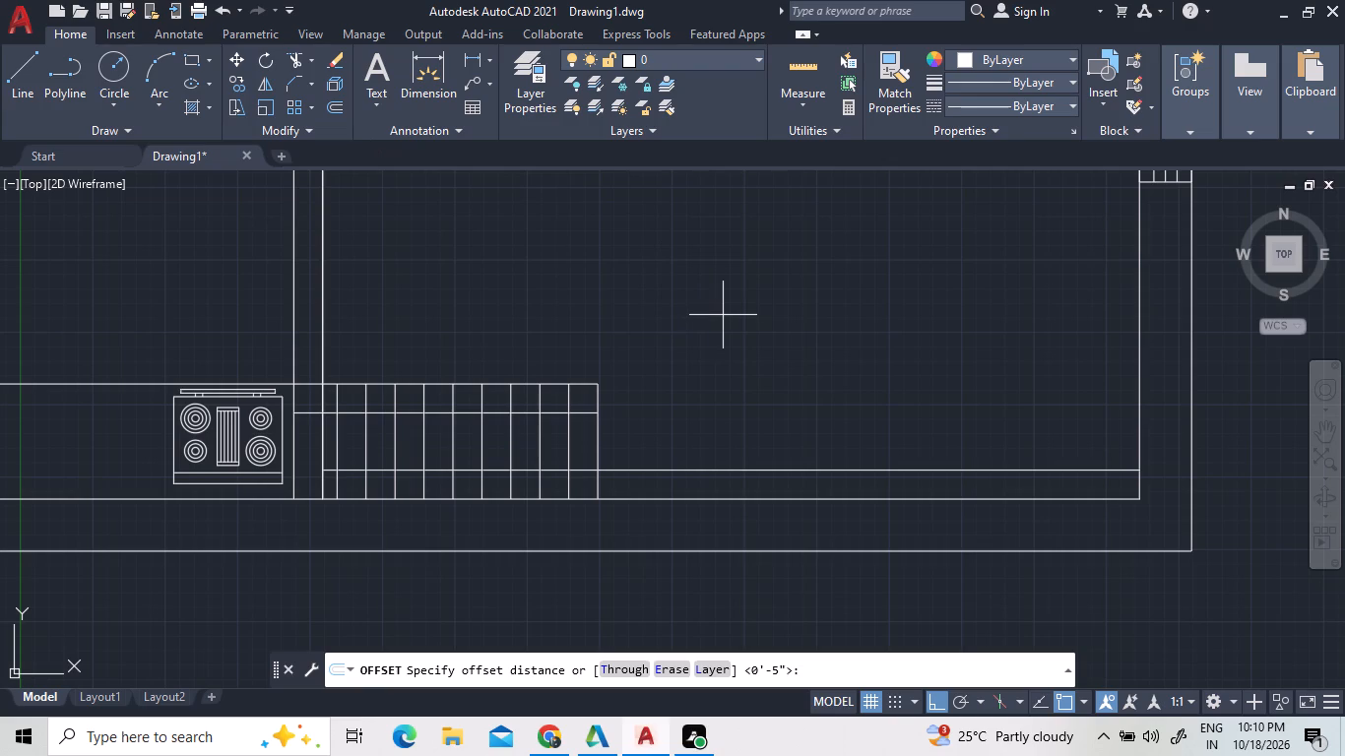
pyautogui.write('2.5')
pyautogui.hotkey('shift', '"')
pyautogui.press('Return')
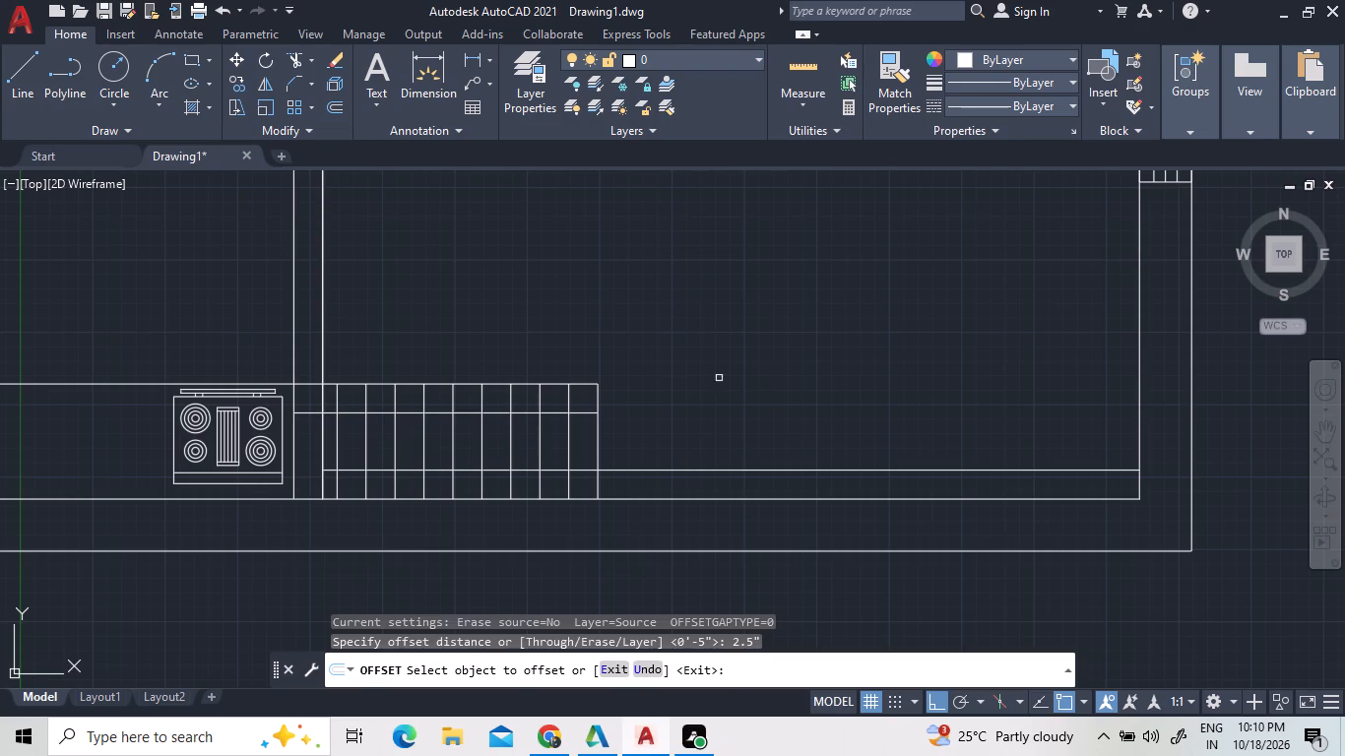
pyautogui.click(599, 436)
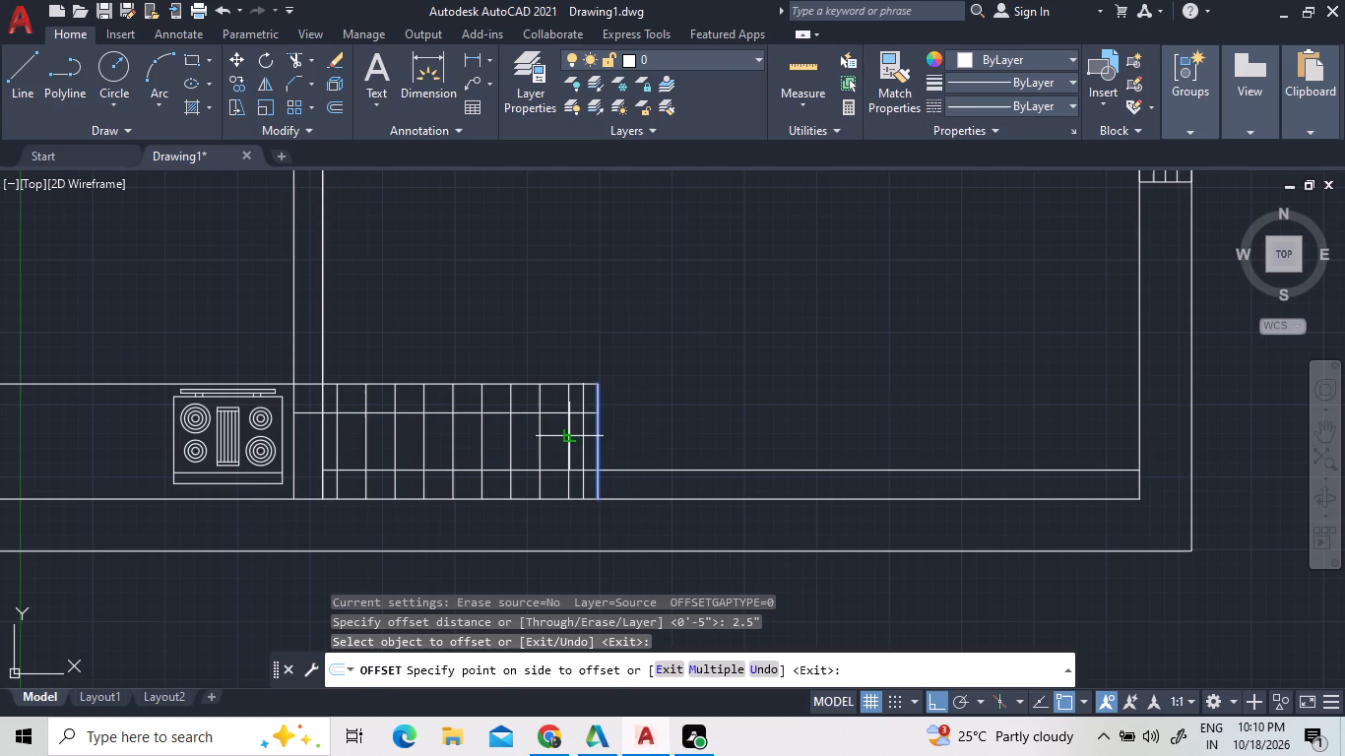
pyautogui.click(564, 436)
pyautogui.click(568, 436)
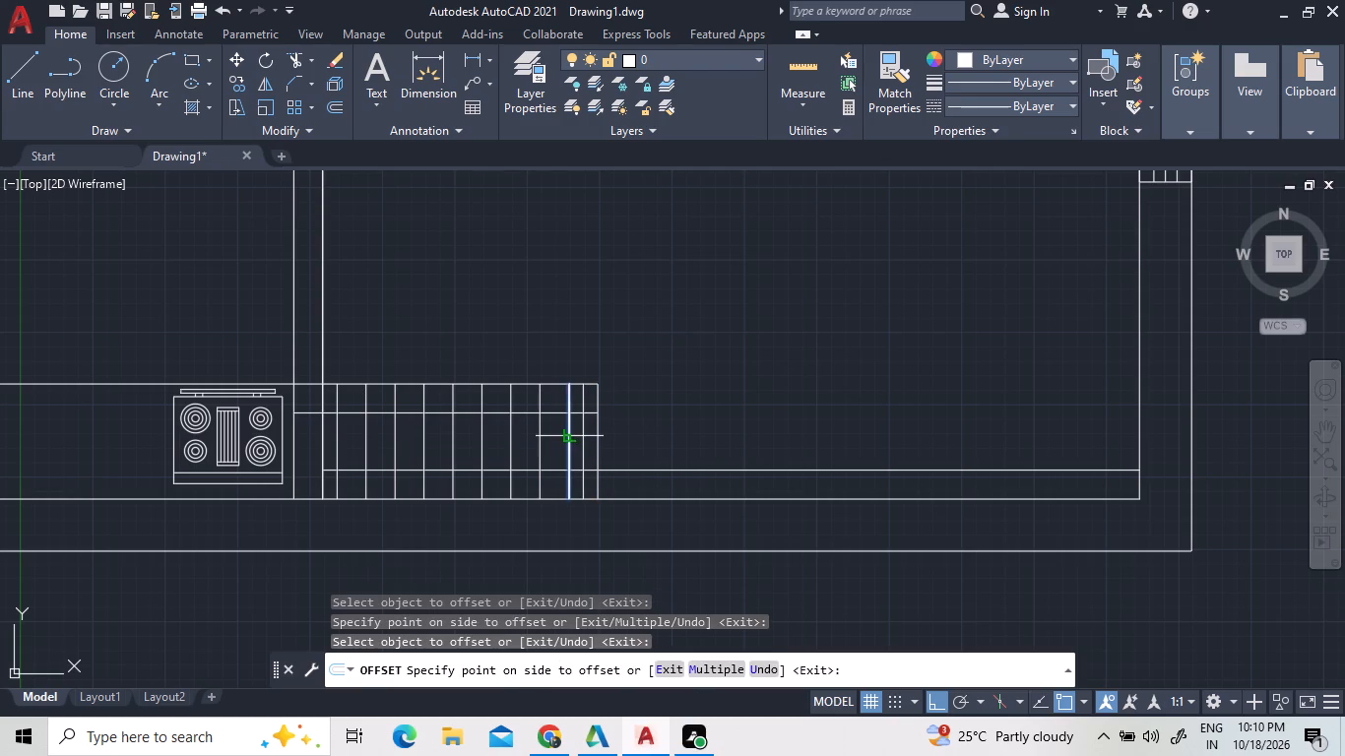
pyautogui.click(557, 435)
pyautogui.click(540, 435)
pyautogui.click(528, 435)
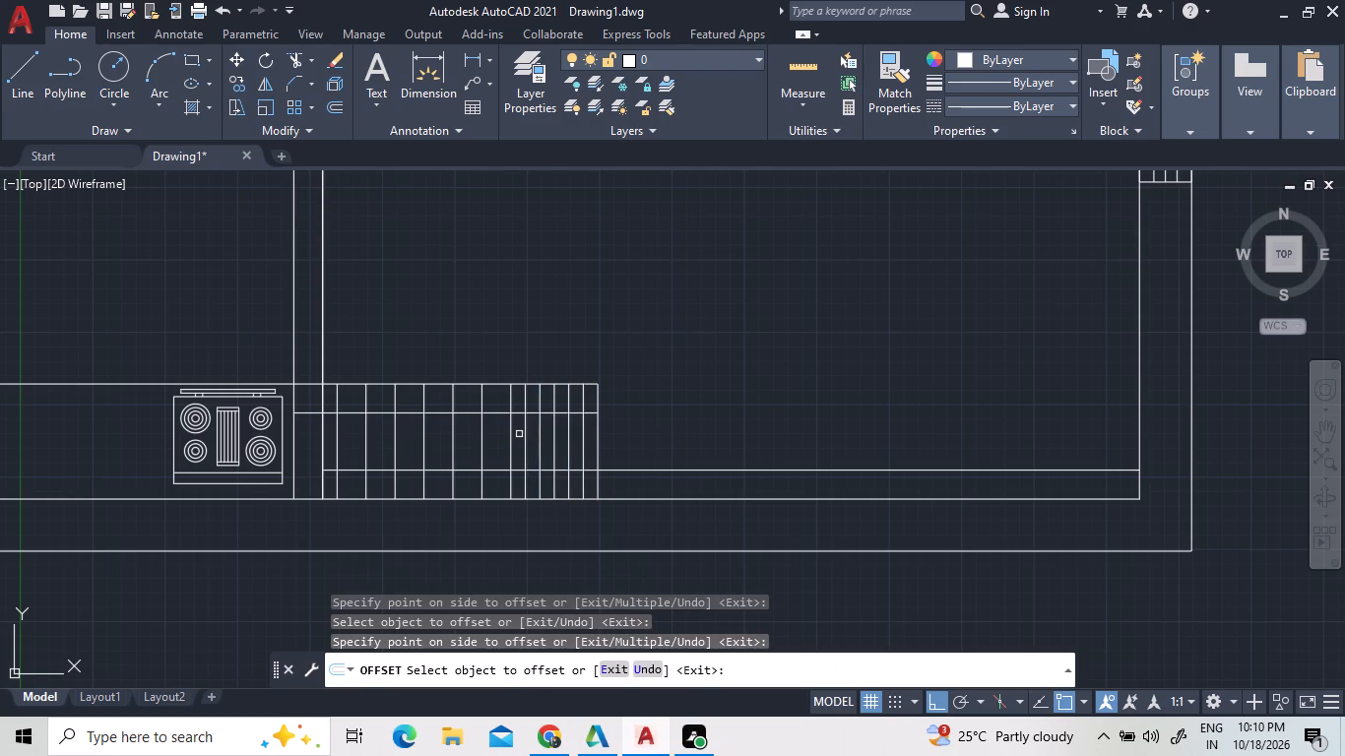
pyautogui.click(512, 435)
pyautogui.doubleClick(493, 435)
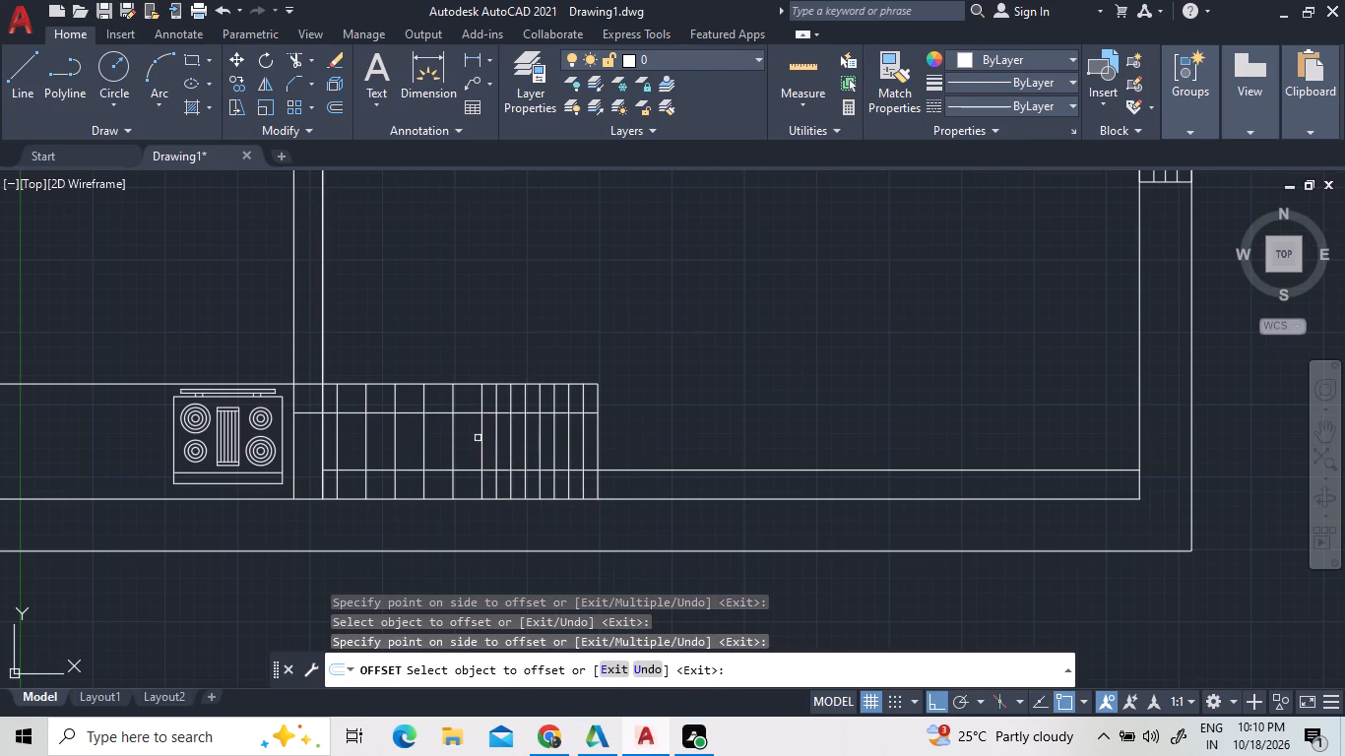
# Offset the two middle verticals of the spaced group 2.5" toward the vertical partition, adding one midway line in each space.
pyautogui.click(482, 442)
pyautogui.click(472, 442)
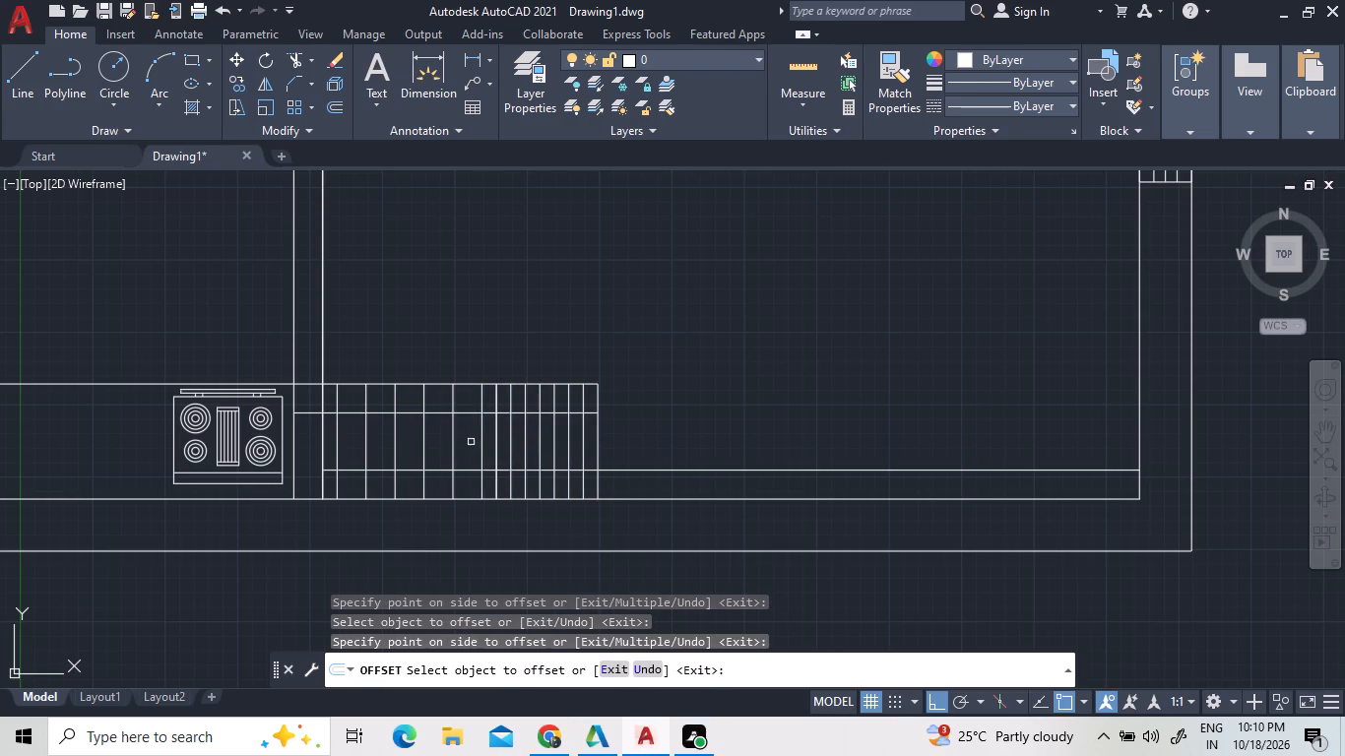
pyautogui.click(482, 439)
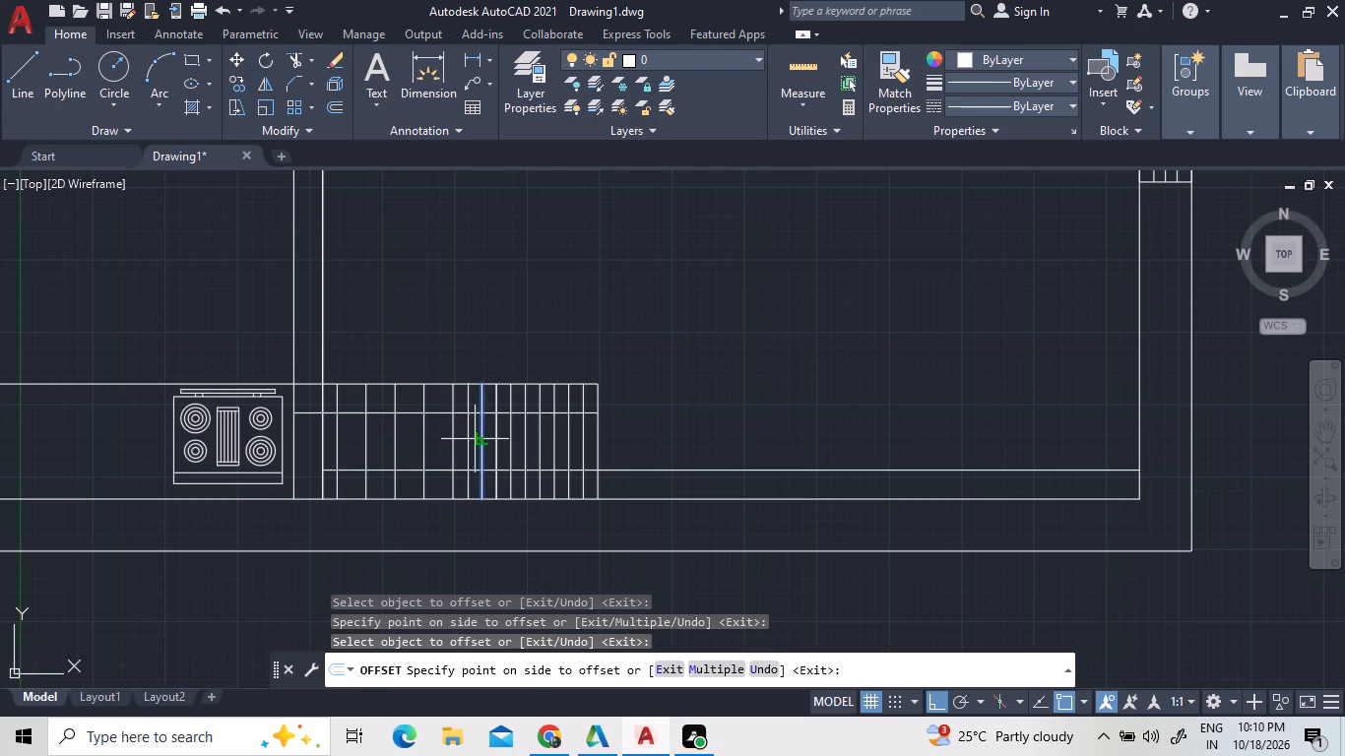
pyautogui.click(475, 439)
pyautogui.doubleClick(482, 440)
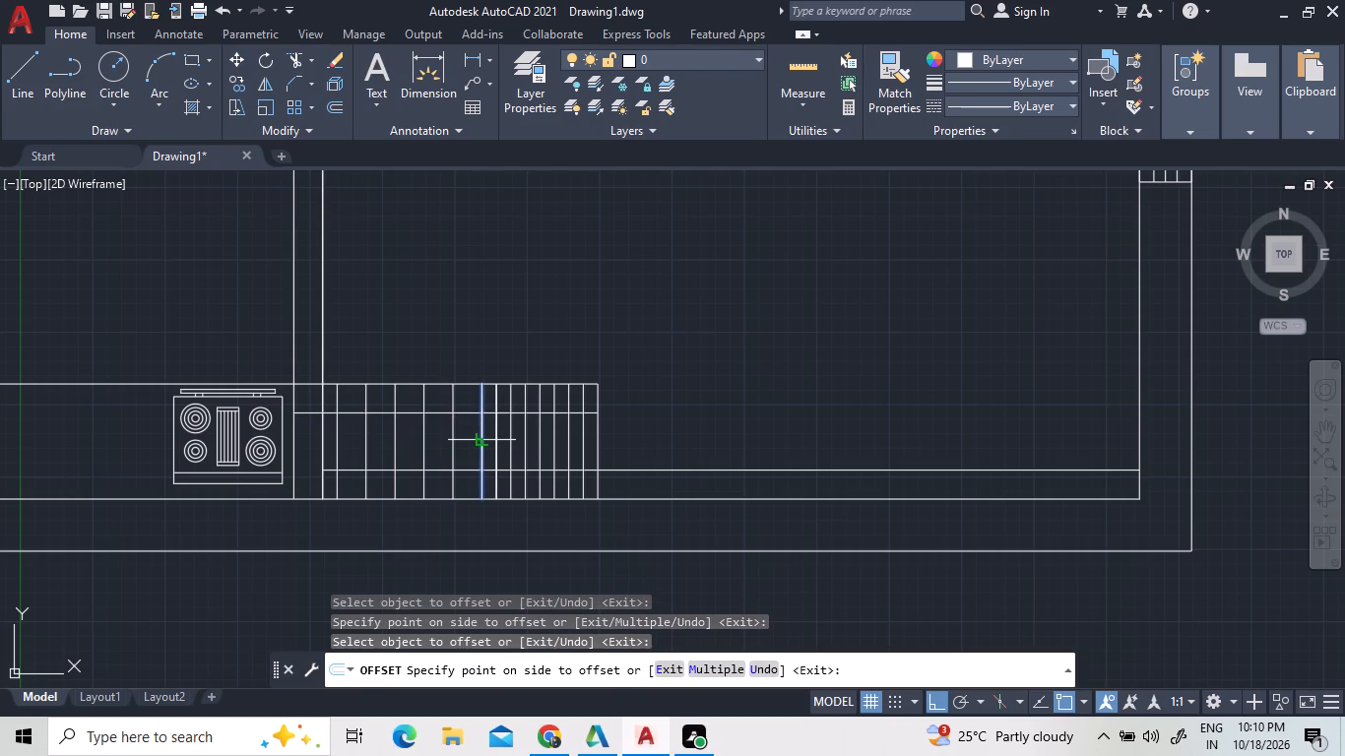
pyautogui.tripleClick(470, 436)
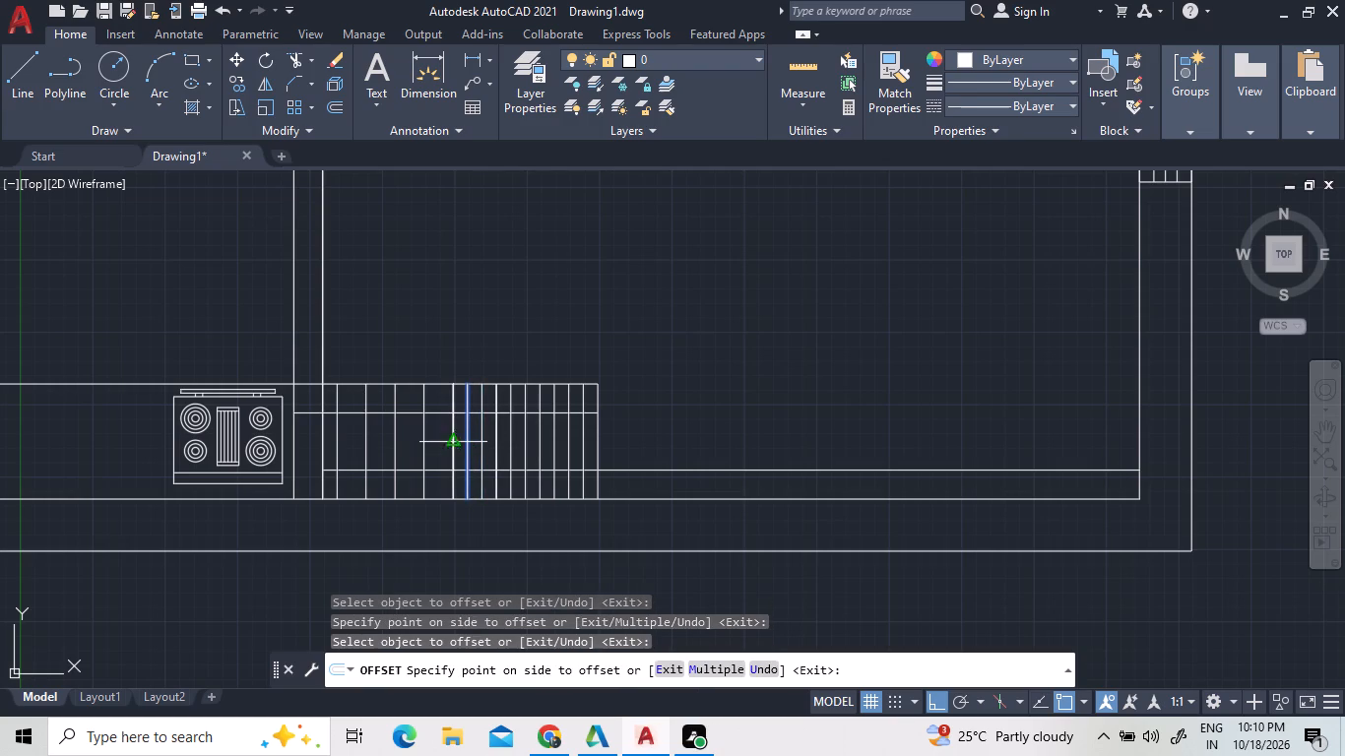
pyautogui.click(448, 432)
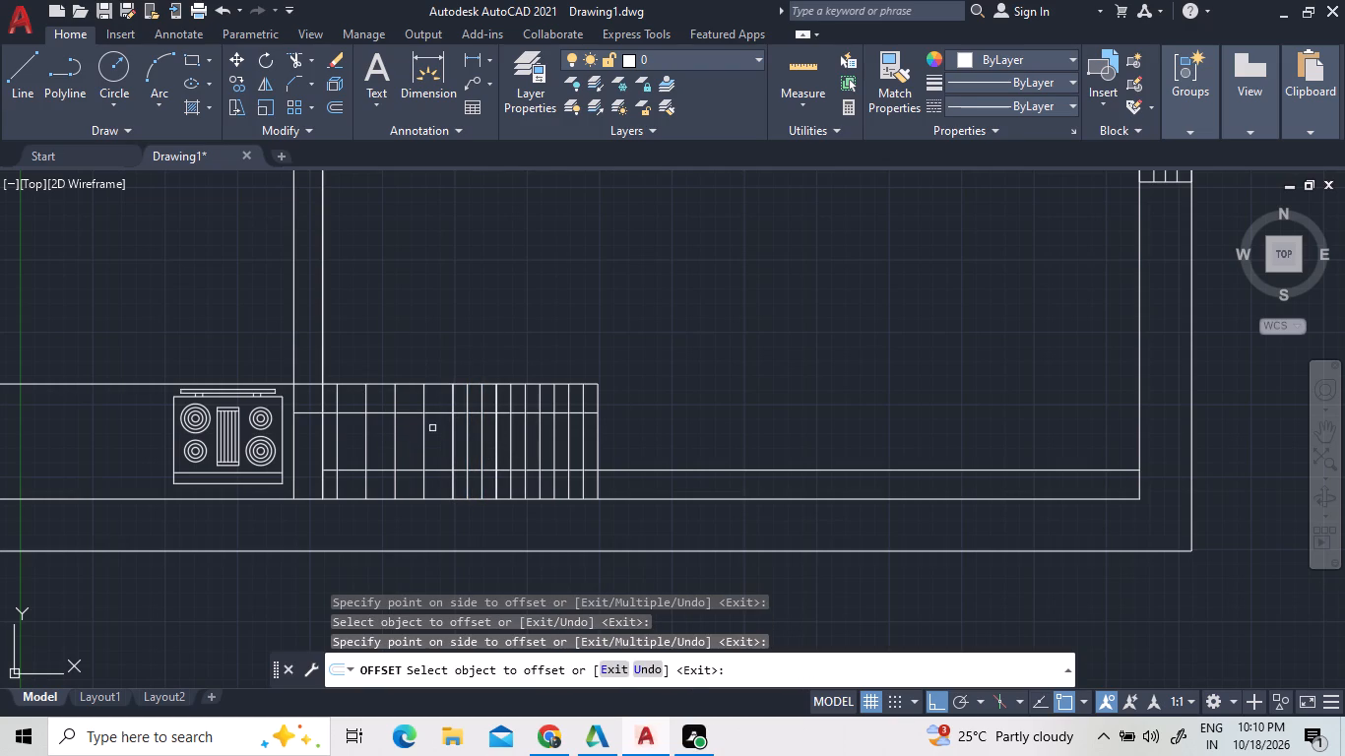
pyautogui.click(456, 439)
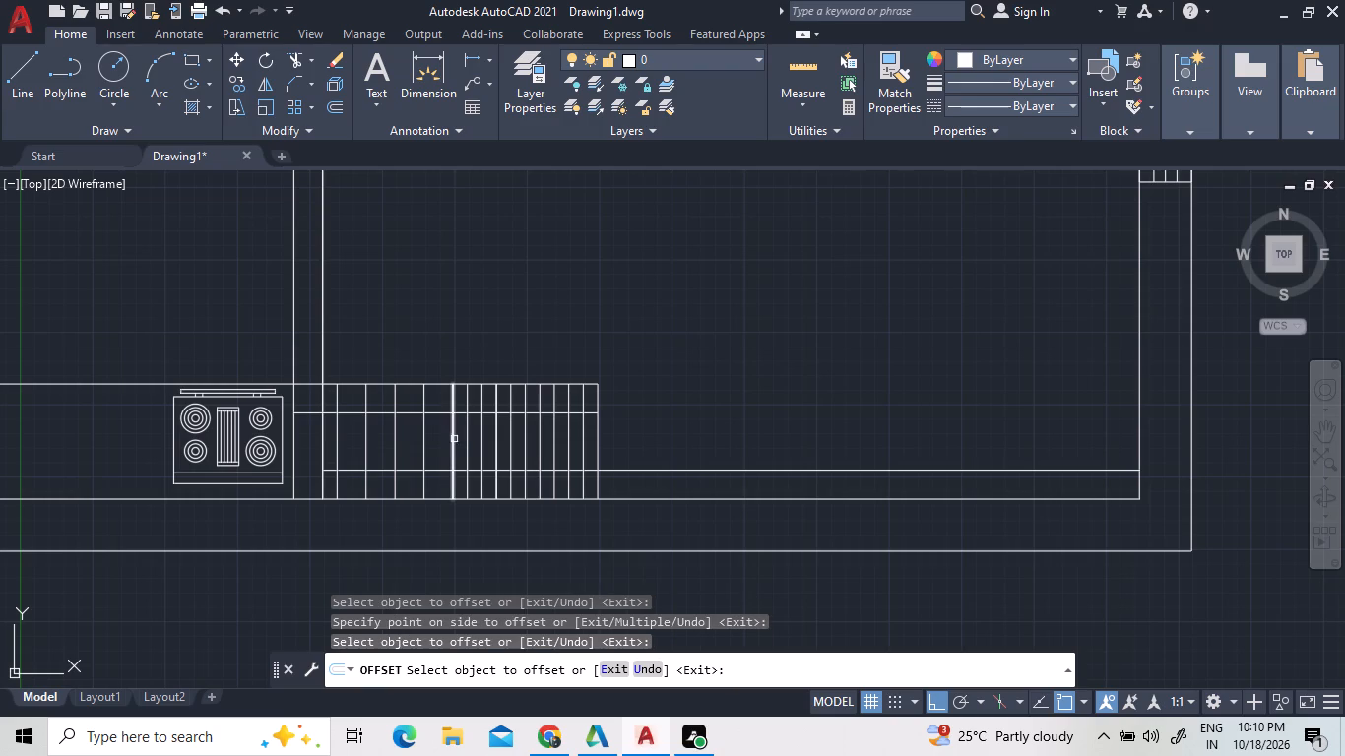
pyautogui.doubleClick(453, 438)
pyautogui.click(444, 438)
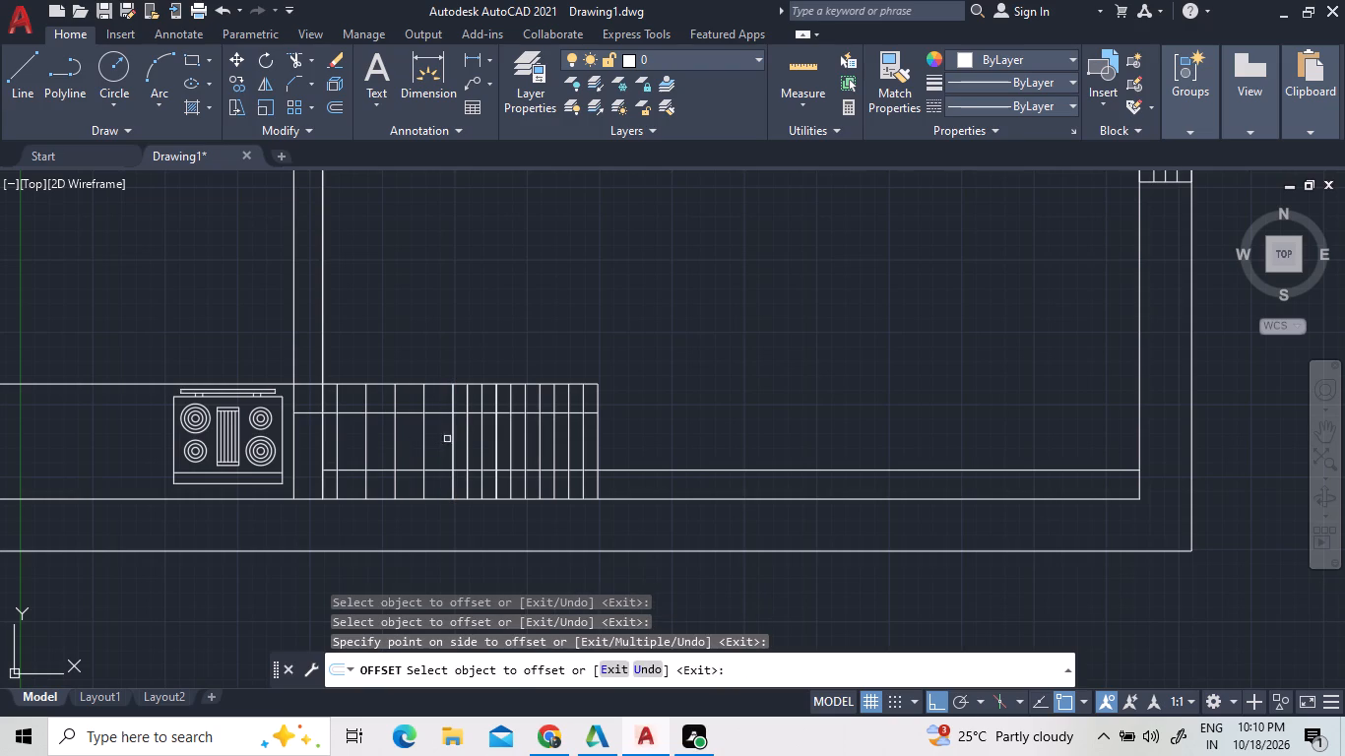
pyautogui.click(453, 441)
pyautogui.click(438, 439)
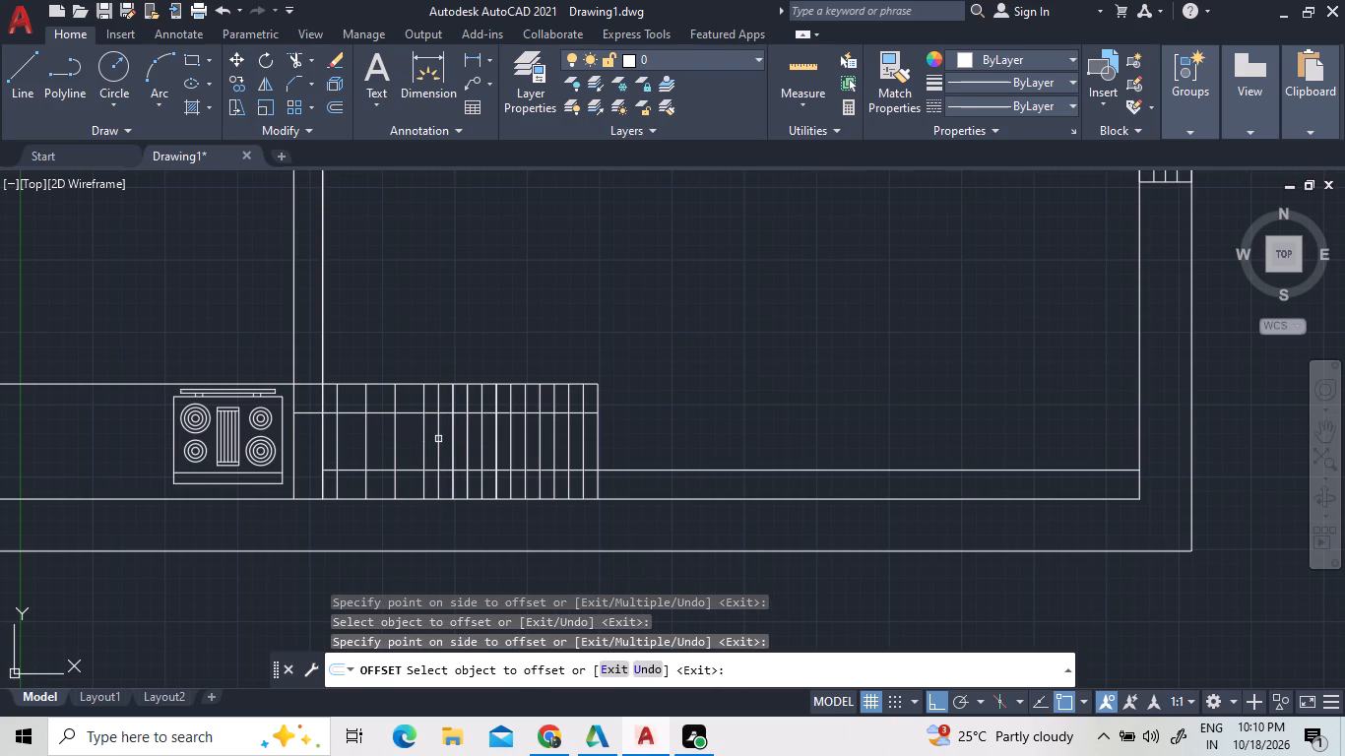
# Offset the three remaining verticals nearest the vertical partition 2.5" toward it, completing the evenly spaced line pattern.
pyautogui.doubleClick(423, 435)
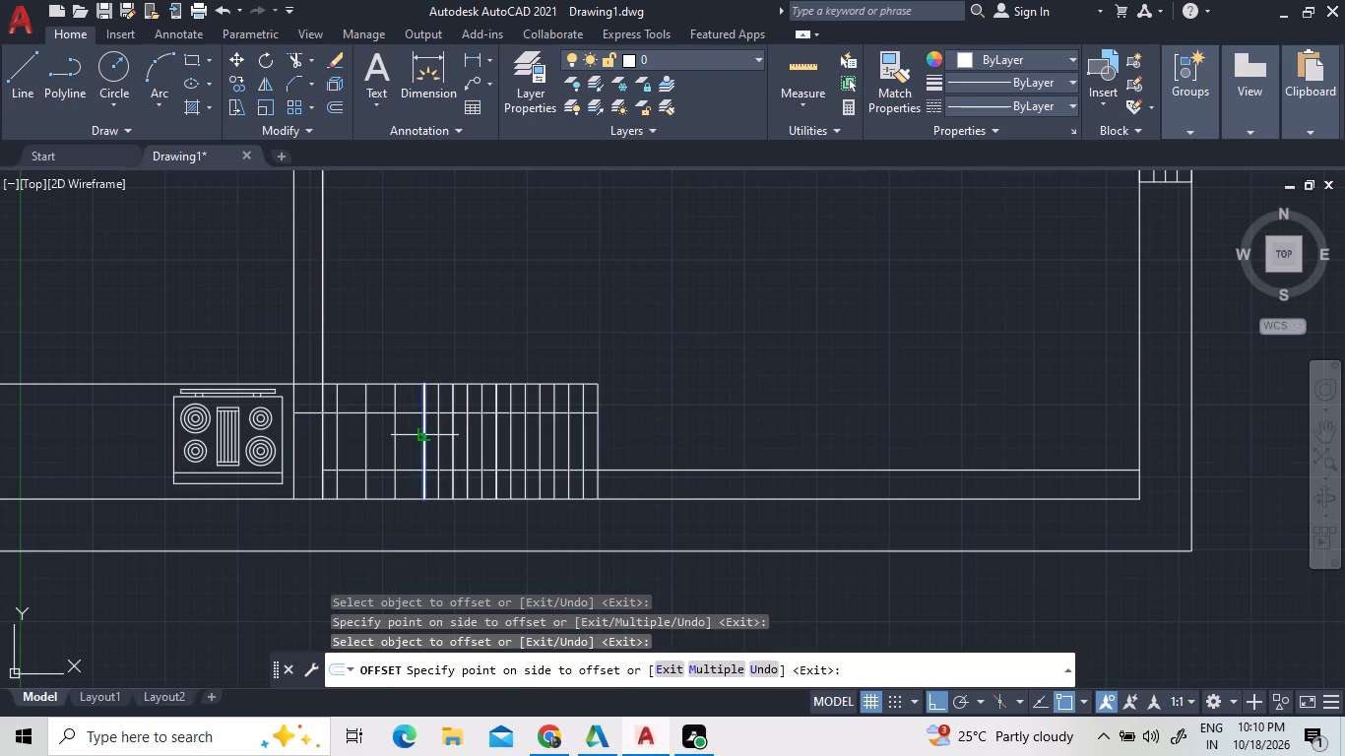
pyautogui.doubleClick(413, 434)
pyautogui.click(393, 435)
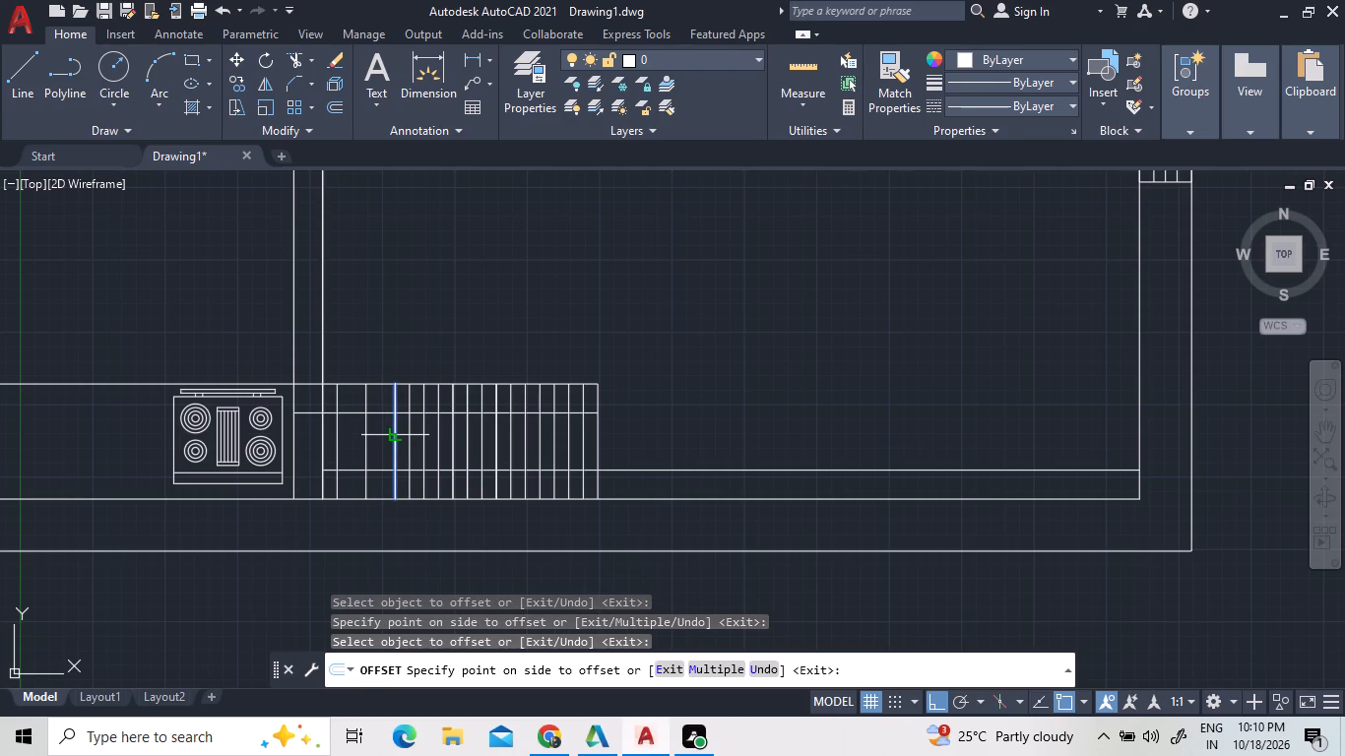
pyautogui.click(385, 436)
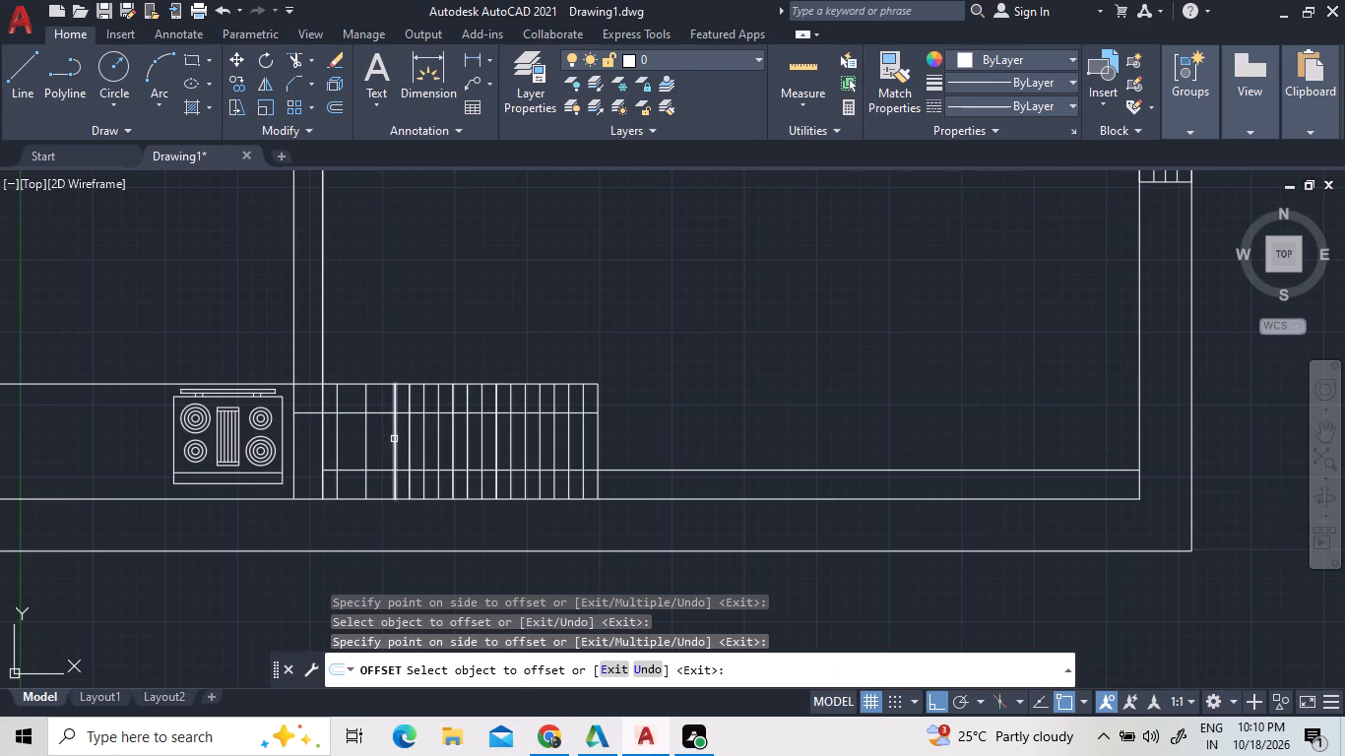
pyautogui.click(394, 439)
pyautogui.doubleClick(381, 433)
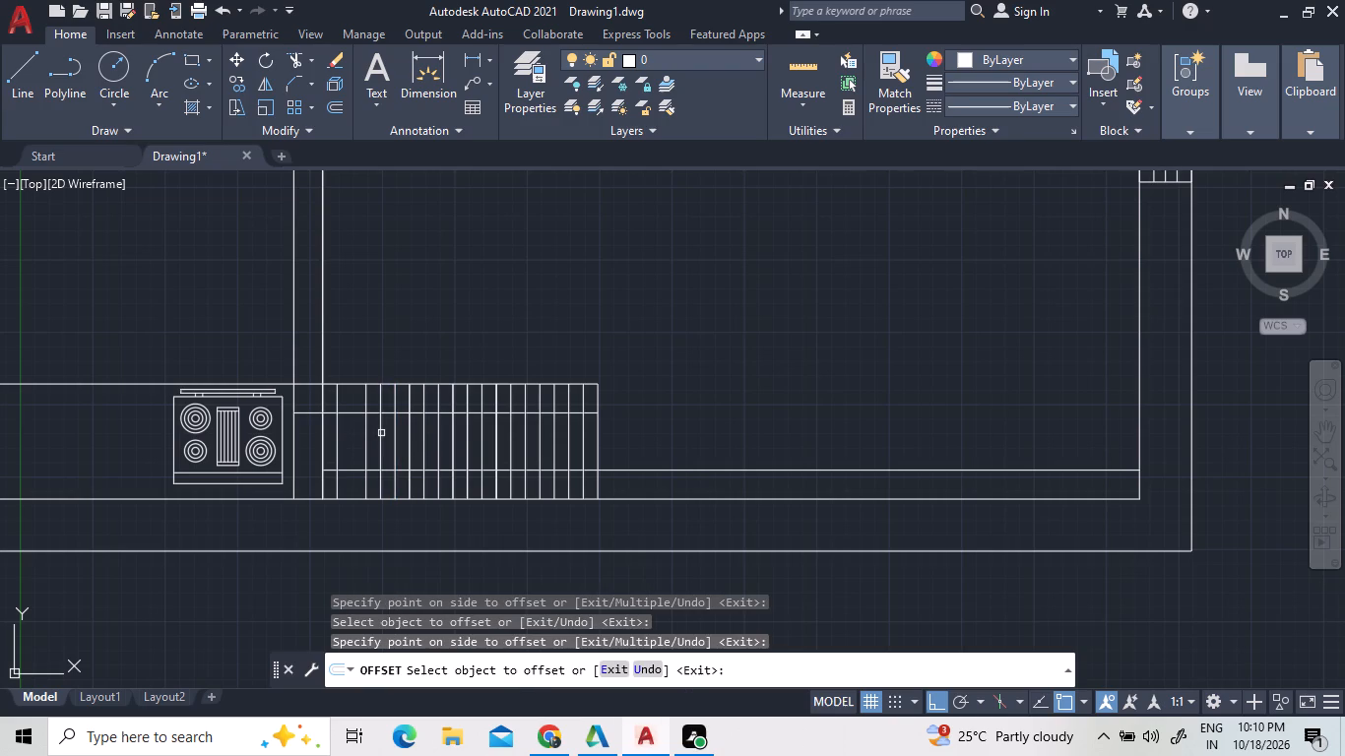
pyautogui.click(365, 437)
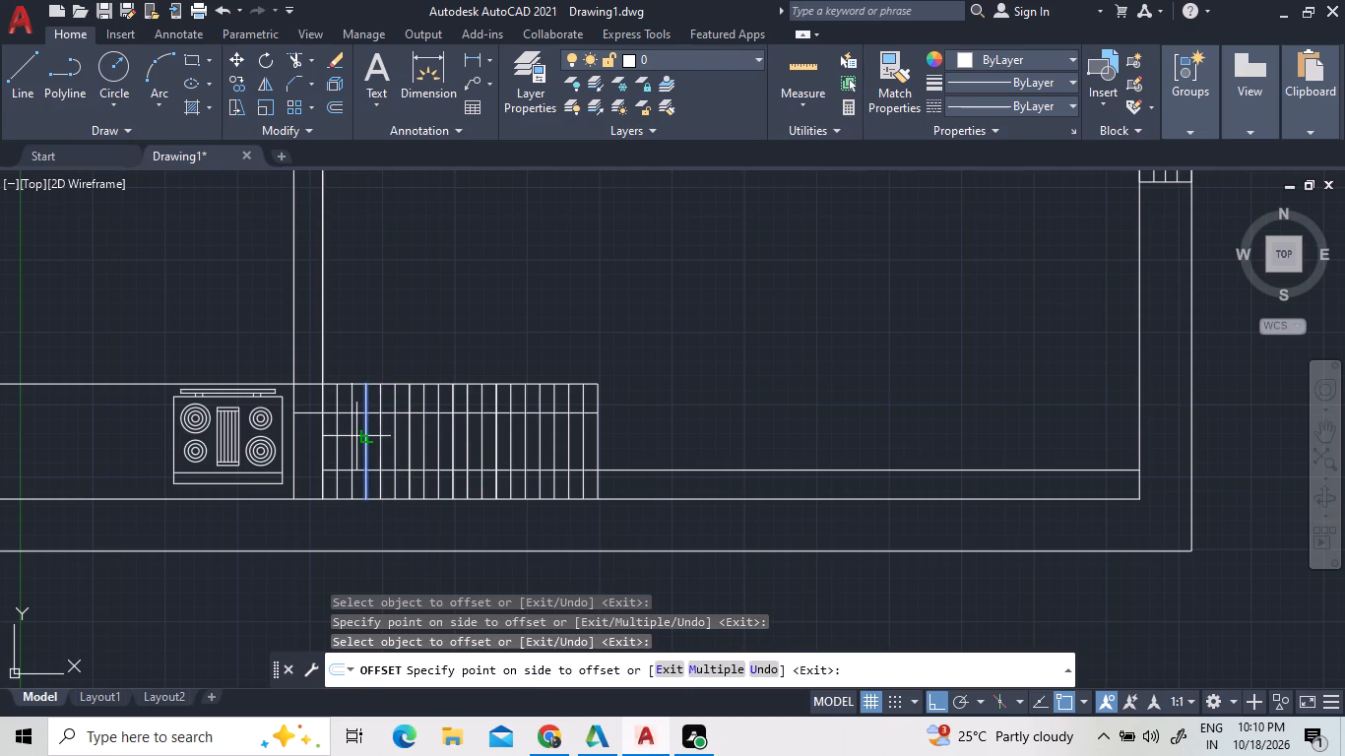
pyautogui.doubleClick(356, 436)
pyautogui.doubleClick(365, 438)
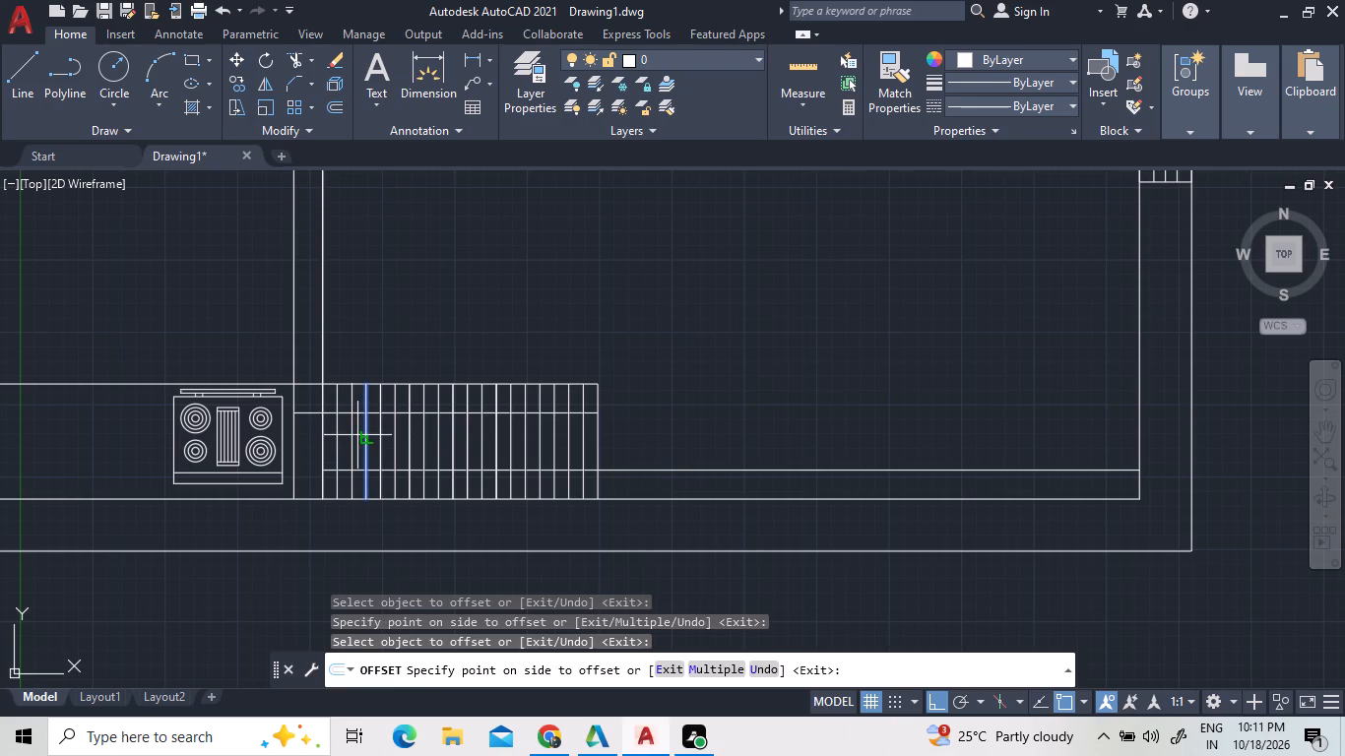
pyautogui.doubleClick(356, 435)
pyautogui.doubleClick(365, 435)
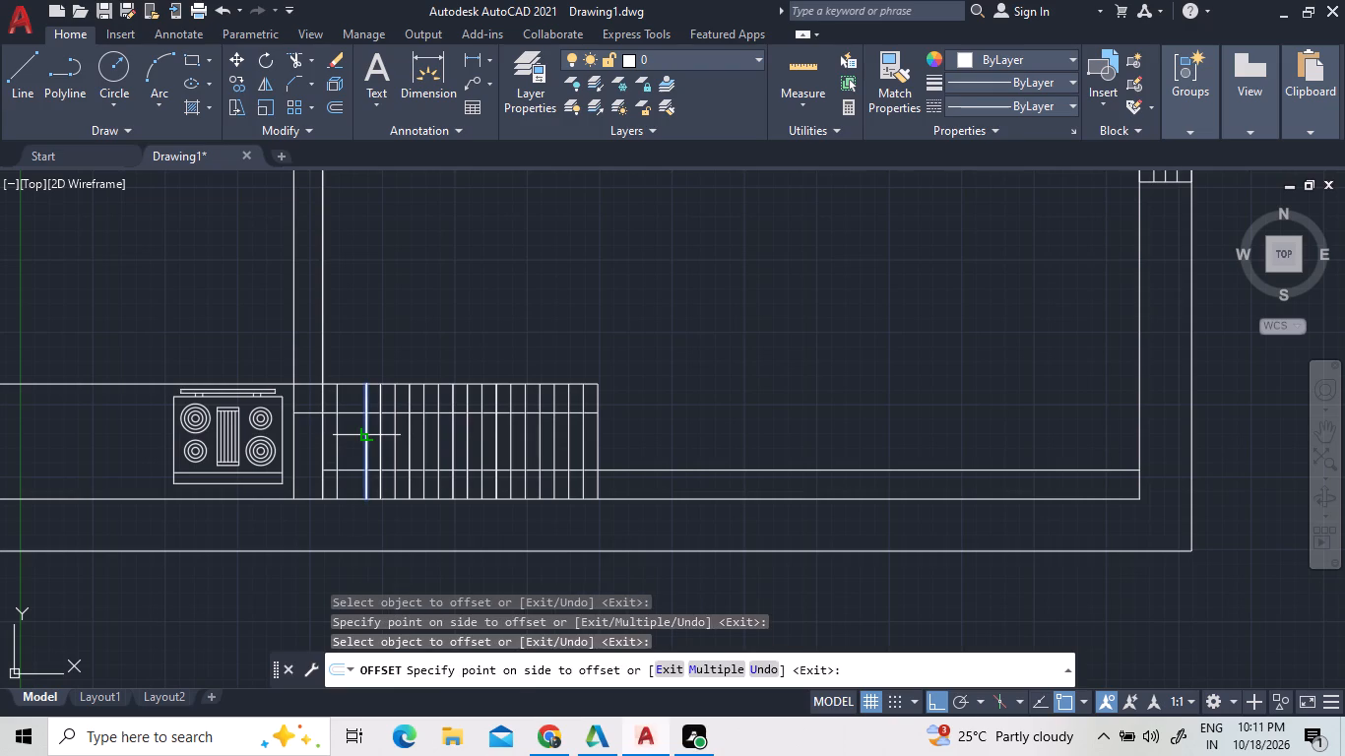
pyautogui.doubleClick(352, 433)
pyautogui.rightClick(454, 343)
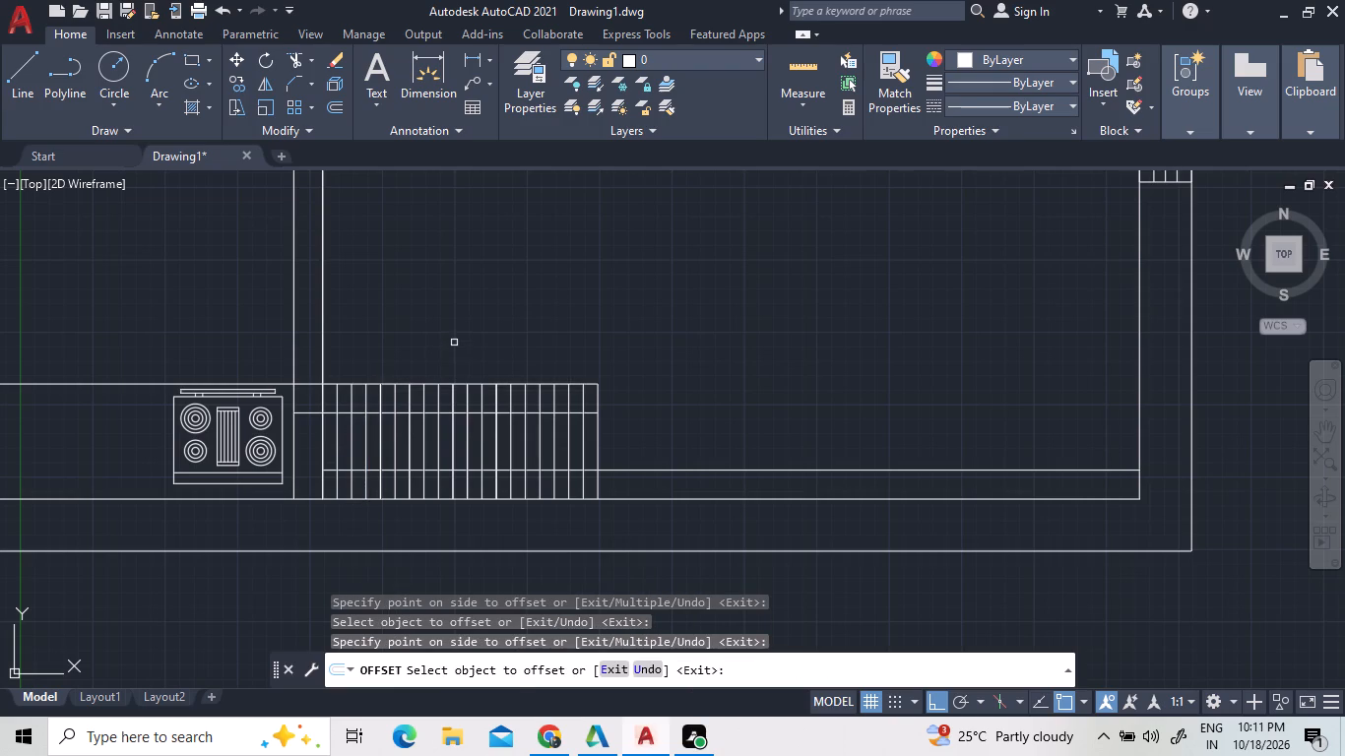
pyautogui.click(469, 346)
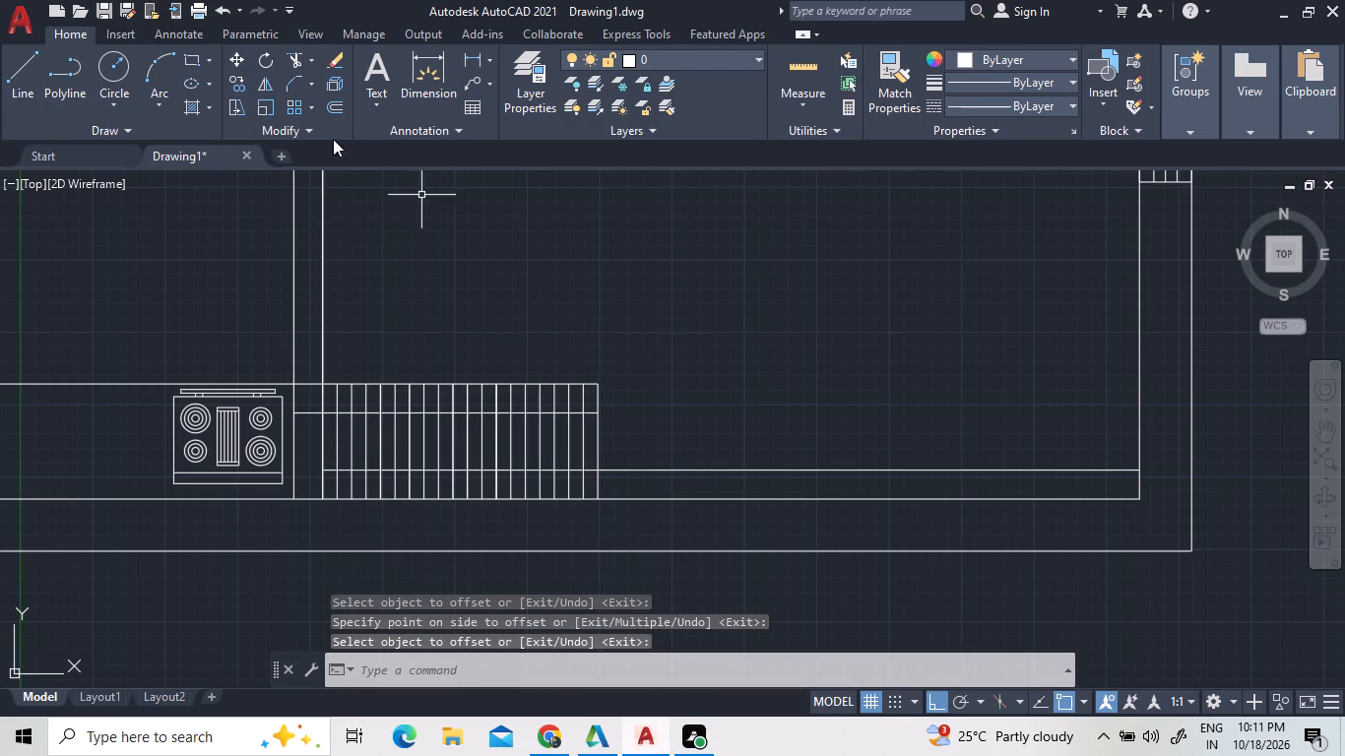
# Trim the upper 5" offset line where it crosses the thickness of the vertical partition beside the stove.
pyautogui.click(295, 61)
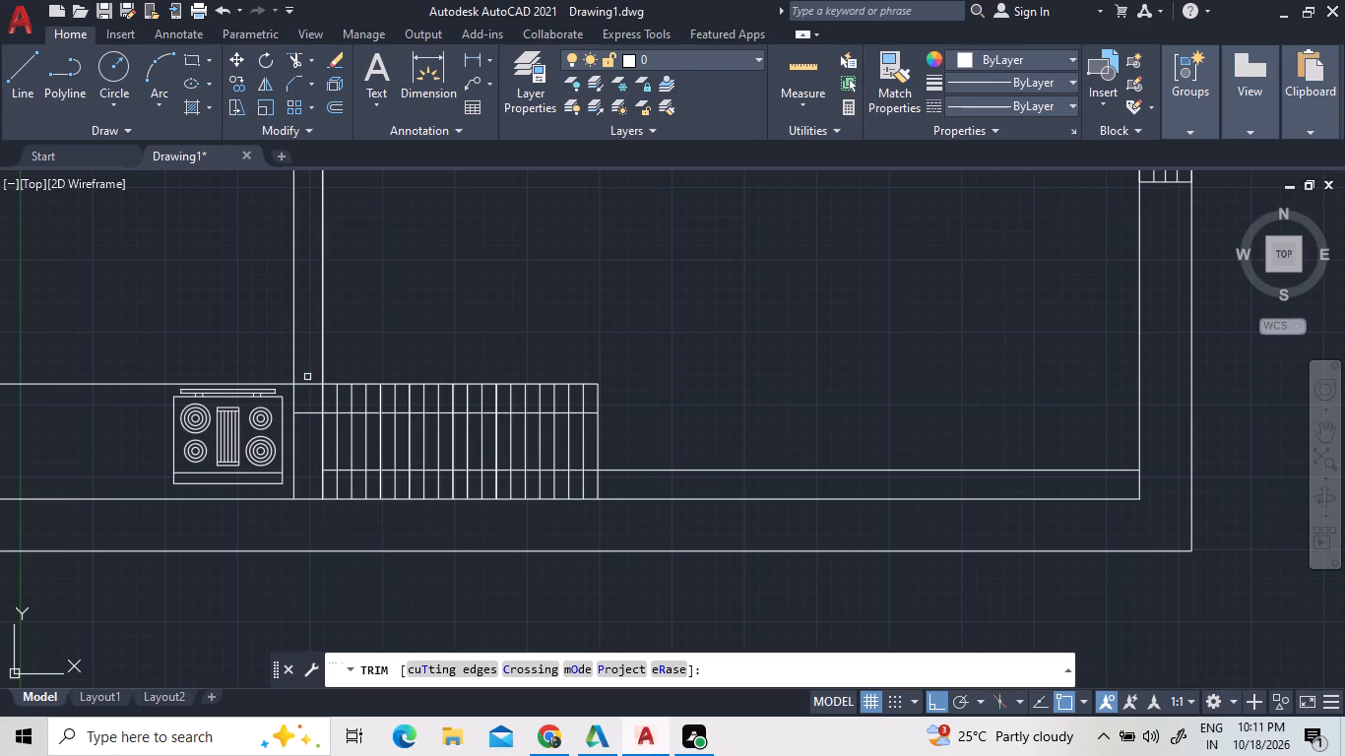
pyautogui.click(309, 412)
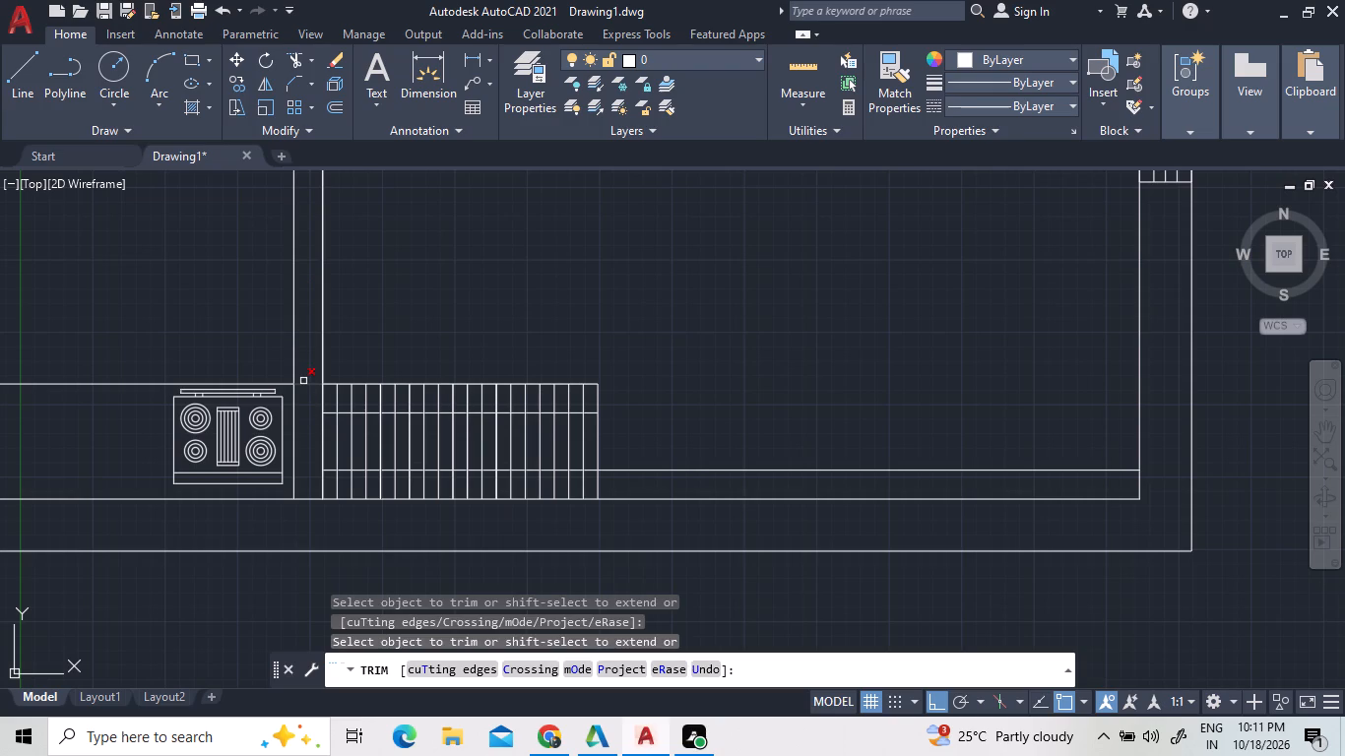
# Trim the middle portions of eight closely spaced verticals between the two horizontal offset lines, starting from the third beyond the partition.
pyautogui.doubleClick(333, 432)
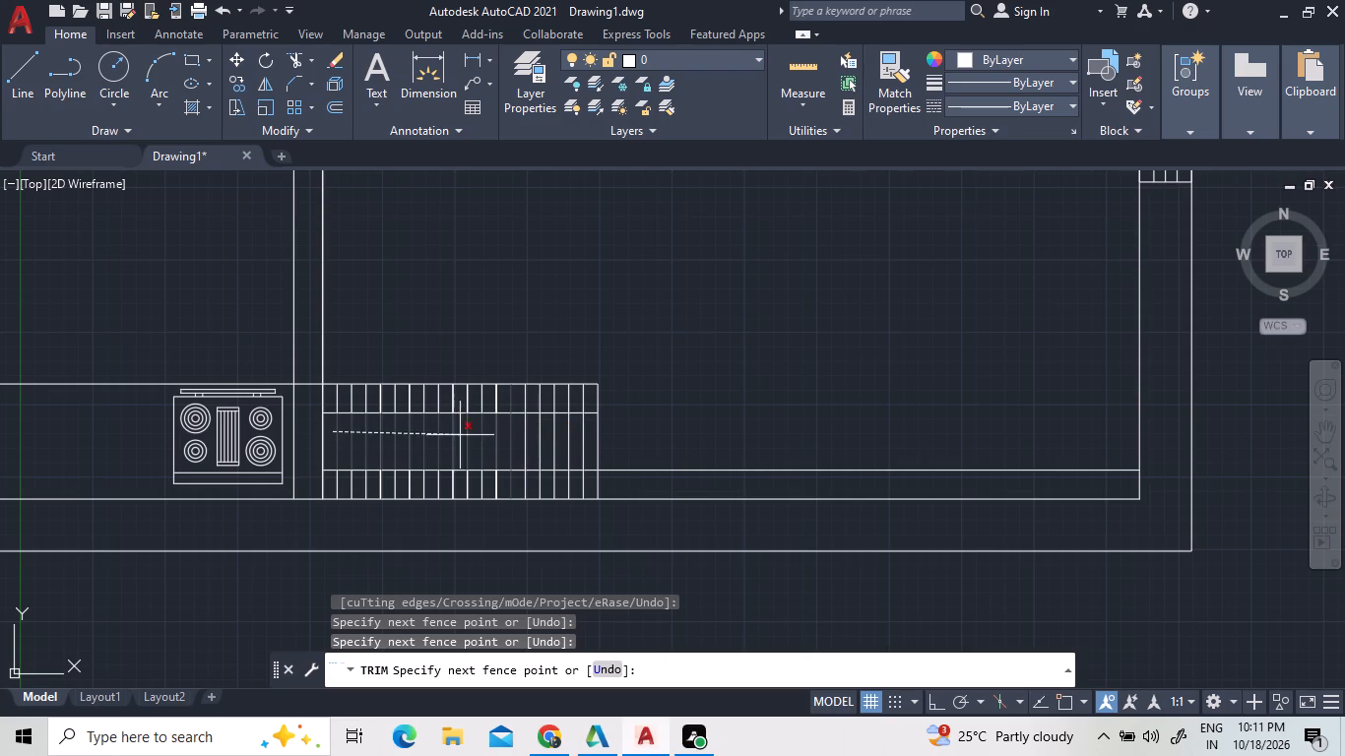
pyautogui.click(327, 430)
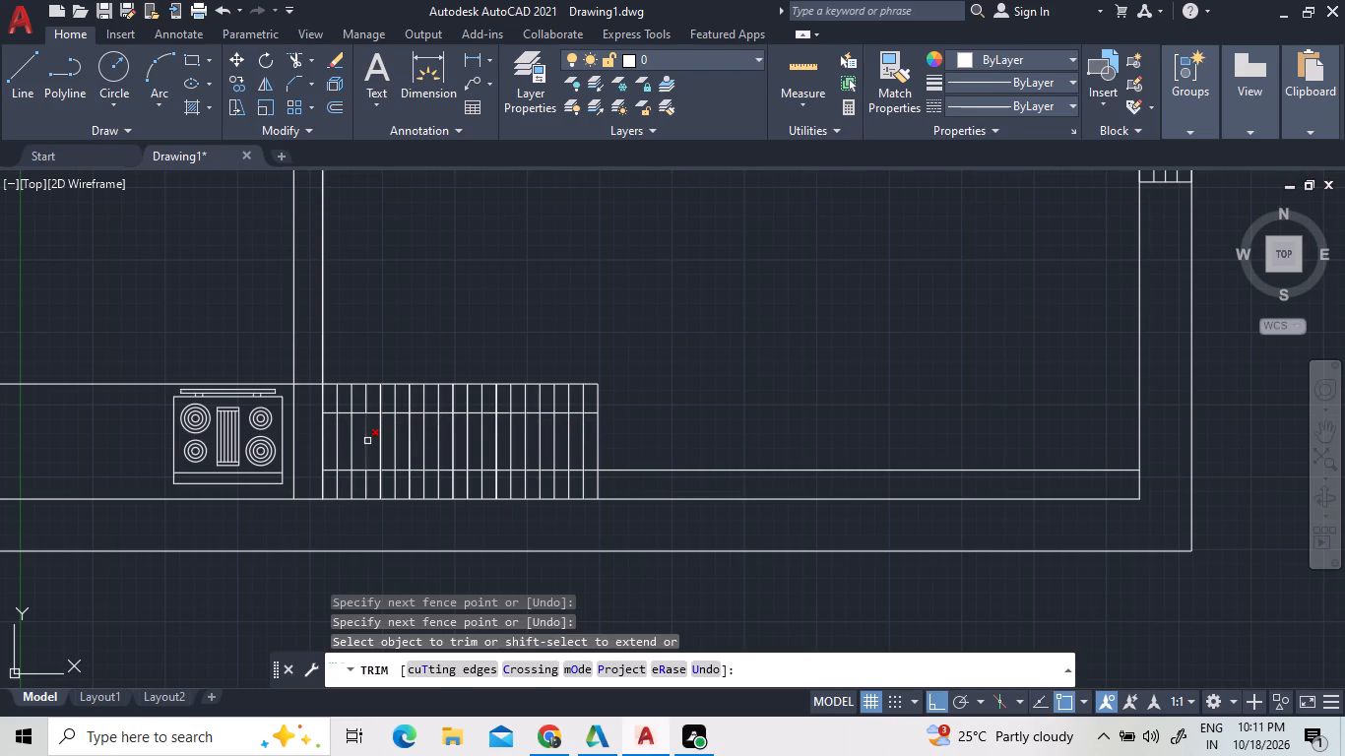
pyautogui.click(367, 441)
pyautogui.moveTo(364, 440); pyautogui.dragTo(416, 440)
pyautogui.click(427, 440)
pyautogui.click(436, 440)
pyautogui.click(445, 440)
pyautogui.moveTo(455, 440); pyautogui.dragTo(467, 439)
pyautogui.tripleClick(470, 439)
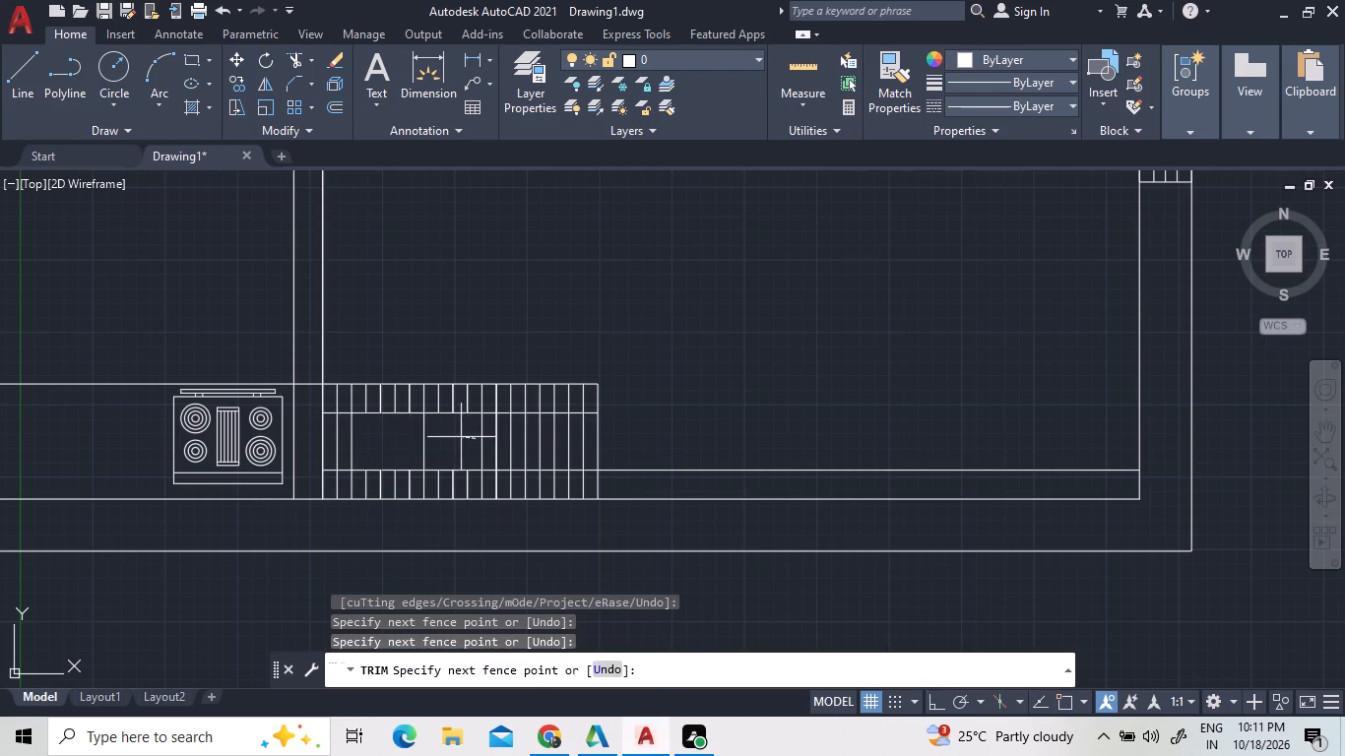
pyautogui.doubleClick(457, 435)
pyautogui.click(421, 435)
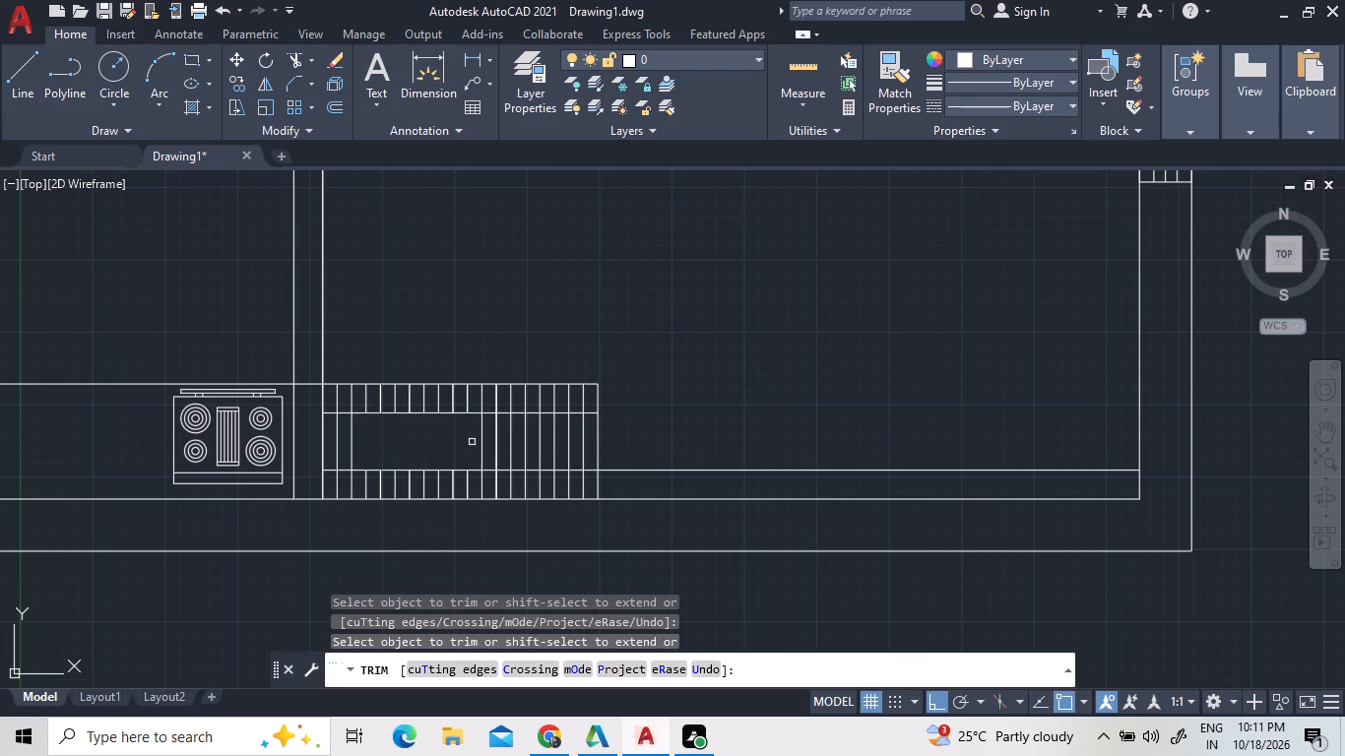
# Trim the middle portions of the next six verticals between the horizontal offset lines, keeping the last two before the end line whole.
pyautogui.click(479, 443)
pyautogui.click(501, 439)
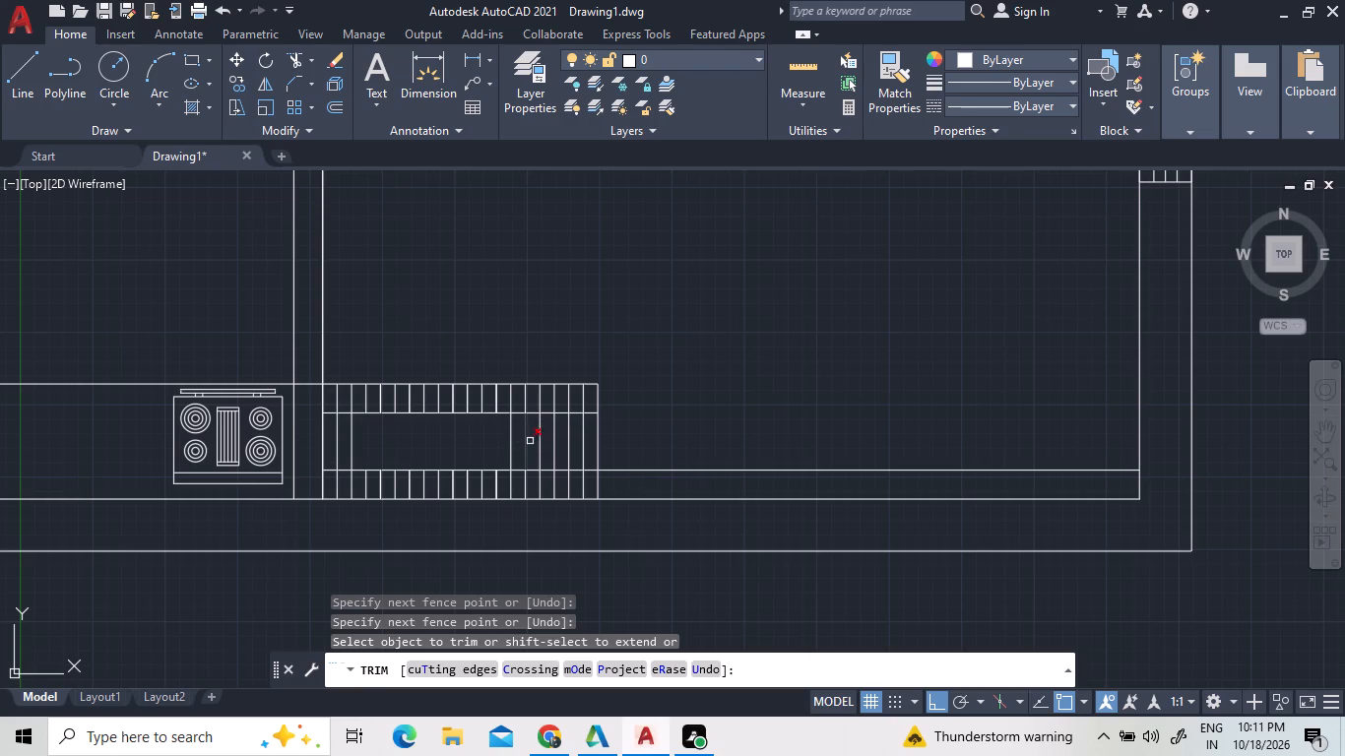
pyautogui.click(551, 440)
pyautogui.click(538, 438)
pyautogui.click(518, 437)
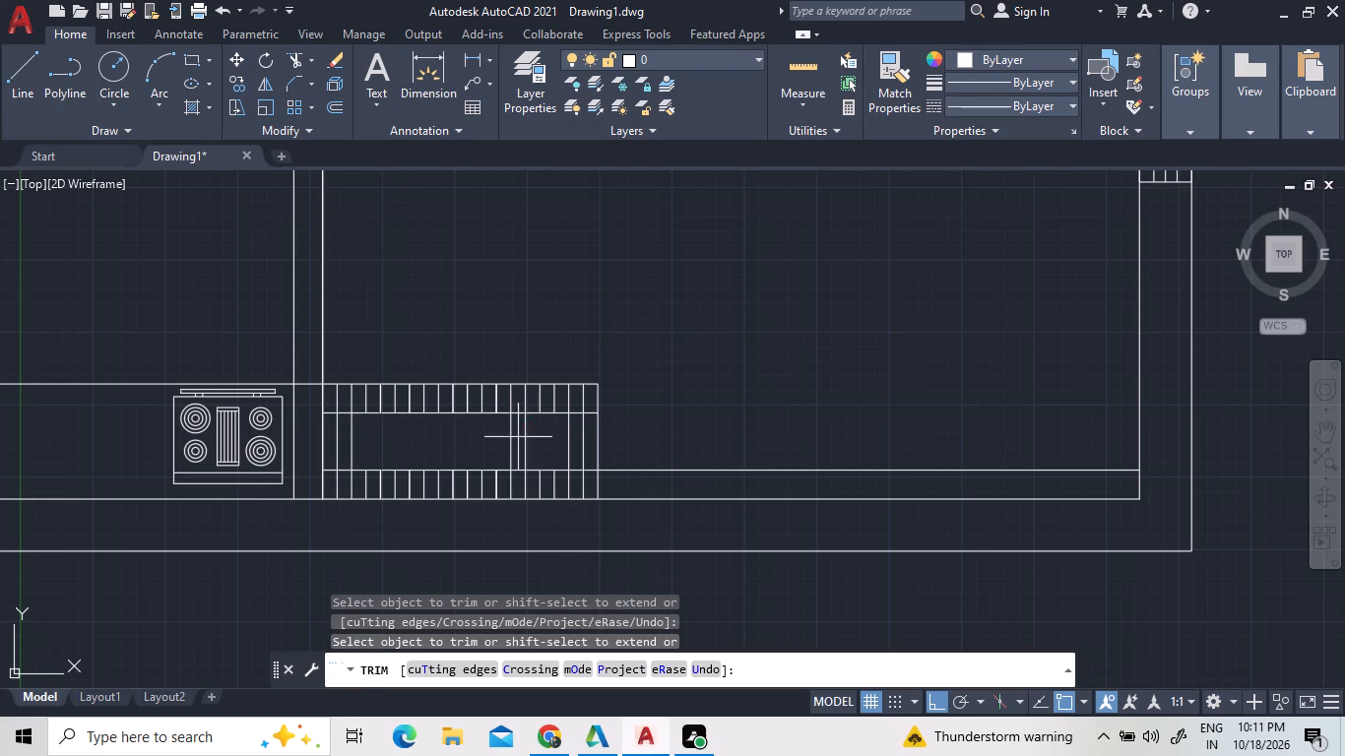
pyautogui.click(524, 437)
pyautogui.click(509, 435)
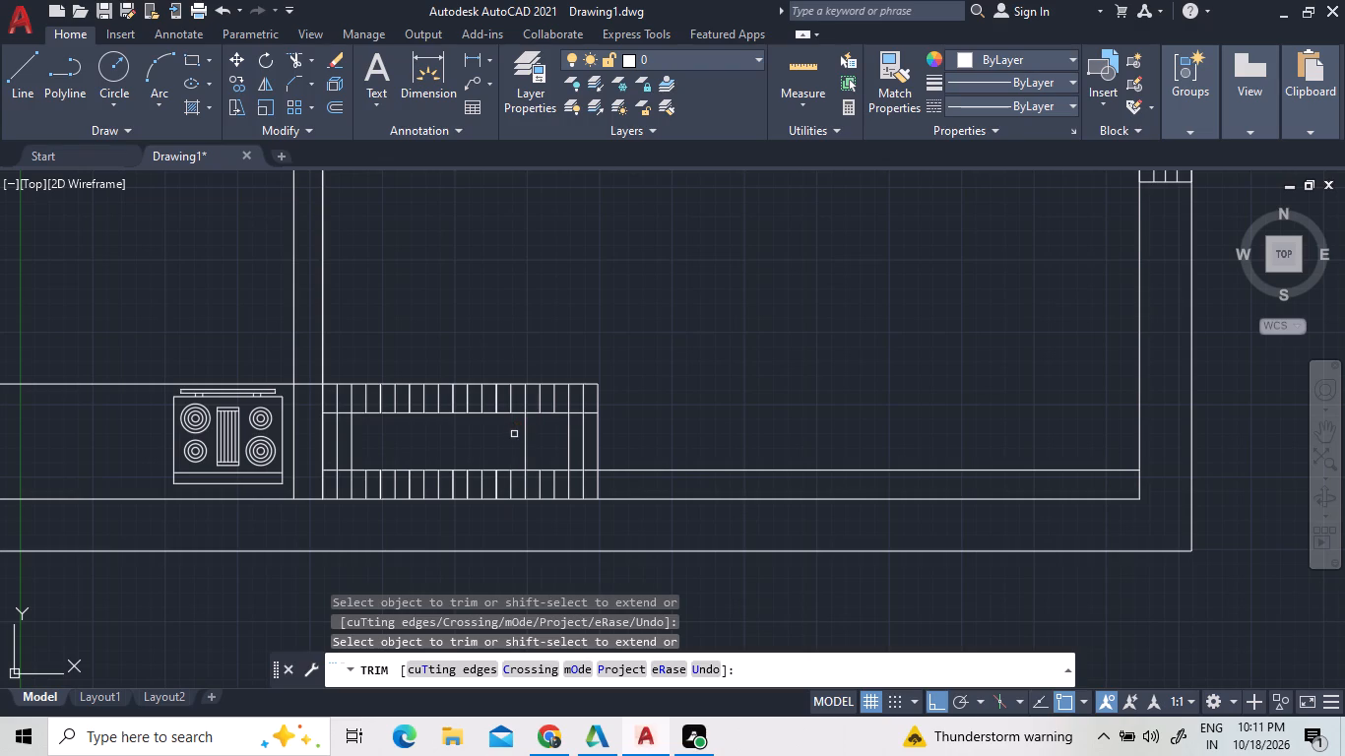
pyautogui.click(526, 437)
pyautogui.rightClick(660, 420)
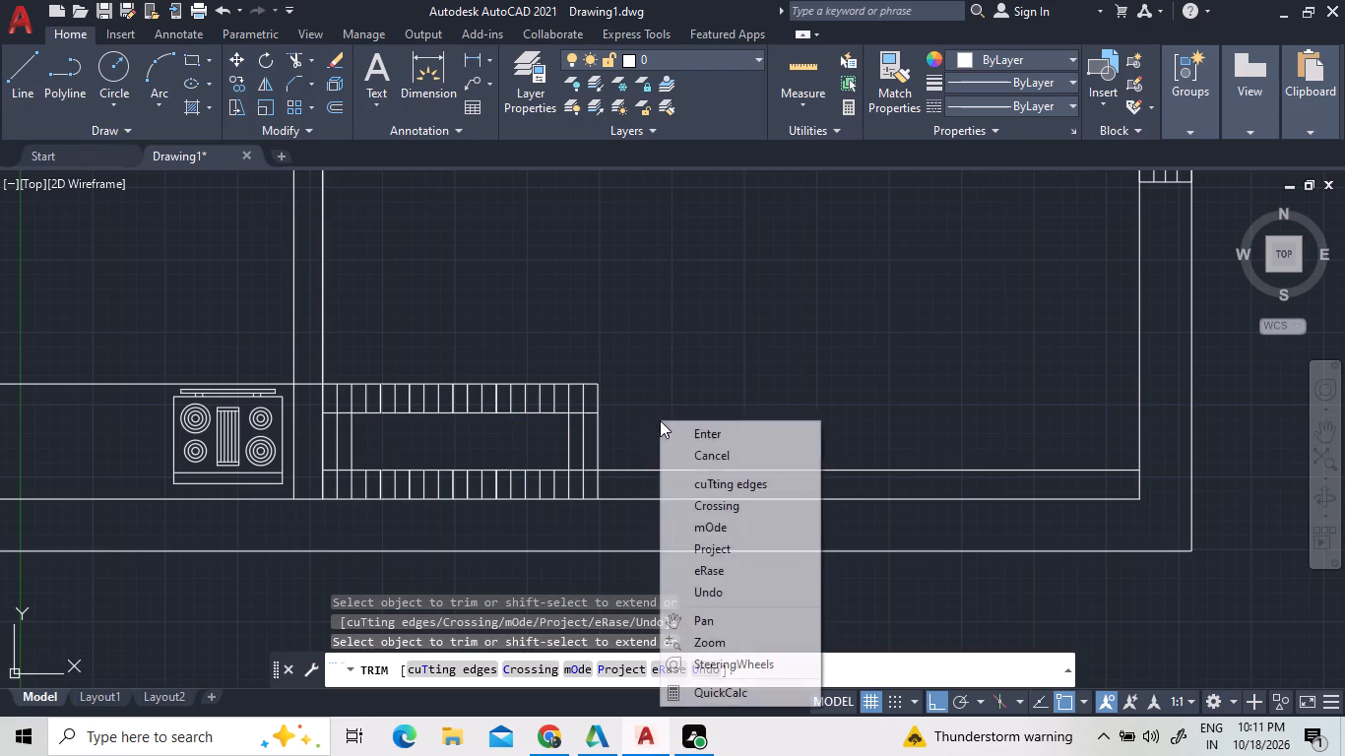
pyautogui.click(667, 431)
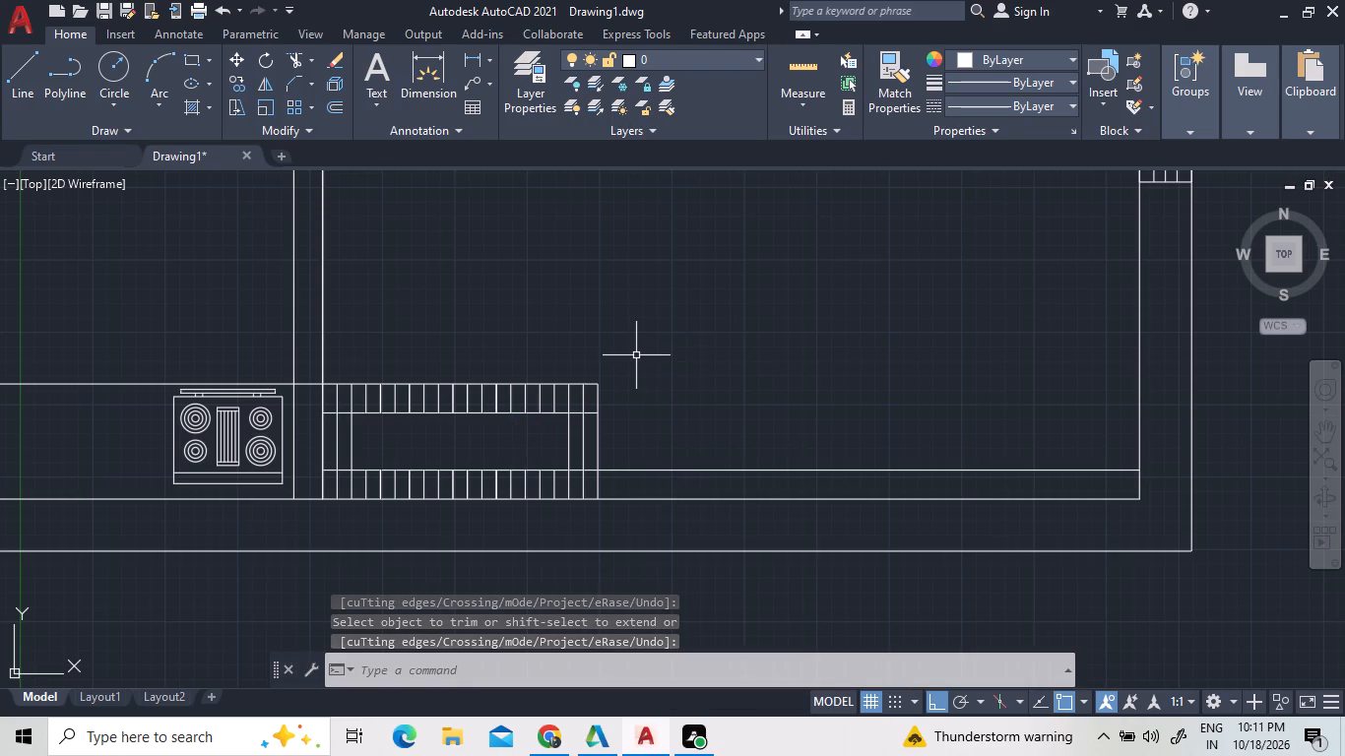
# Trim away the lower horizontal offset line between the end of the spaced linework and the bedroom's window-side wall.
pyautogui.scroll(-2, 636, 415)
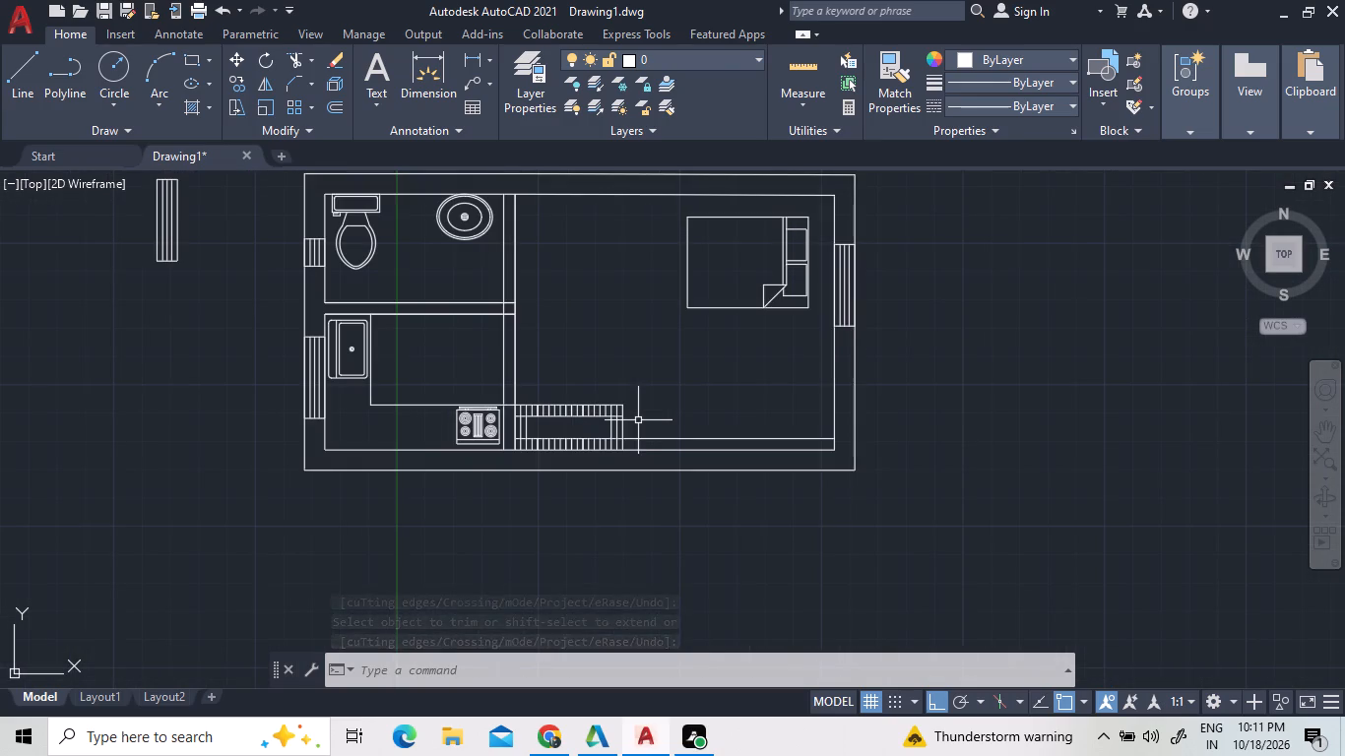
pyautogui.scroll(1, 590, 456)
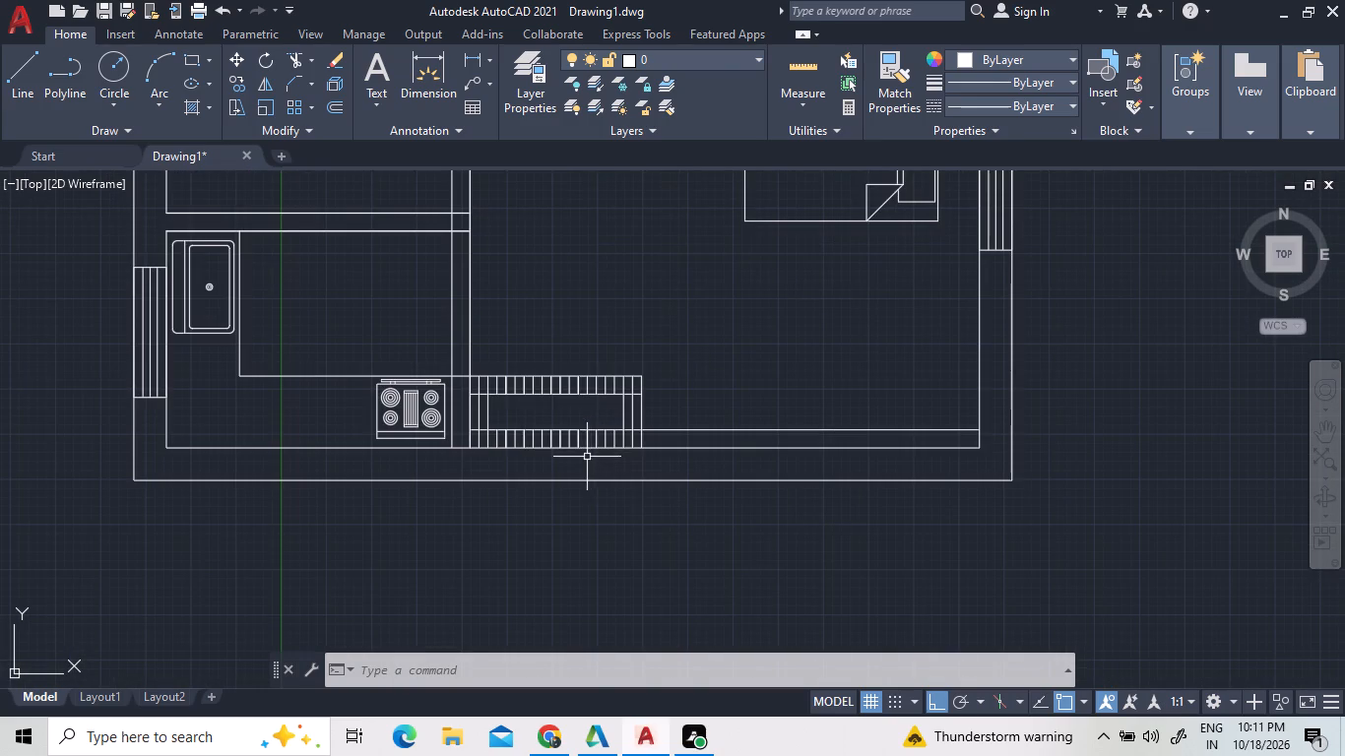
pyautogui.scroll(-1, 577, 429)
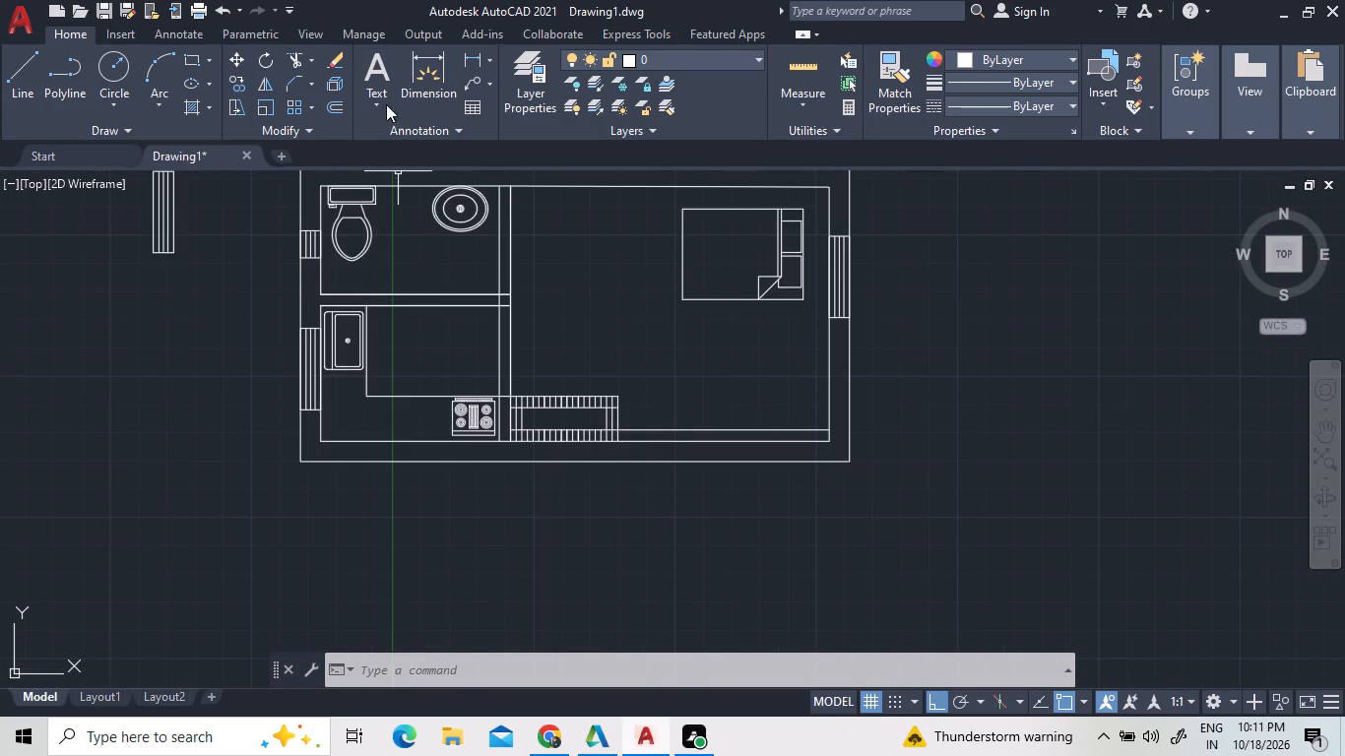
pyautogui.click(291, 56)
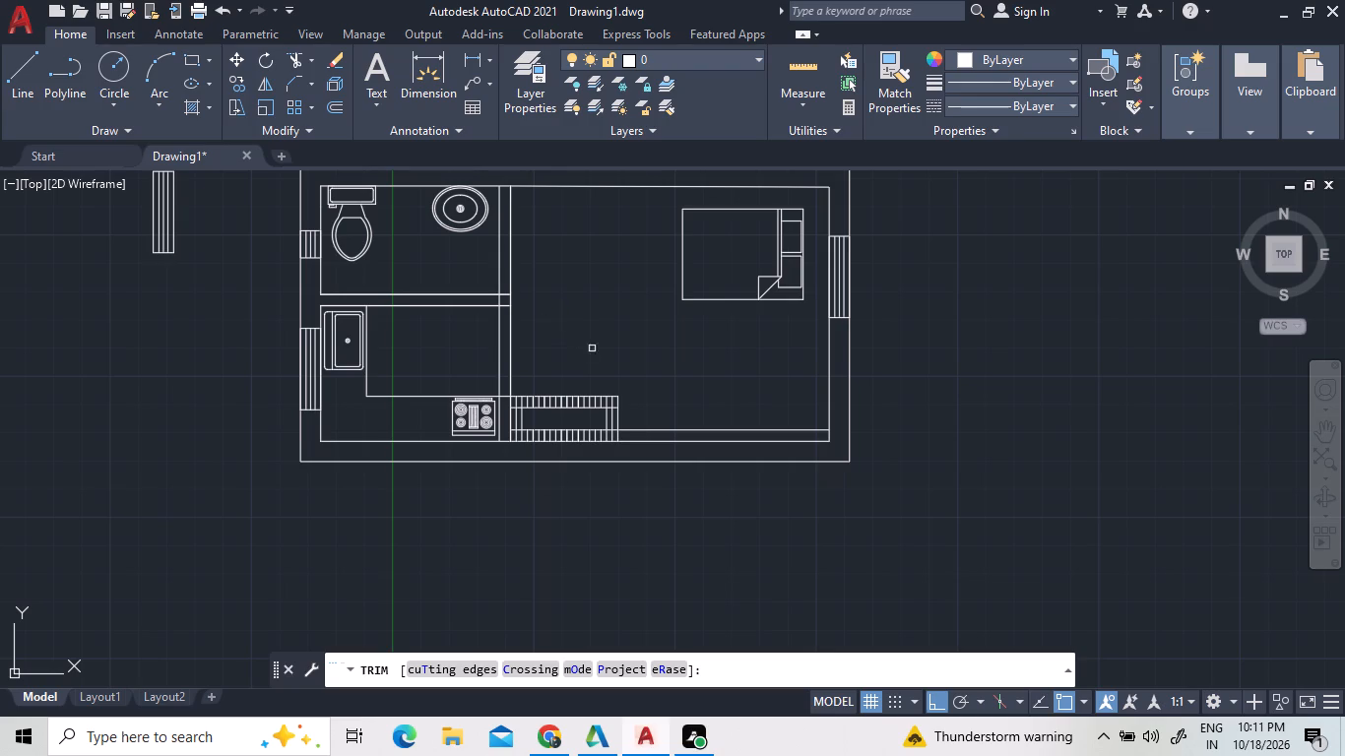
pyautogui.click(642, 429)
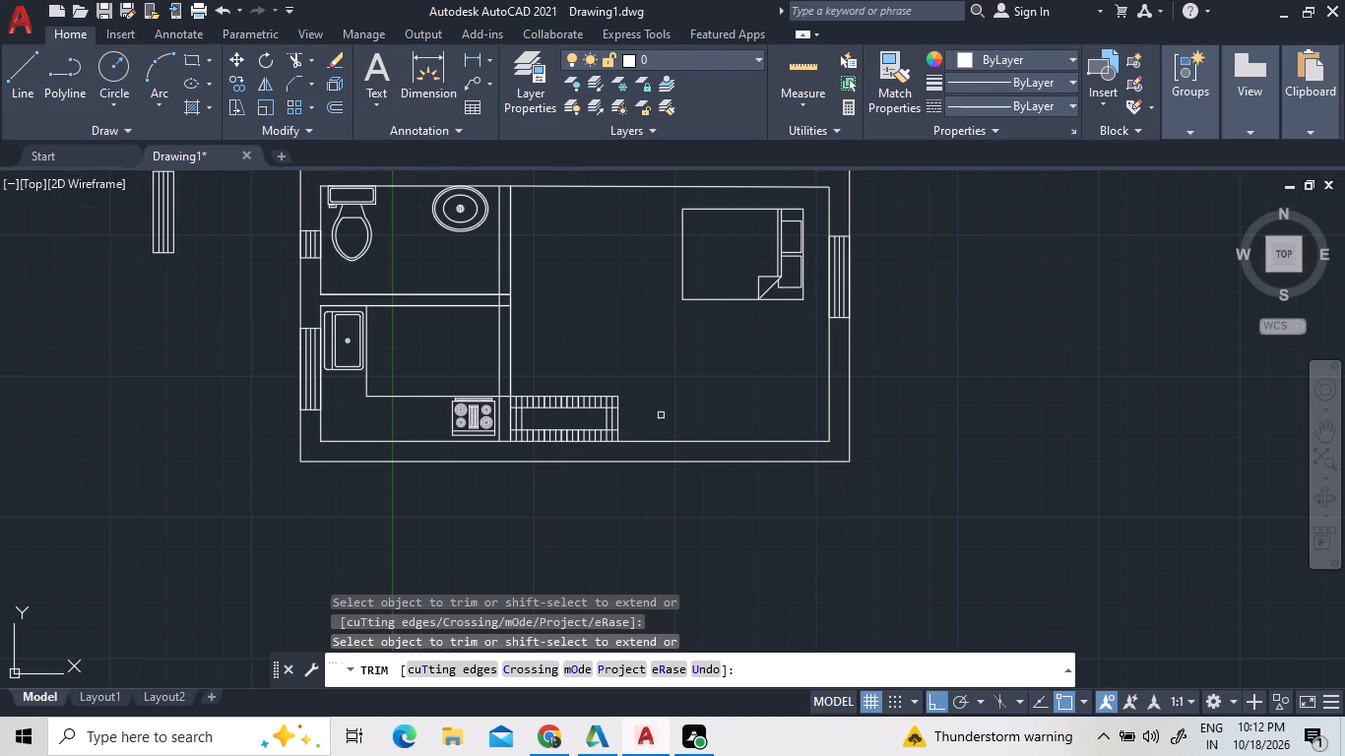
pyautogui.rightClick(623, 342)
pyautogui.tripleClick(643, 351)
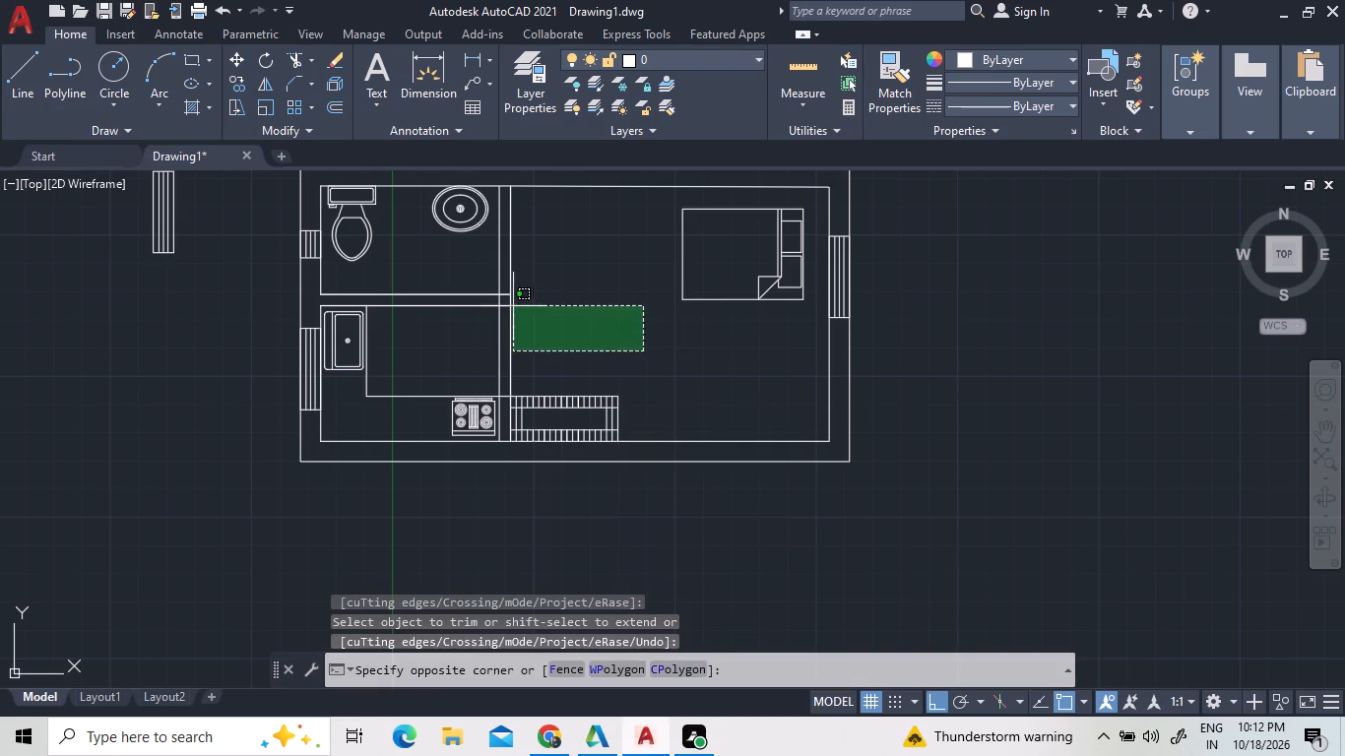
pyautogui.click(599, 327)
# Trim the overlapping lines where the partition between bathroom and kitchen meets the vertical partition, opening the junction.
pyautogui.scroll(3, 521, 274)
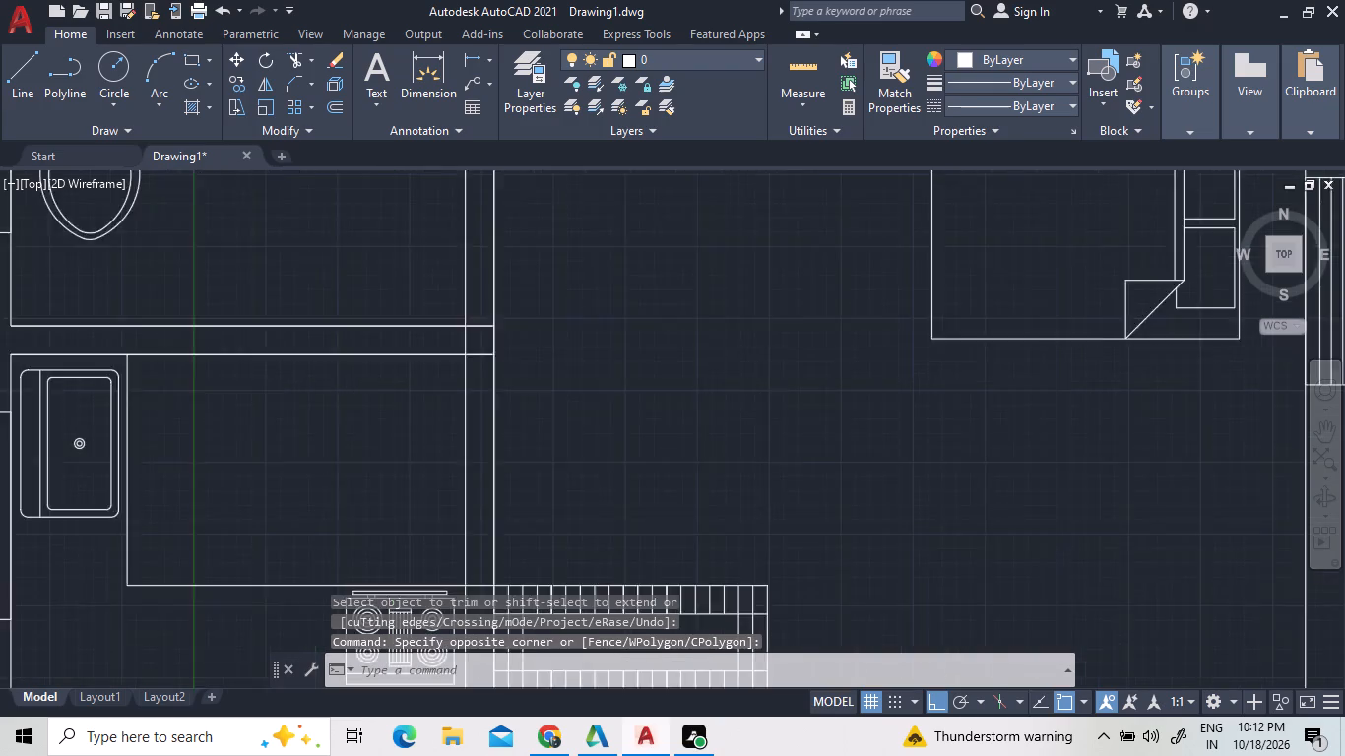
pyautogui.click(300, 61)
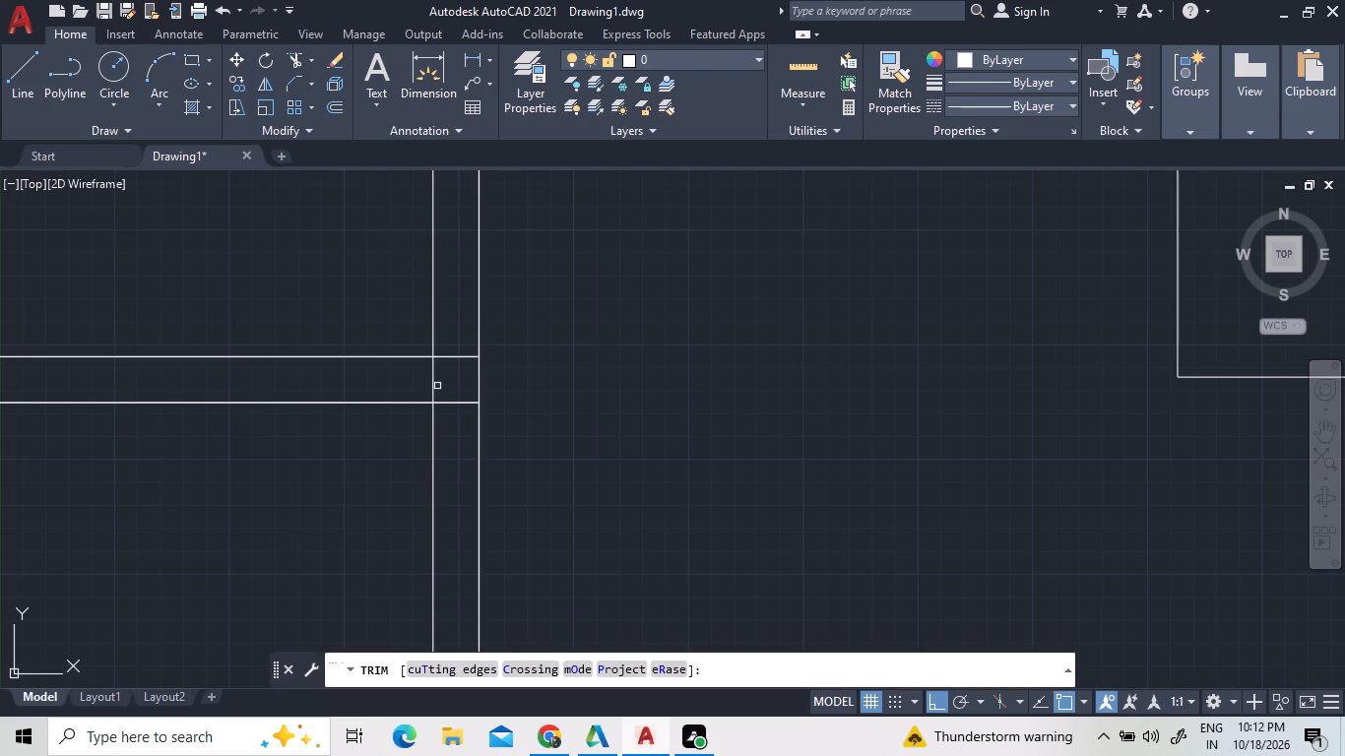
pyautogui.click(433, 383)
pyautogui.click(453, 356)
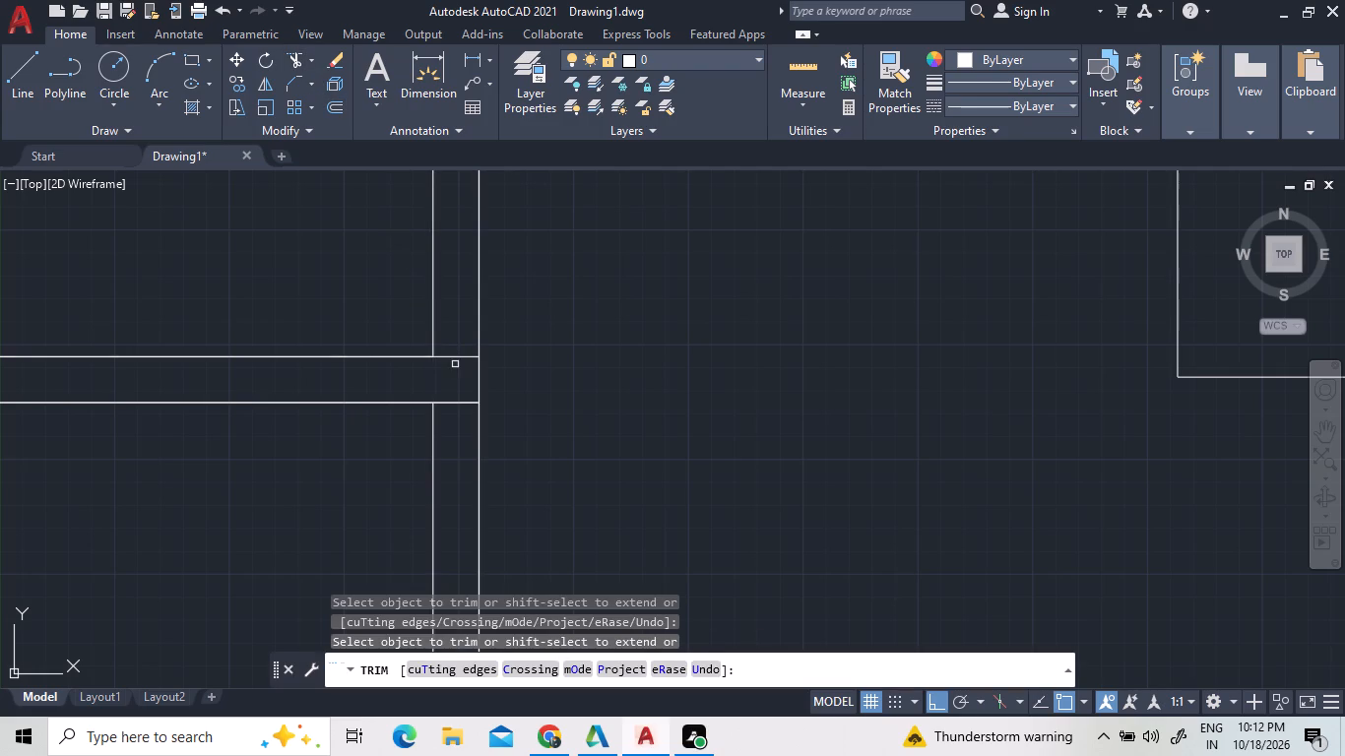
pyautogui.click(460, 402)
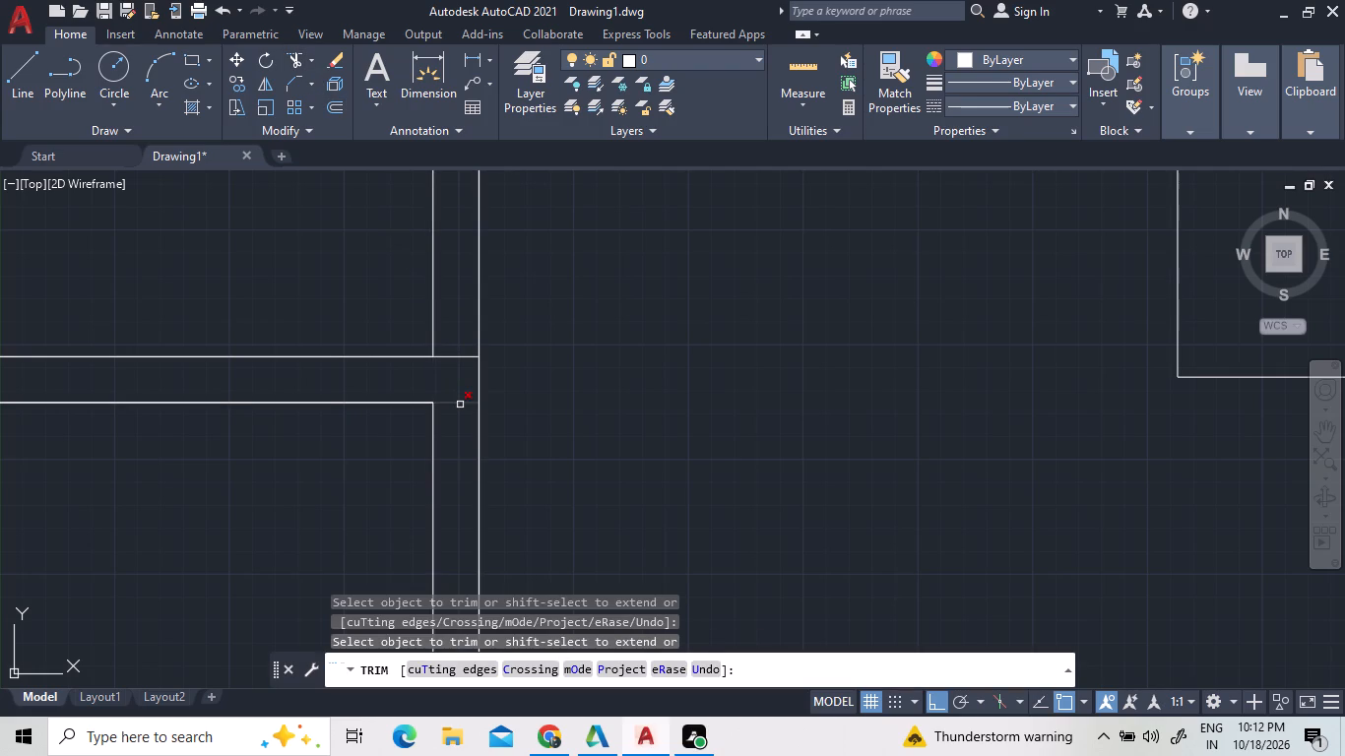
pyautogui.click(460, 405)
pyautogui.click(462, 357)
# Trim the upper inner wall line across the thickness of the vertical partition beside the washbasin.
pyautogui.scroll(-2, 558, 350)
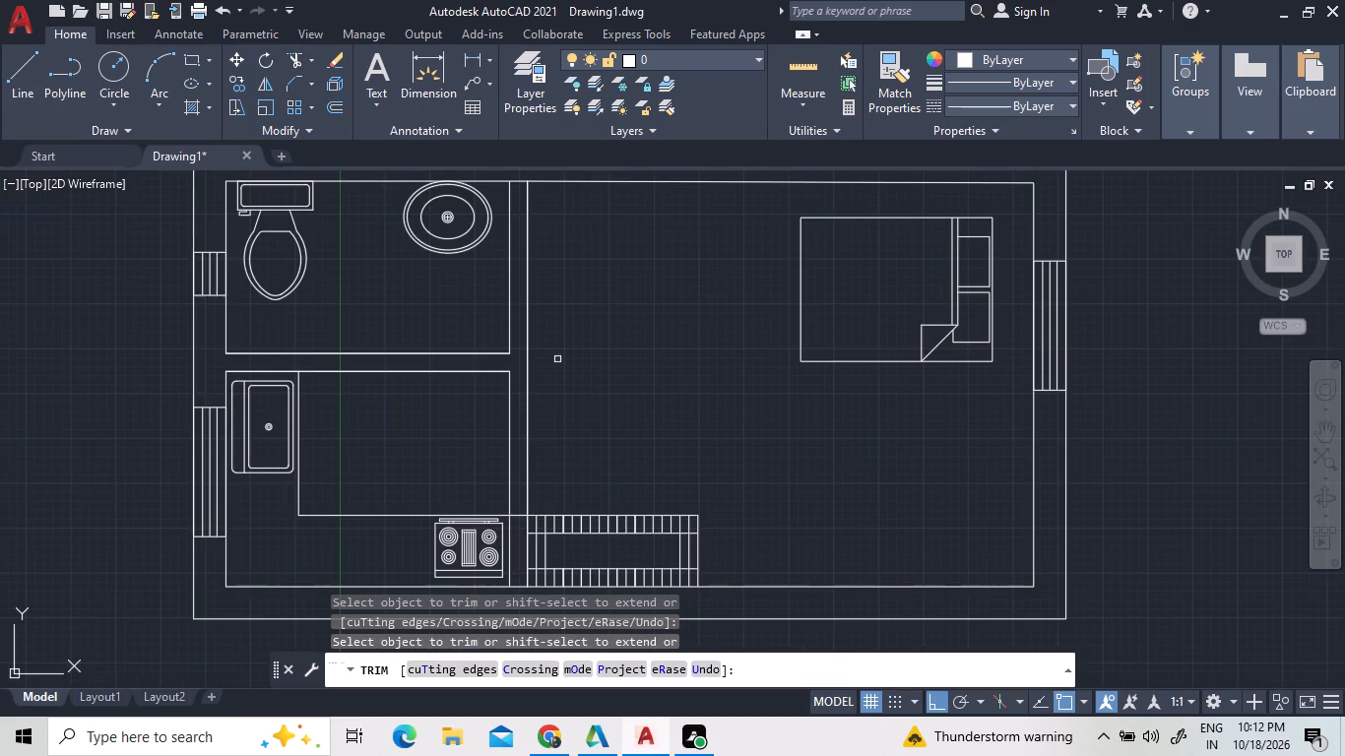
pyautogui.scroll(-1, 566, 346)
pyautogui.scroll(2, 532, 243)
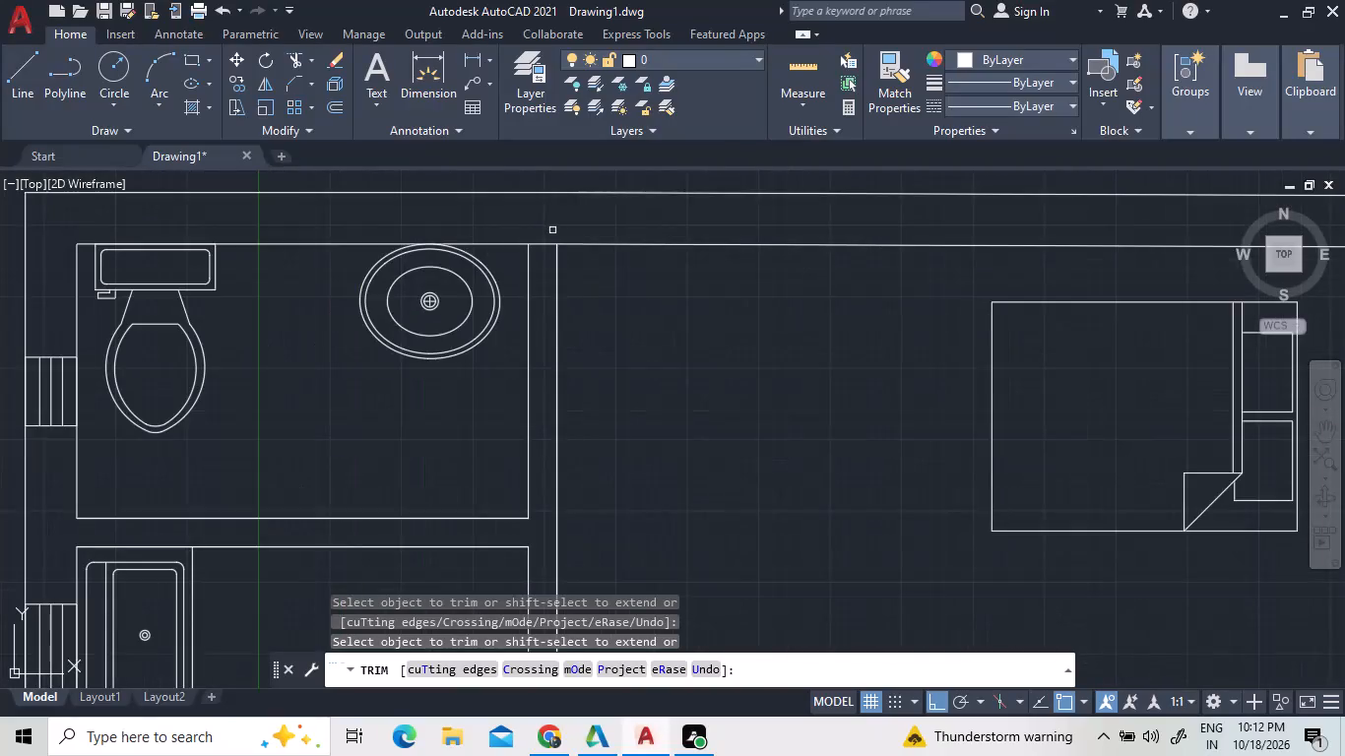
pyautogui.scroll(2, 550, 232)
pyautogui.tripleClick(541, 262)
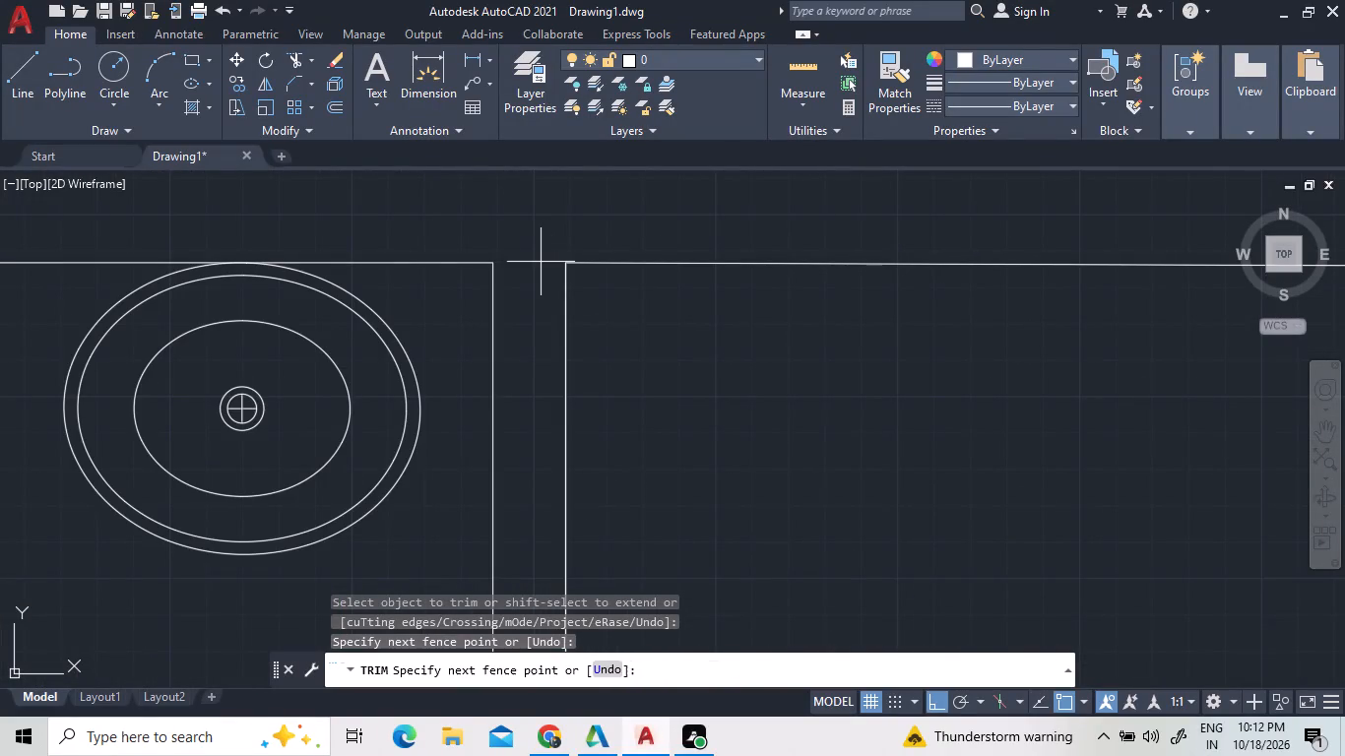
pyautogui.scroll(-2, 543, 260)
pyautogui.click(539, 364)
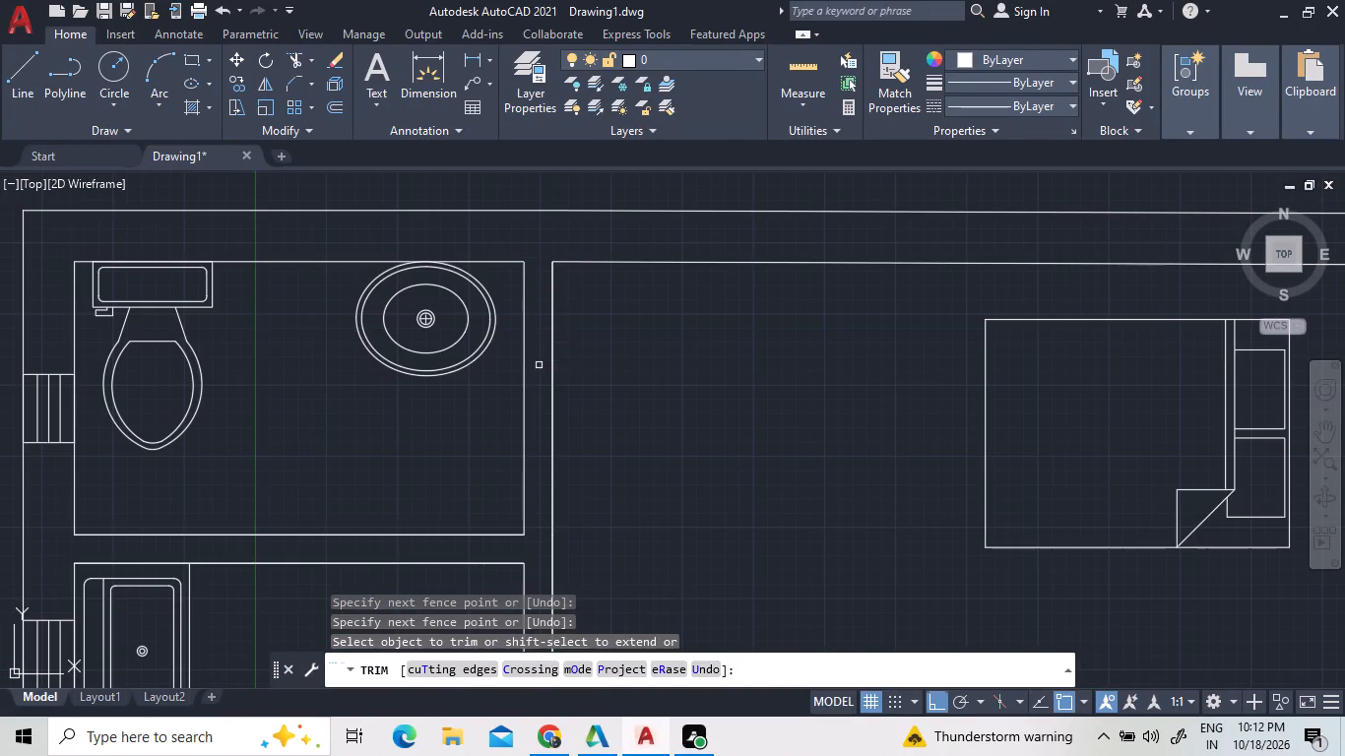
# Trim the kitchen counter's edge line and the lower inner wall line where they cross the vertical partition's thickness beside the stove.
pyautogui.scroll(-2, 548, 333)
pyautogui.scroll(1, 548, 529)
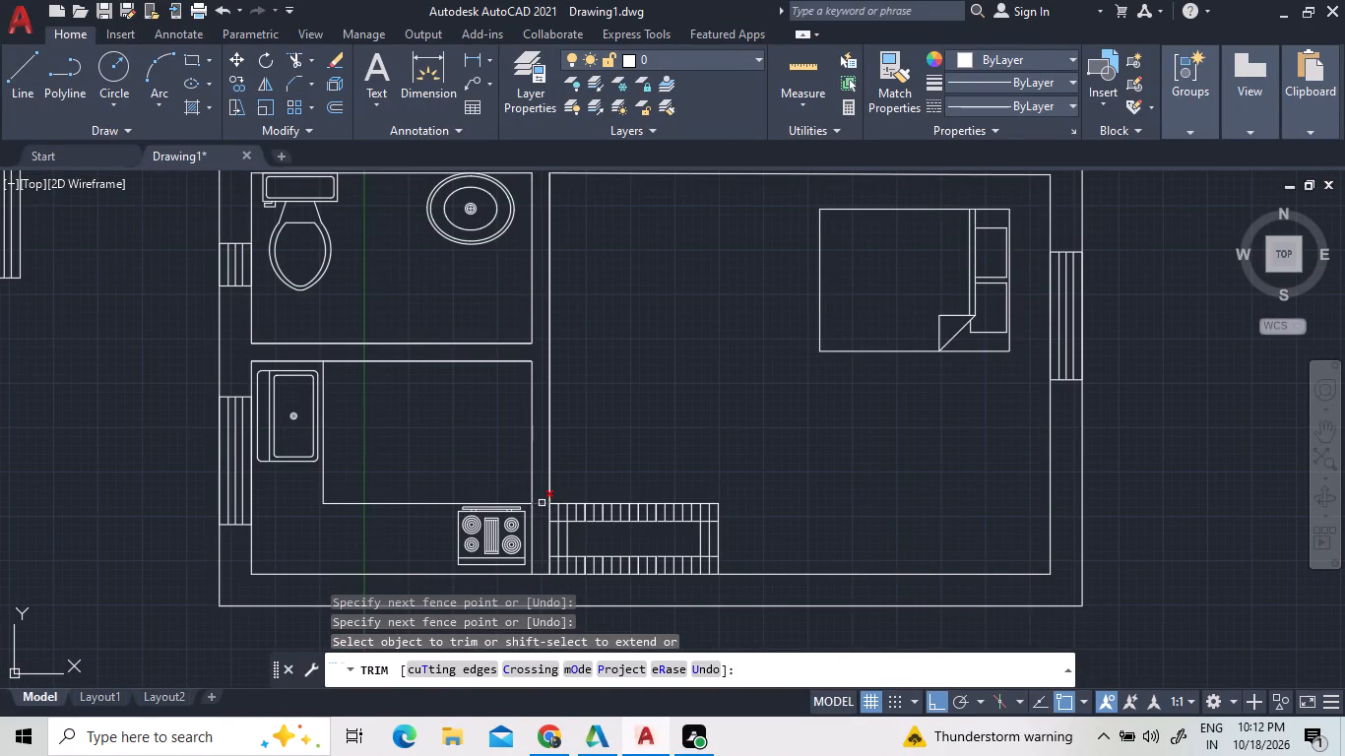
pyautogui.click(541, 503)
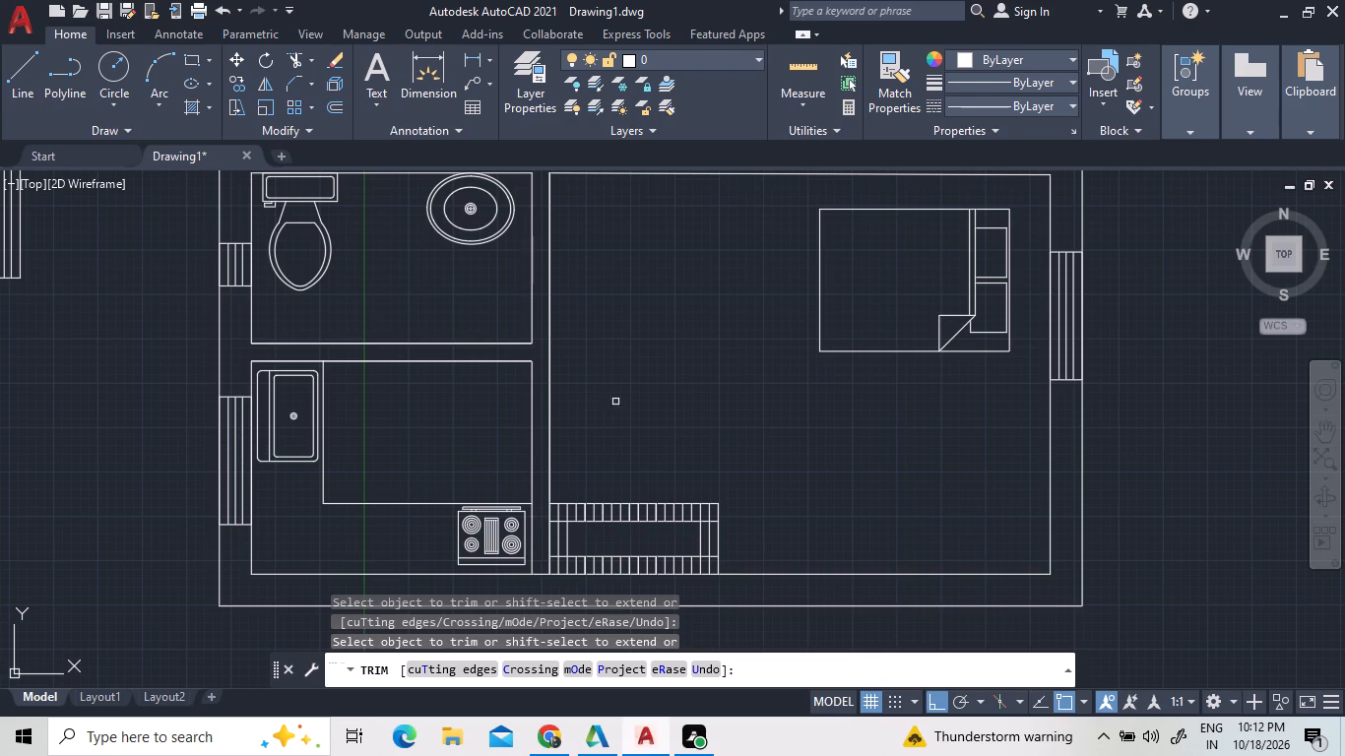
pyautogui.scroll(-1, 615, 402)
pyautogui.scroll(2, 562, 519)
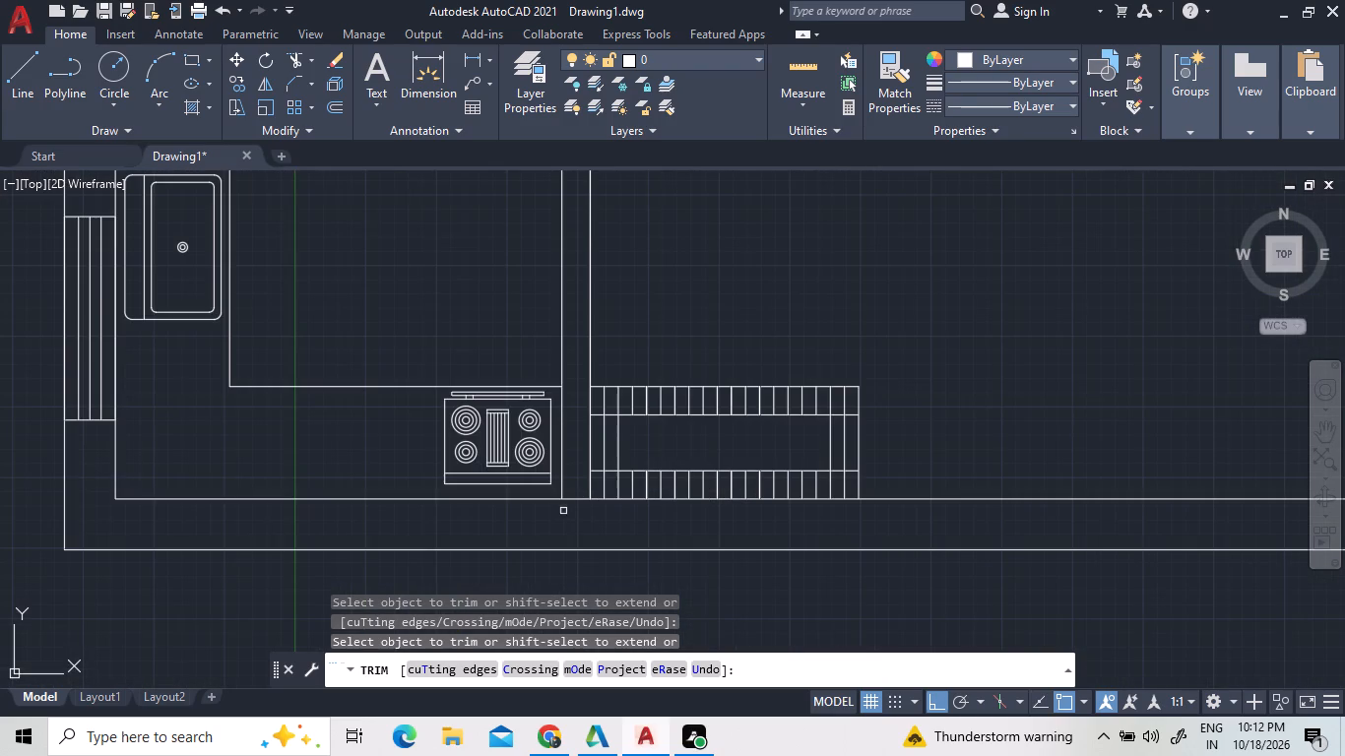
pyautogui.click(574, 497)
pyautogui.scroll(-1, 576, 472)
pyautogui.scroll(-2, 465, 487)
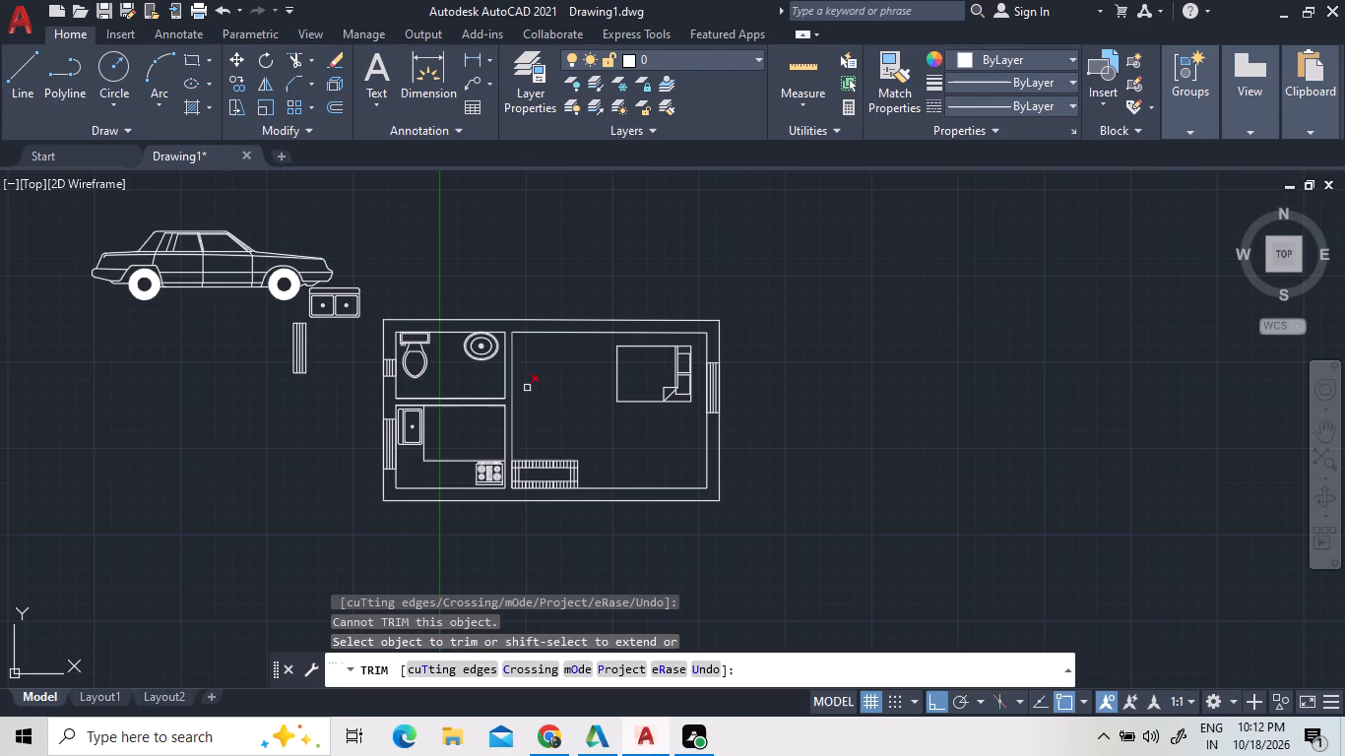
pyautogui.rightClick(566, 385)
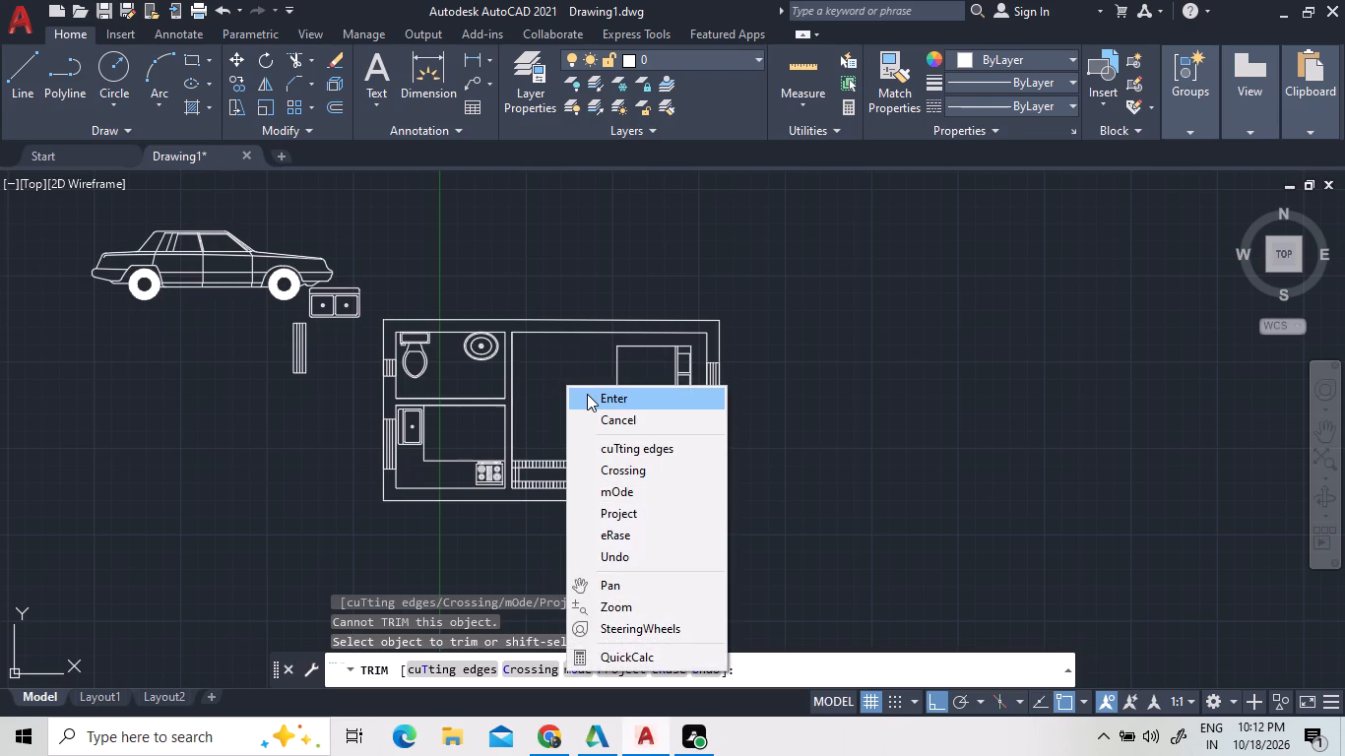
pyautogui.doubleClick(587, 395)
pyautogui.click(558, 399)
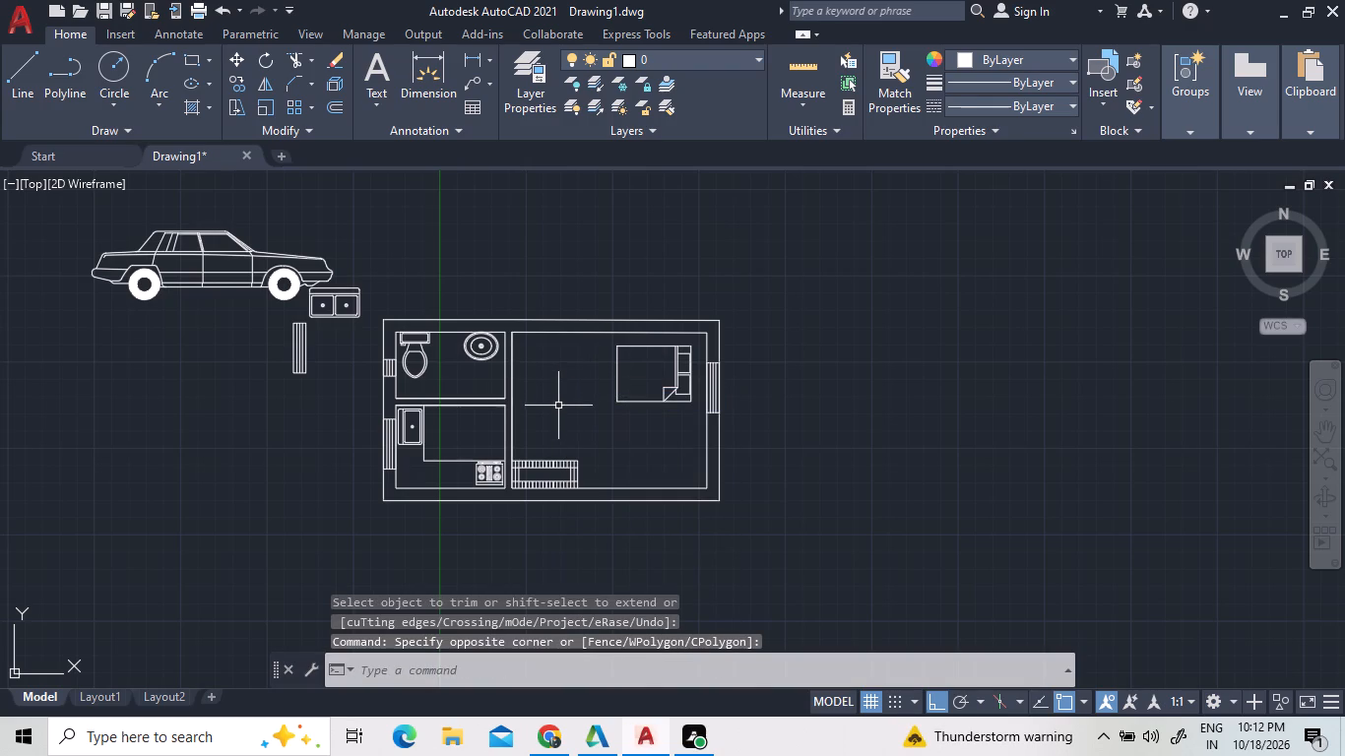
# Draw a short horizontal line across the vertical partition's thickness in the bathroom section, just below the washbasin.
pyautogui.scroll(-1, 555, 409)
pyautogui.scroll(2, 522, 390)
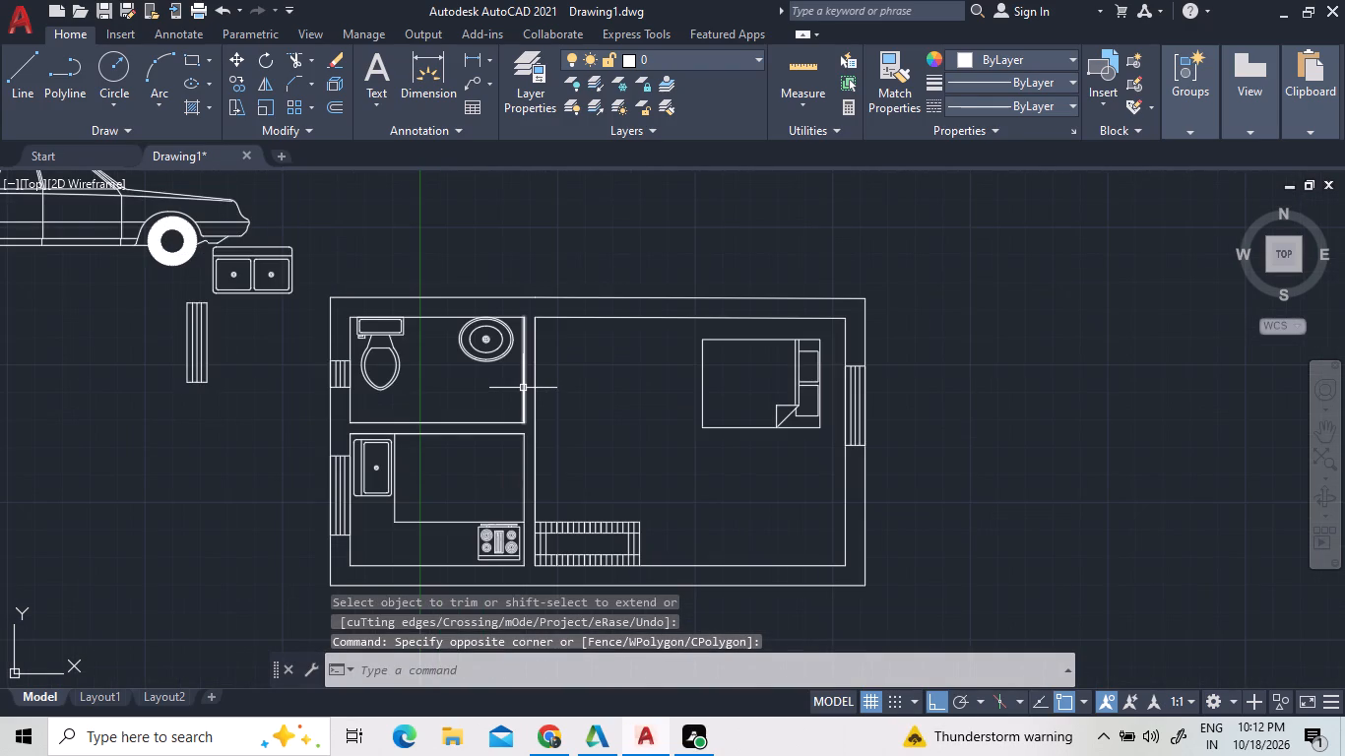
pyautogui.scroll(2, 538, 354)
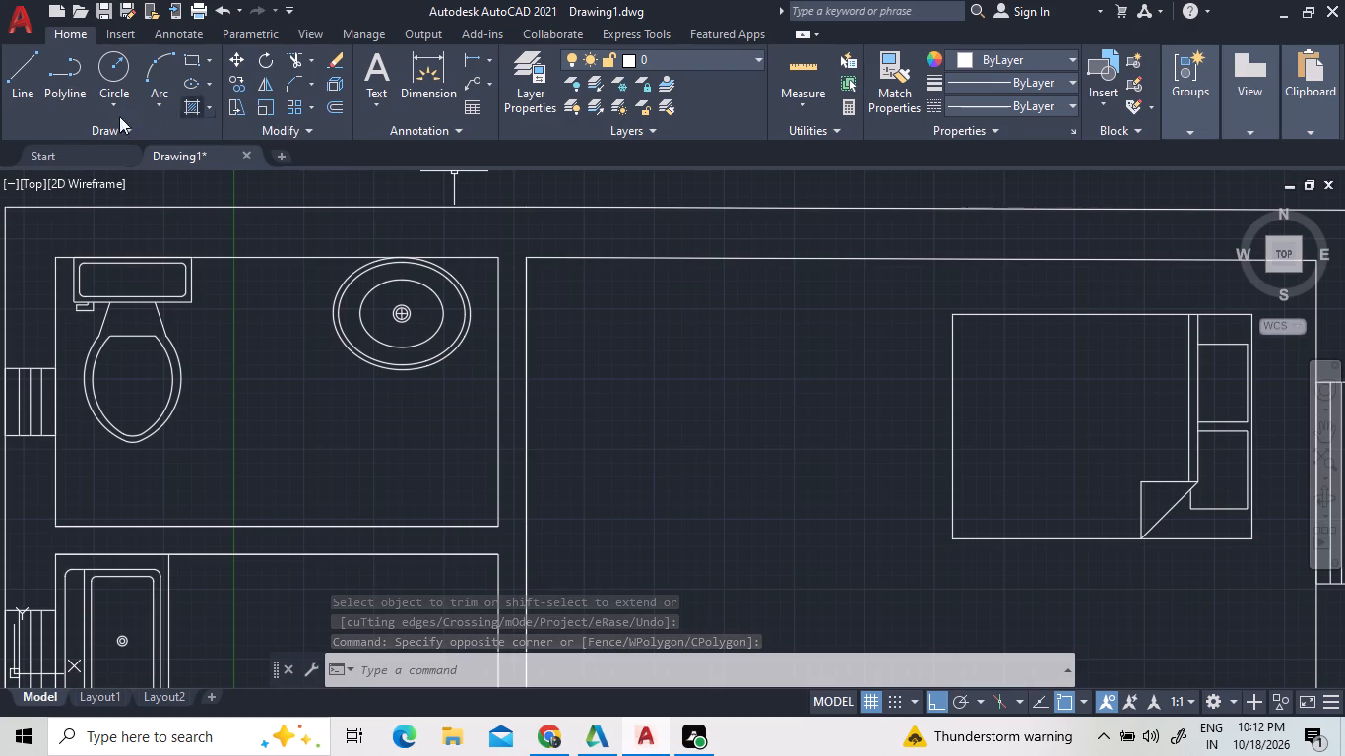
pyautogui.click(24, 69)
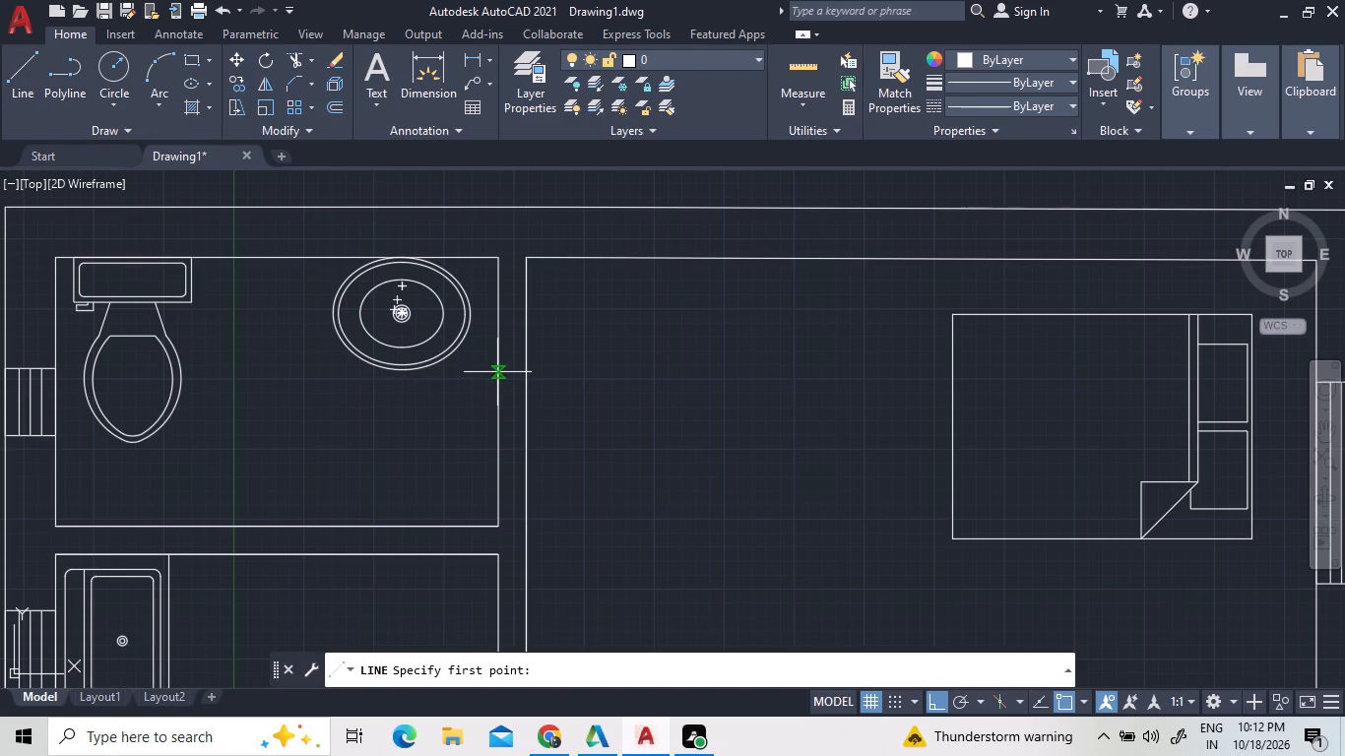
pyautogui.scroll(2, 497, 373)
pyautogui.doubleClick(498, 376)
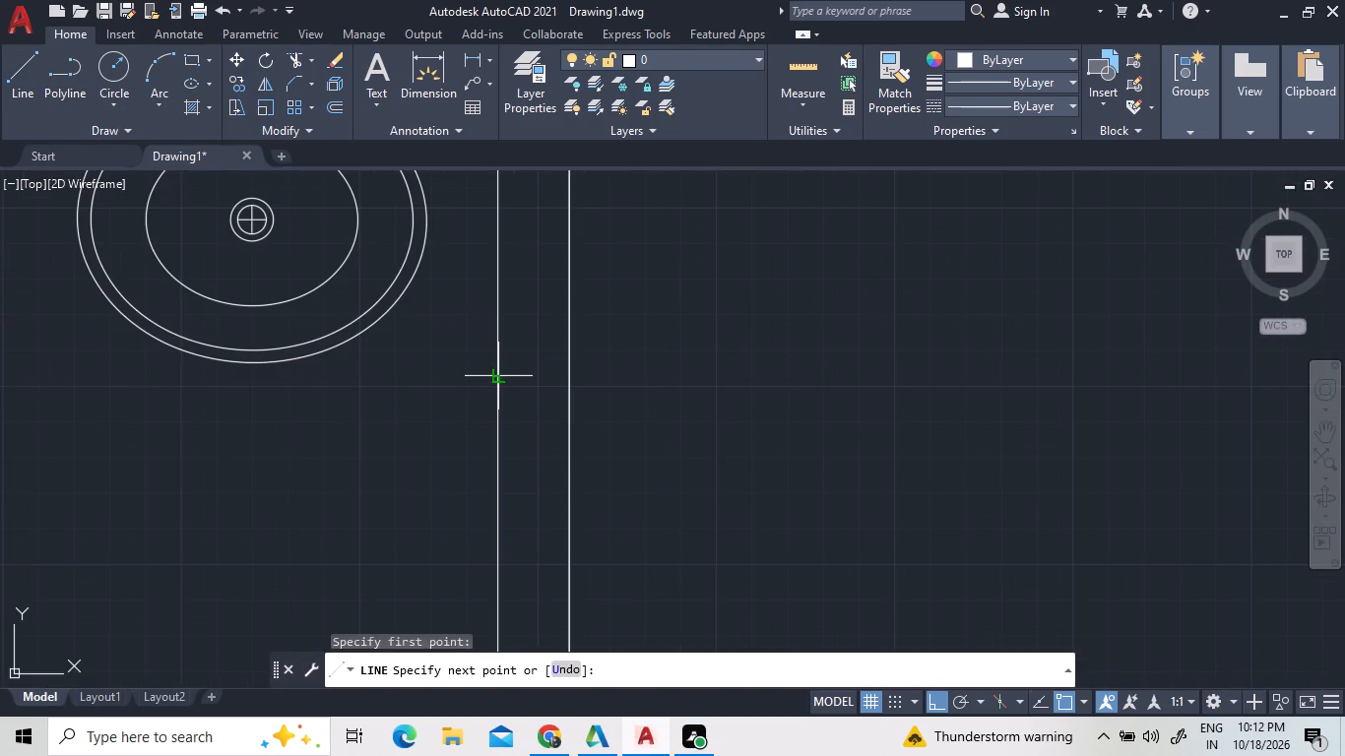
pyautogui.doubleClick(567, 378)
pyautogui.rightClick(547, 354)
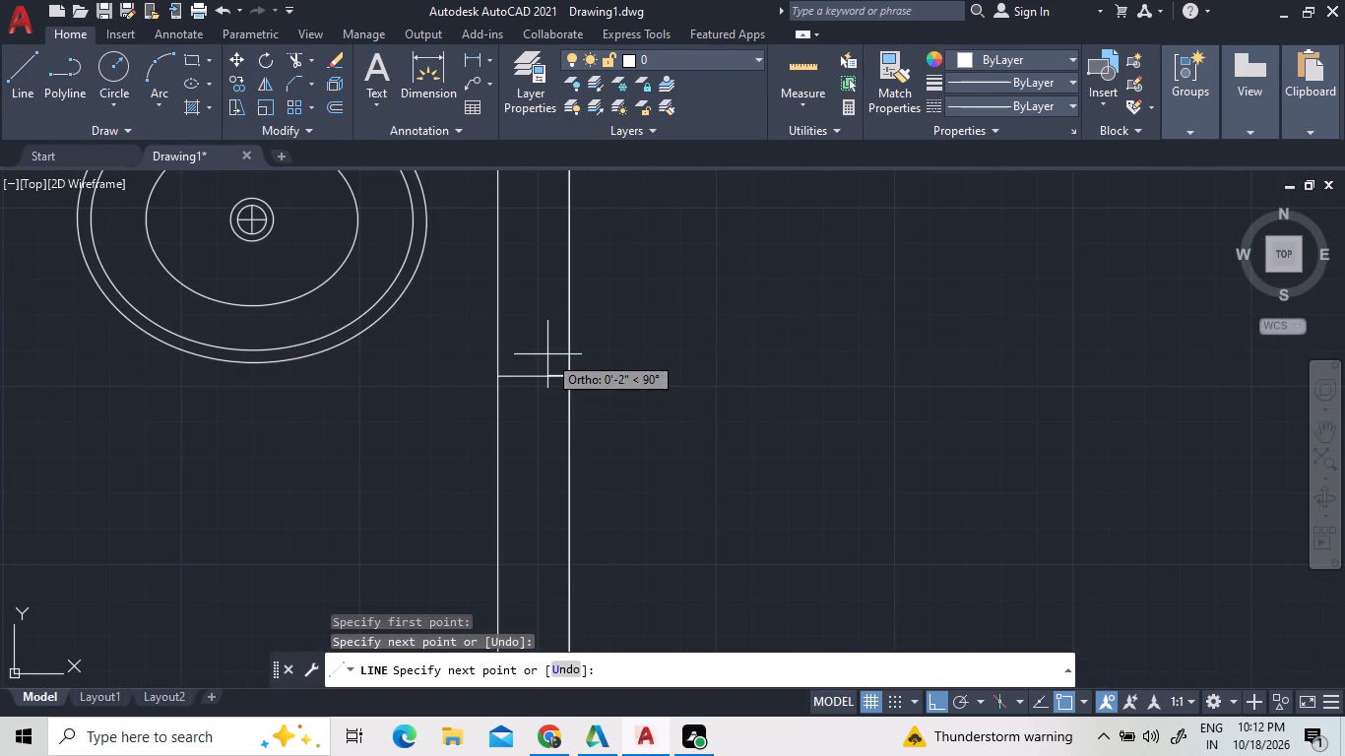
pyautogui.doubleClick(552, 362)
pyautogui.scroll(-1, 542, 342)
pyautogui.doubleClick(542, 342)
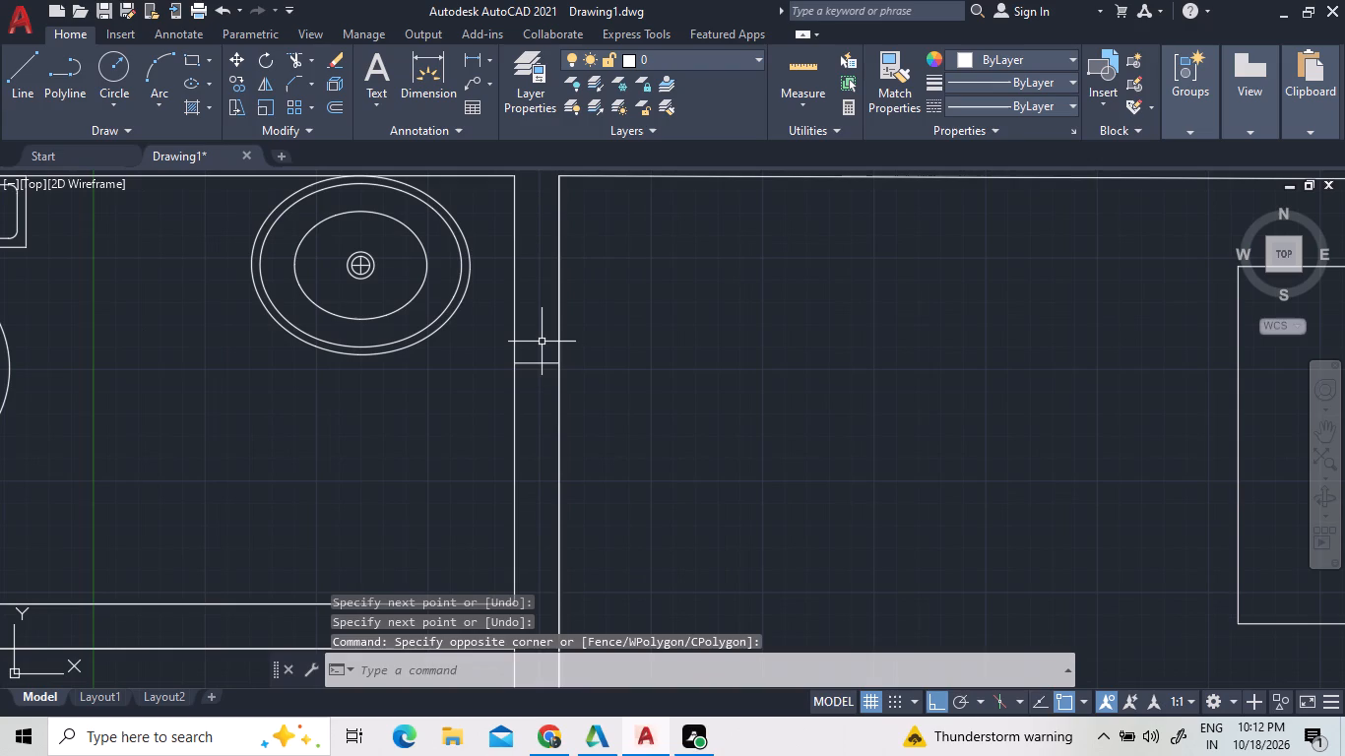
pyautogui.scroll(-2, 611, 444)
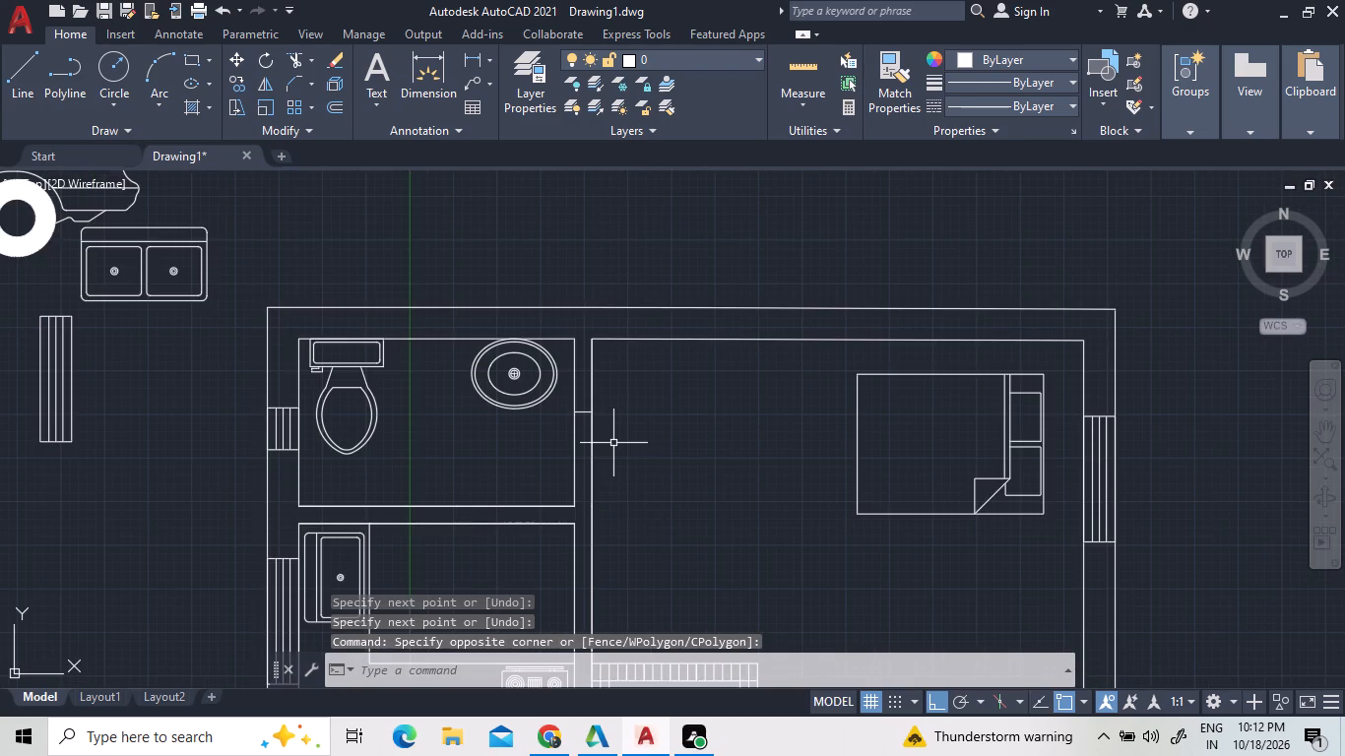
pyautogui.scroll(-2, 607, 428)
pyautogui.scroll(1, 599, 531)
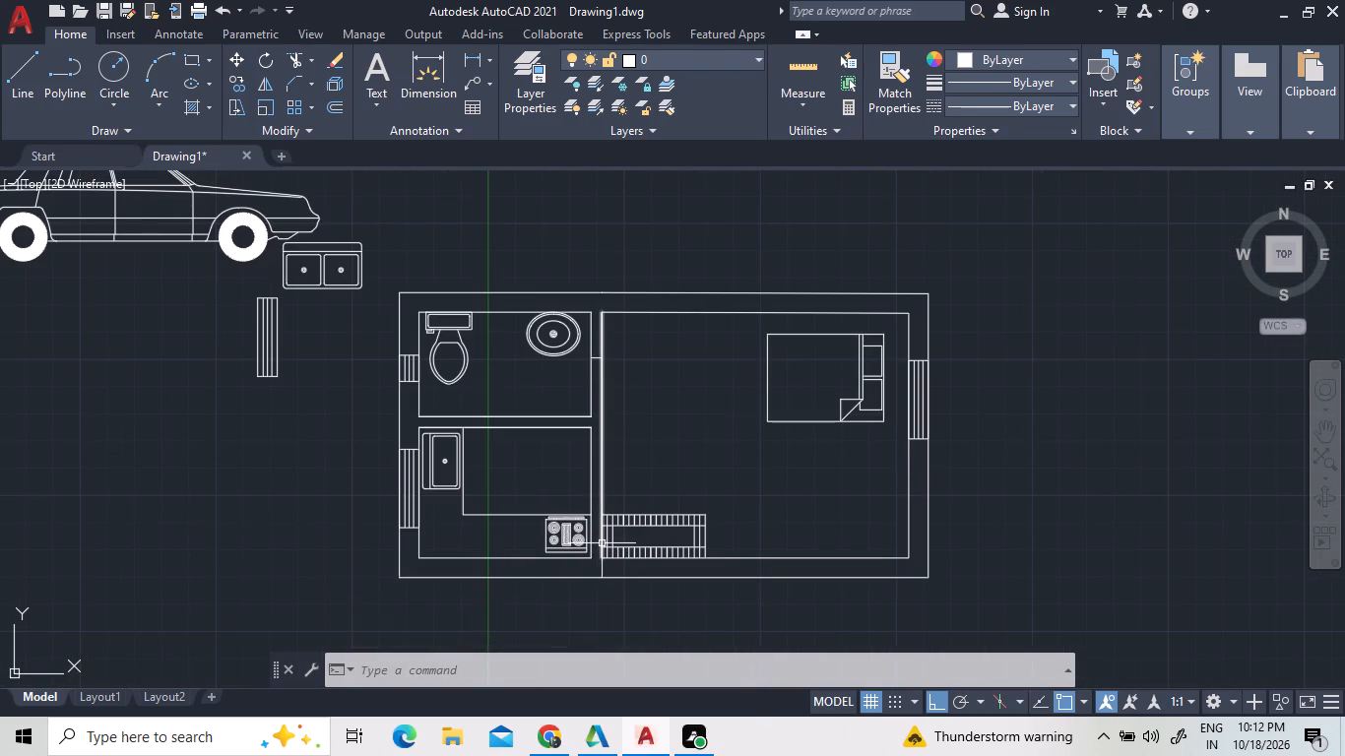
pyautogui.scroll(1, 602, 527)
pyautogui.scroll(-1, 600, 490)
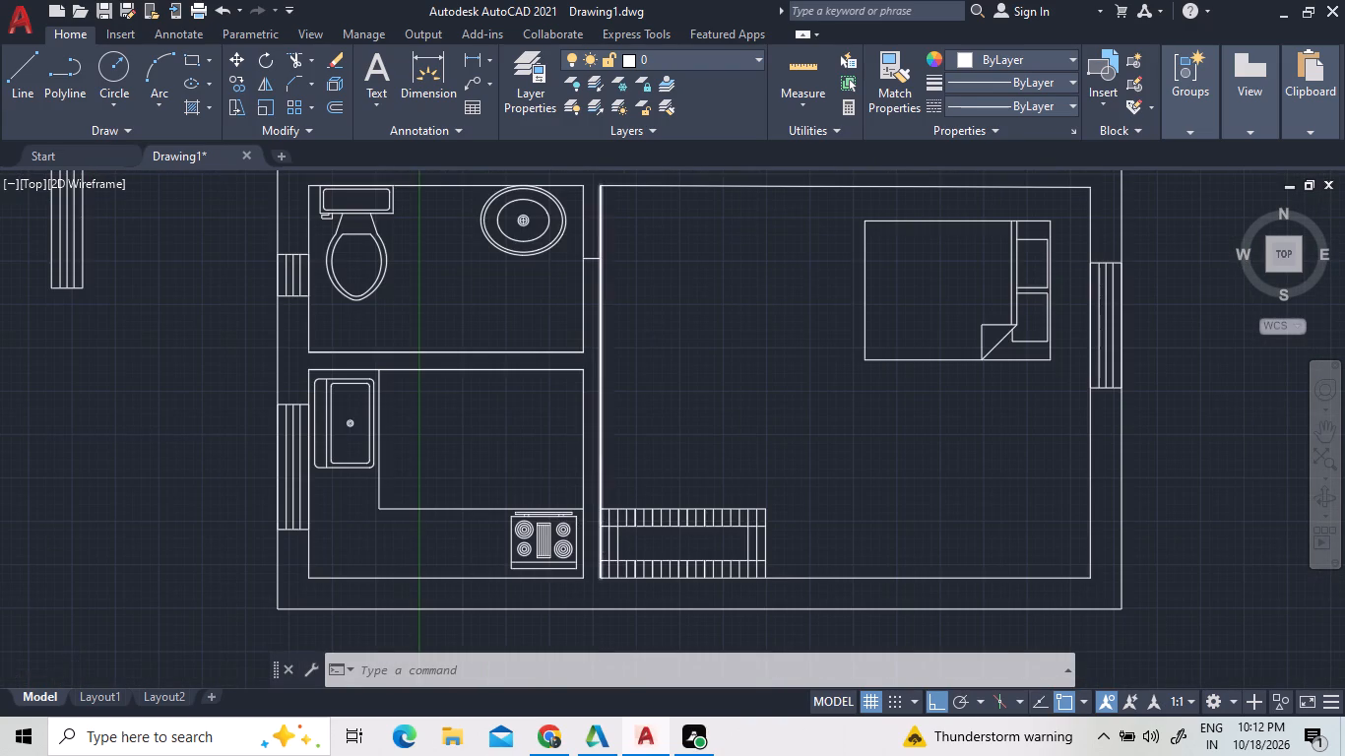
# Delete the short horizontal line across the vertical partition's thickness just below the washbasin.
pyautogui.scroll(2, 594, 332)
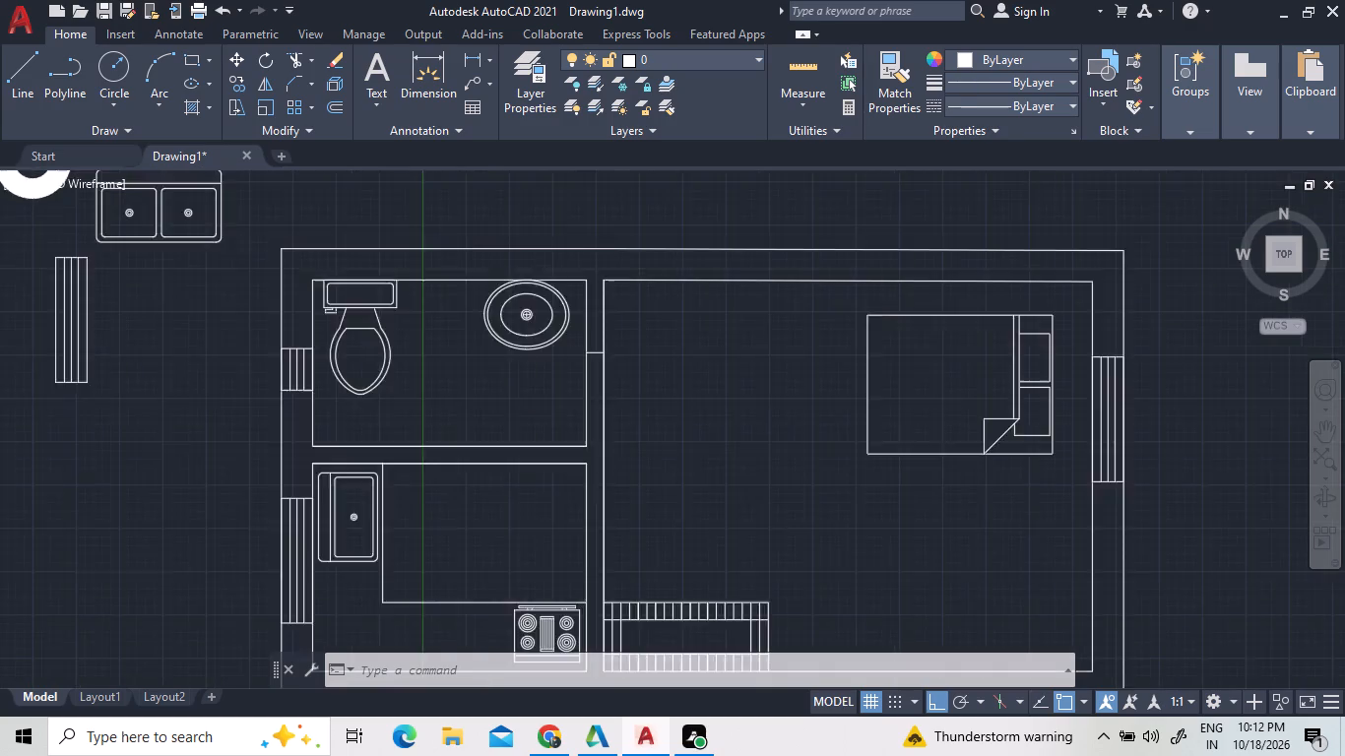
pyautogui.doubleClick(593, 364)
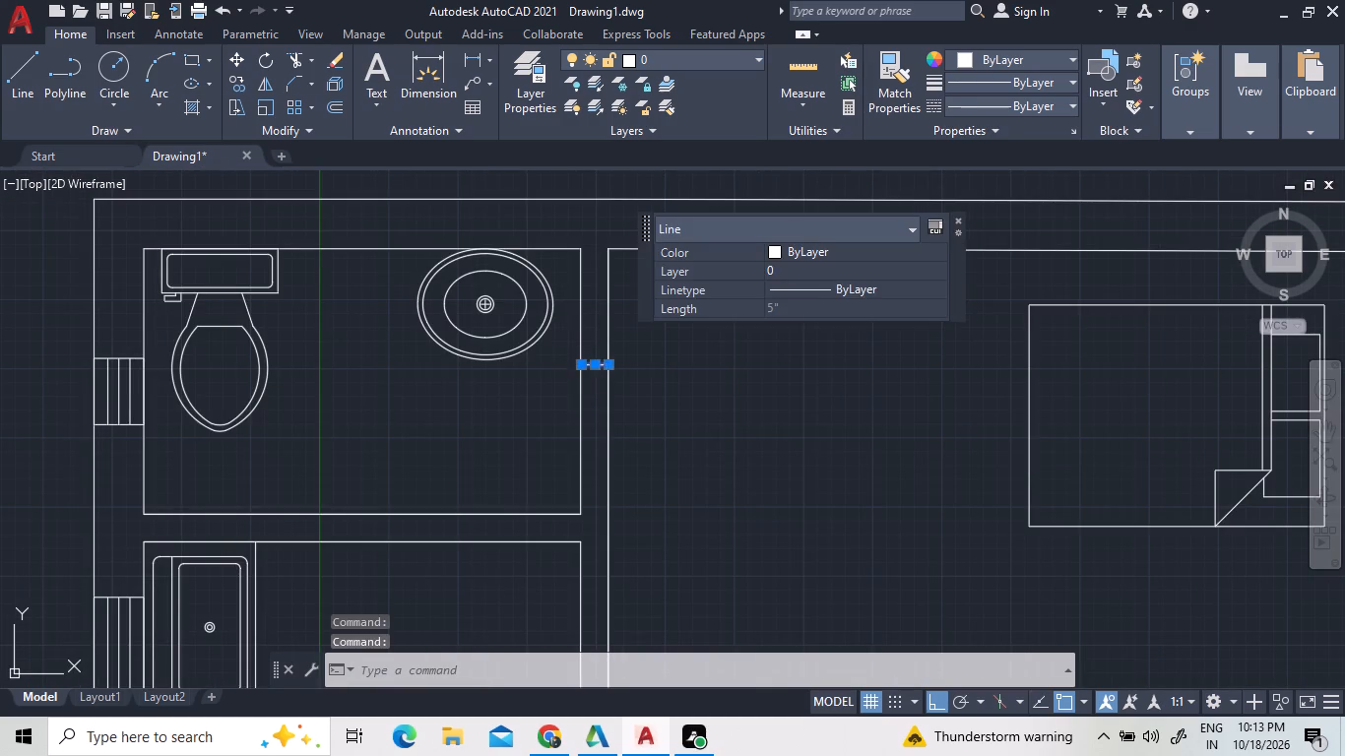
pyautogui.press('Home')
pyautogui.press('Delete')
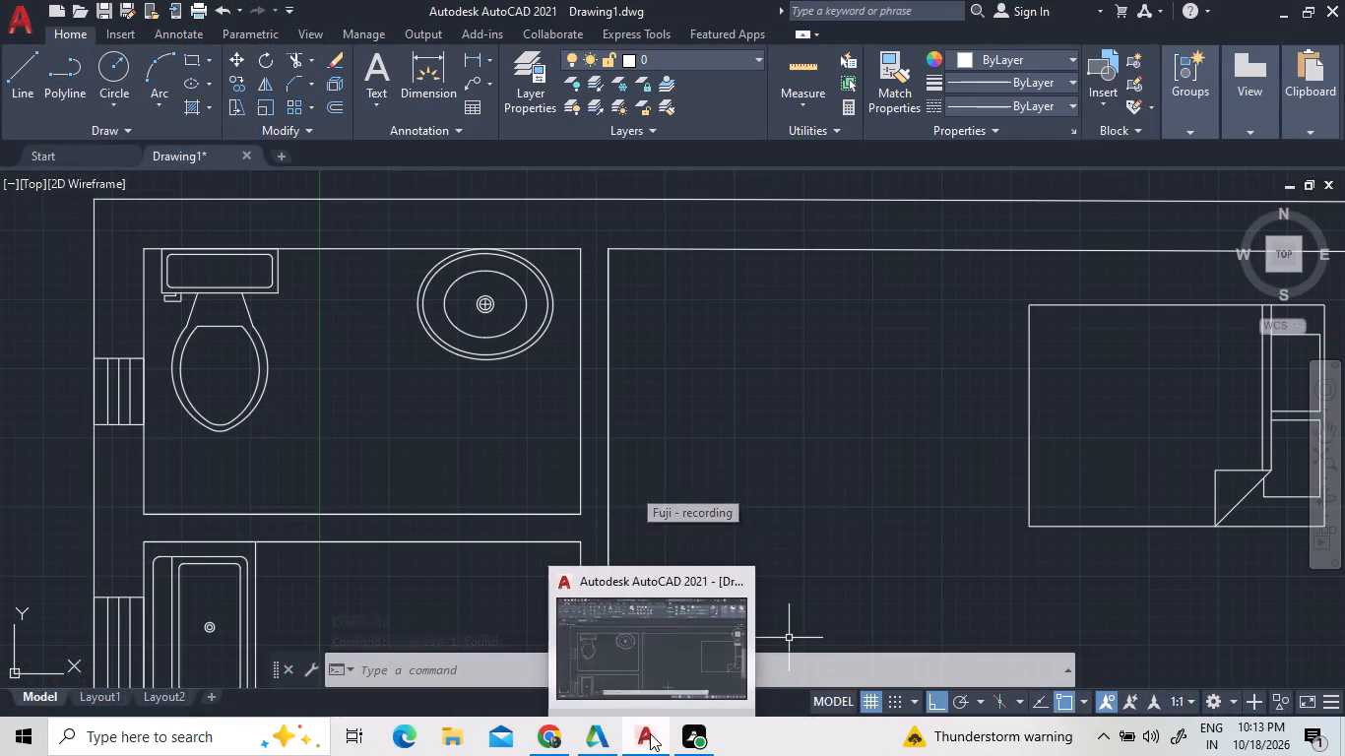
# Add the multiline text "Almirah" inside the striped rectangular unit beside the stove, in the large room.
pyautogui.click(647, 677)
pyautogui.scroll(-5, 662, 551)
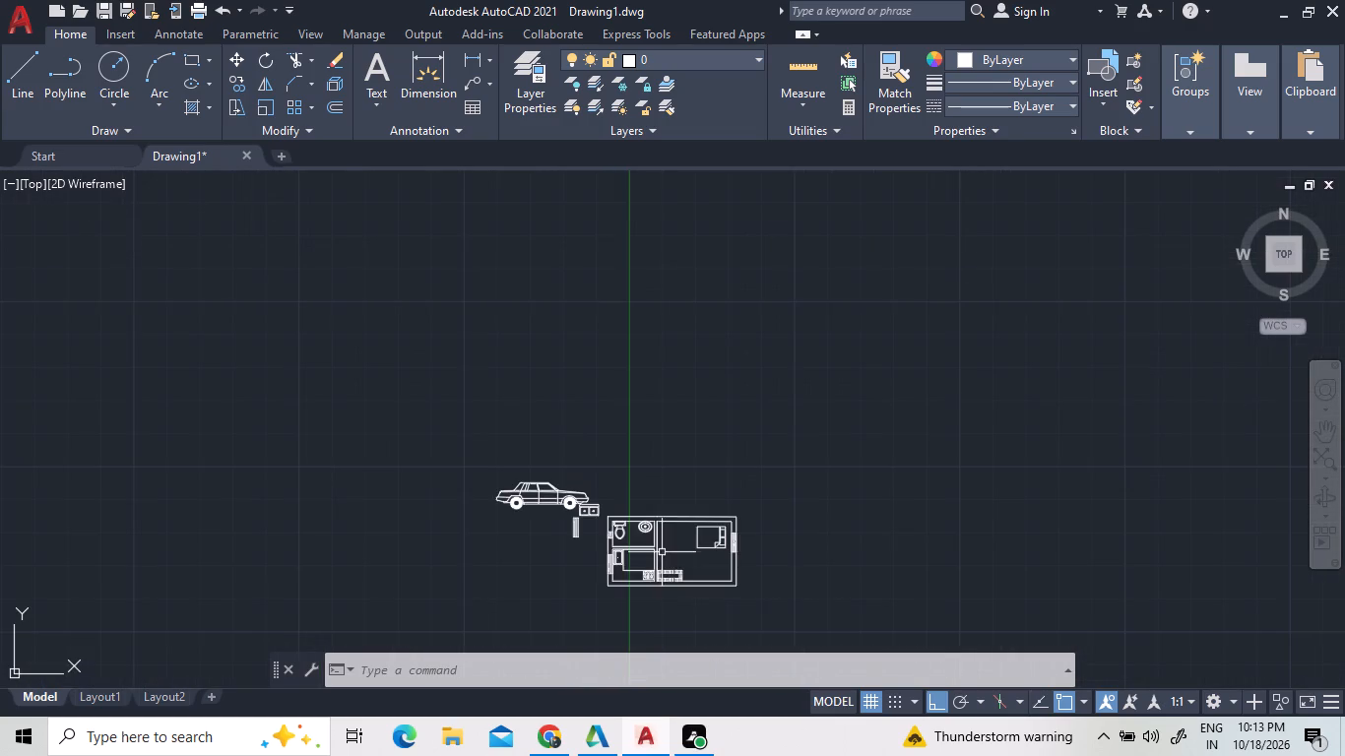
pyautogui.scroll(2, 668, 583)
pyautogui.scroll(1, 747, 596)
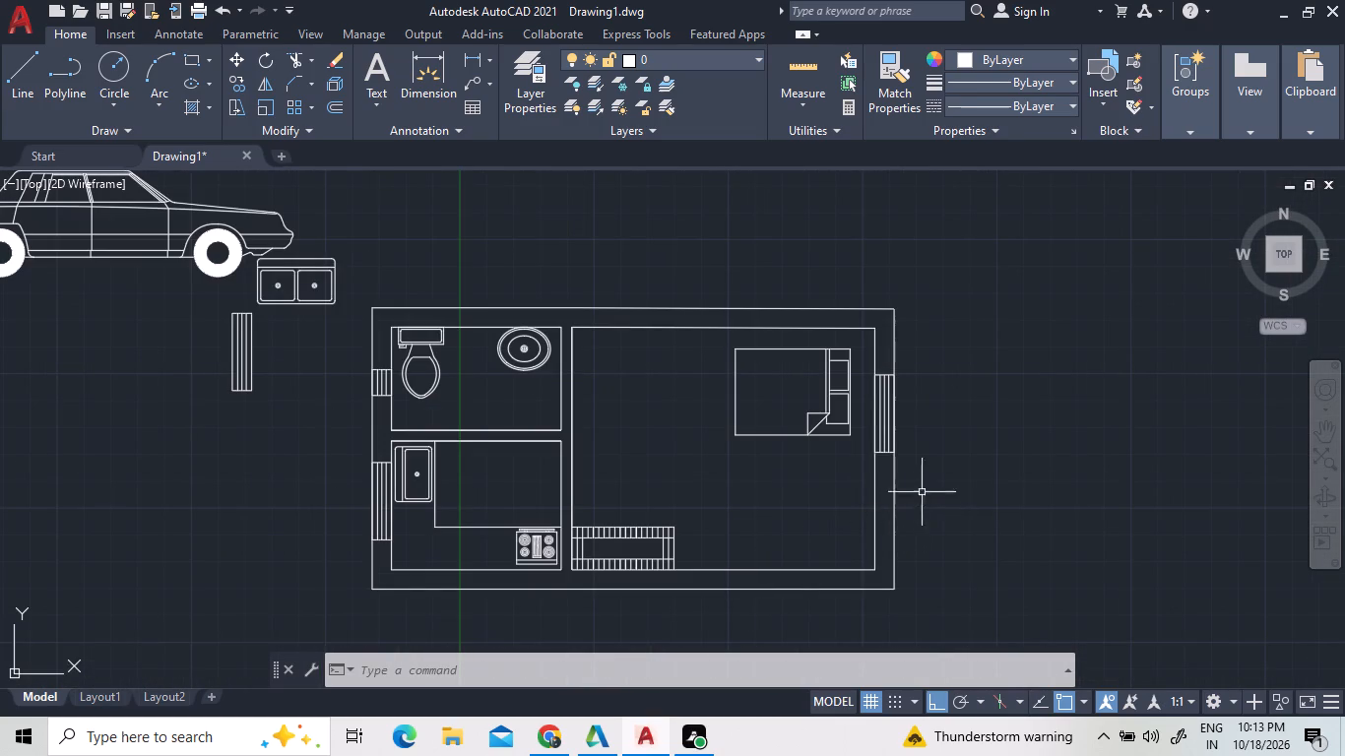
pyautogui.scroll(1, 911, 473)
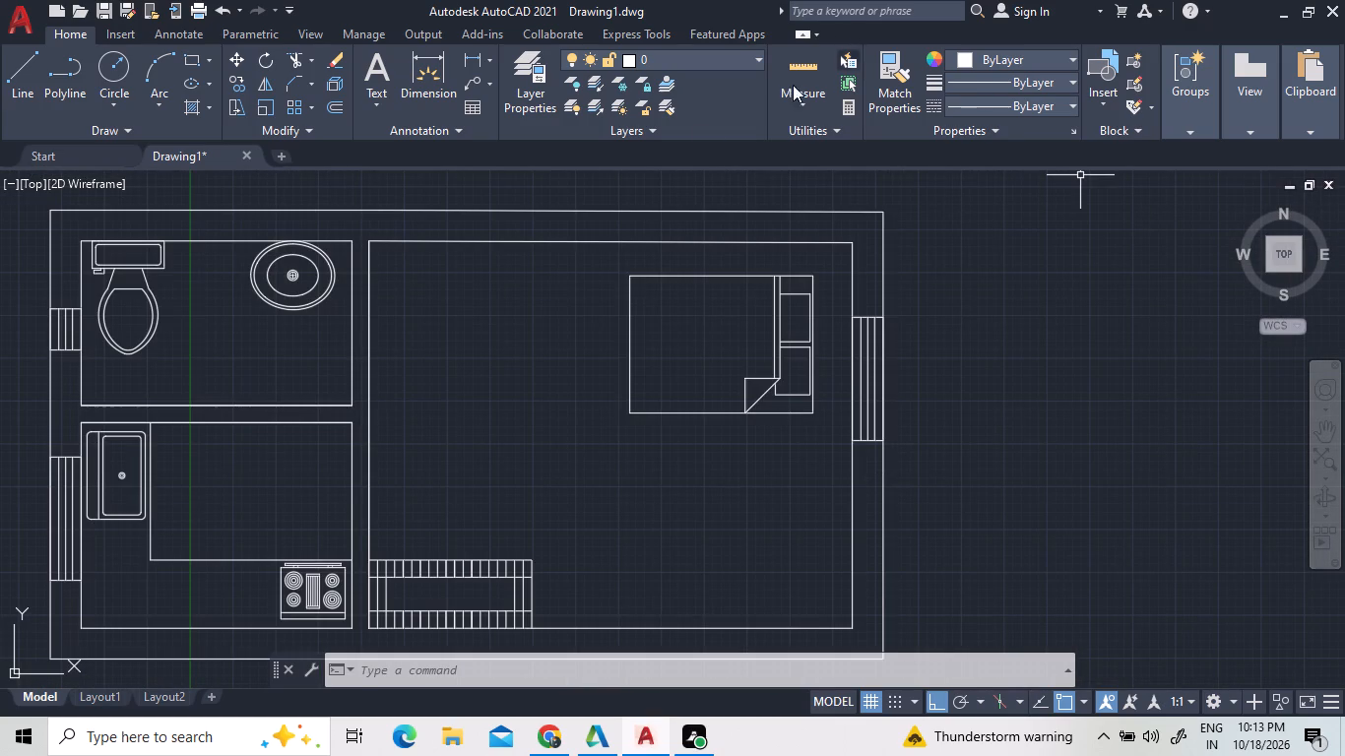
pyautogui.tripleClick(370, 62)
pyautogui.scroll(-2, 446, 399)
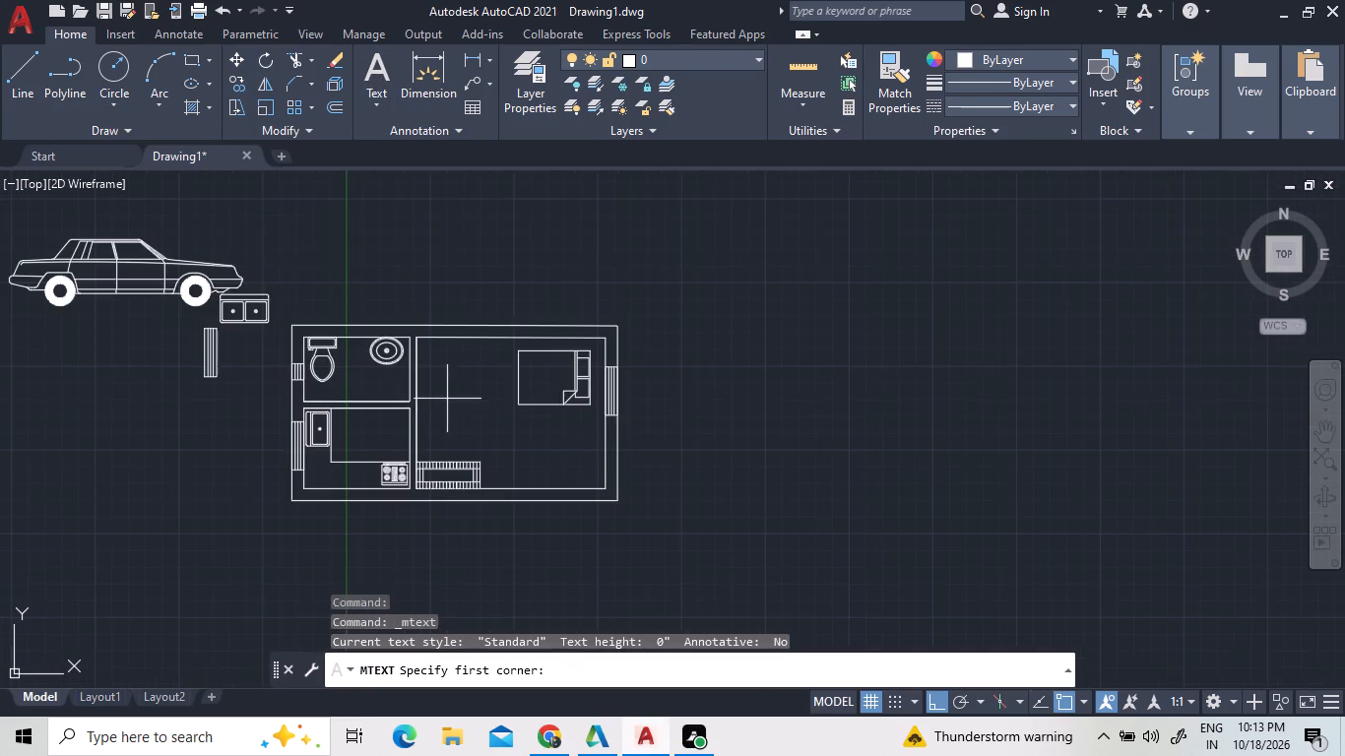
pyautogui.scroll(4, 439, 486)
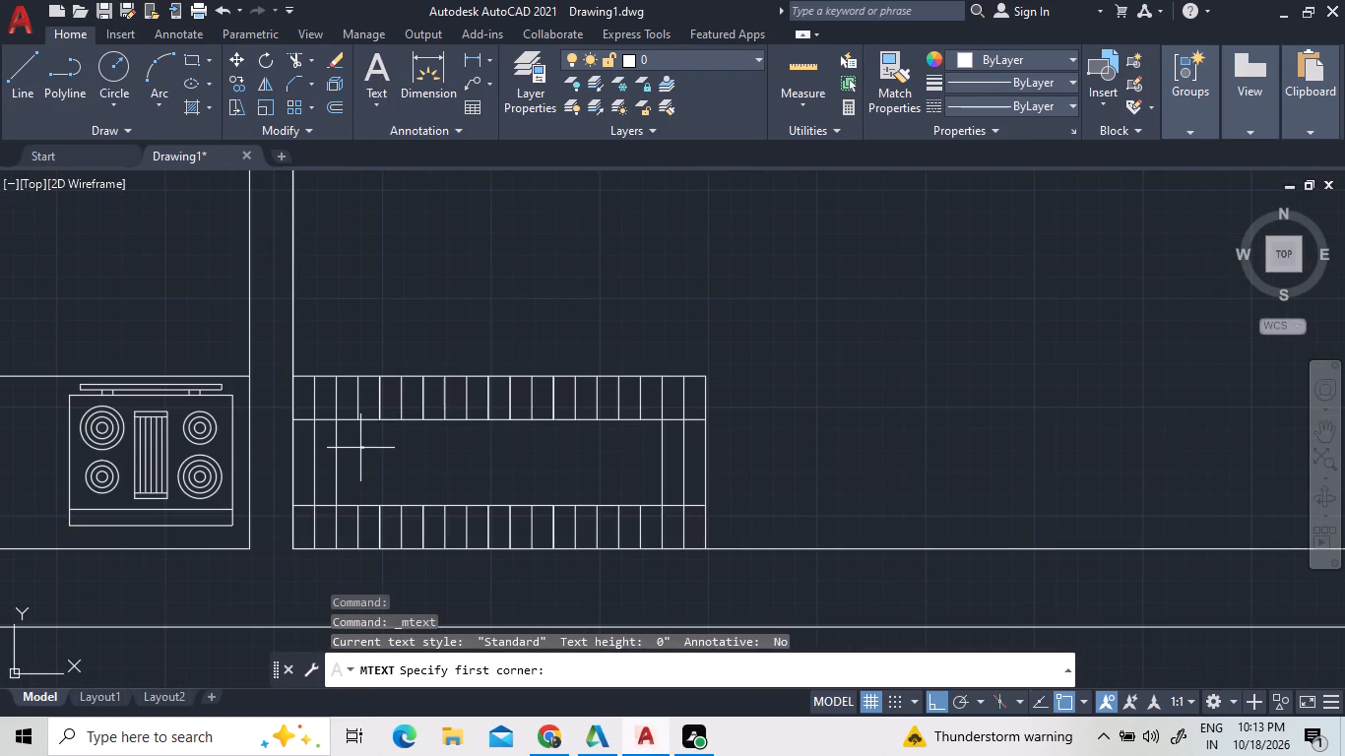
pyautogui.click(360, 446)
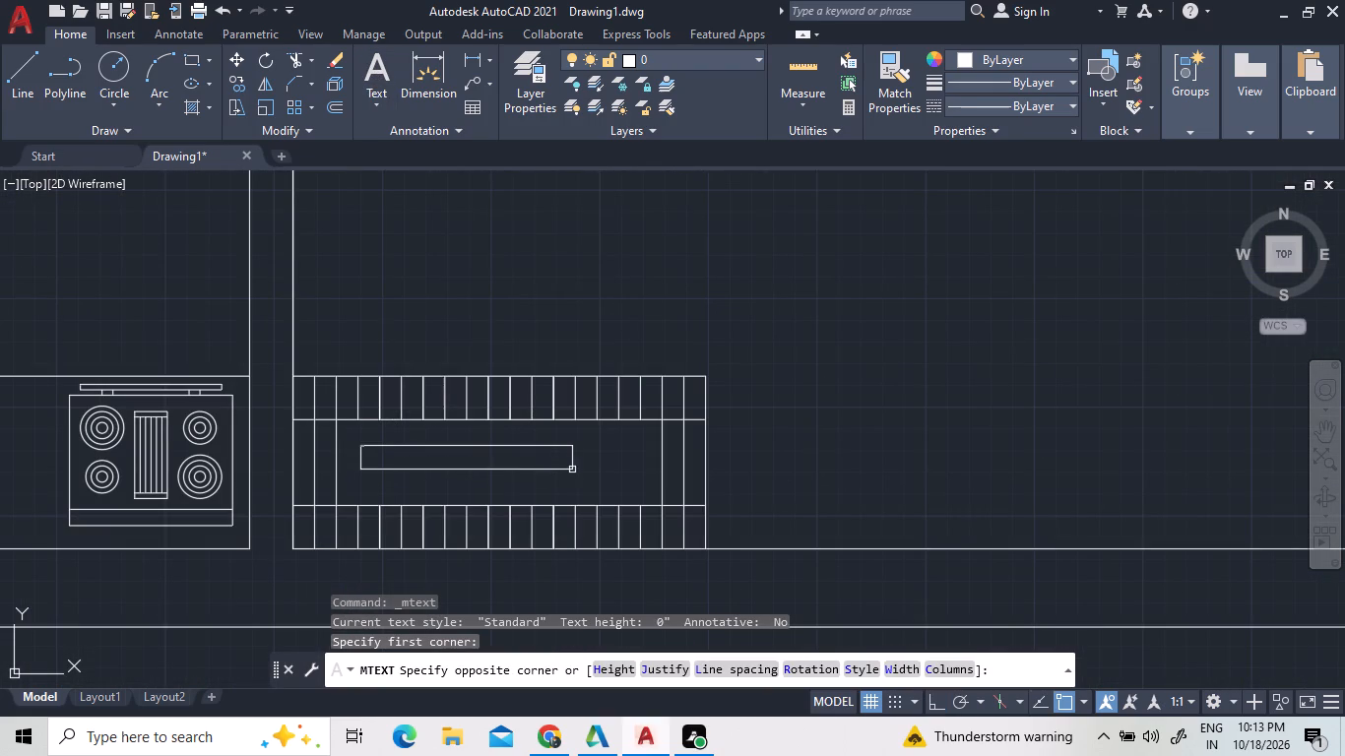
pyautogui.click(570, 477)
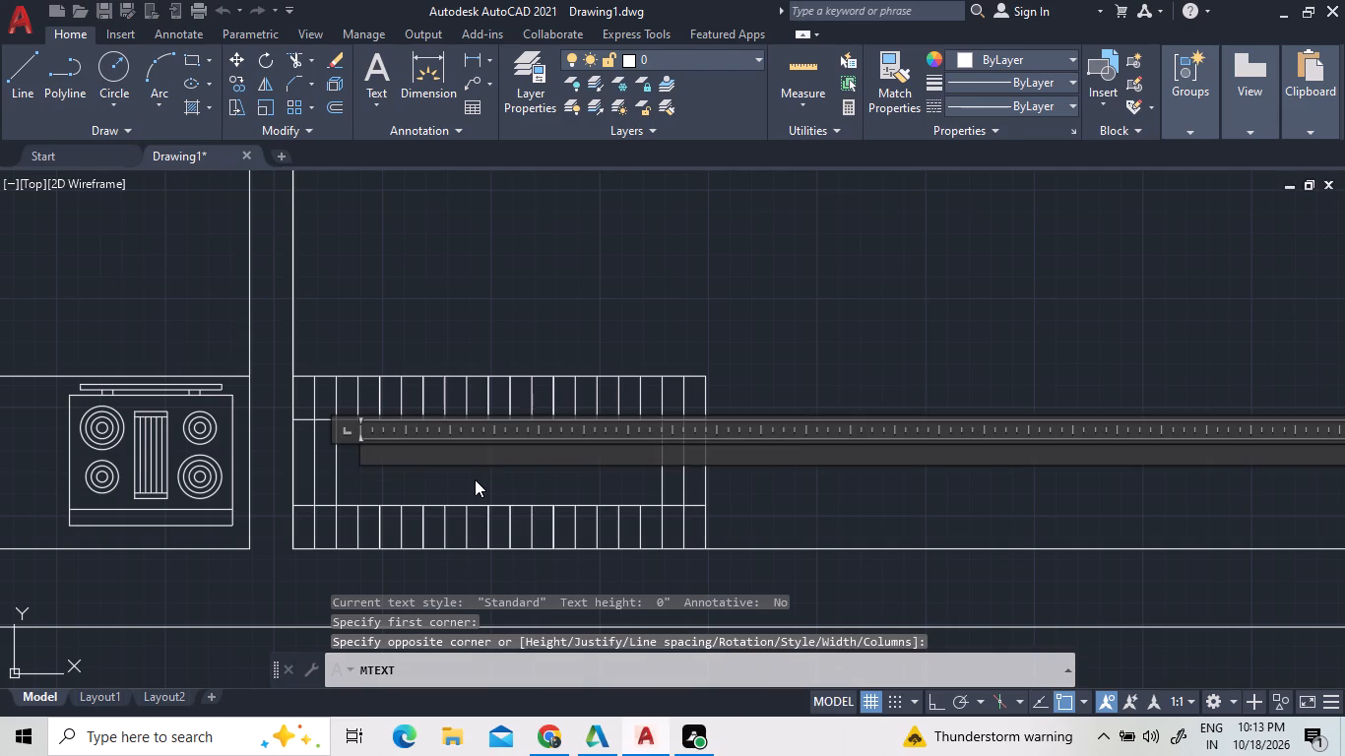
pyautogui.press('a')
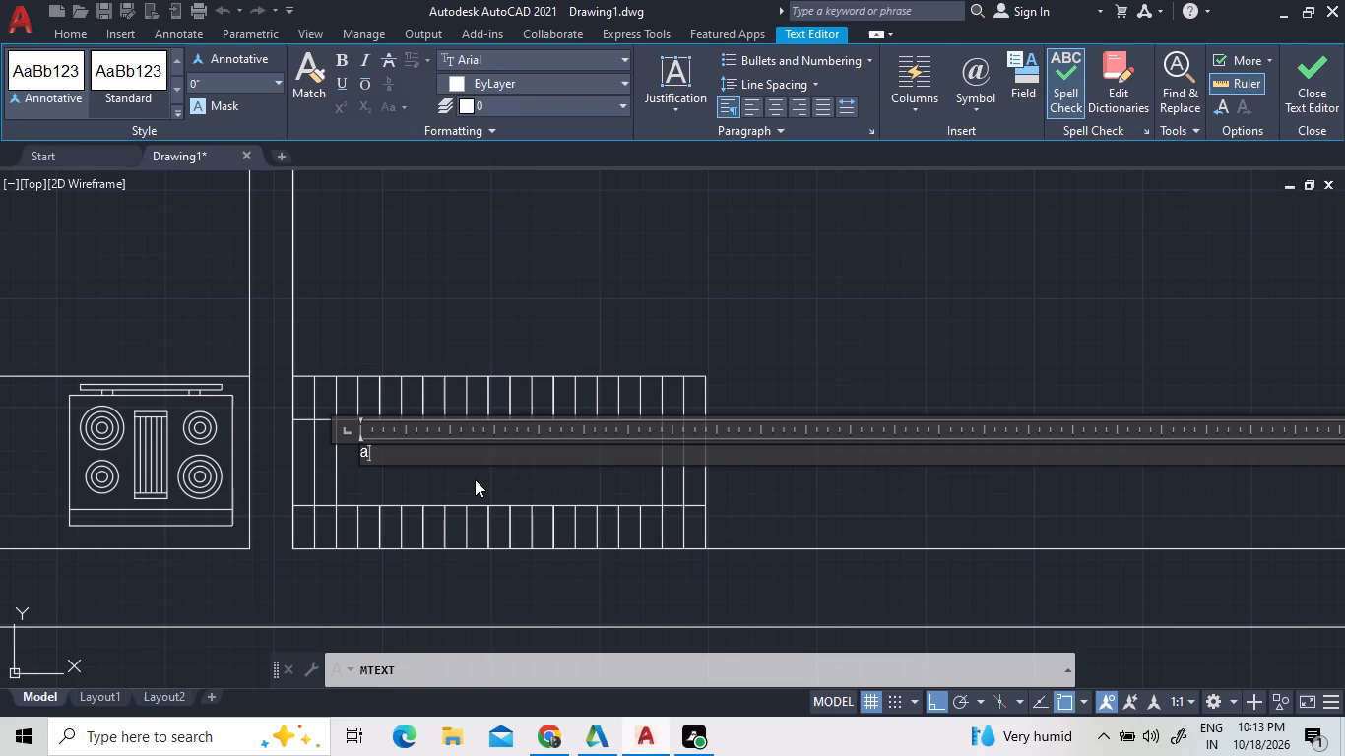
pyautogui.press('BackSpace')
pyautogui.press('a')
pyautogui.write('lmira')
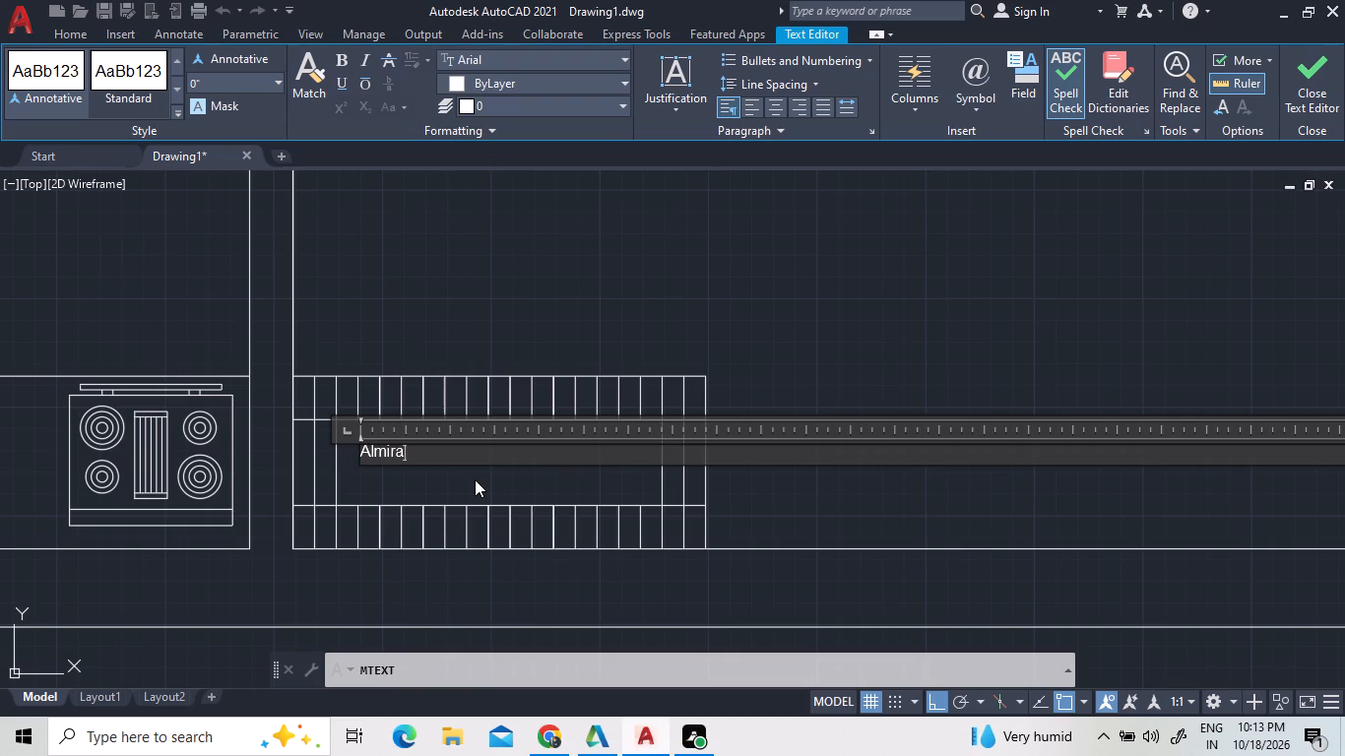
pyautogui.press('h')
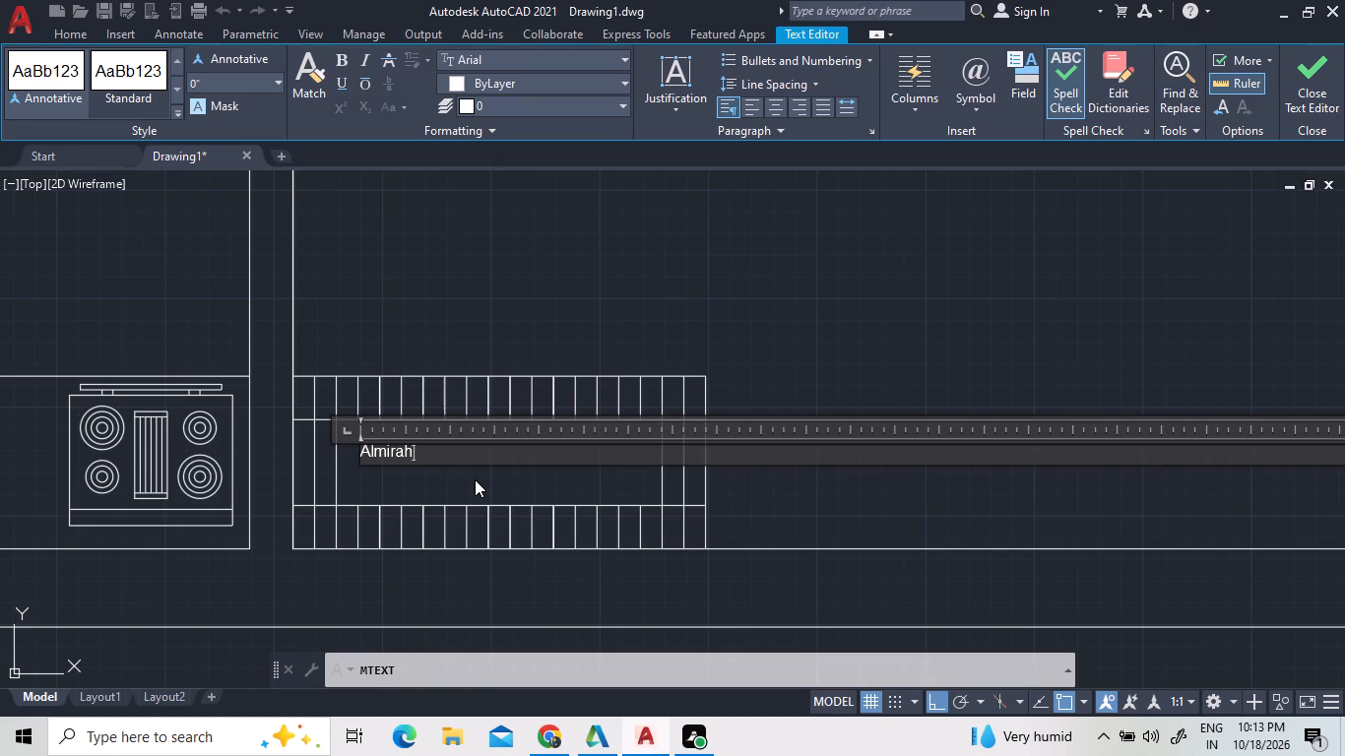
# Set the "Almirah" label's text height to 5" and finish editing the text.
pyautogui.doubleClick(467, 458)
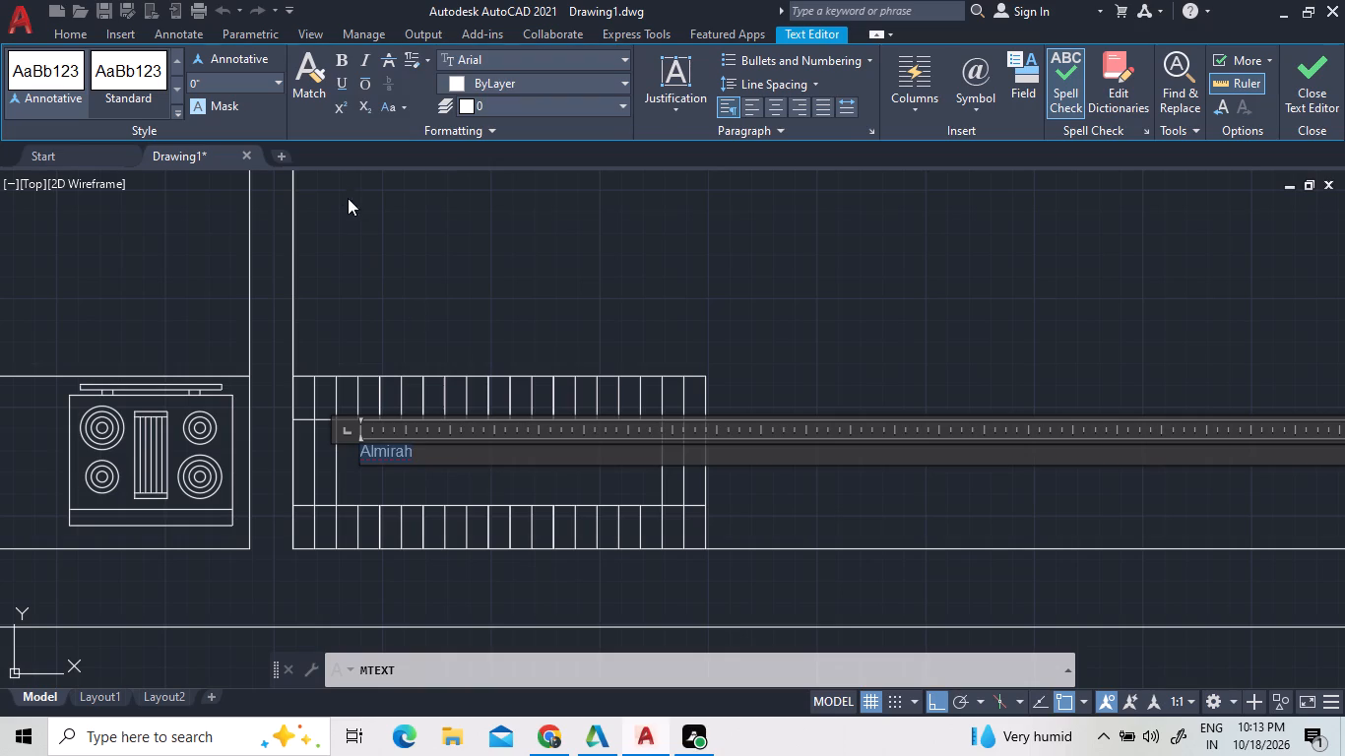
pyautogui.click(279, 82)
pyautogui.doubleClick(258, 84)
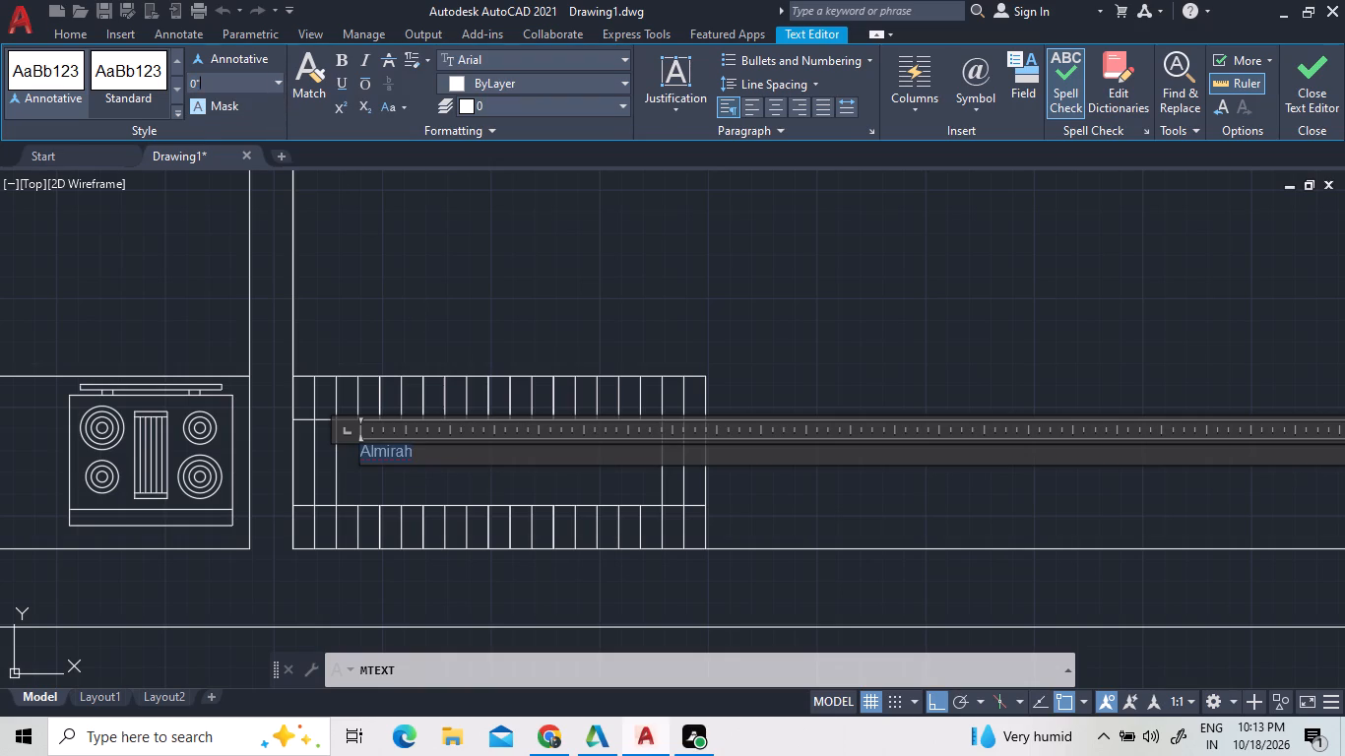
pyautogui.click(258, 84)
pyautogui.moveTo(258, 84); pyautogui.dragTo(248, 81)
pyautogui.click(238, 80)
pyautogui.click(229, 79)
pyautogui.click(216, 79)
pyautogui.moveTo(208, 78); pyautogui.dragTo(194, 78)
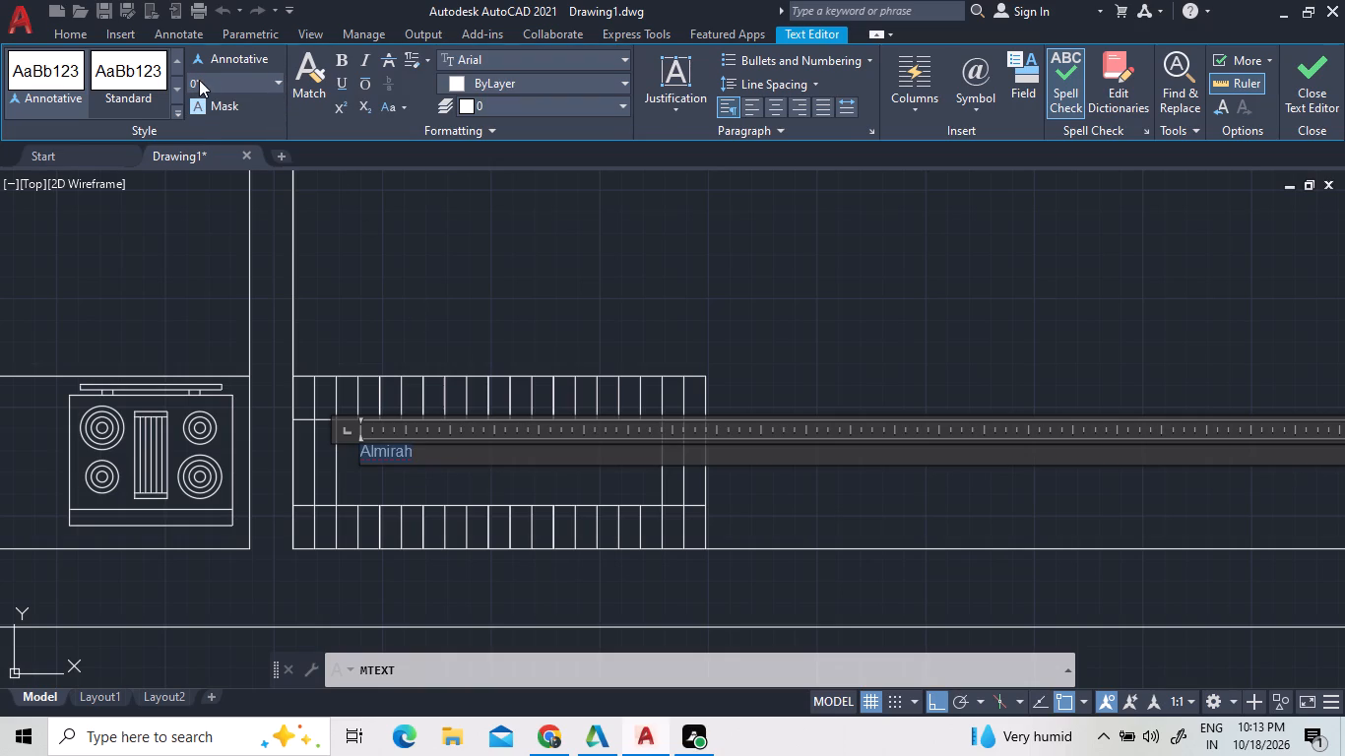
pyautogui.tripleClick(209, 82)
pyautogui.click(198, 82)
pyautogui.click(191, 82)
pyautogui.doubleClick(182, 82)
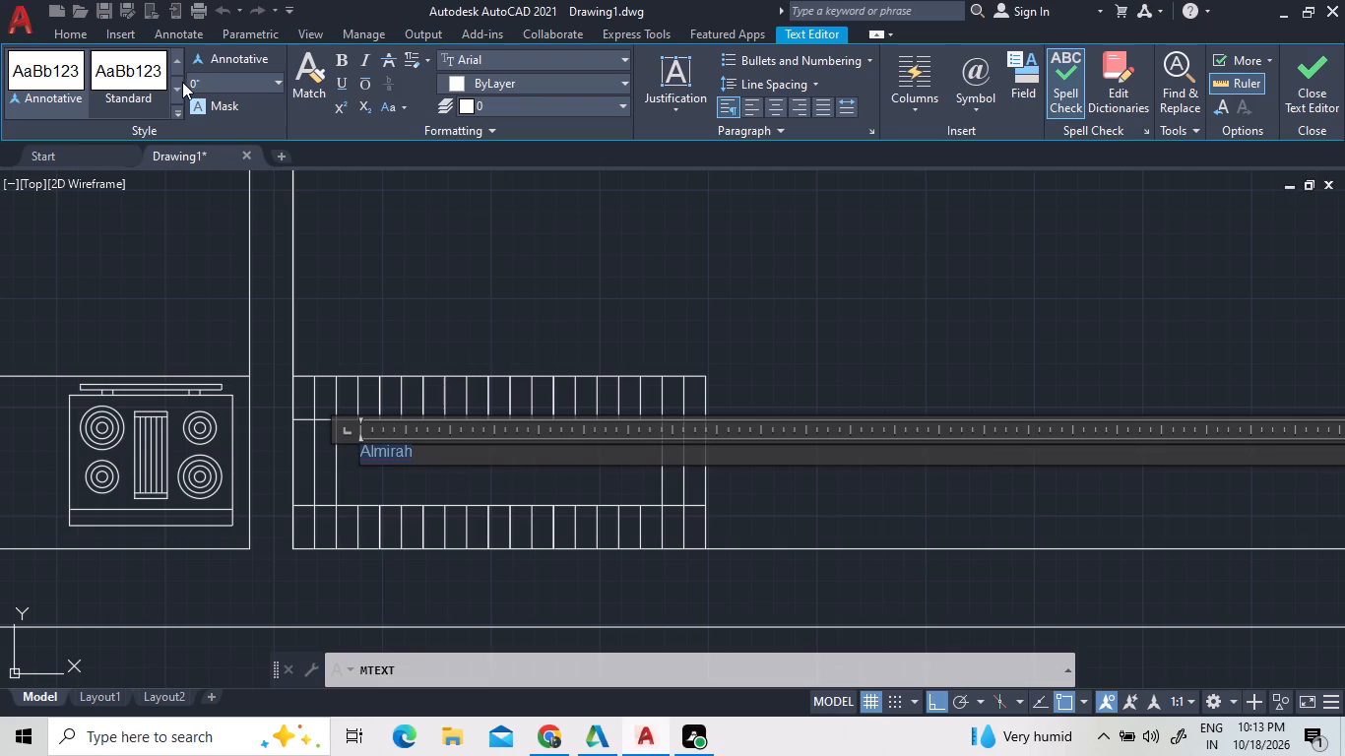
pyautogui.click(202, 82)
pyautogui.write('5"')
pyautogui.press('Return')
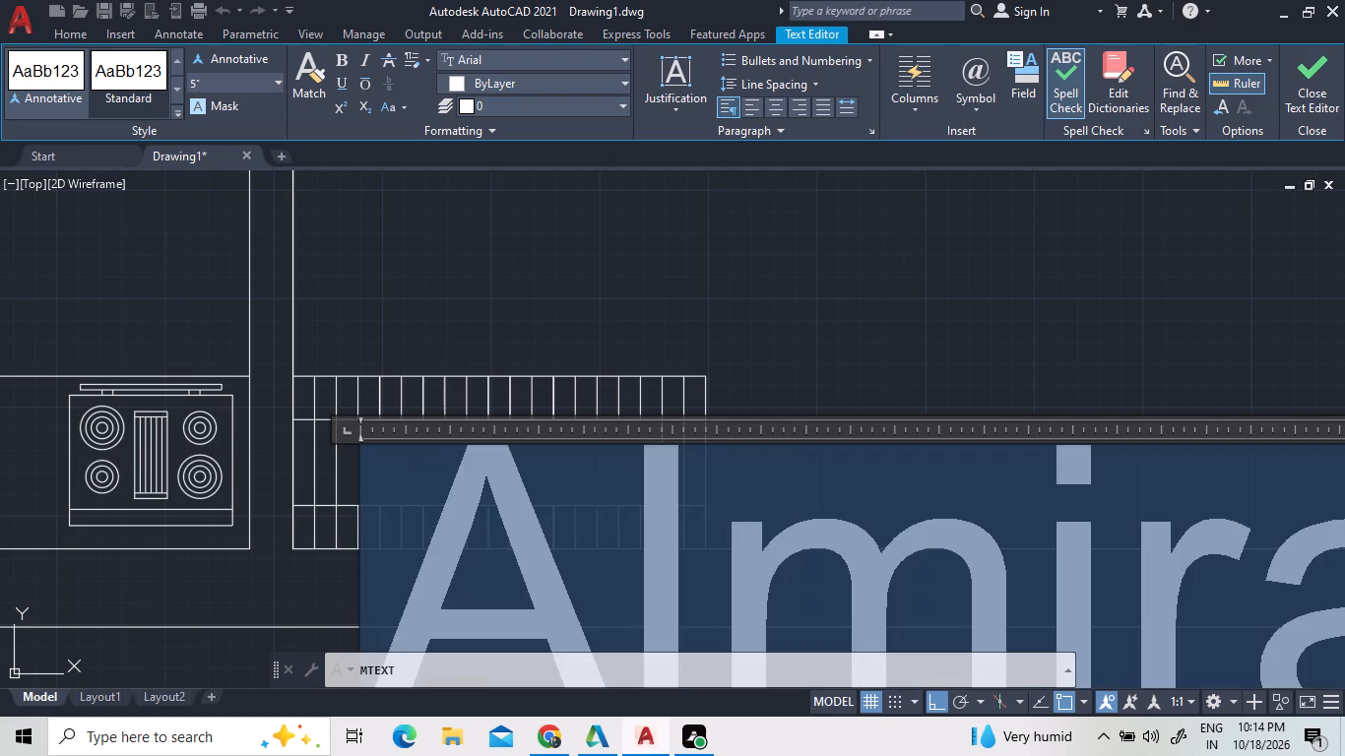
pyautogui.click(446, 271)
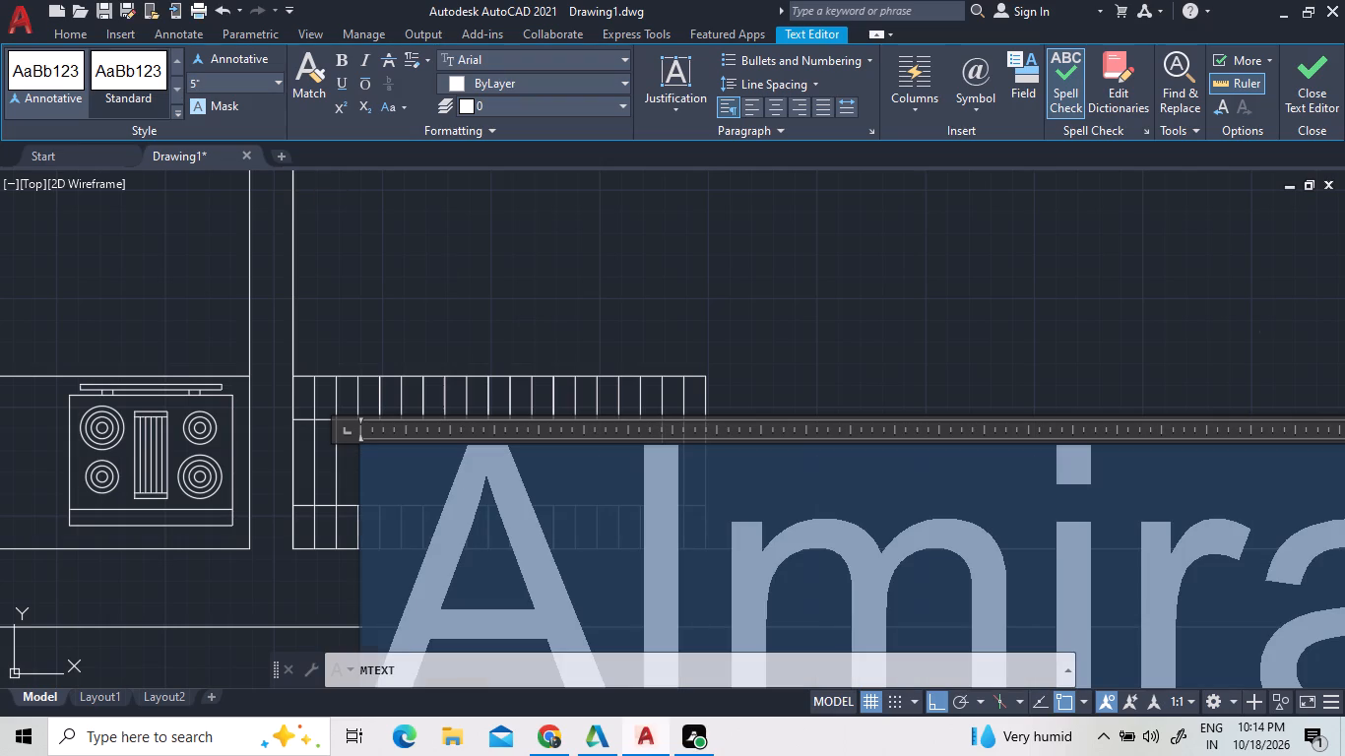
# Add the multiline text "Room" in the open area of the large room, between the partition and the bed.
pyautogui.scroll(-2, 557, 429)
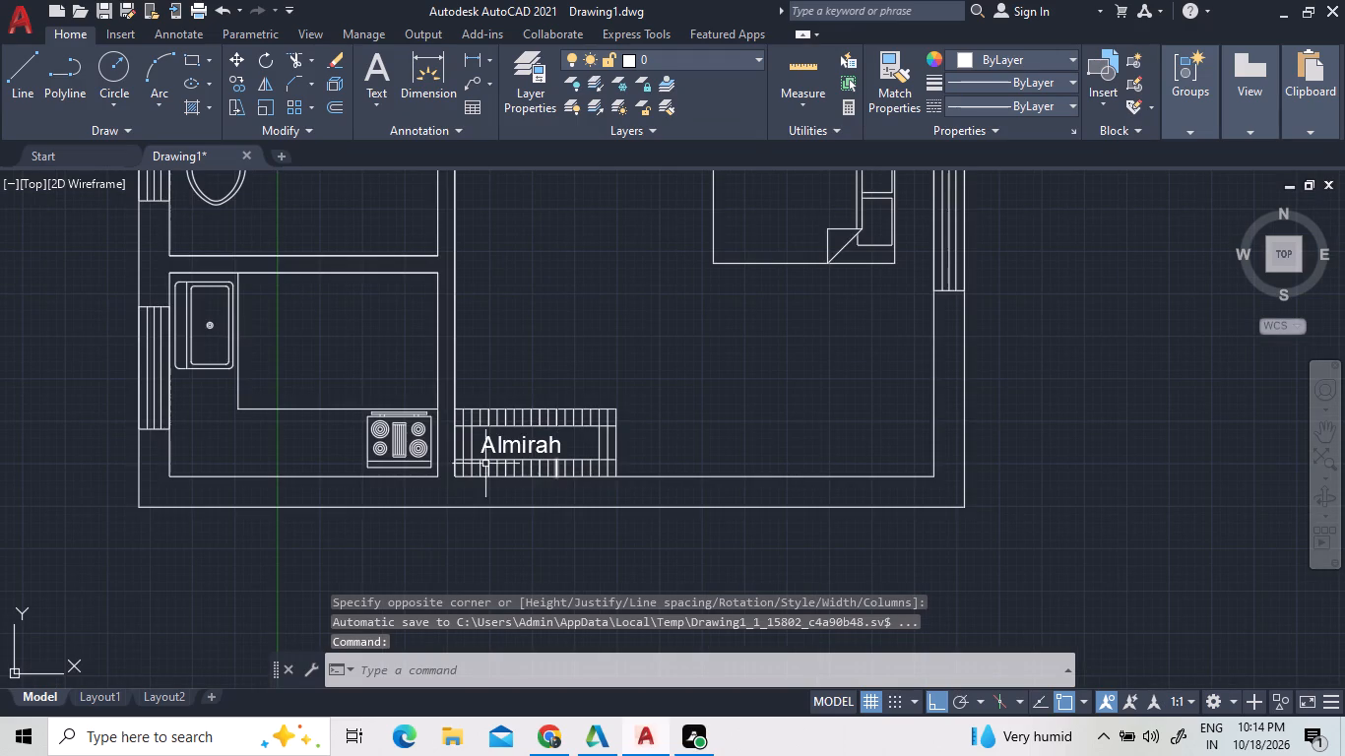
pyautogui.scroll(-3, 423, 434)
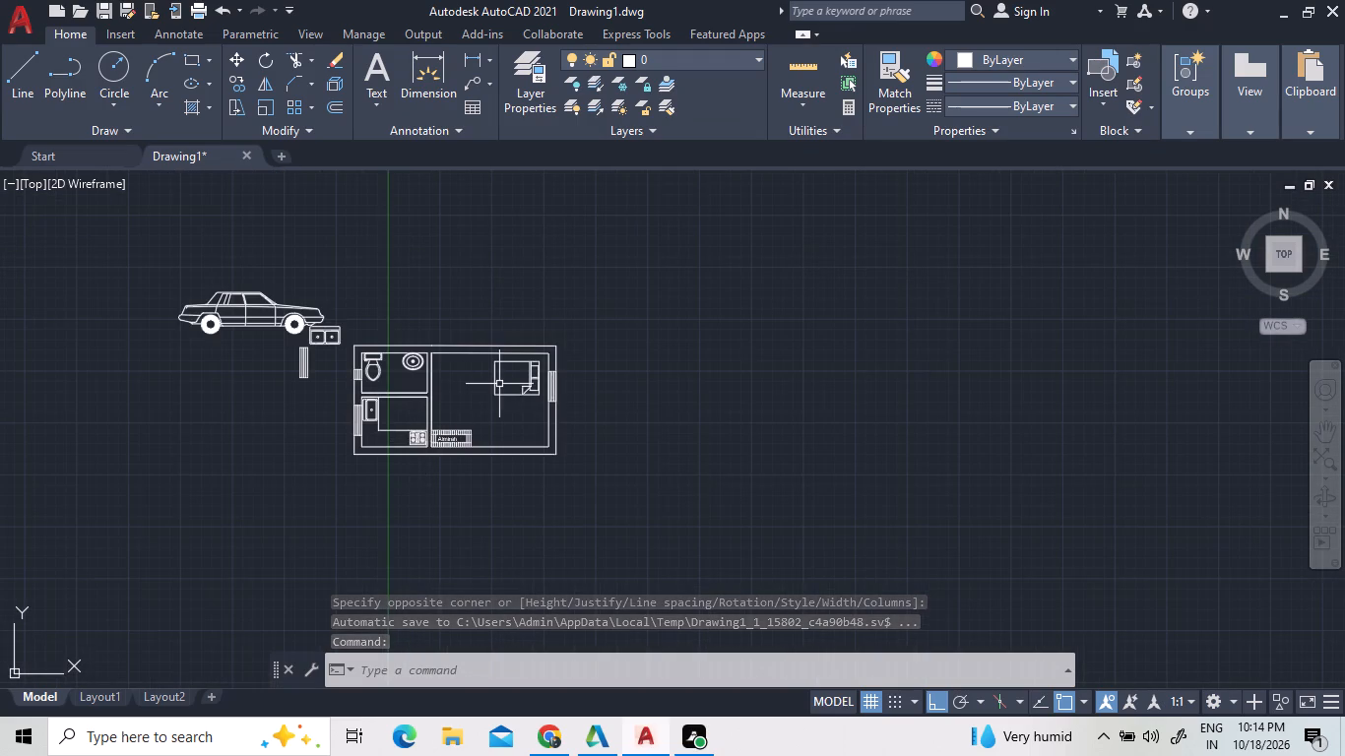
pyautogui.scroll(2, 500, 387)
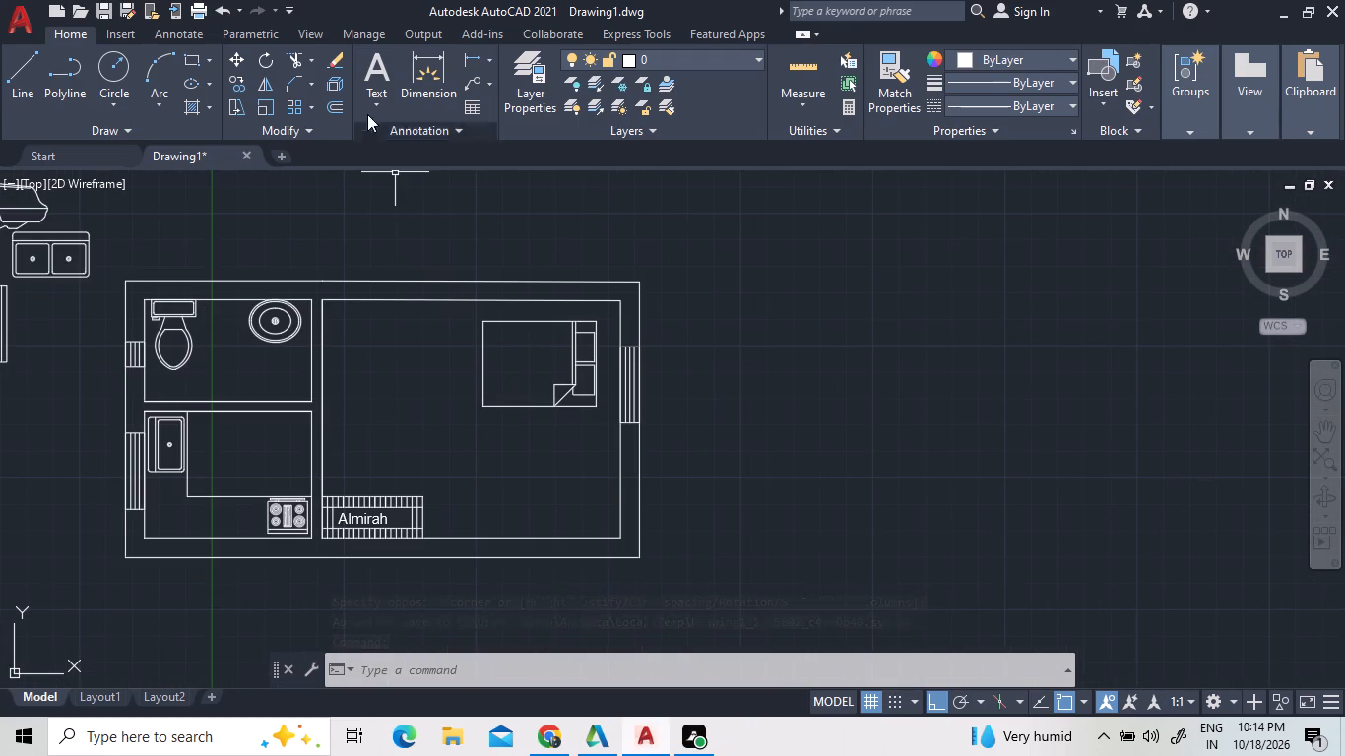
pyautogui.click(366, 85)
pyautogui.click(380, 389)
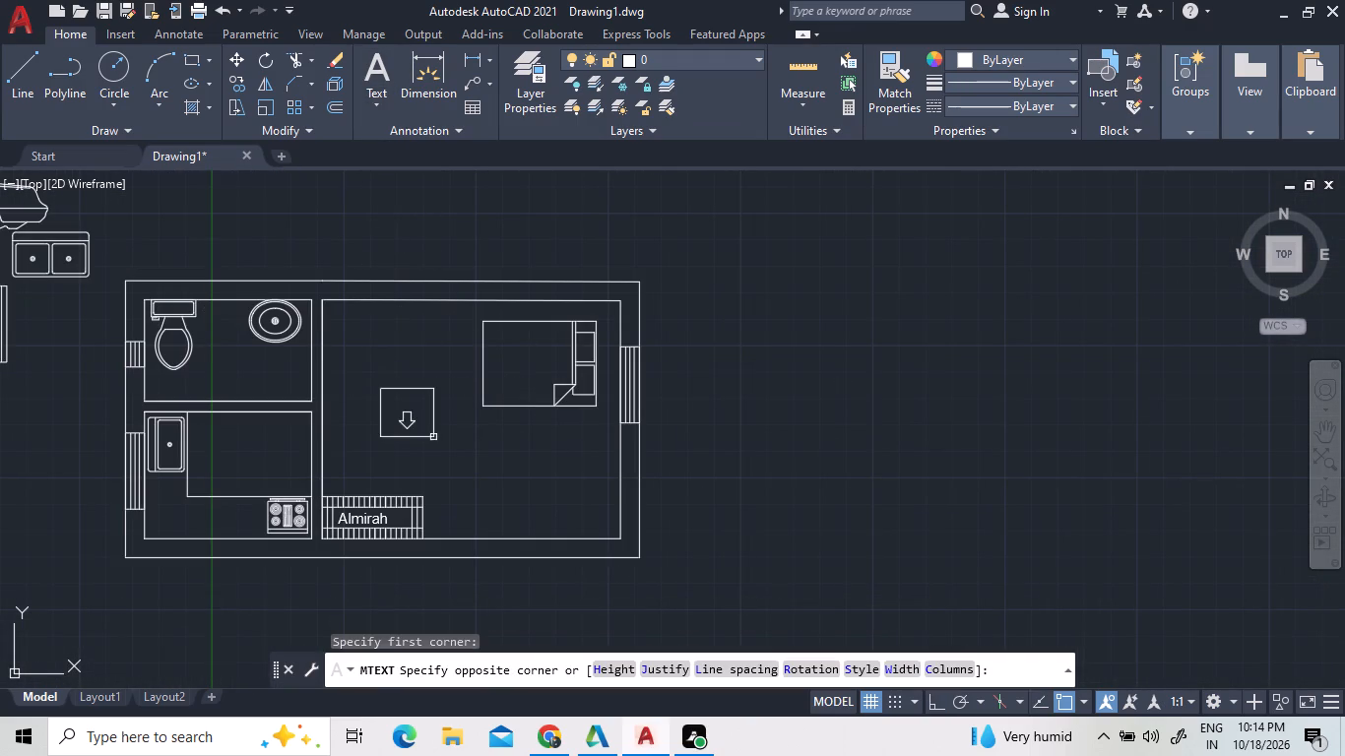
pyautogui.doubleClick(443, 423)
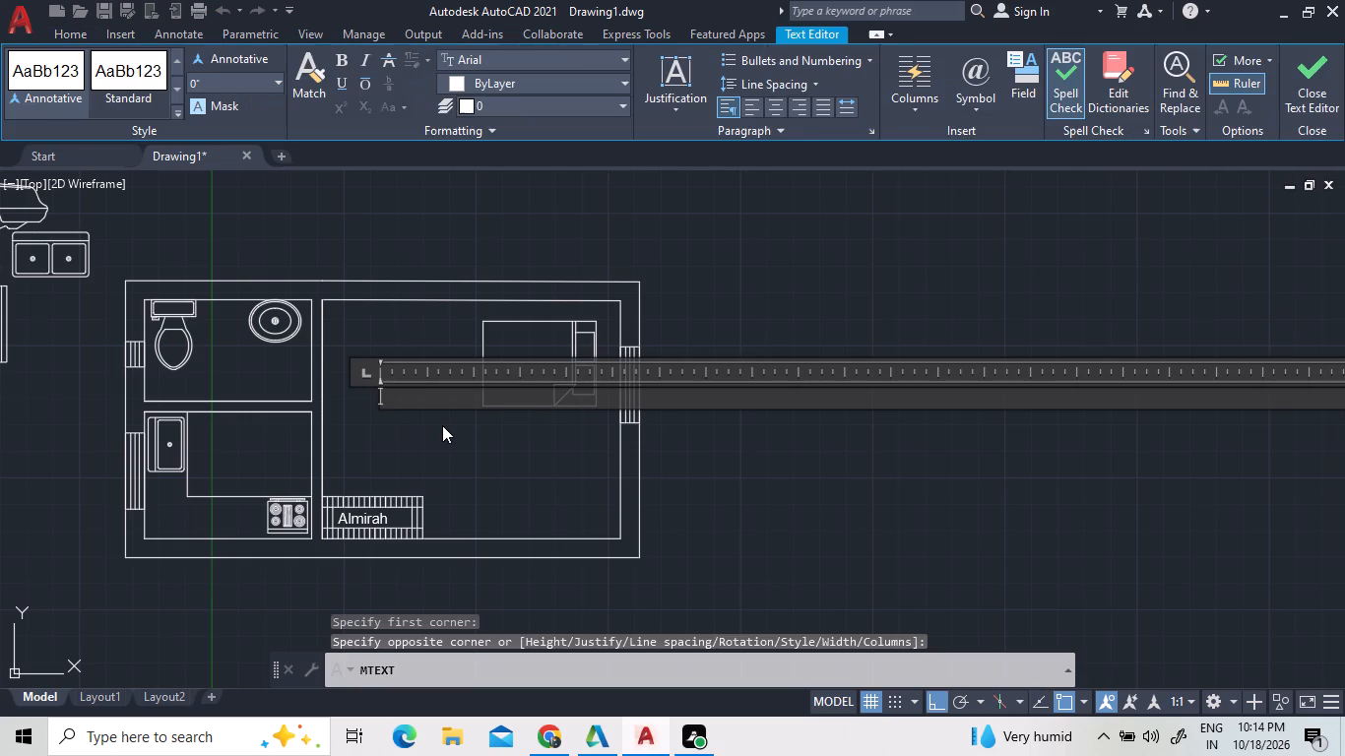
pyautogui.press('r')
pyautogui.press('BackSpace')
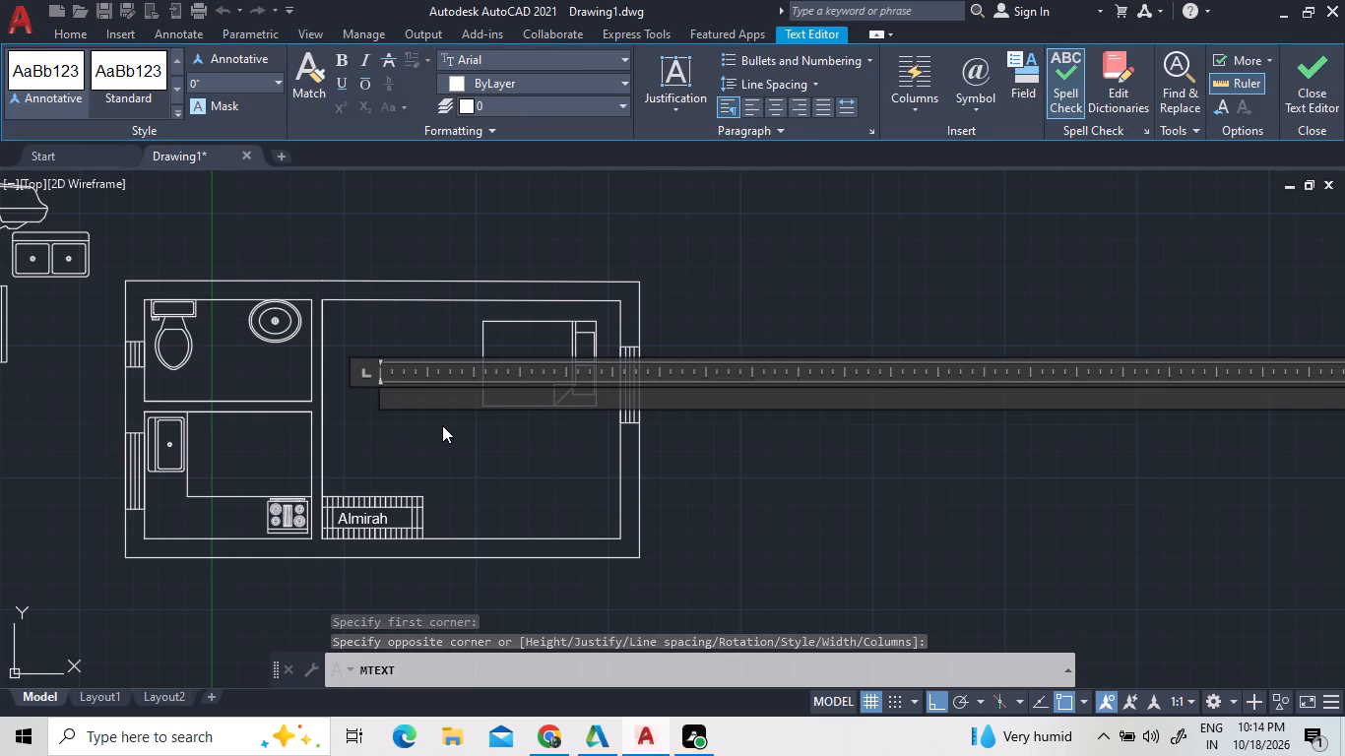
pyautogui.press('r')
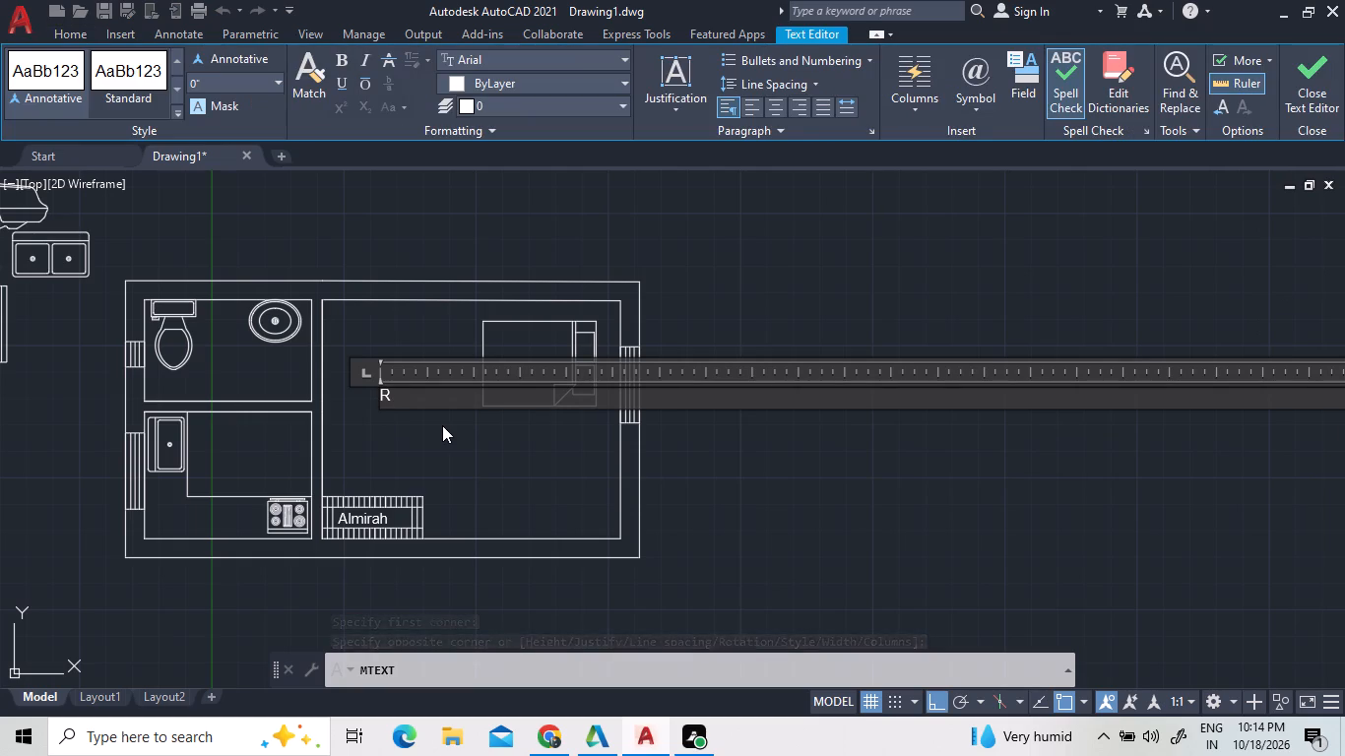
pyautogui.write('oom')
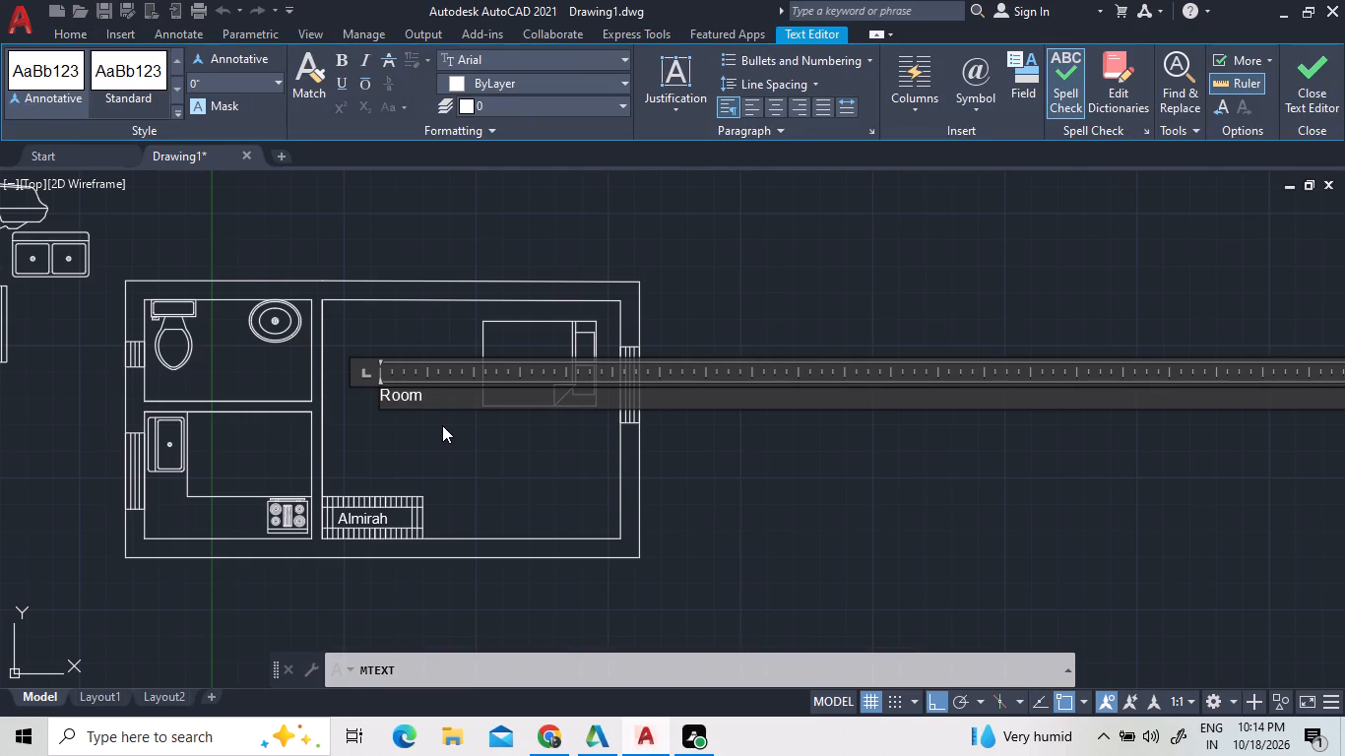
# Set the "Room" label's text height to 5" and finish editing the text.
pyautogui.tripleClick(434, 400)
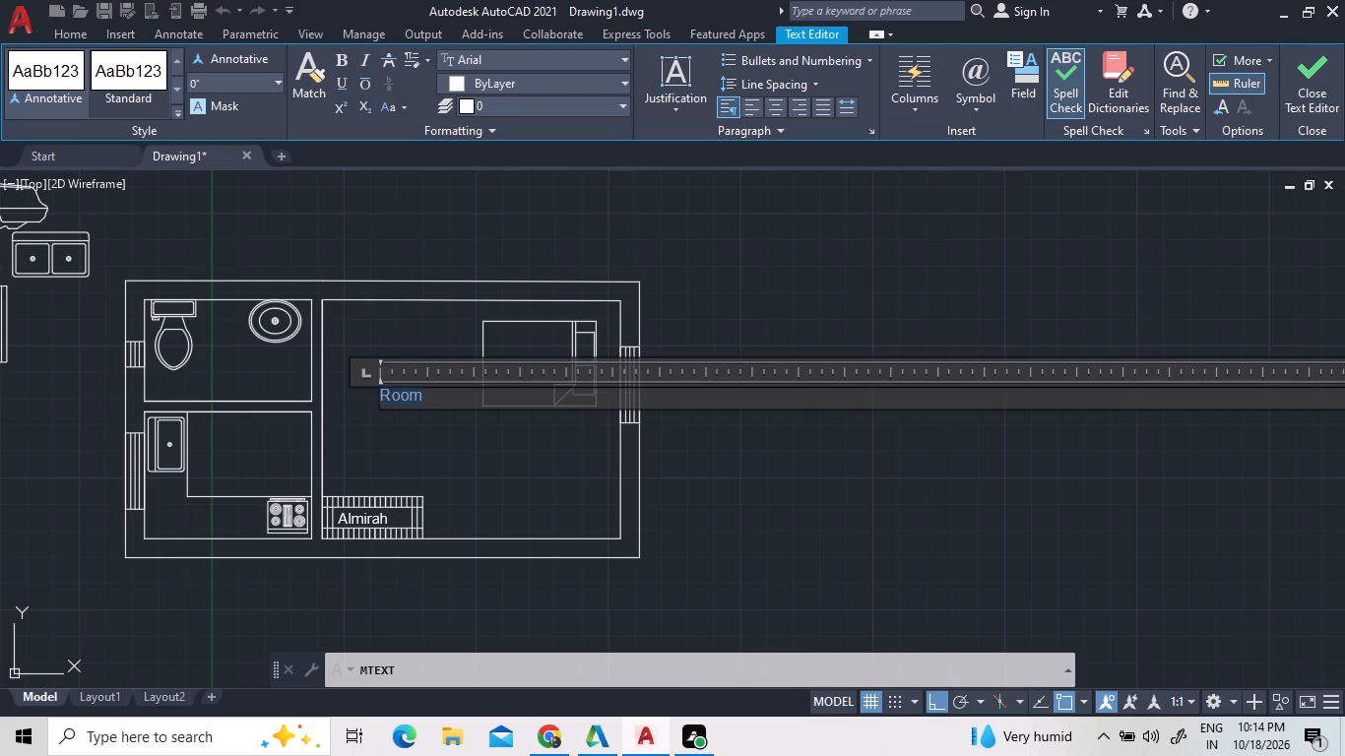
pyautogui.doubleClick(274, 84)
pyautogui.click(277, 84)
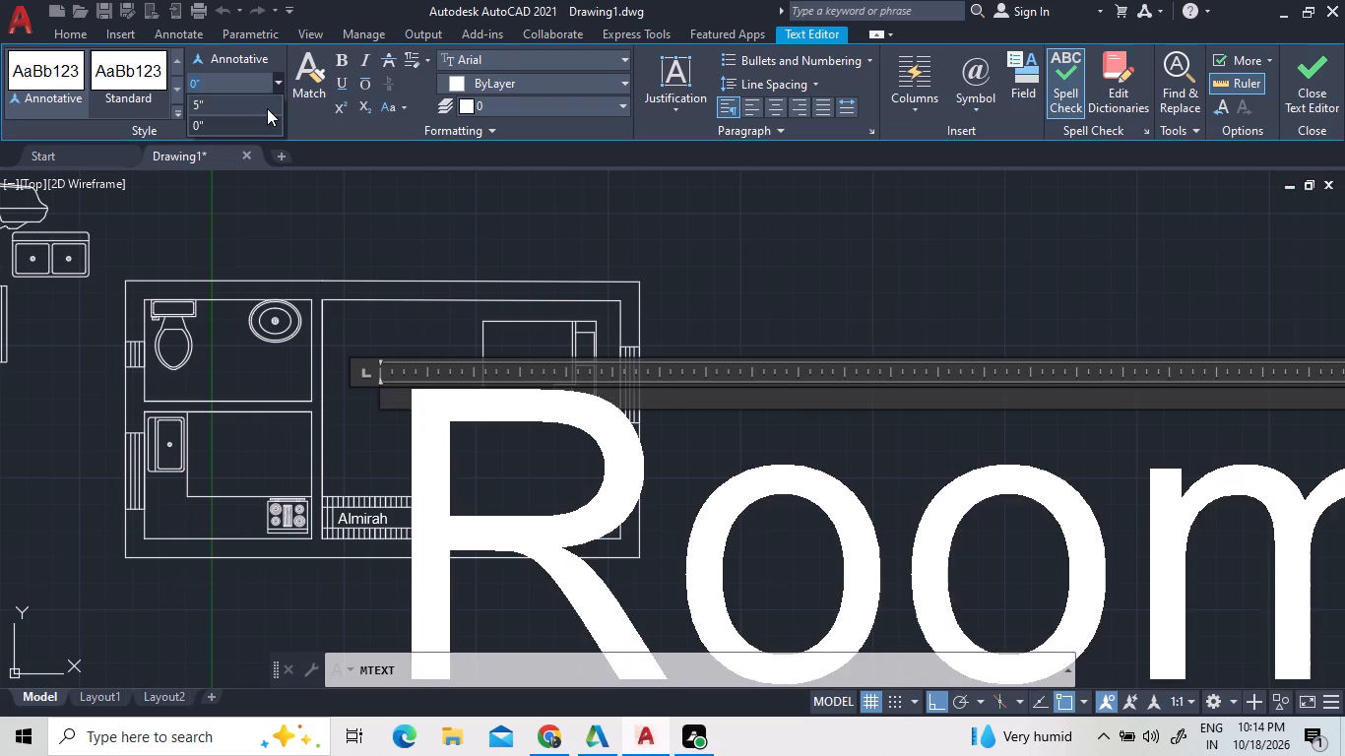
pyautogui.click(267, 108)
pyautogui.click(322, 202)
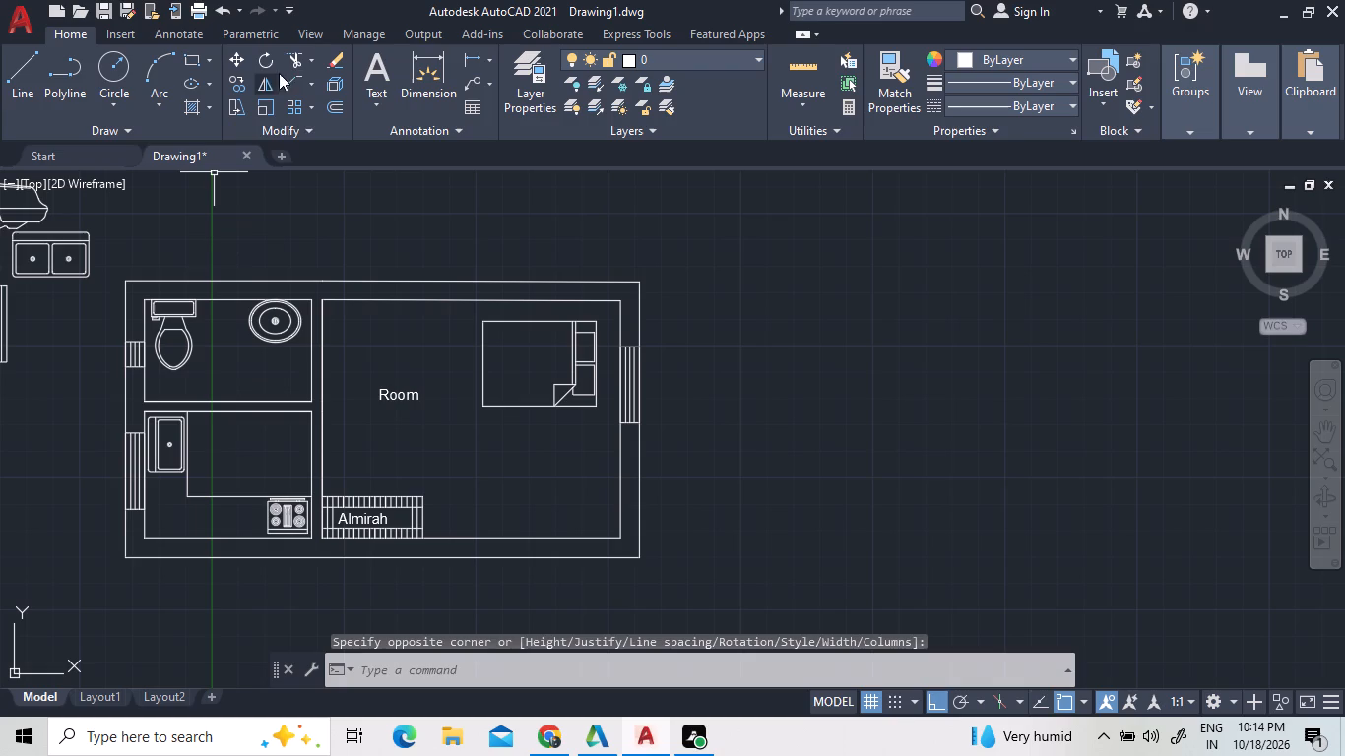
# Add the multiline text "Toilet" in the open area of the toilet room, below the washbasin.
pyautogui.click(381, 65)
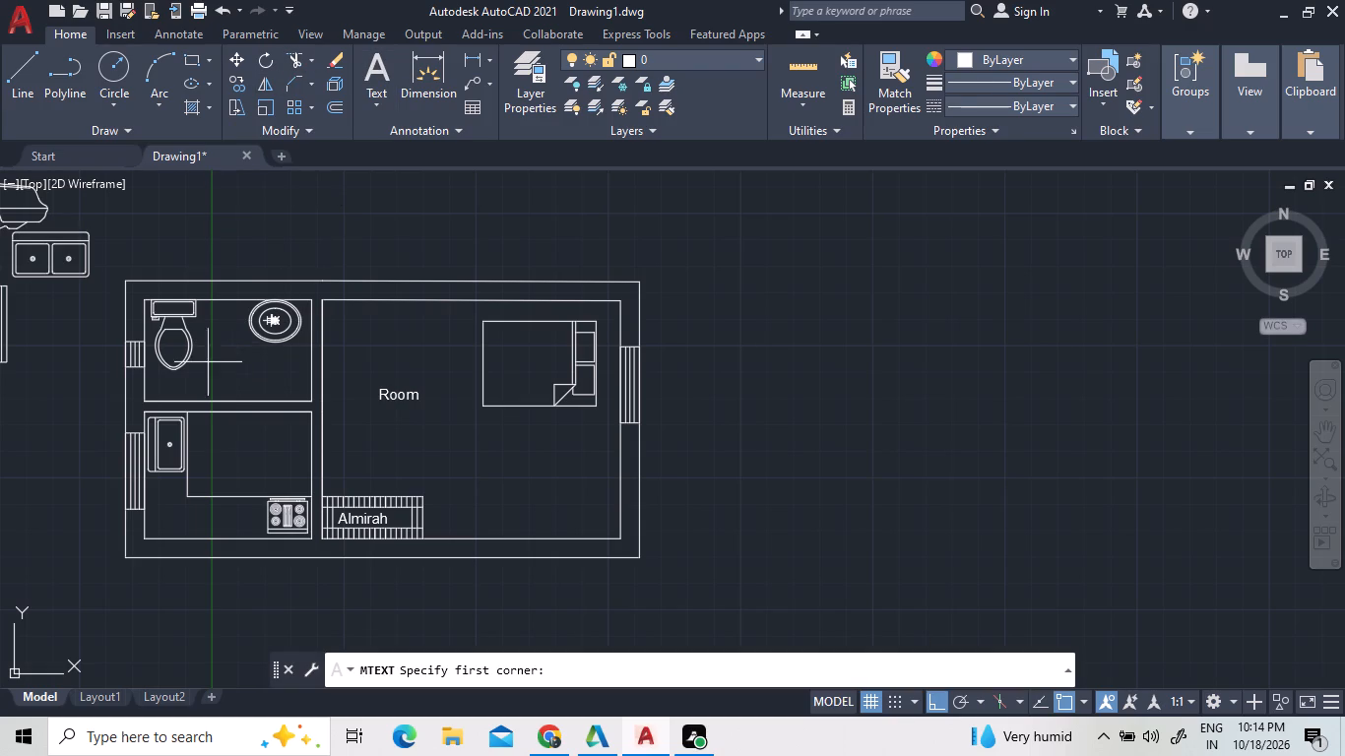
pyautogui.click(207, 362)
pyautogui.doubleClick(252, 380)
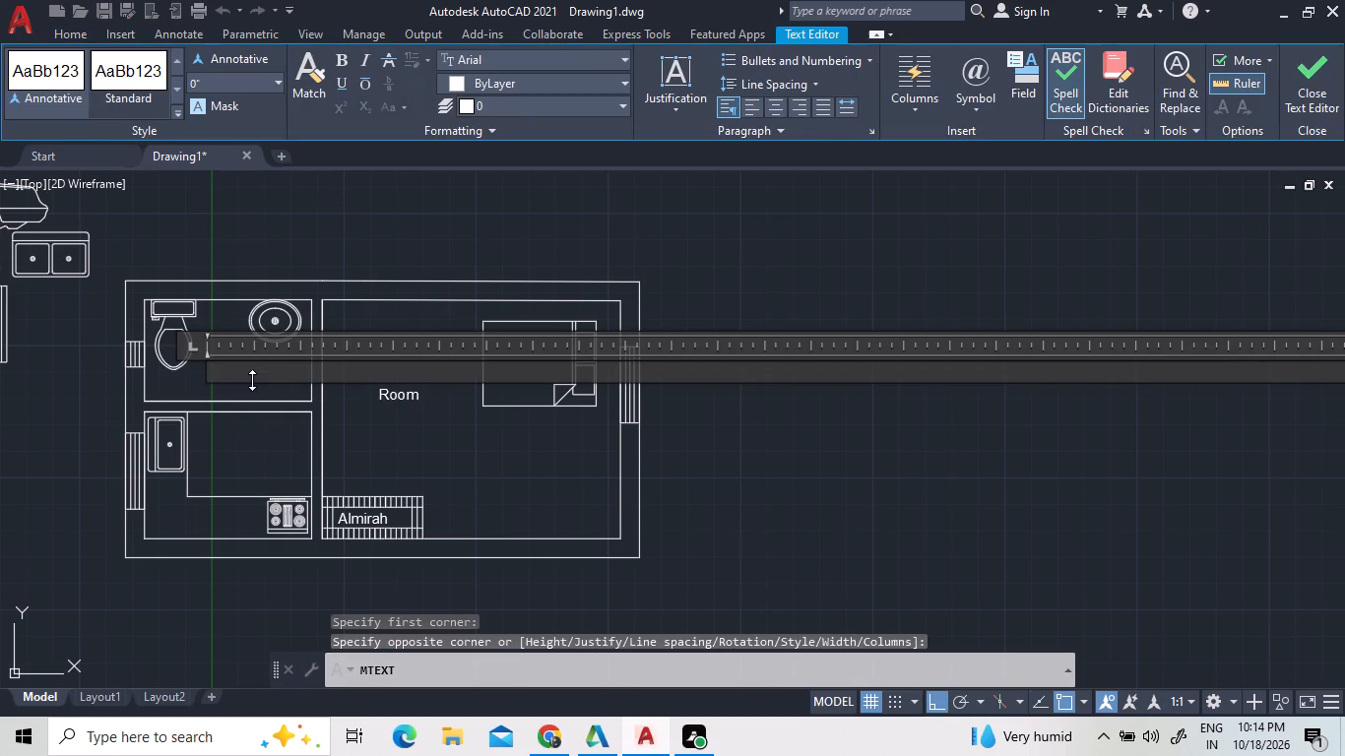
pyautogui.press('t')
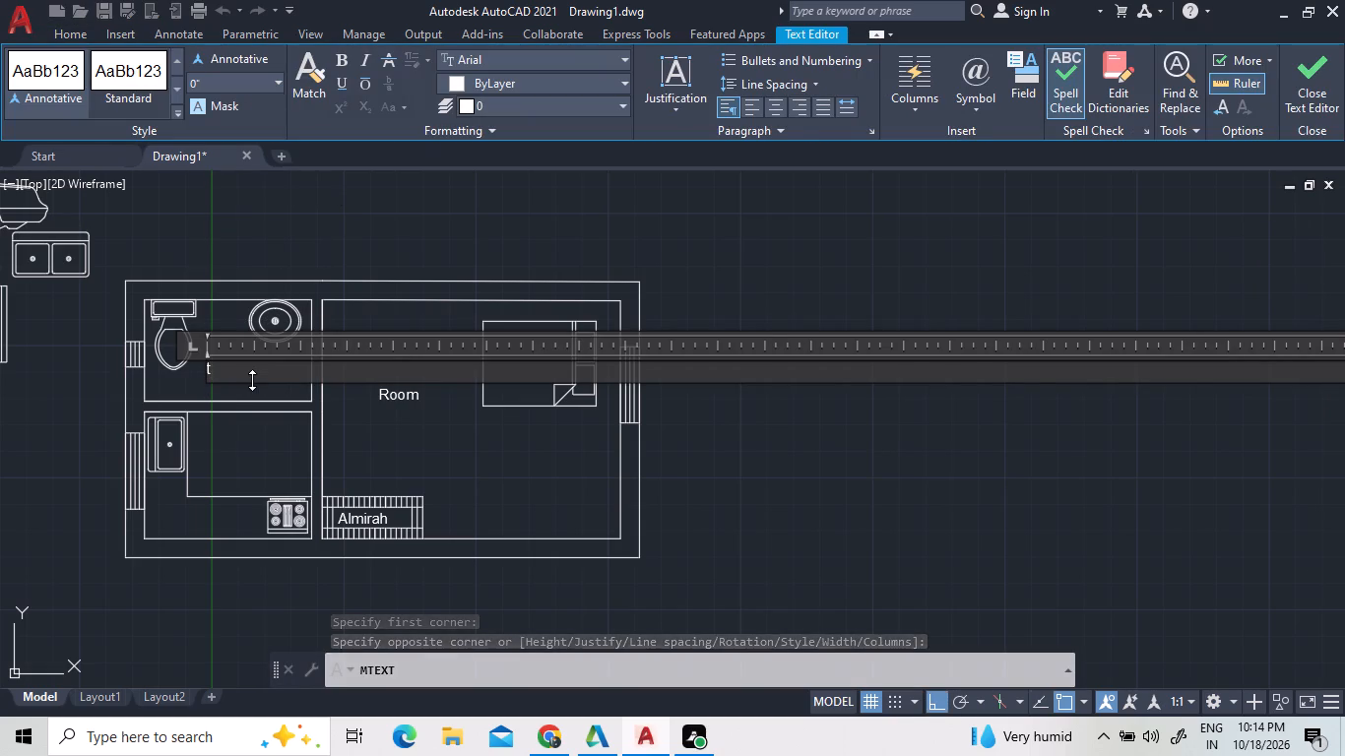
pyautogui.press('BackSpace')
pyautogui.press('t')
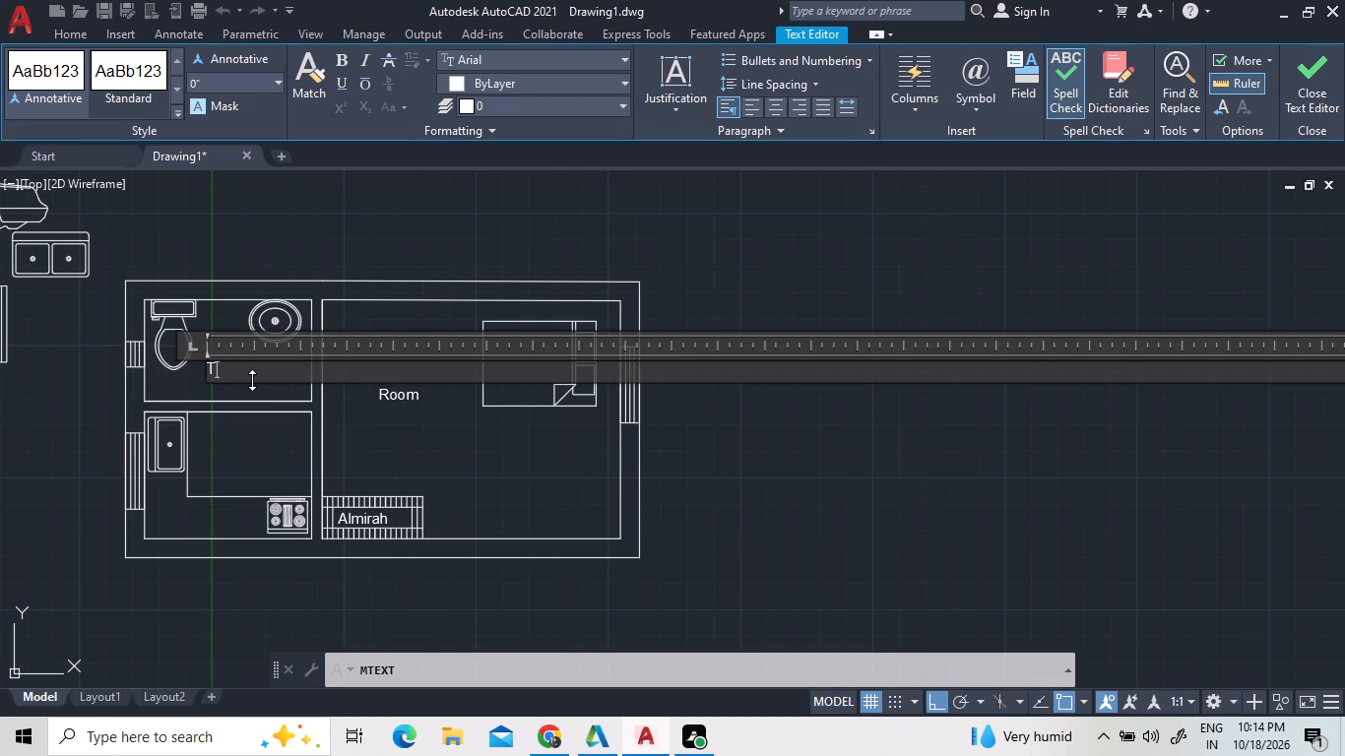
pyautogui.write('oilet')
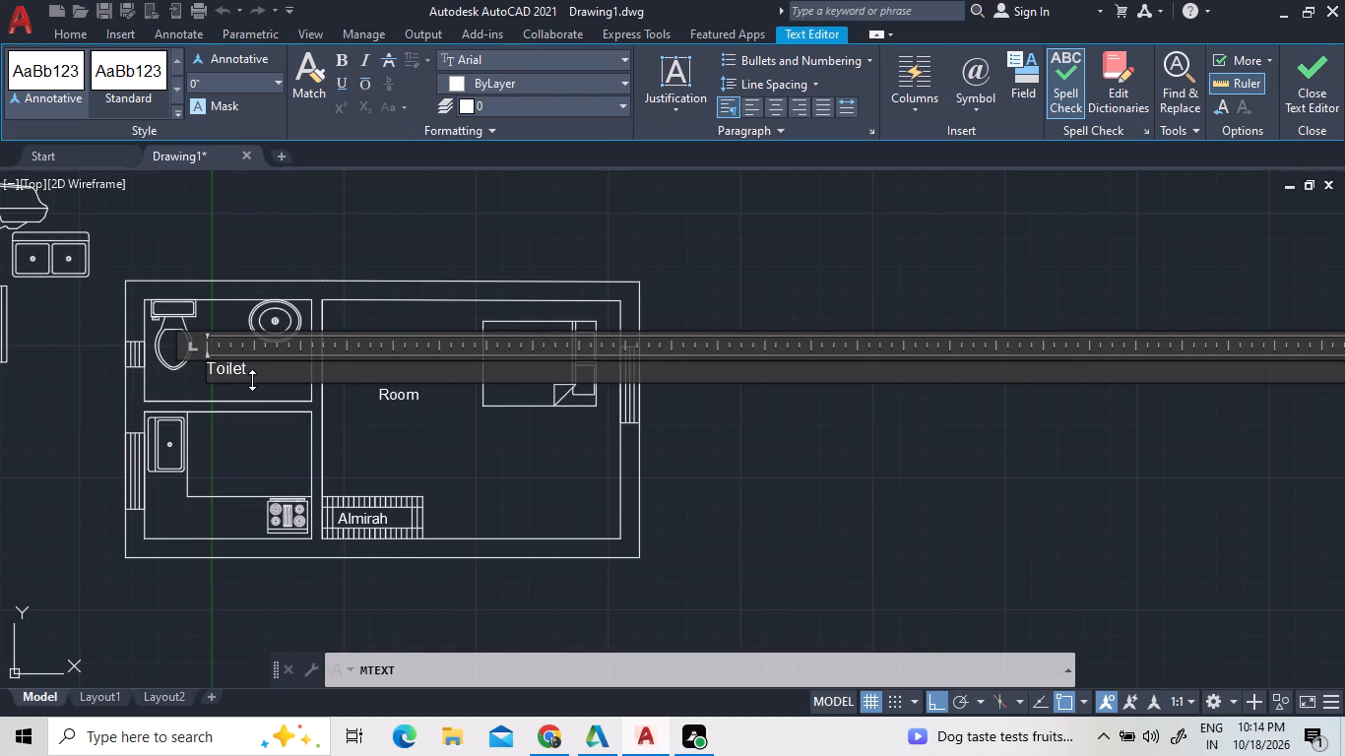
# Set the "Toilet" label's text height to 5" and finish editing the text.
pyautogui.doubleClick(252, 380)
pyautogui.click(252, 380)
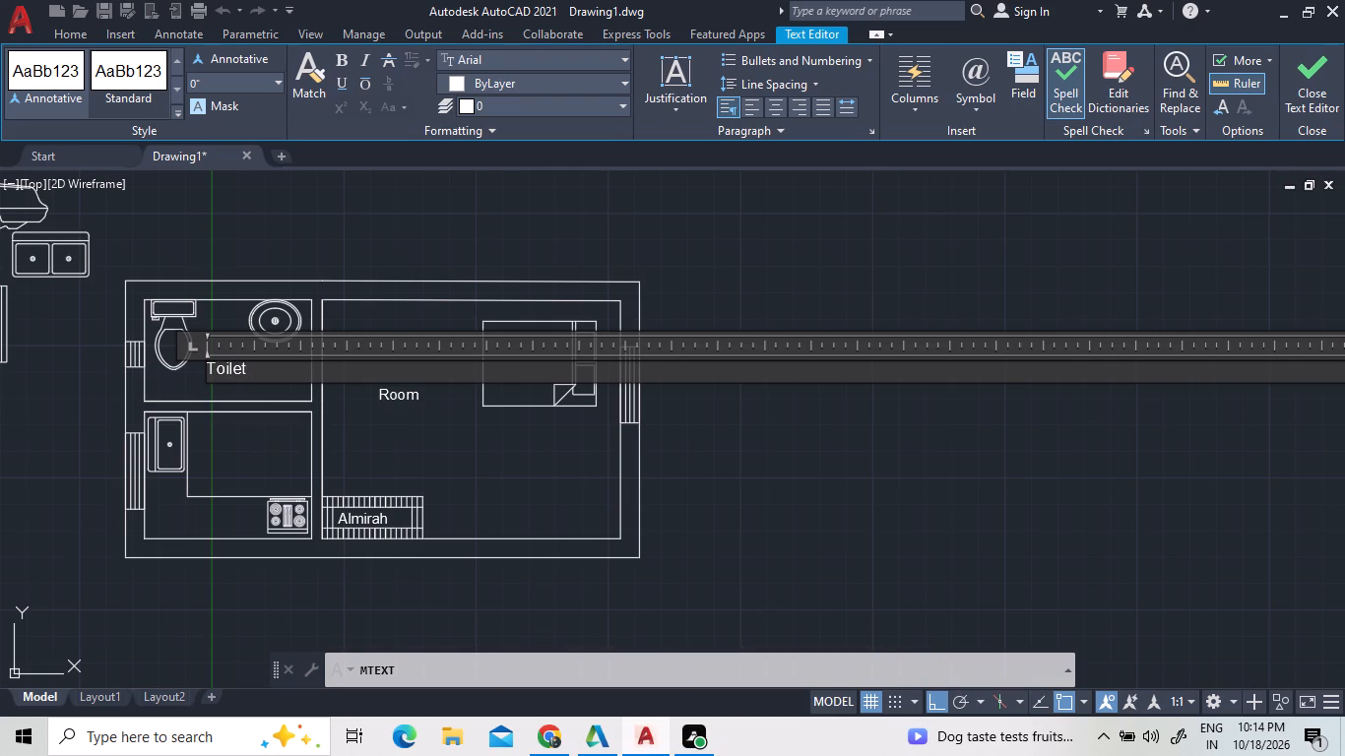
pyautogui.click(253, 367)
pyautogui.doubleClick(250, 367)
pyautogui.click(239, 367)
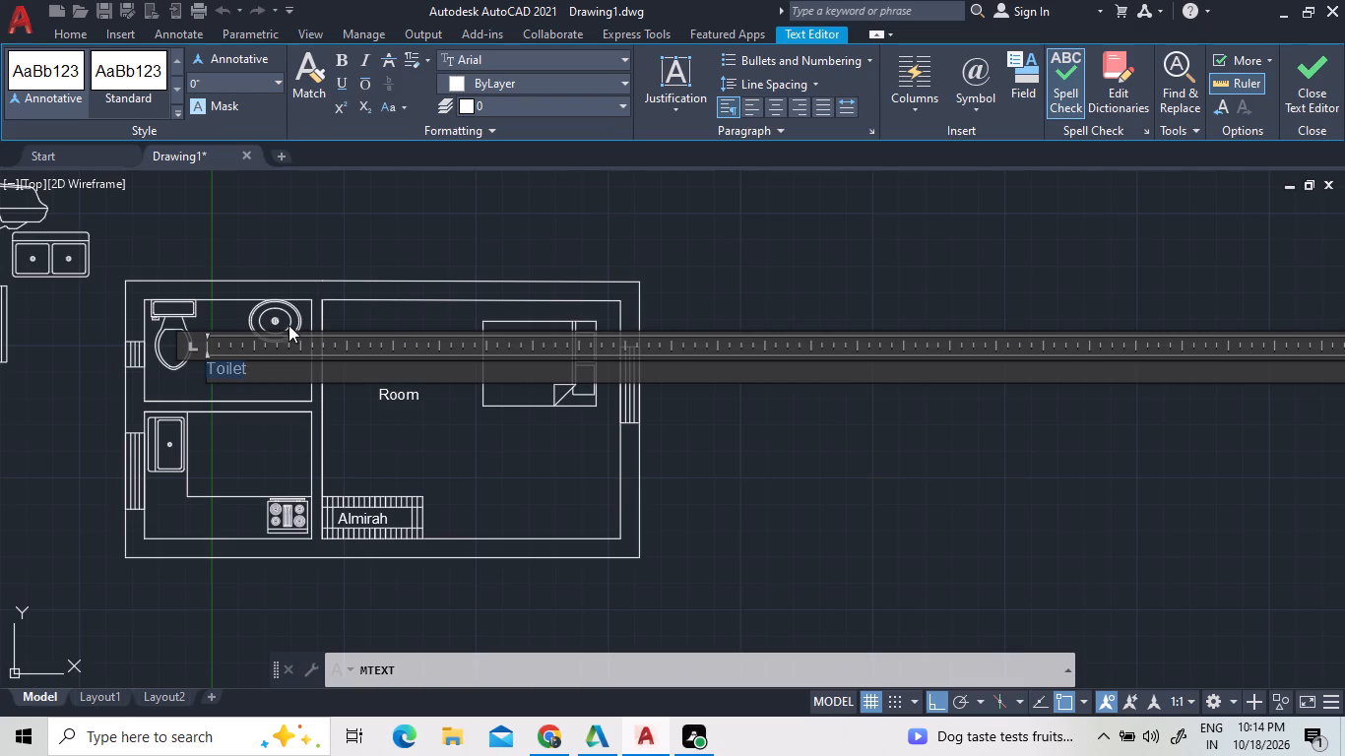
pyautogui.doubleClick(253, 84)
pyautogui.click(279, 87)
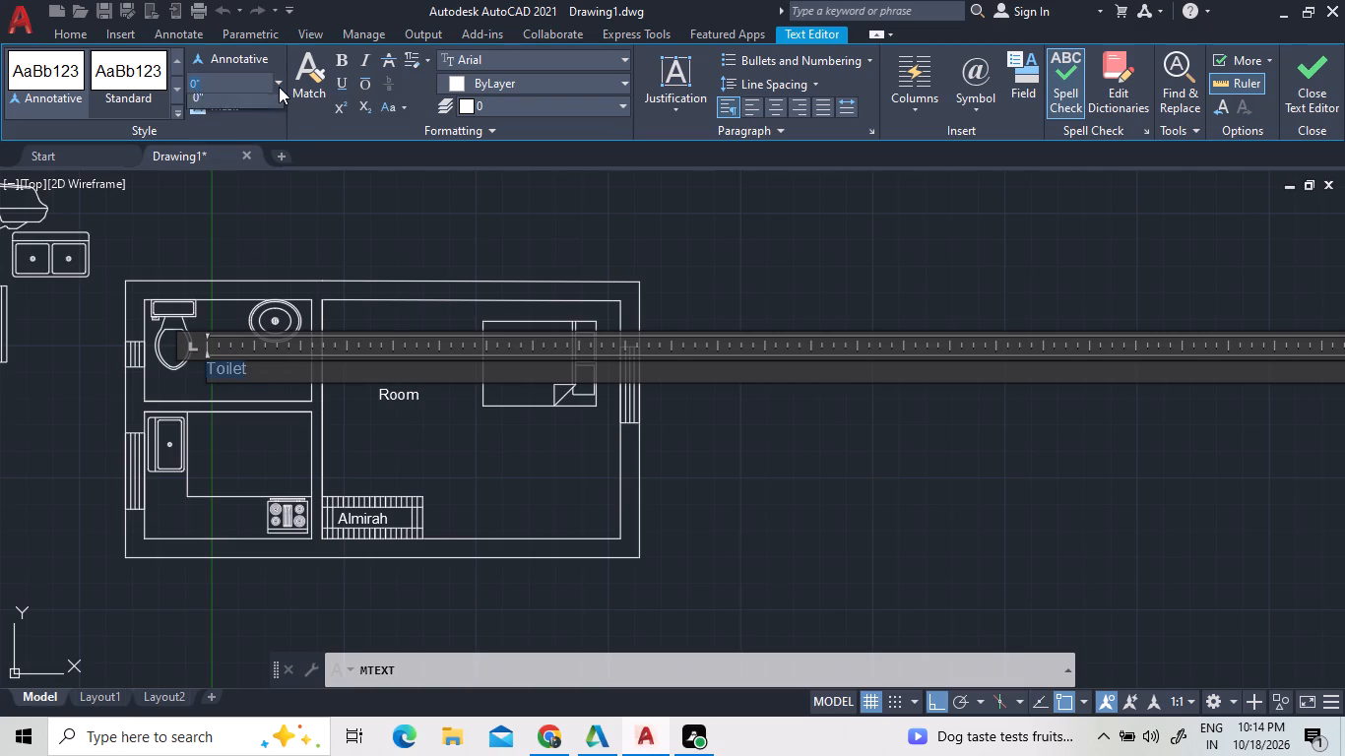
pyautogui.click(250, 124)
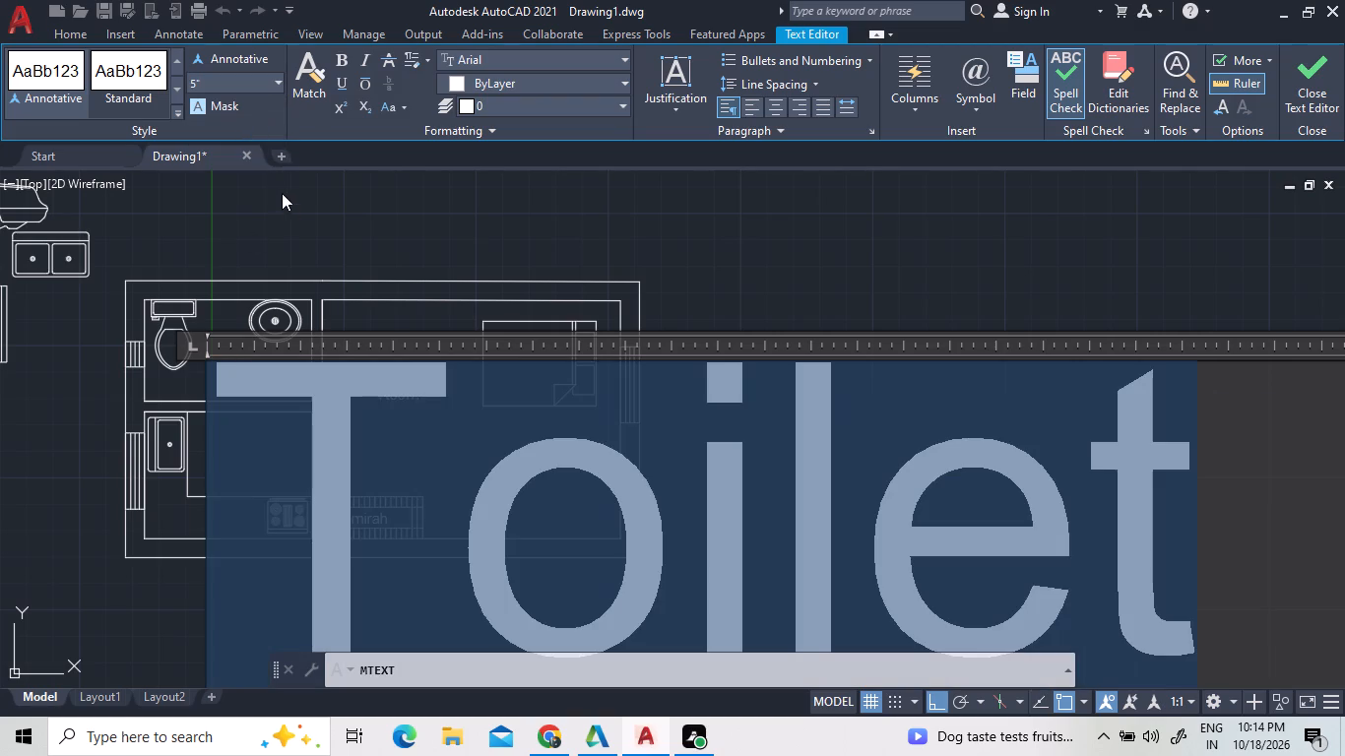
pyautogui.click(288, 213)
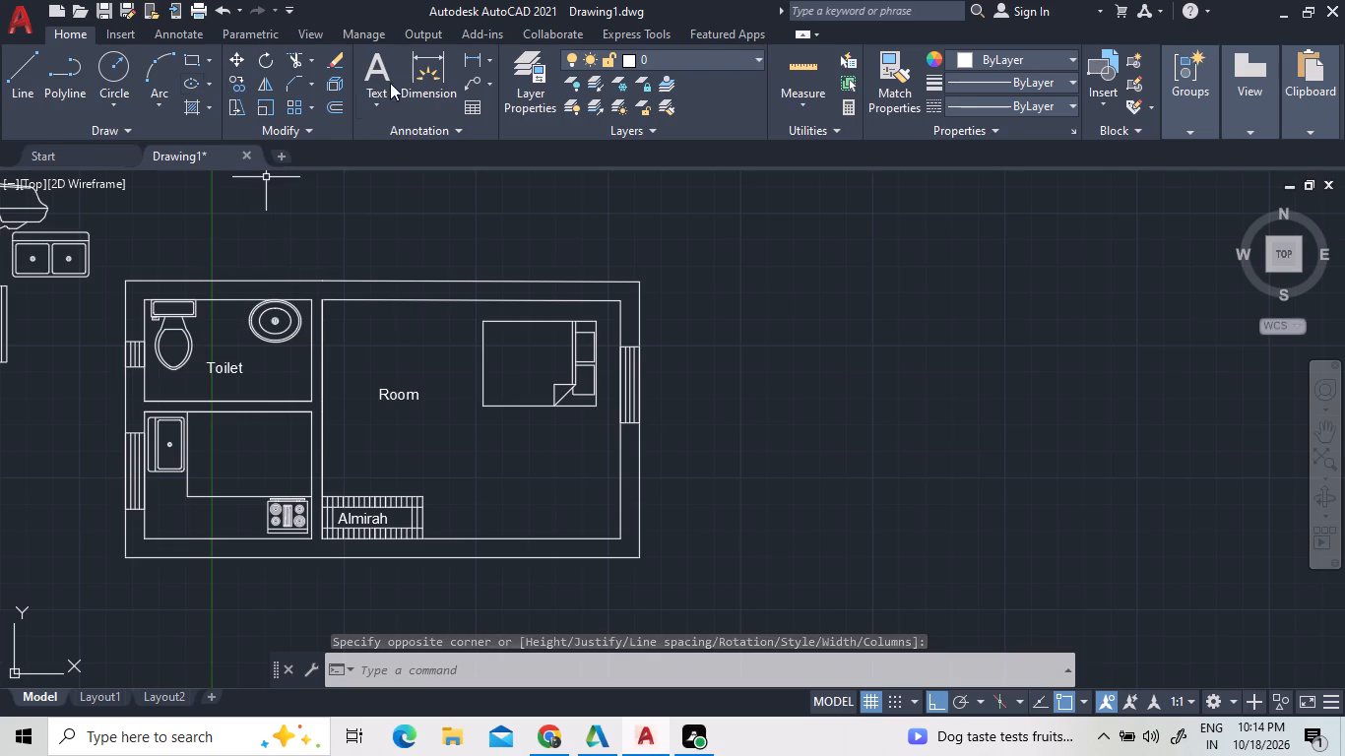
# Add the multiline text "kitchen" in the open area of the kitchen, beside the sink.
pyautogui.click(368, 68)
pyautogui.click(213, 435)
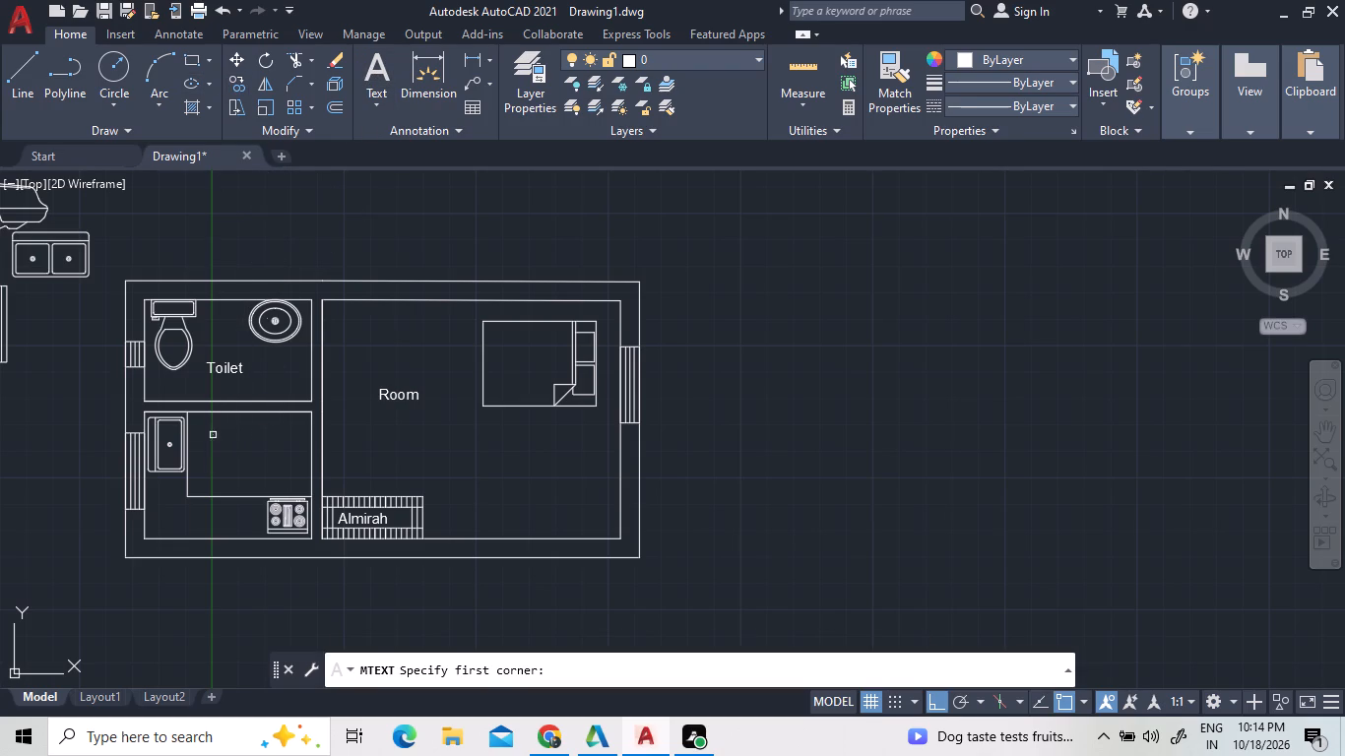
pyautogui.click(251, 462)
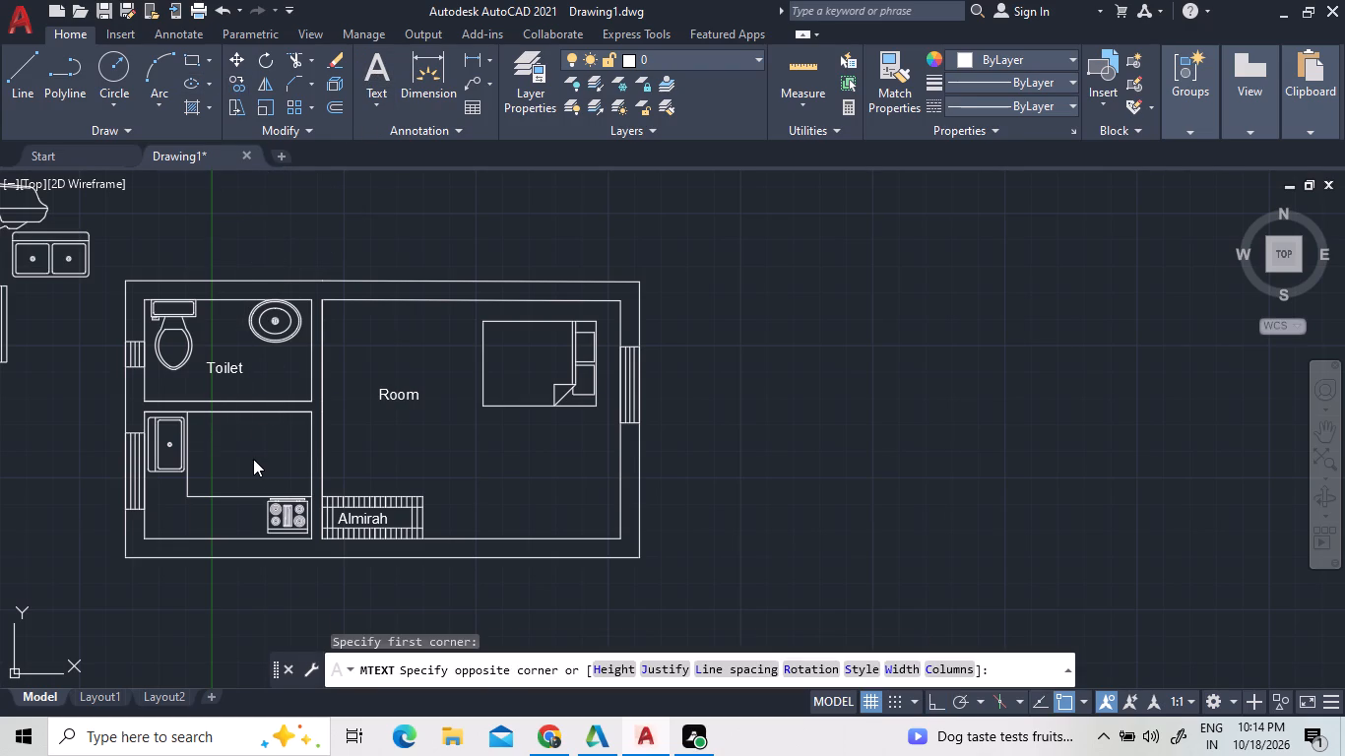
pyautogui.write('kit')
pyautogui.write('chen')
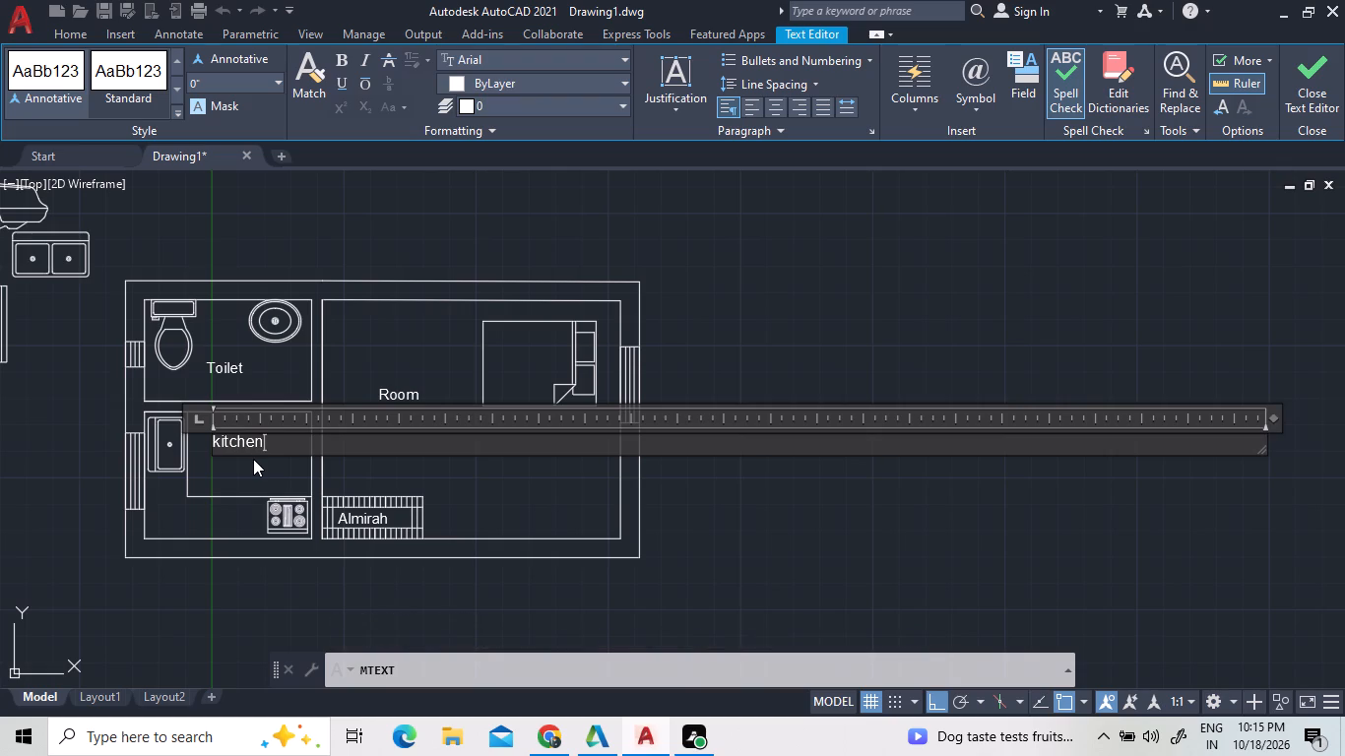
# Set the "kitchen" label's text height to 5" and finish editing the text.
pyautogui.doubleClick(266, 447)
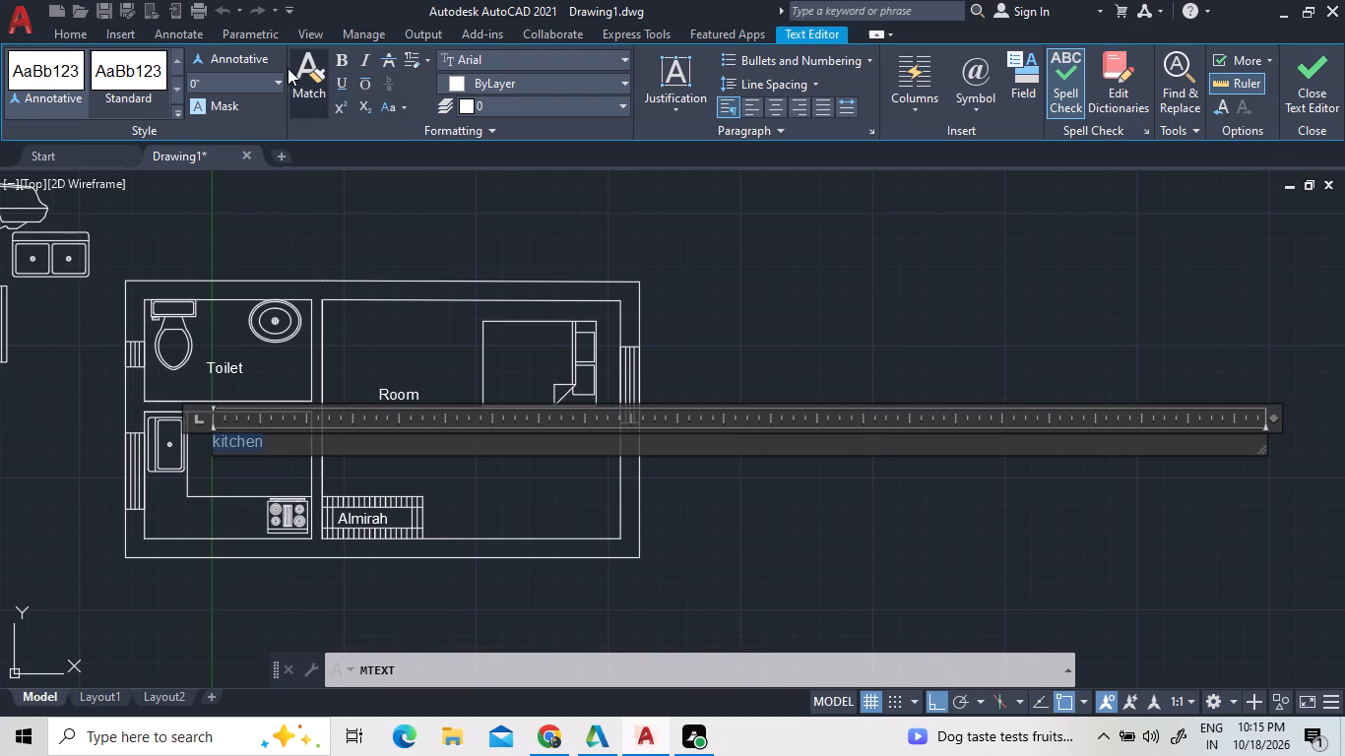
pyautogui.click(280, 78)
pyautogui.click(259, 117)
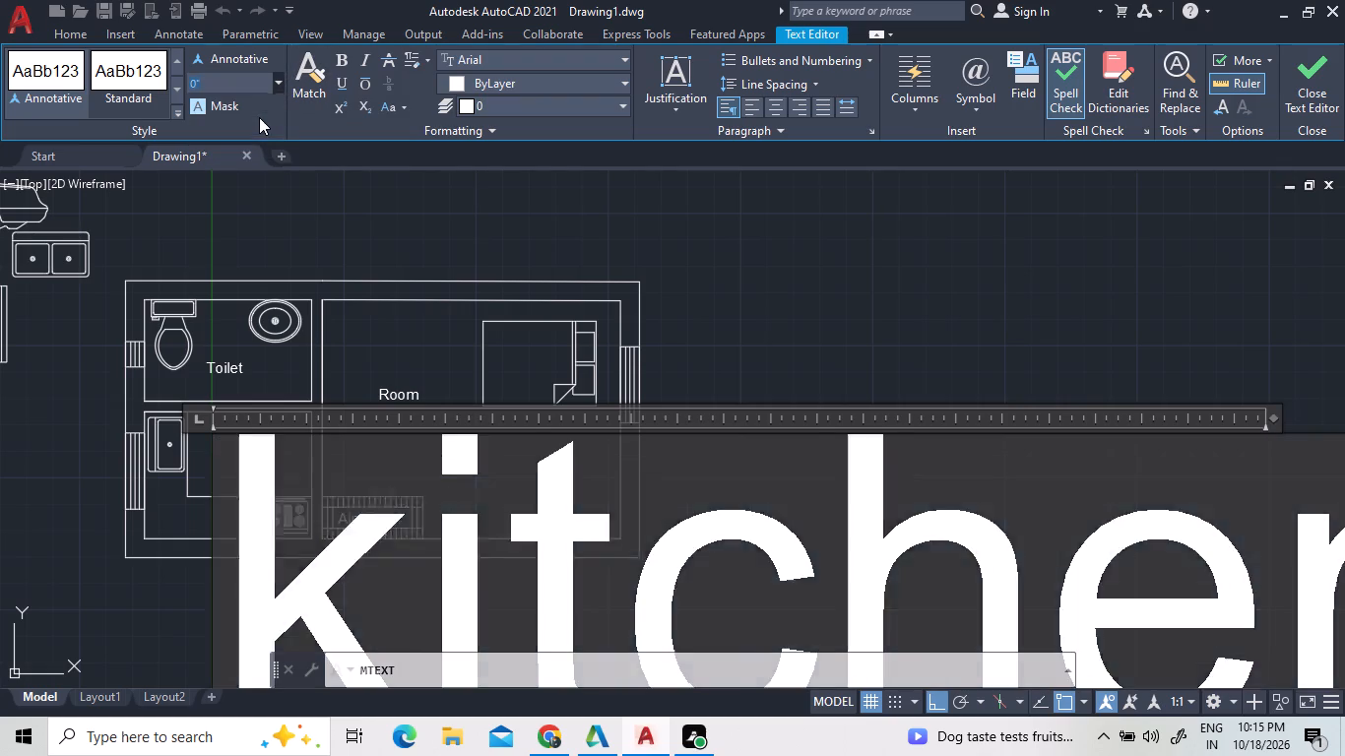
pyautogui.click(288, 187)
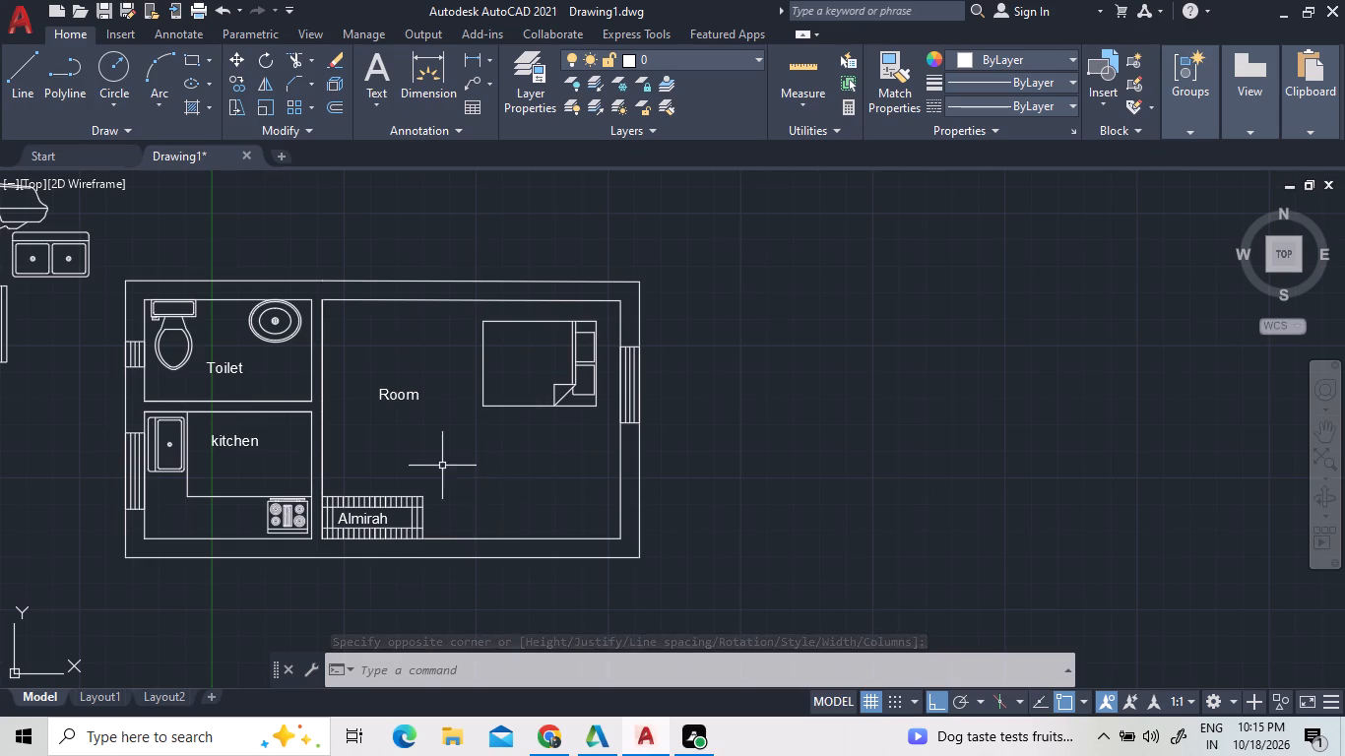
# Open the tool palettes to get at the architectural blocks.
pyautogui.scroll(2, 350, 380)
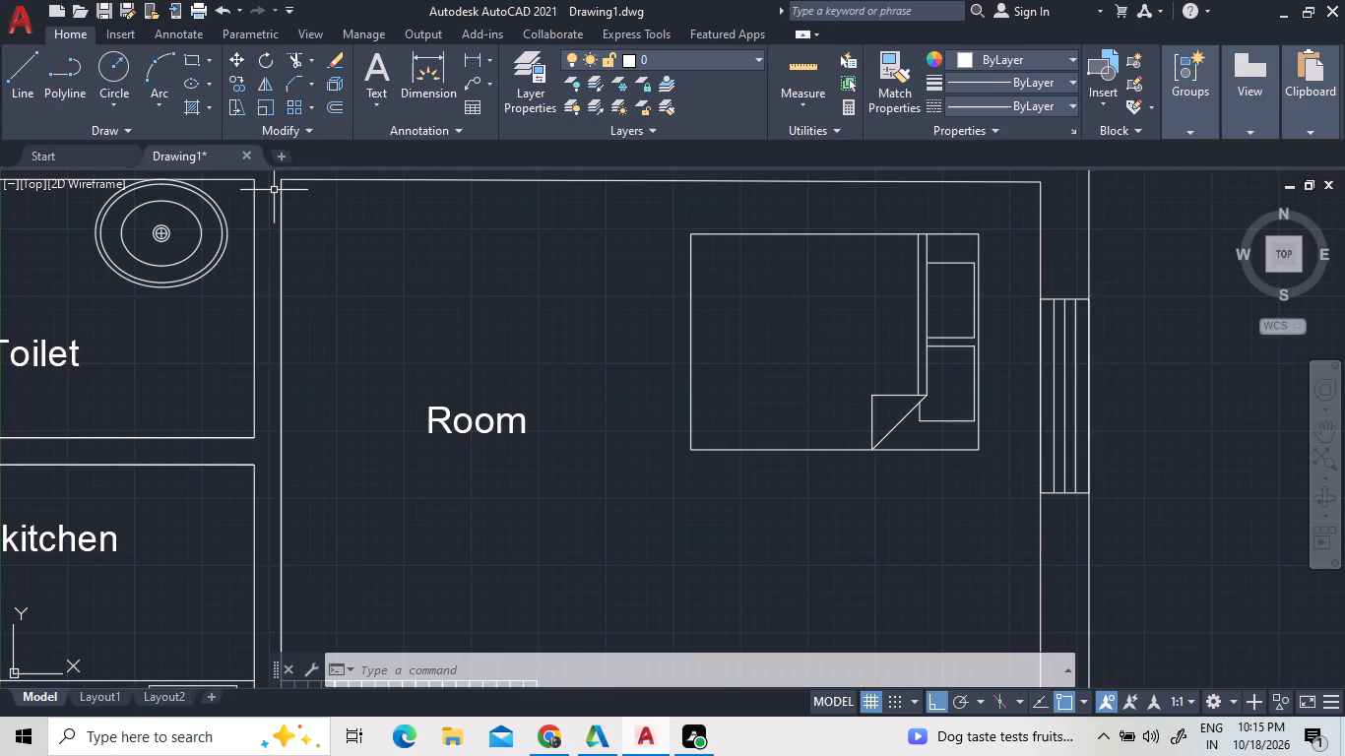
pyautogui.scroll(-2, 276, 193)
pyautogui.scroll(2, 270, 243)
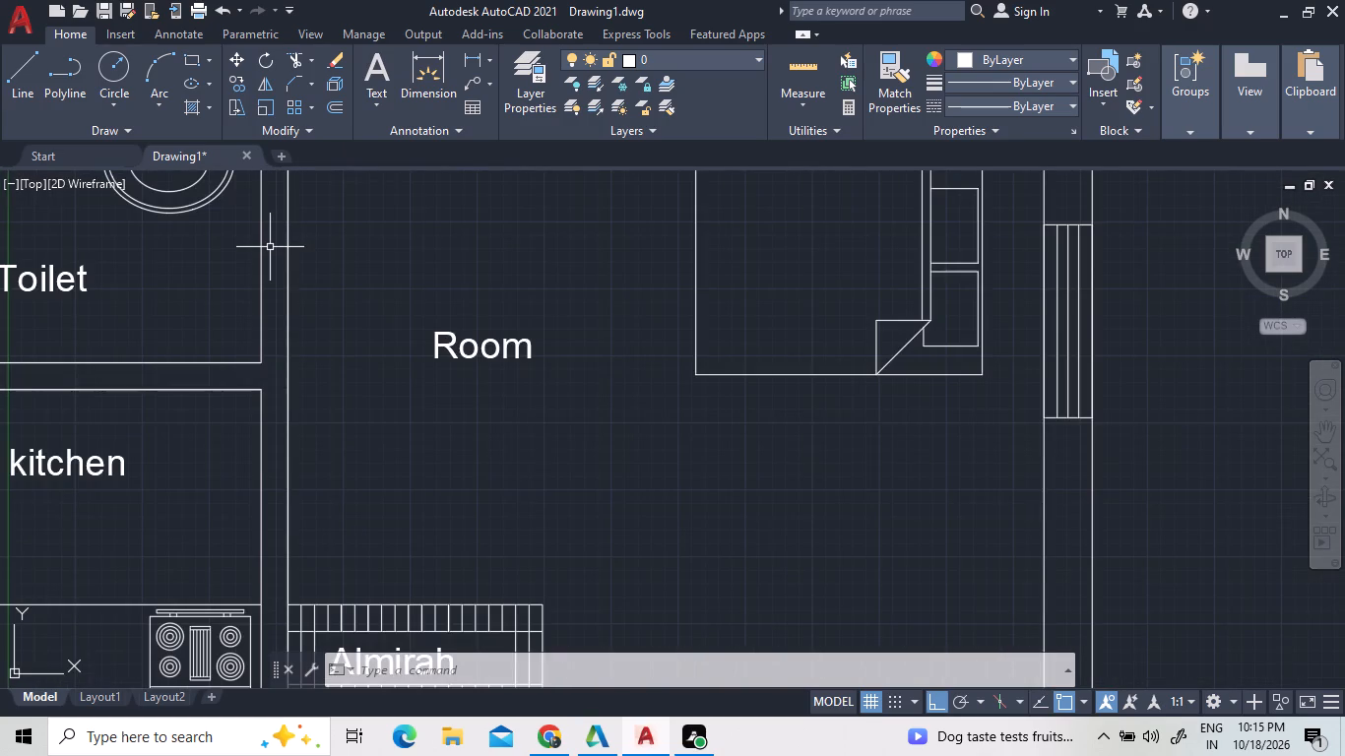
pyautogui.scroll(1, 270, 247)
pyautogui.scroll(-3, 270, 247)
pyautogui.scroll(1, 282, 188)
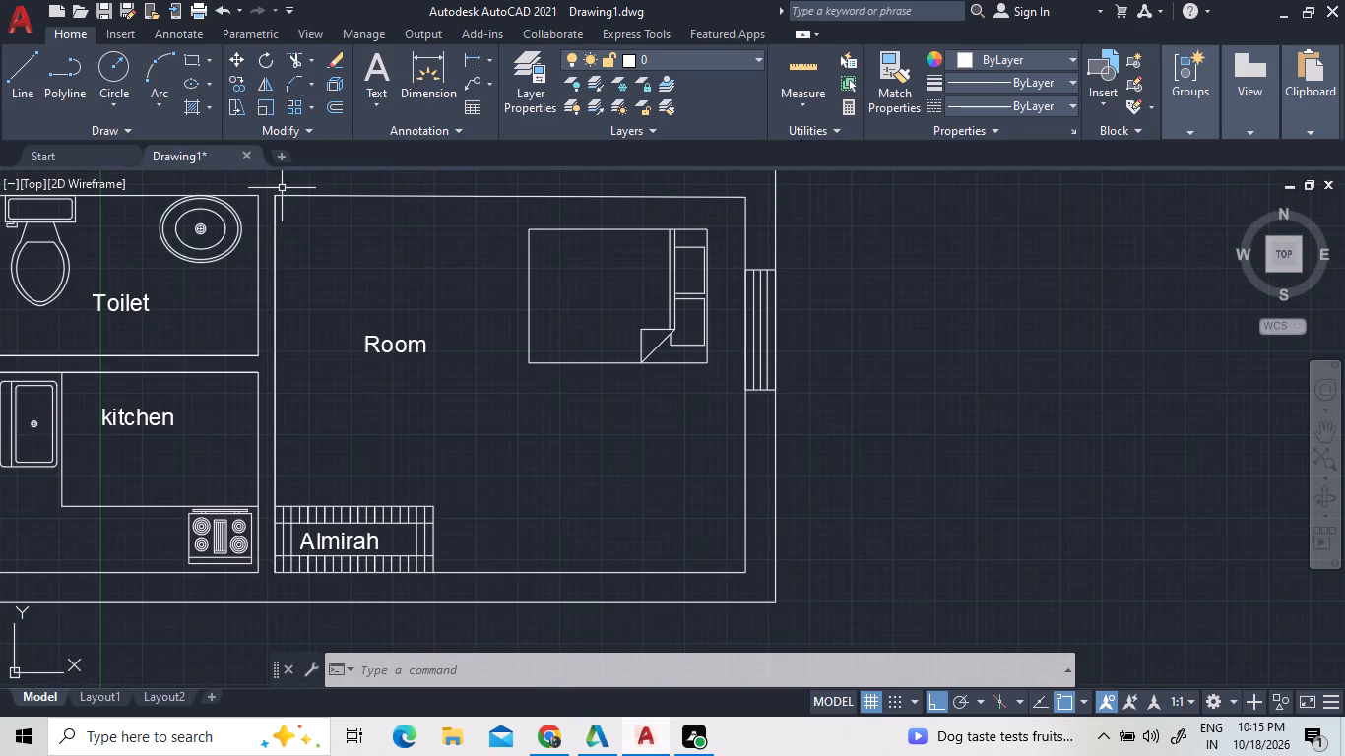
pyautogui.press('t')
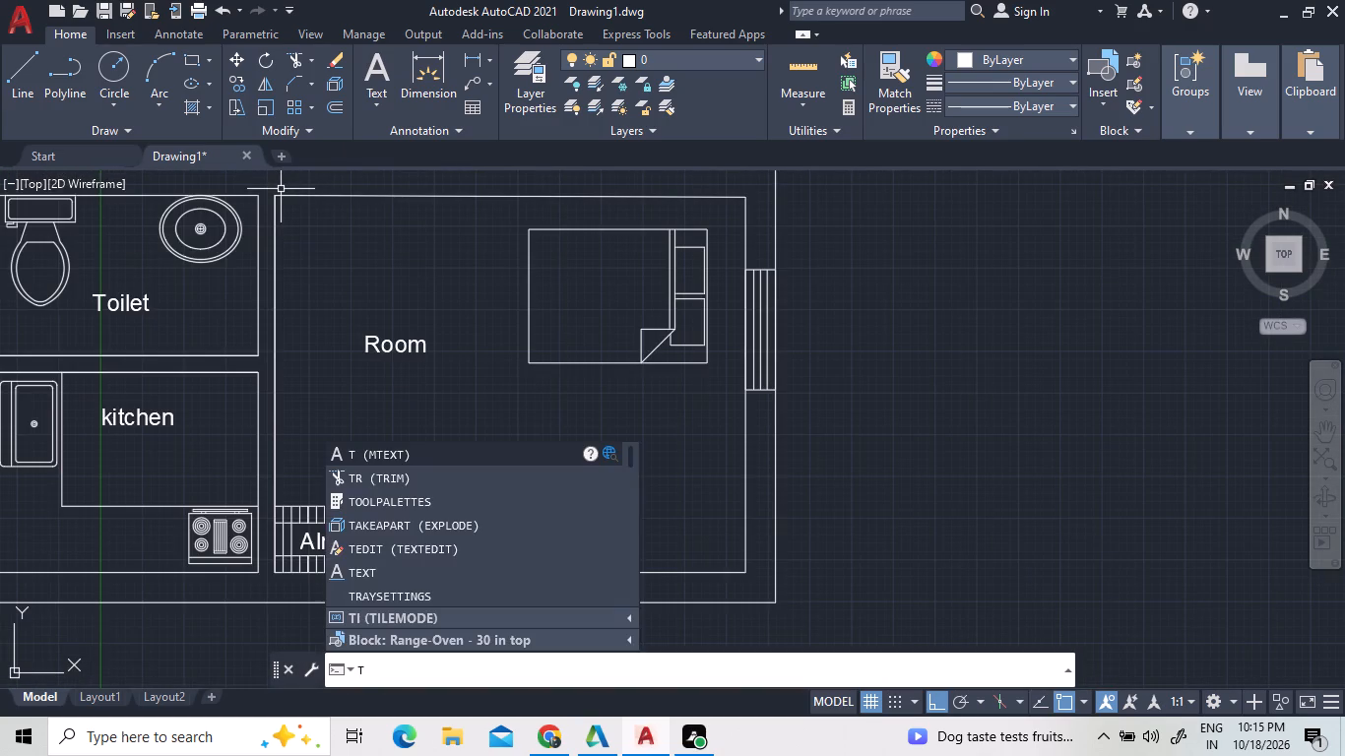
pyautogui.press('p')
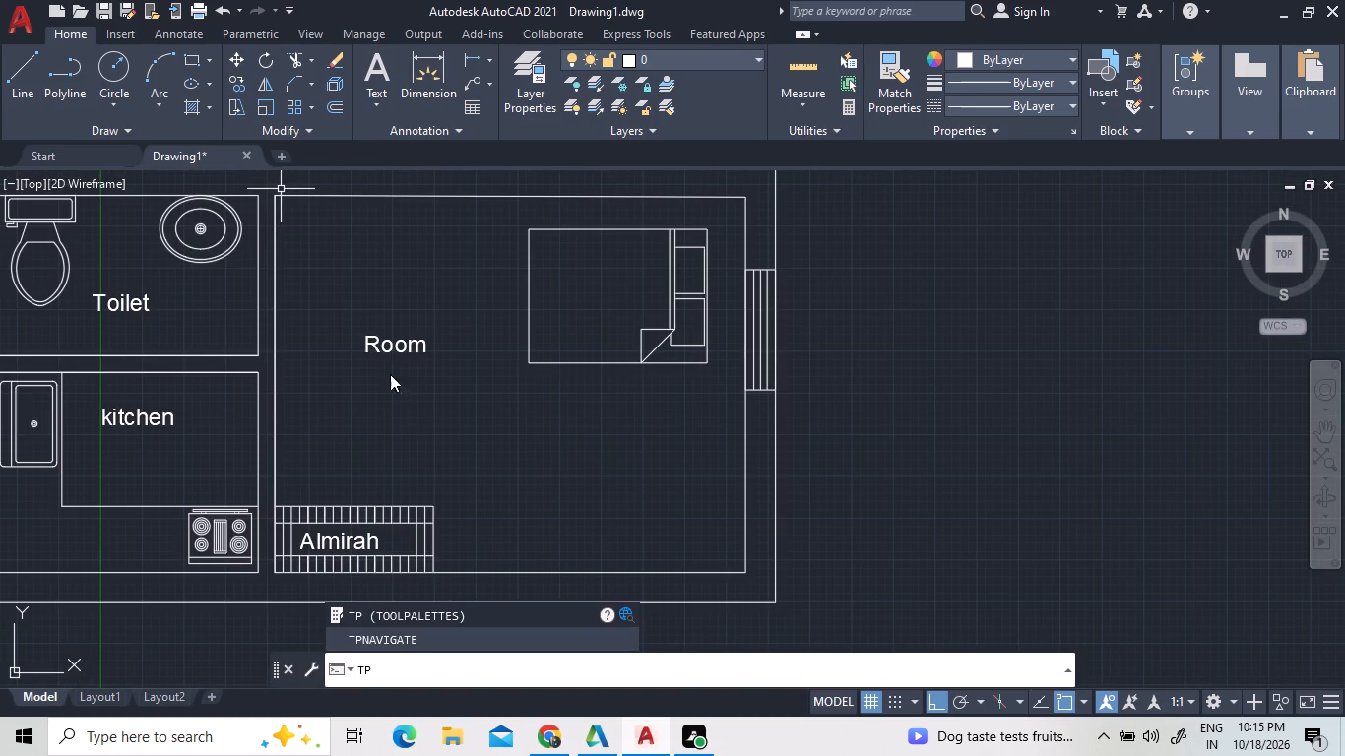
pyautogui.click(481, 615)
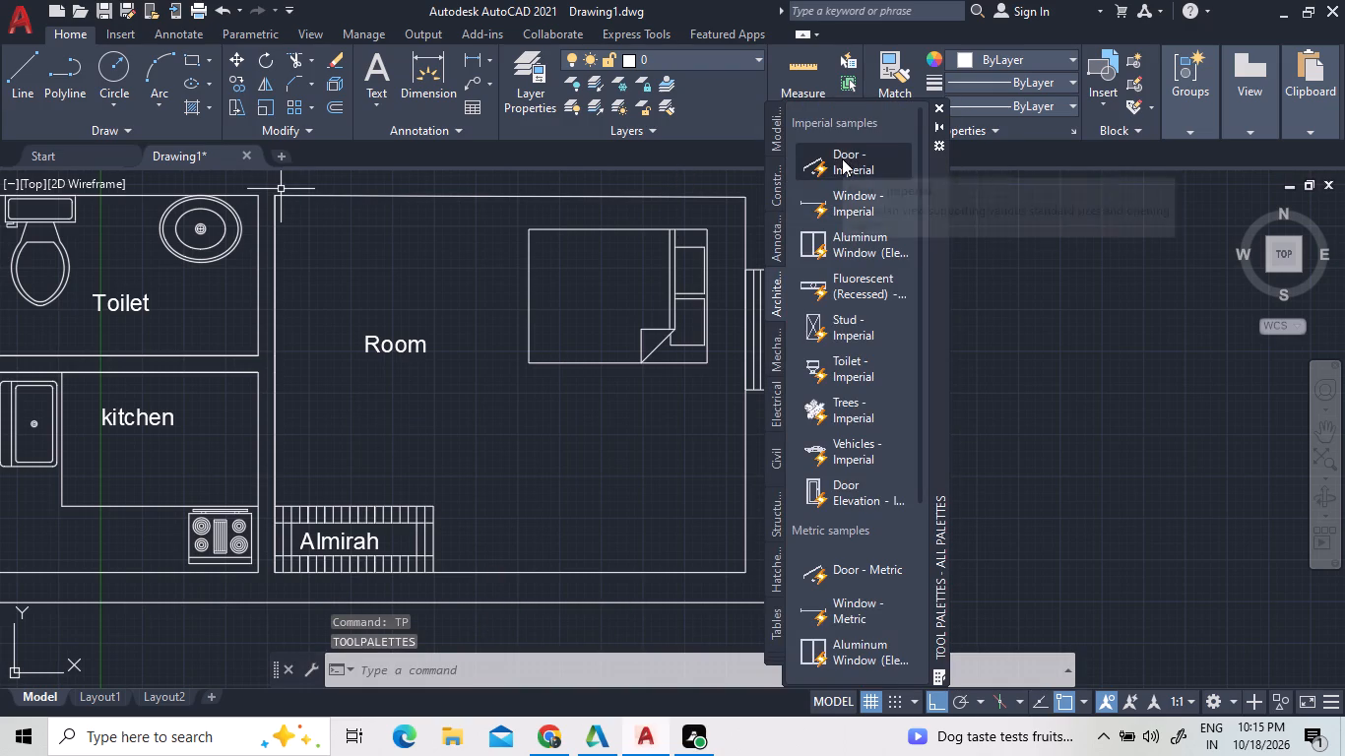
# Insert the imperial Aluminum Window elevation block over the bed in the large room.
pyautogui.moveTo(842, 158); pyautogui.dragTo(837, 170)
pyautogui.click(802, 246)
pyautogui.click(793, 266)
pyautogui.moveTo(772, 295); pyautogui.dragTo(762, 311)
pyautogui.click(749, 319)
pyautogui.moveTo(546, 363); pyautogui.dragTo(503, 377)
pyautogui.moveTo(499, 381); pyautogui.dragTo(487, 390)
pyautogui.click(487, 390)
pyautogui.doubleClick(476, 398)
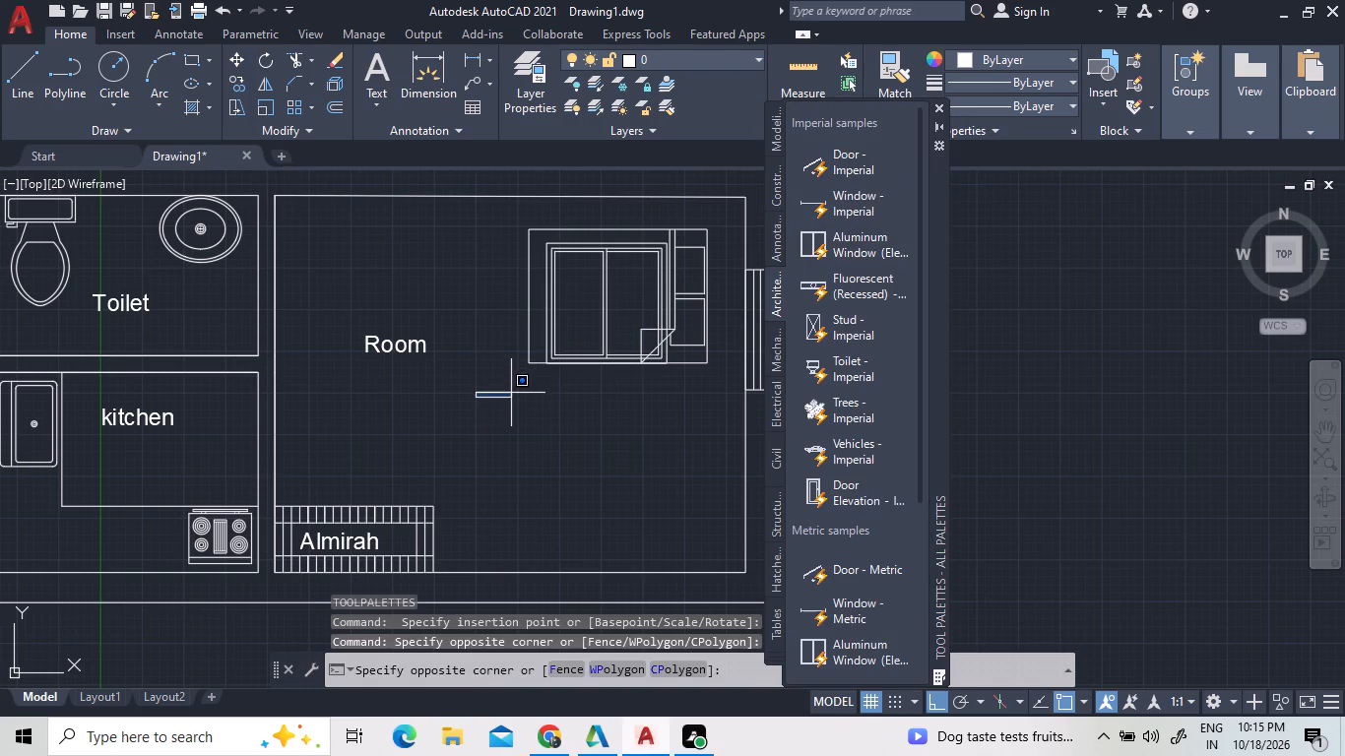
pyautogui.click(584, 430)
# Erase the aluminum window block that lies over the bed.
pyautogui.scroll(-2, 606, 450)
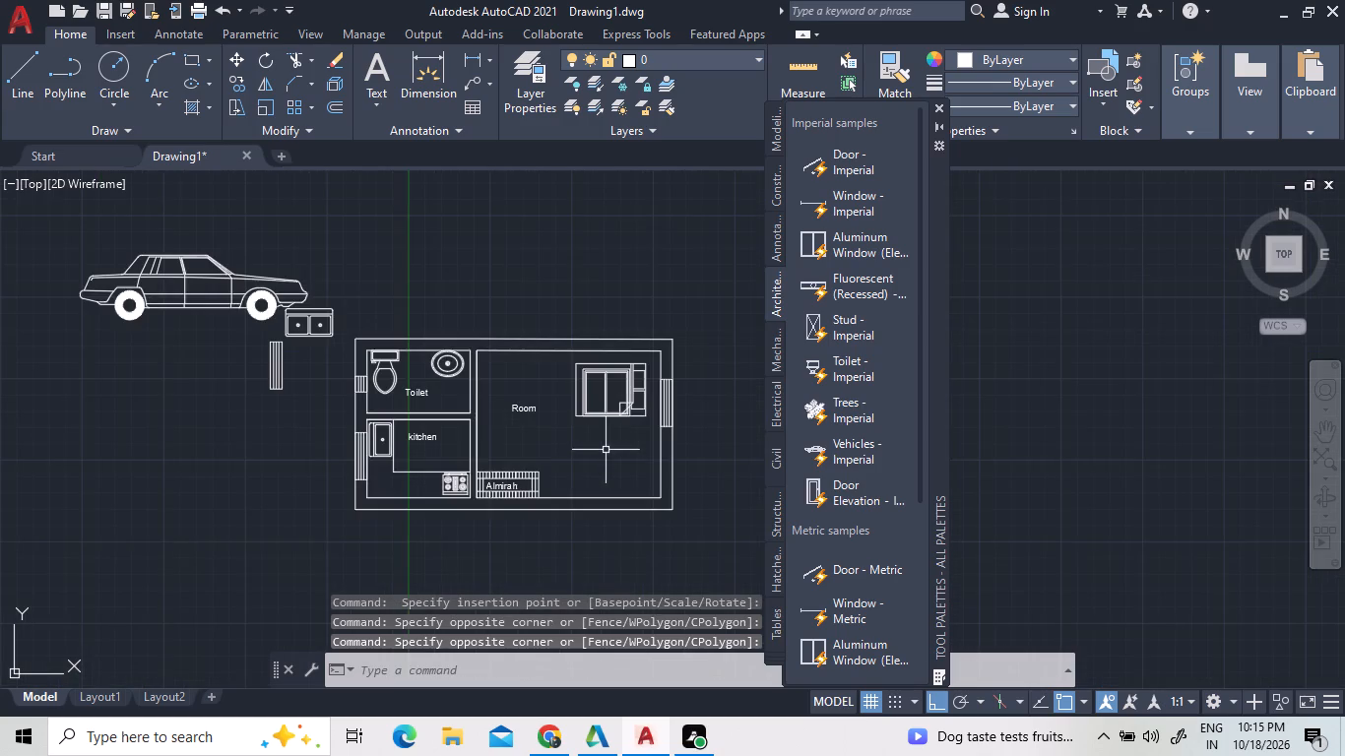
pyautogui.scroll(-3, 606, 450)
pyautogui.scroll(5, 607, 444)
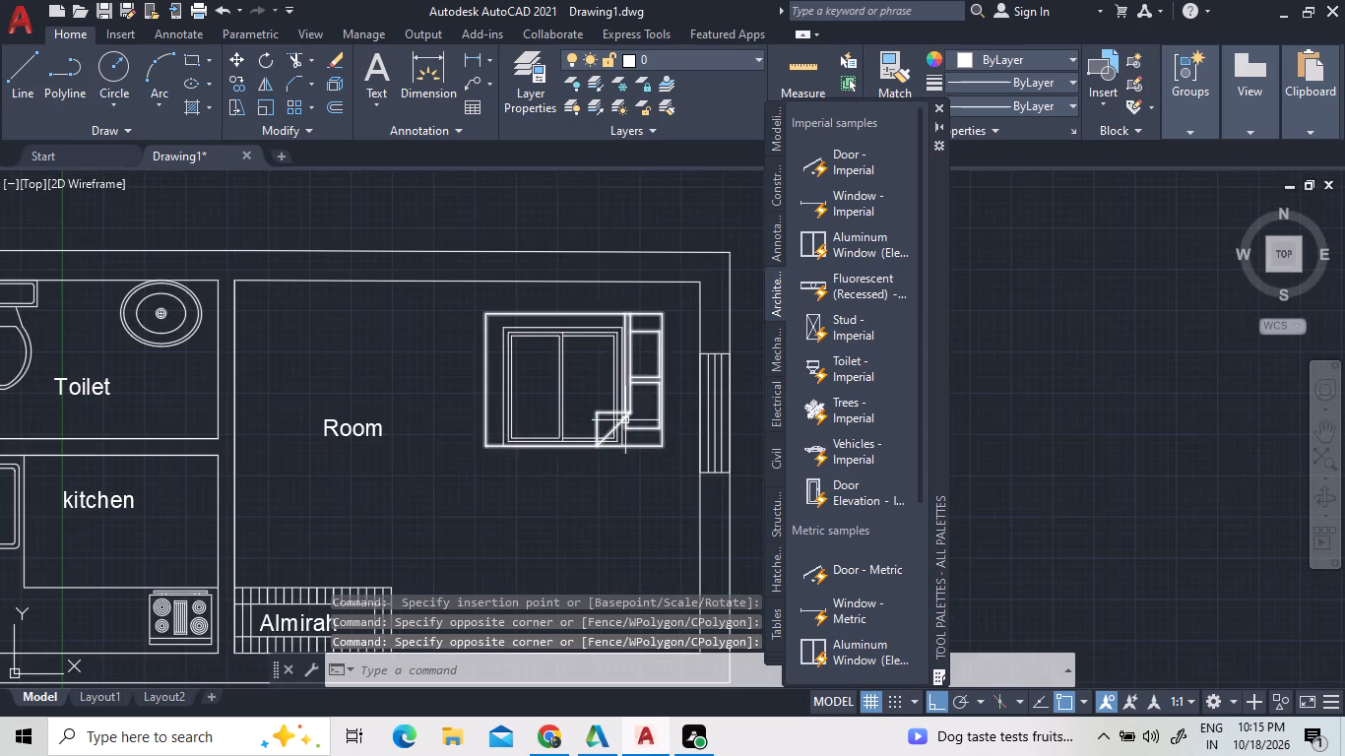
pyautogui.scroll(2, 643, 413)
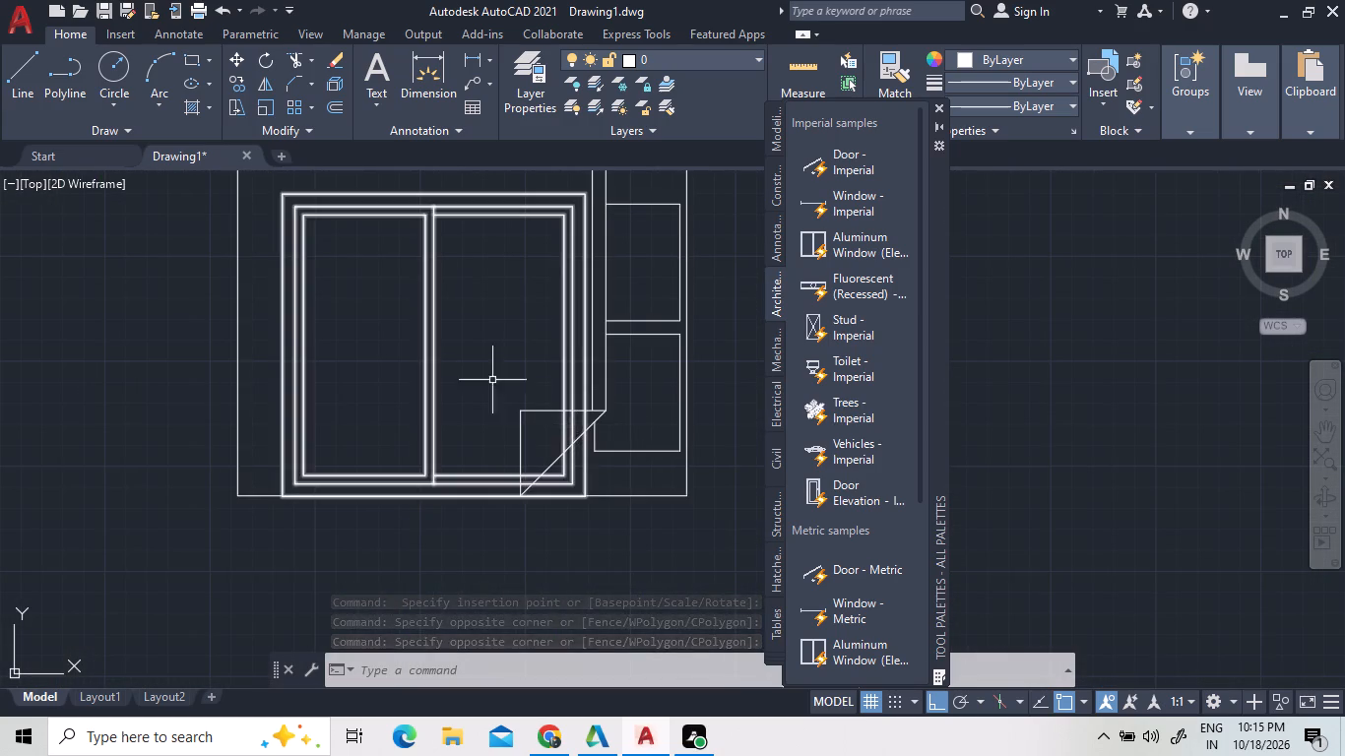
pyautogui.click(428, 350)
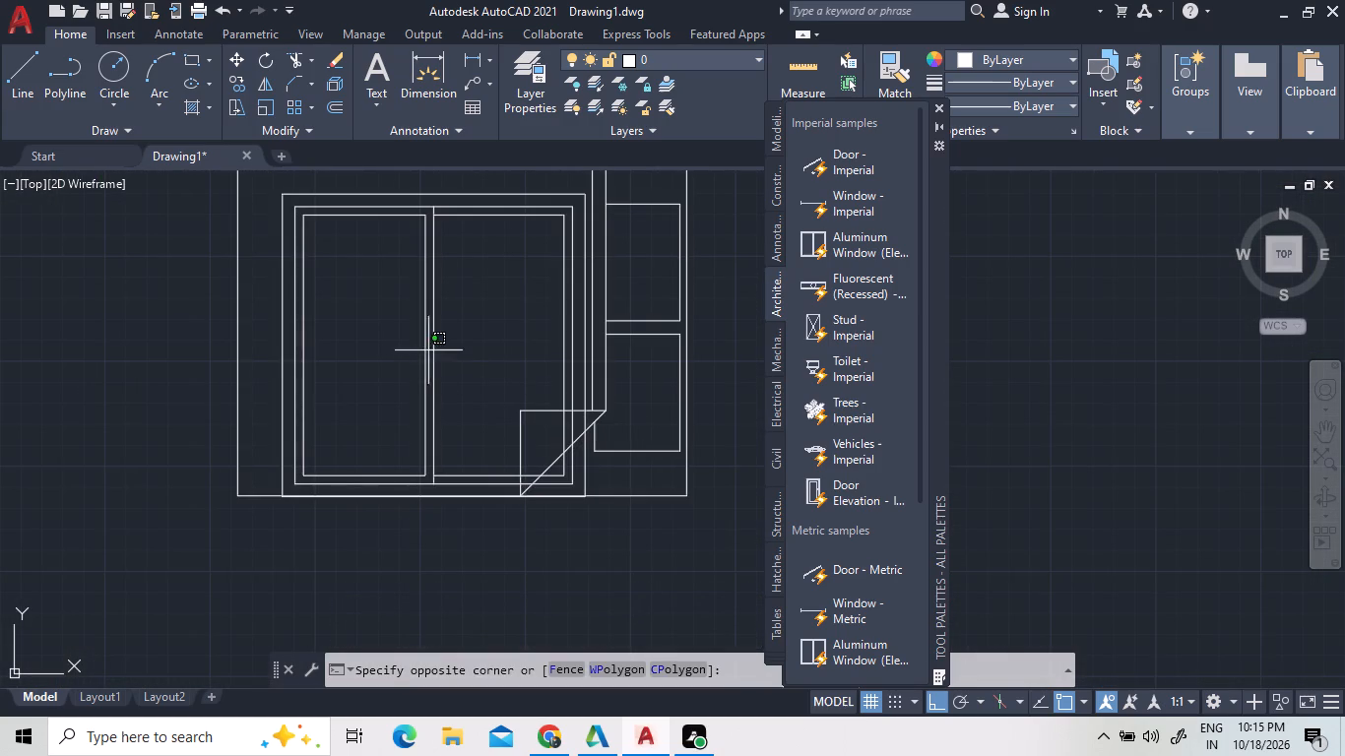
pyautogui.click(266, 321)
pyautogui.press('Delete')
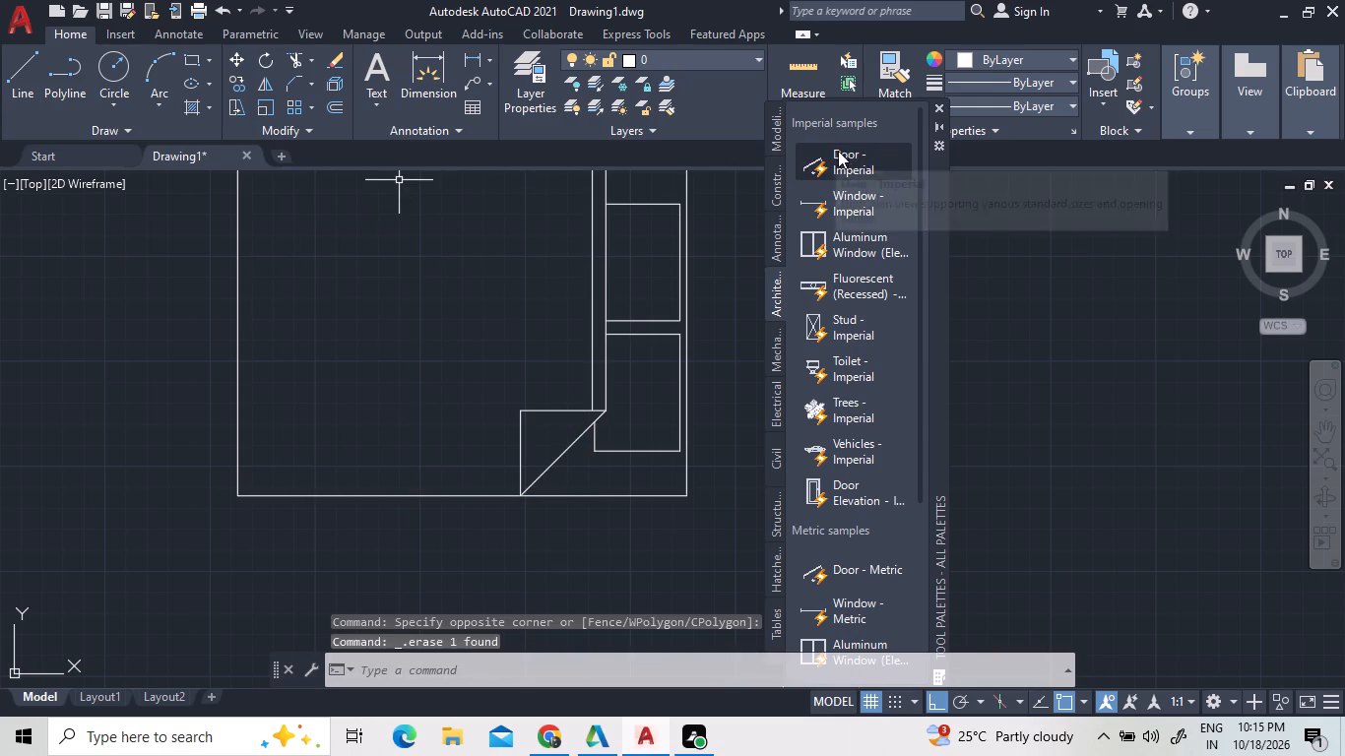
# Insert the Door - Imperial block over the bed in the large room and close the tool palettes.
pyautogui.moveTo(842, 155); pyautogui.dragTo(463, 286)
pyautogui.moveTo(445, 287); pyautogui.dragTo(421, 287)
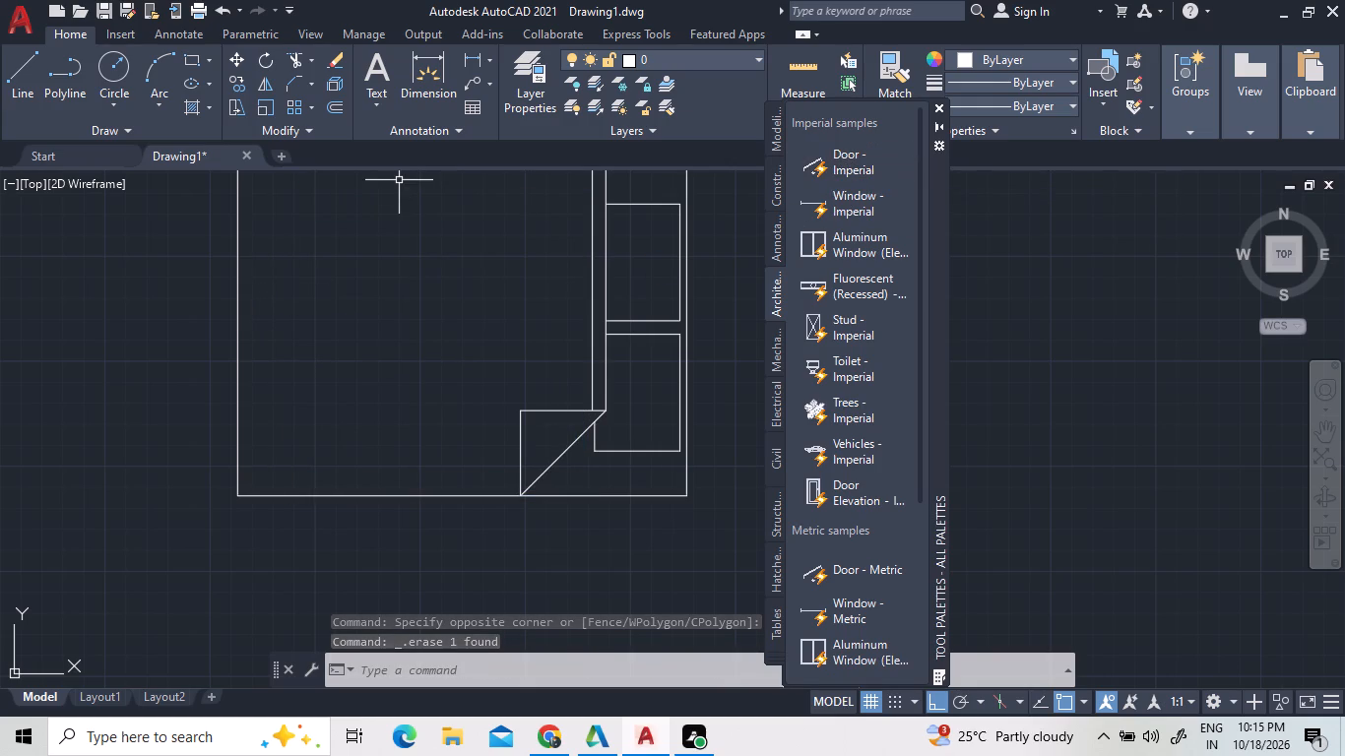
pyautogui.moveTo(421, 287); pyautogui.dragTo(303, 301)
pyautogui.click(303, 301)
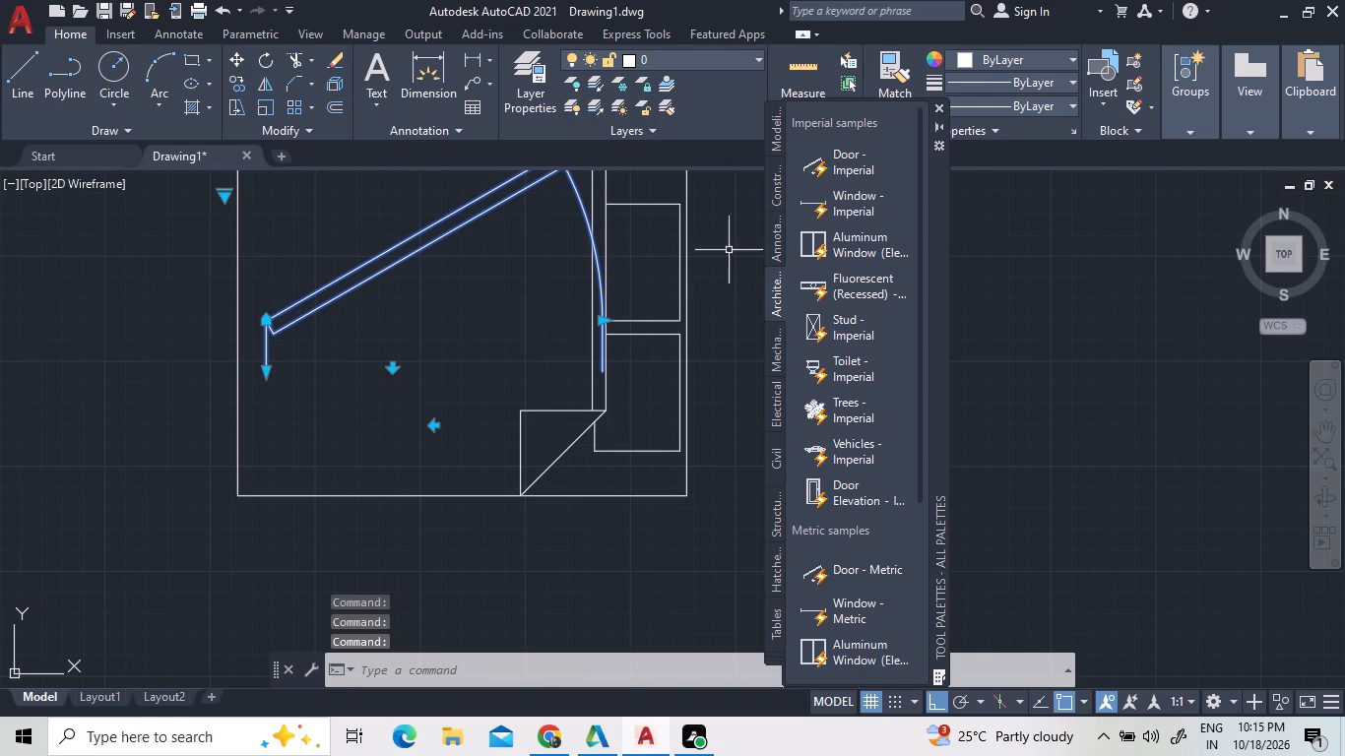
pyautogui.click(930, 105)
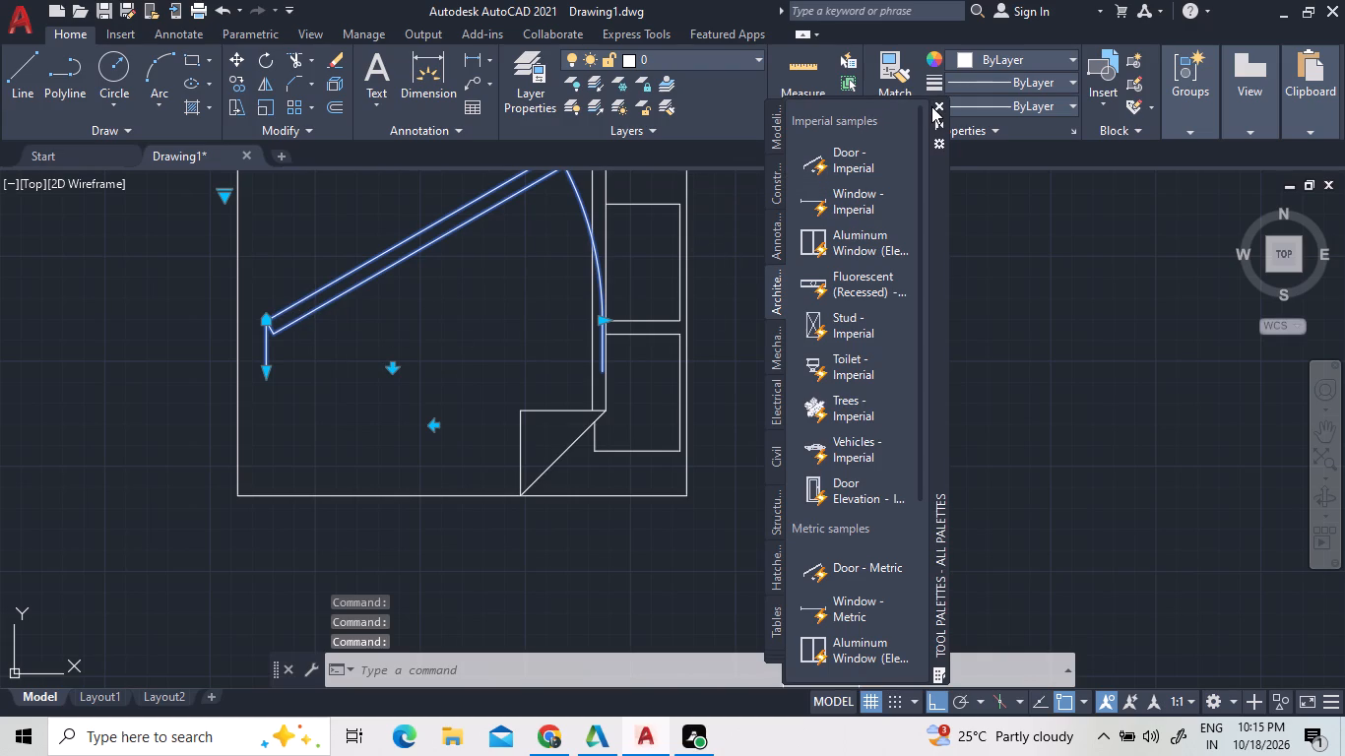
pyautogui.click(937, 104)
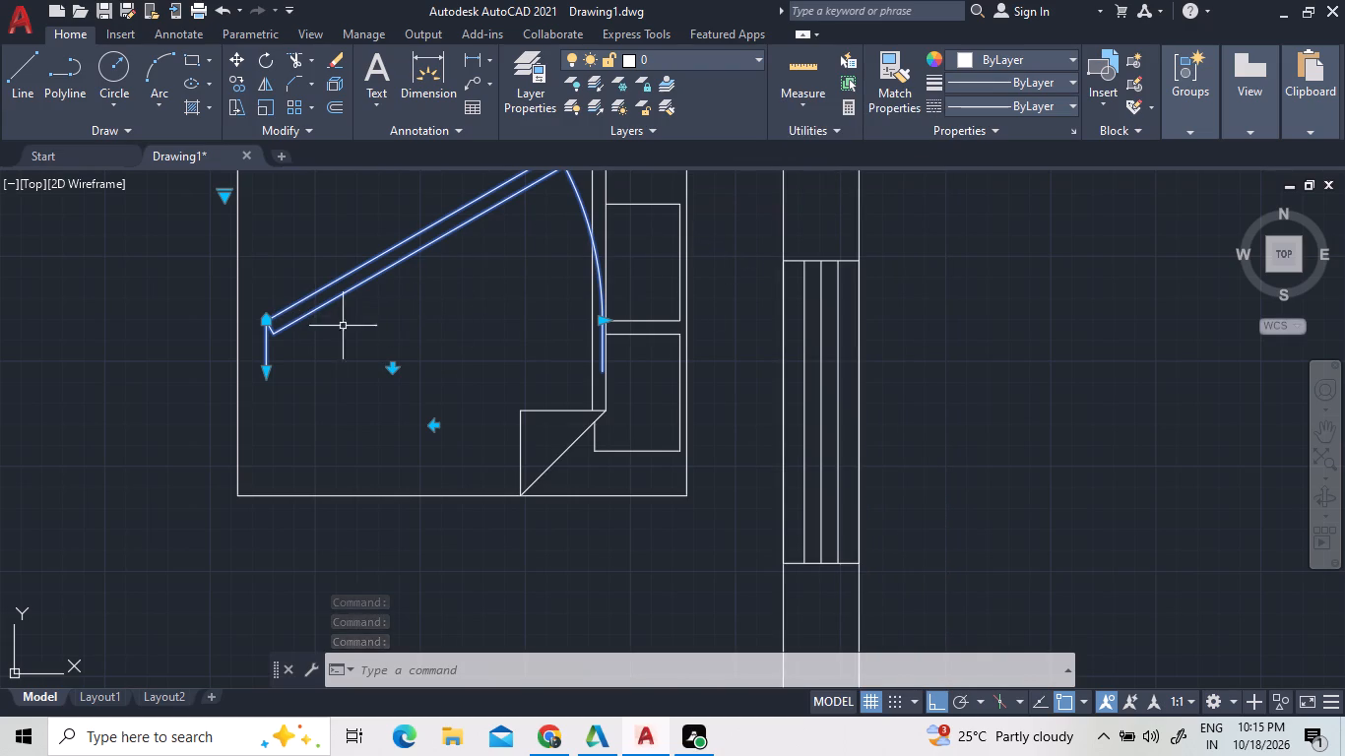
# Set the inserted door block's opening angle to Open 90º.
pyautogui.click(221, 193)
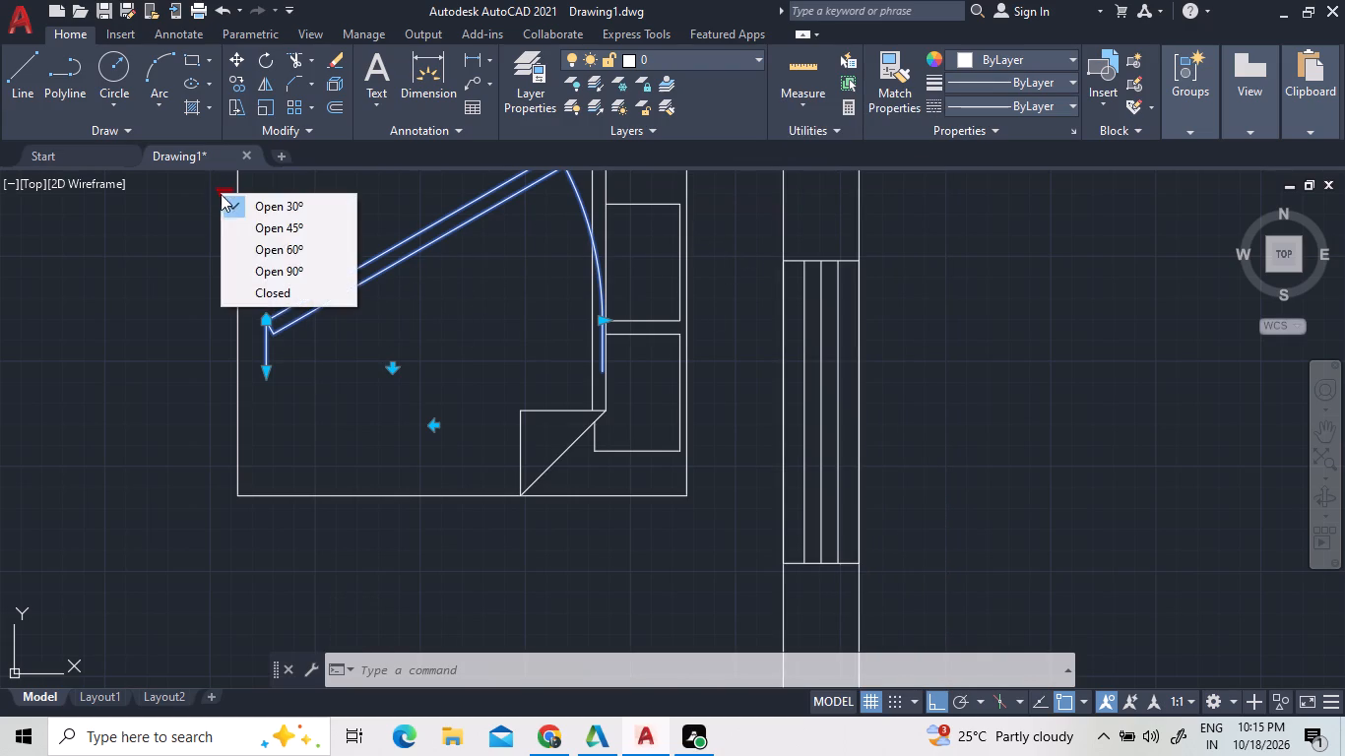
pyautogui.doubleClick(245, 267)
pyautogui.click(360, 337)
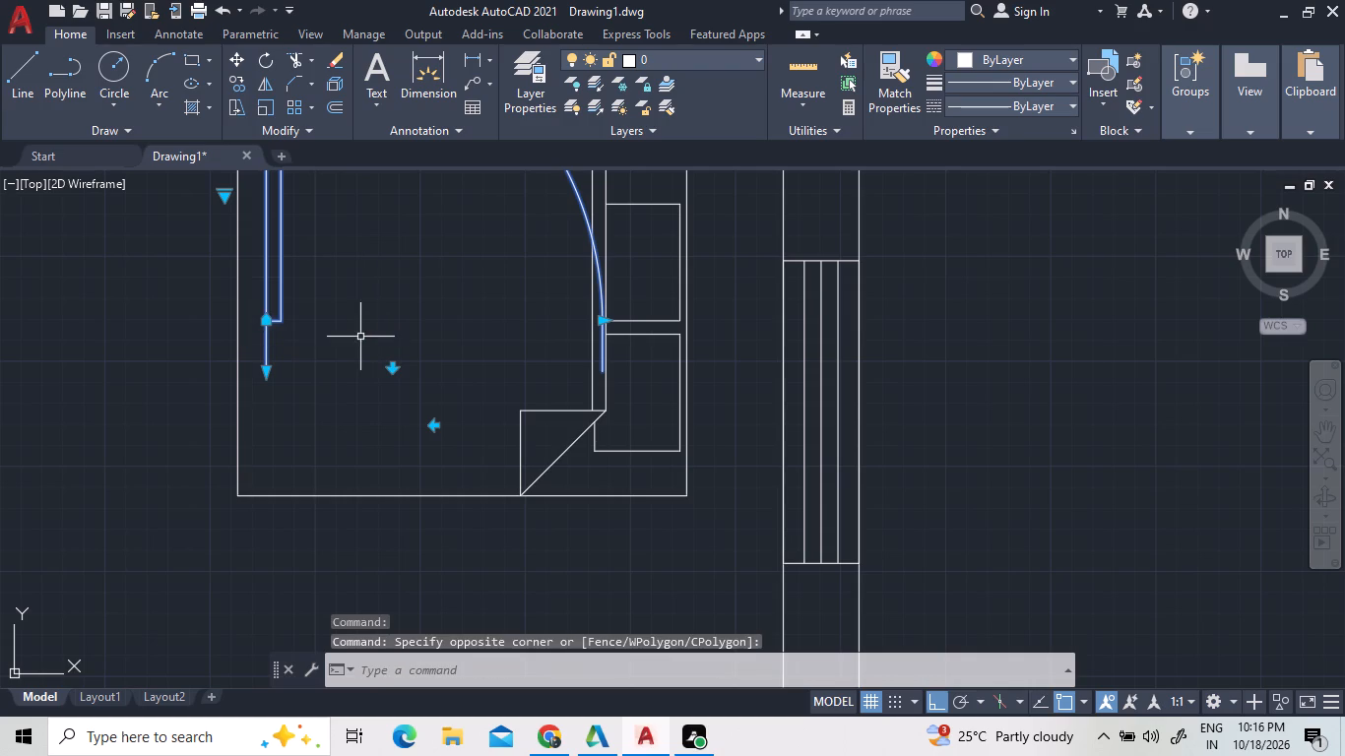
# Shorten the door block's width to about 2'.
pyautogui.click(603, 322)
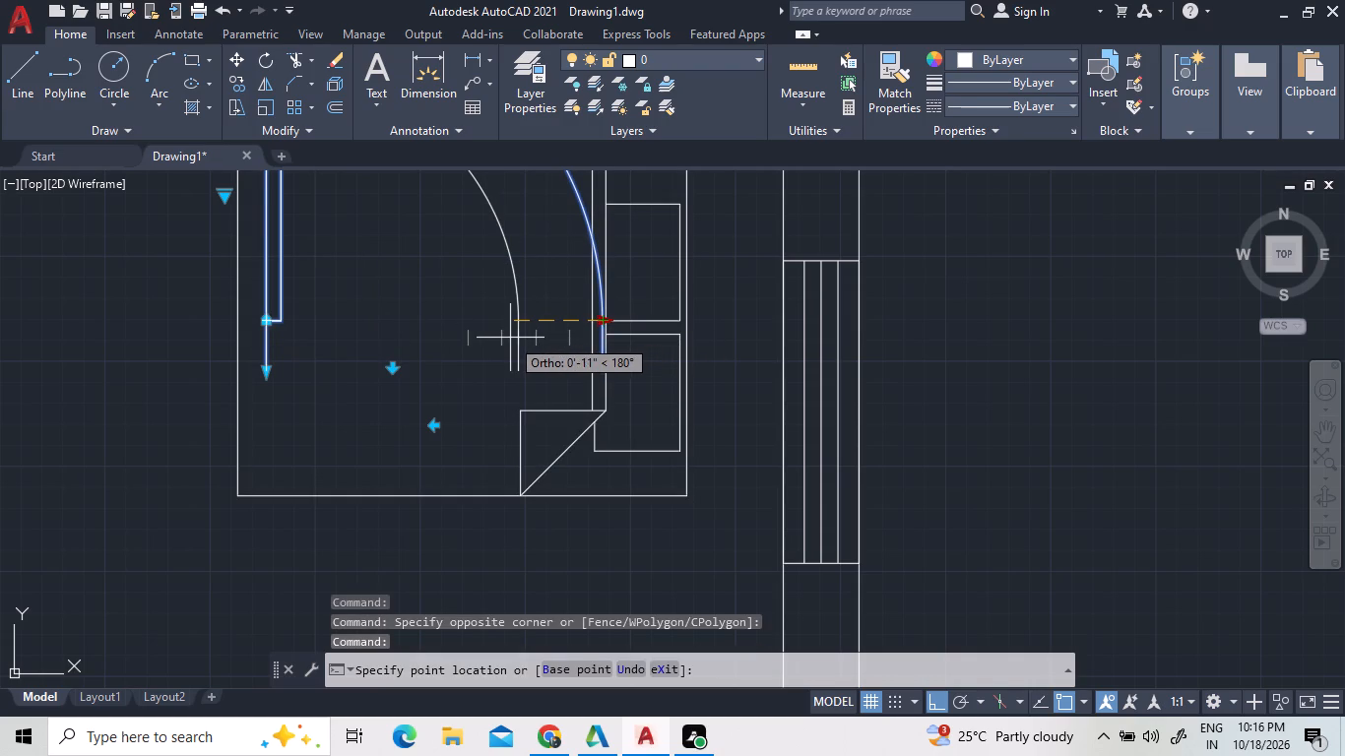
pyautogui.click(503, 339)
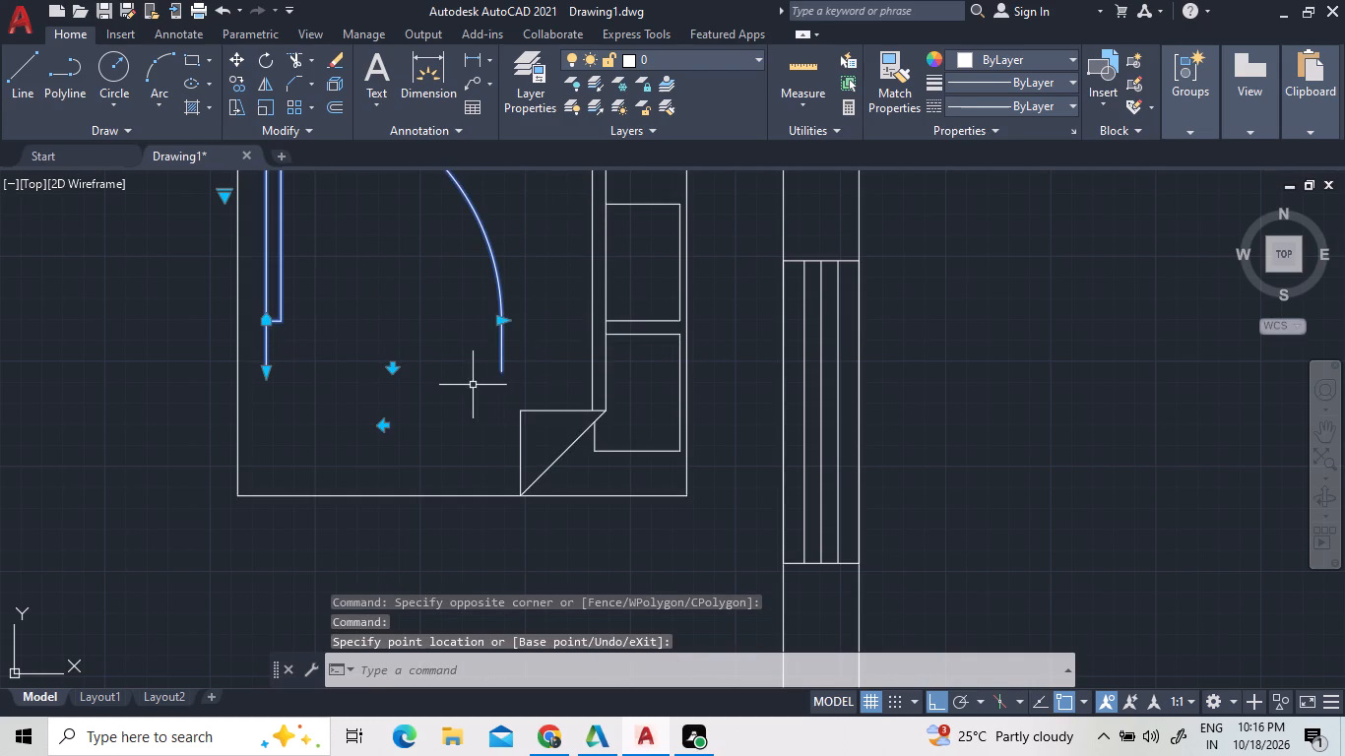
pyautogui.click(501, 320)
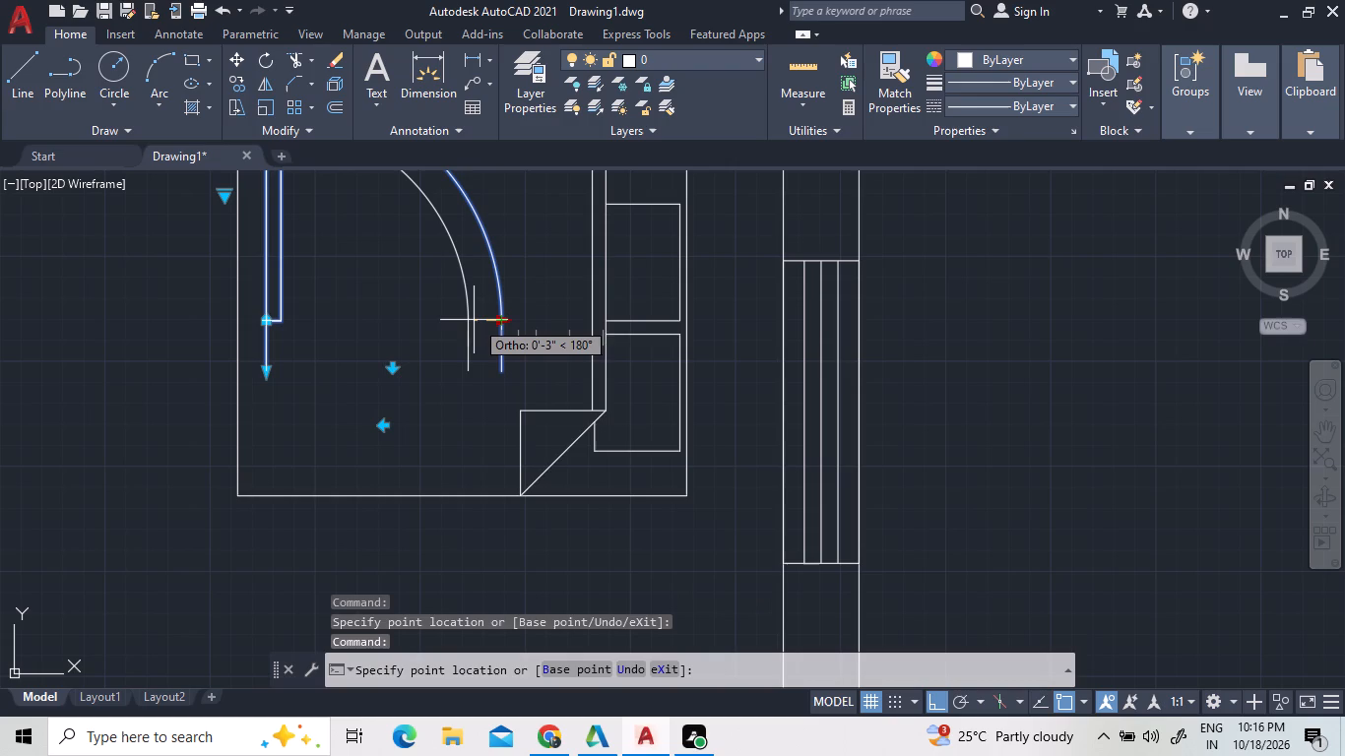
pyautogui.doubleClick(473, 321)
# Move the door block horizontally off the bed to beside the Room label.
pyautogui.rightClick(361, 351)
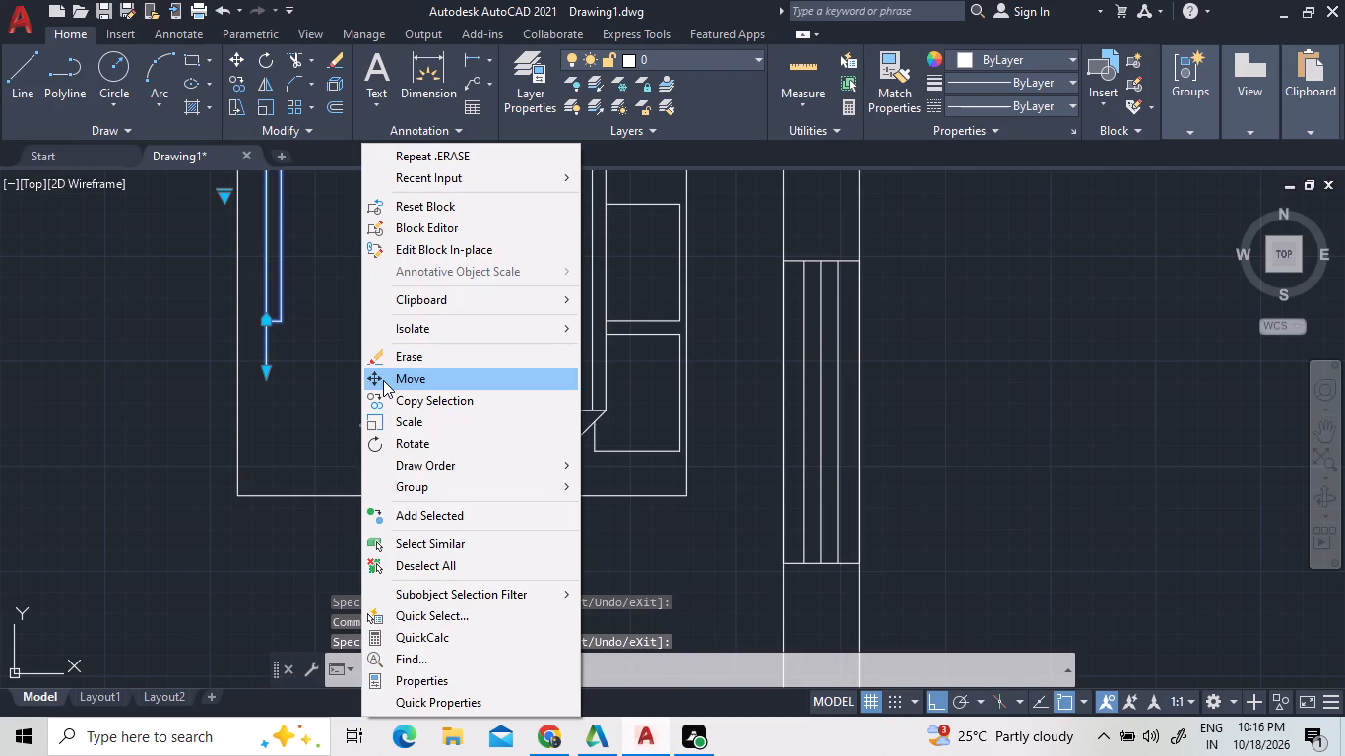
pyautogui.doubleClick(383, 380)
pyautogui.scroll(-3, 273, 422)
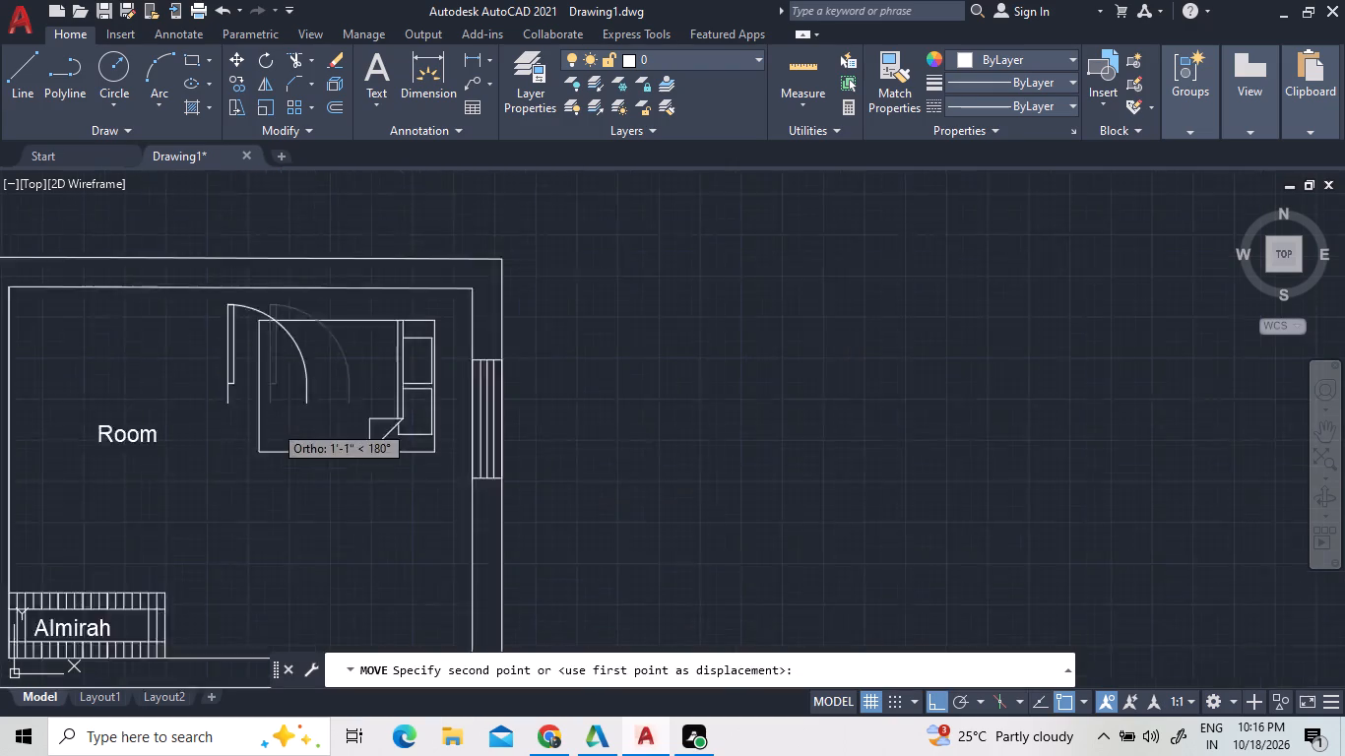
pyautogui.click(203, 431)
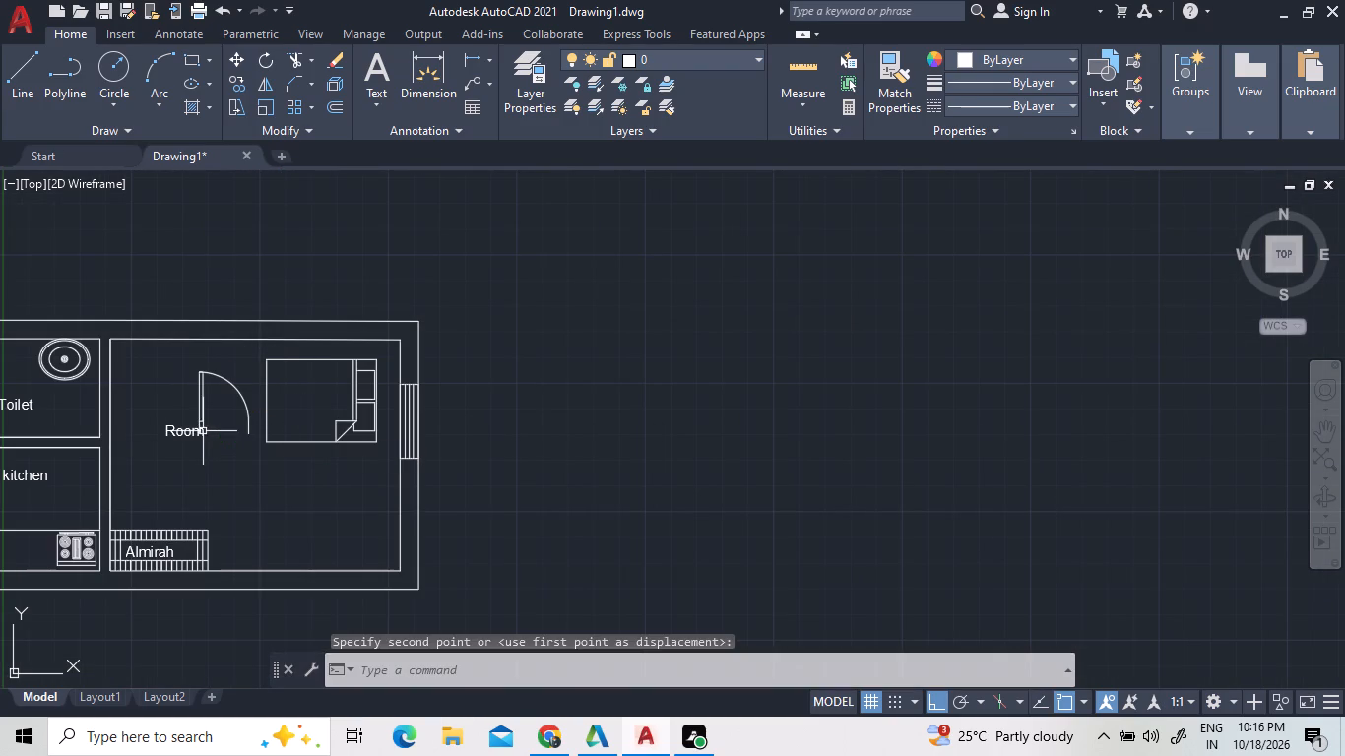
# Rotate the door block 90° about the lower end of the jamb on its arc side.
pyautogui.scroll(3, 220, 423)
pyautogui.click(195, 405)
pyautogui.click(127, 370)
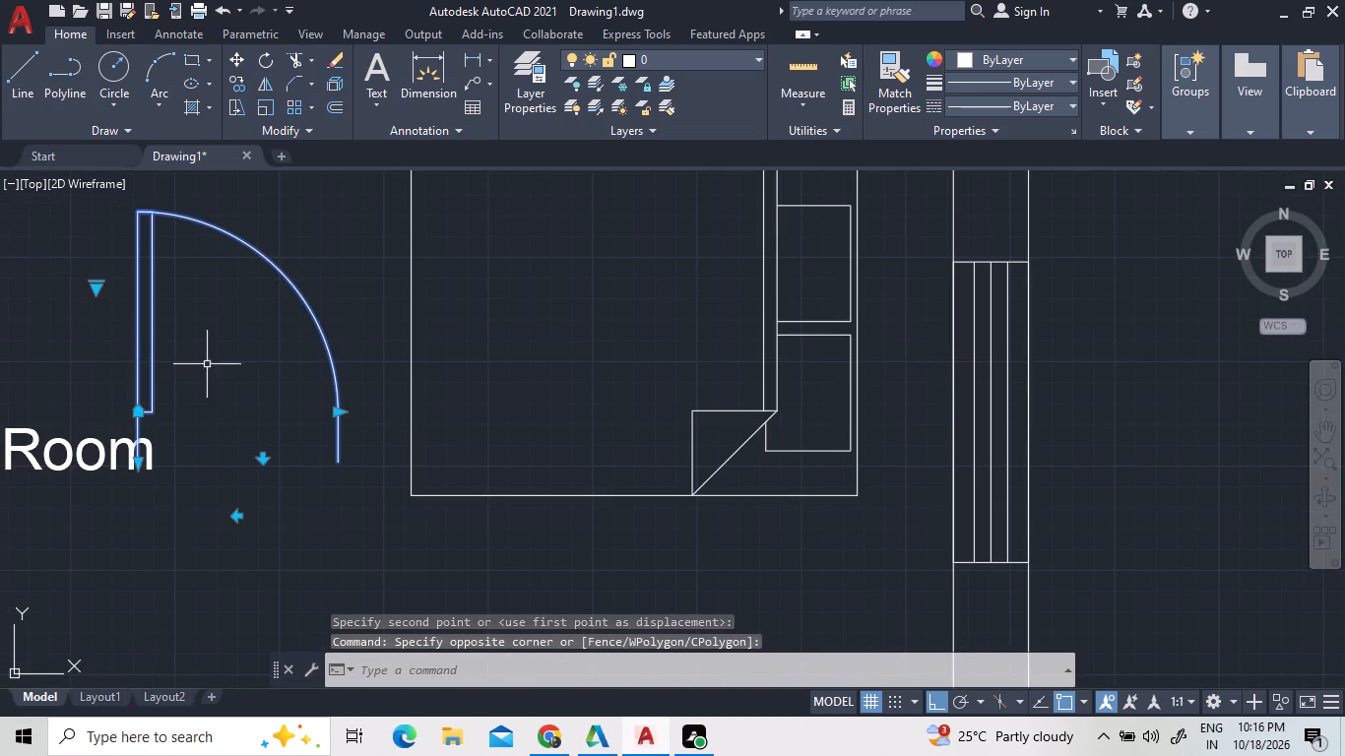
pyautogui.tripleClick(340, 412)
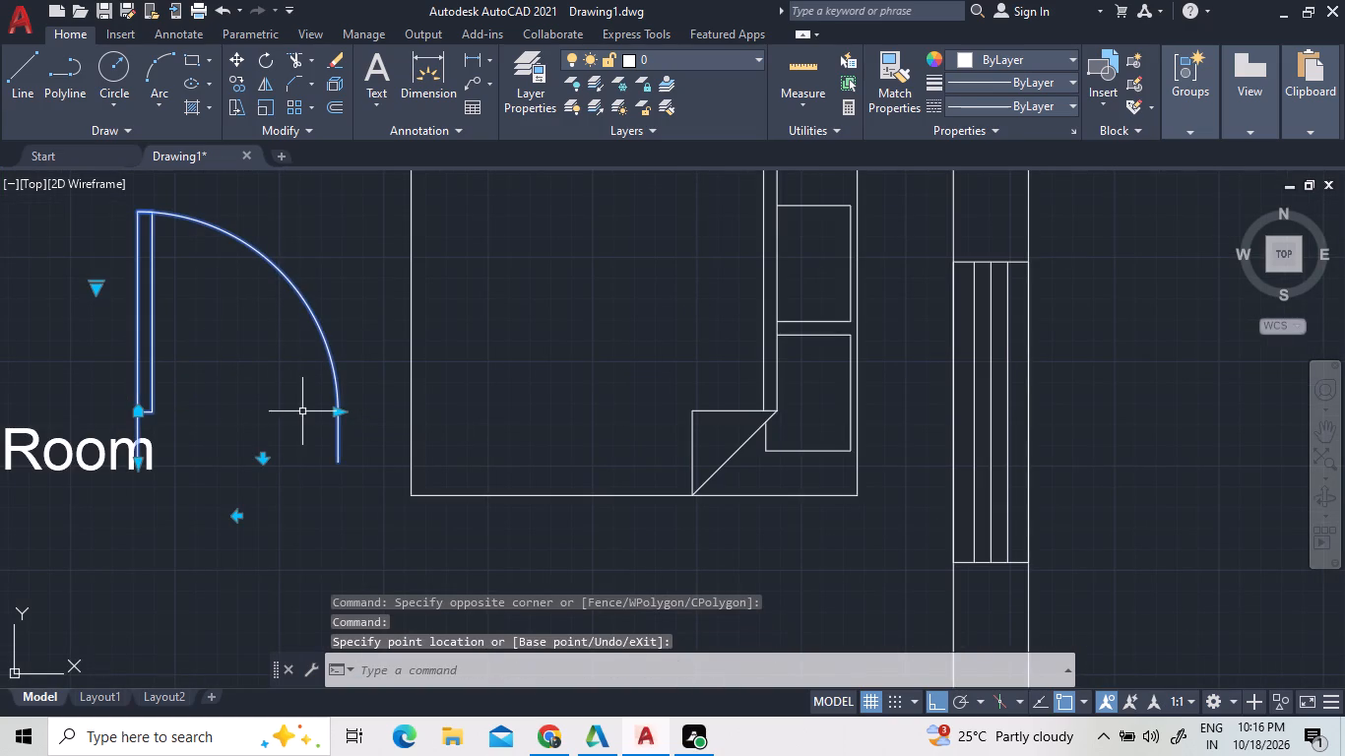
pyautogui.doubleClick(298, 411)
pyautogui.rightClick(323, 393)
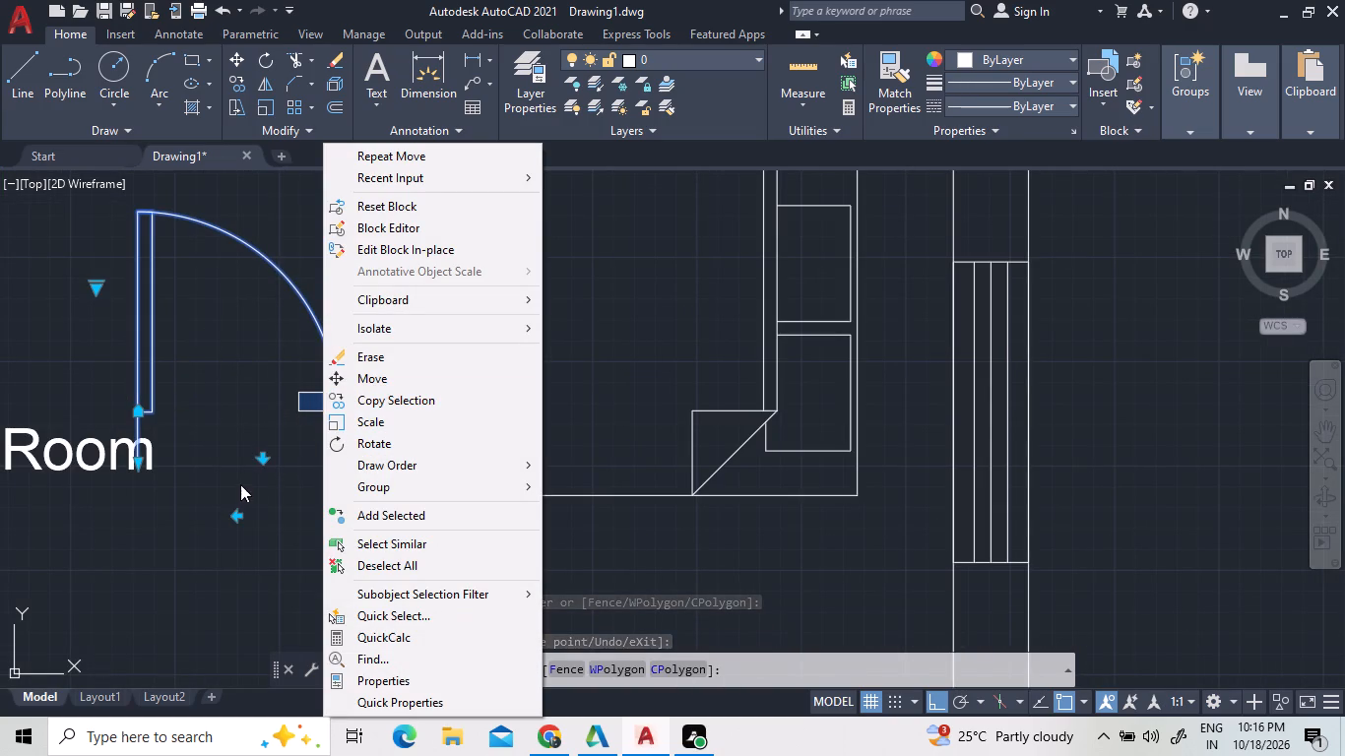
pyautogui.click(345, 445)
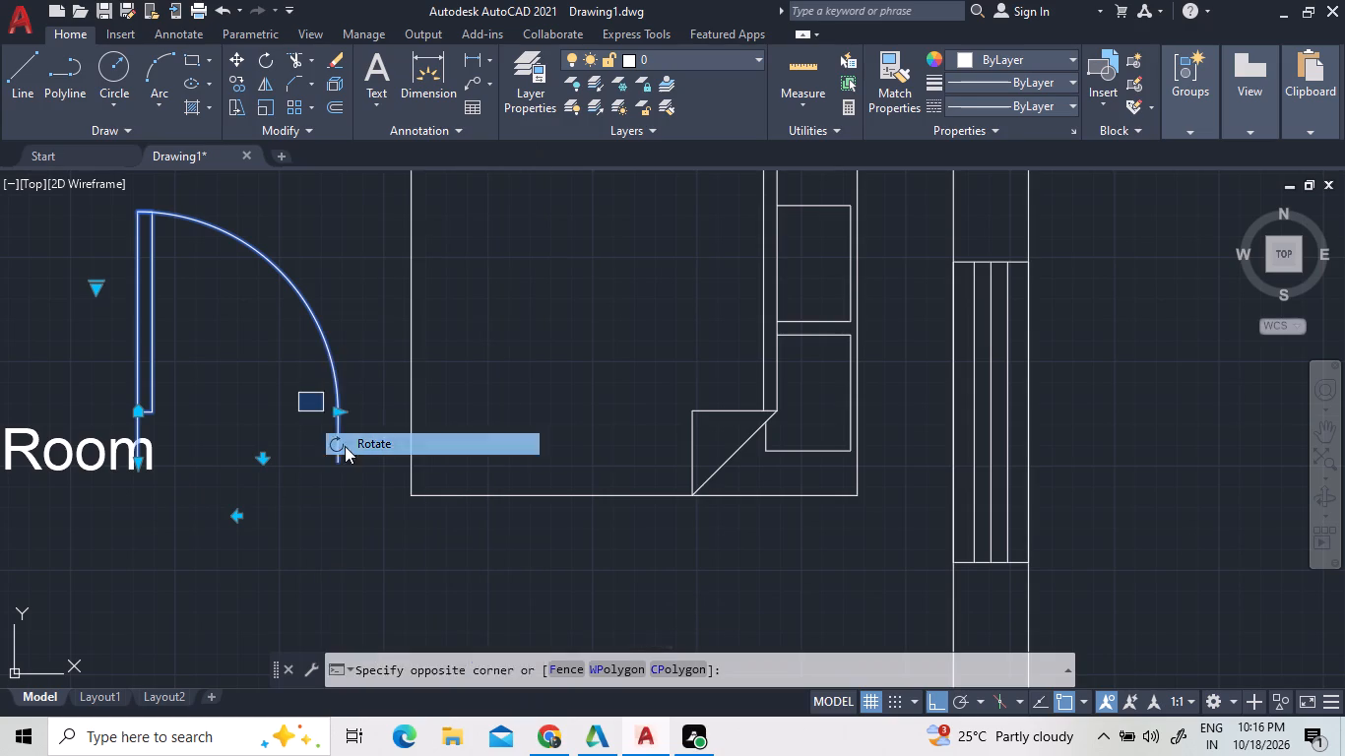
pyautogui.click(339, 465)
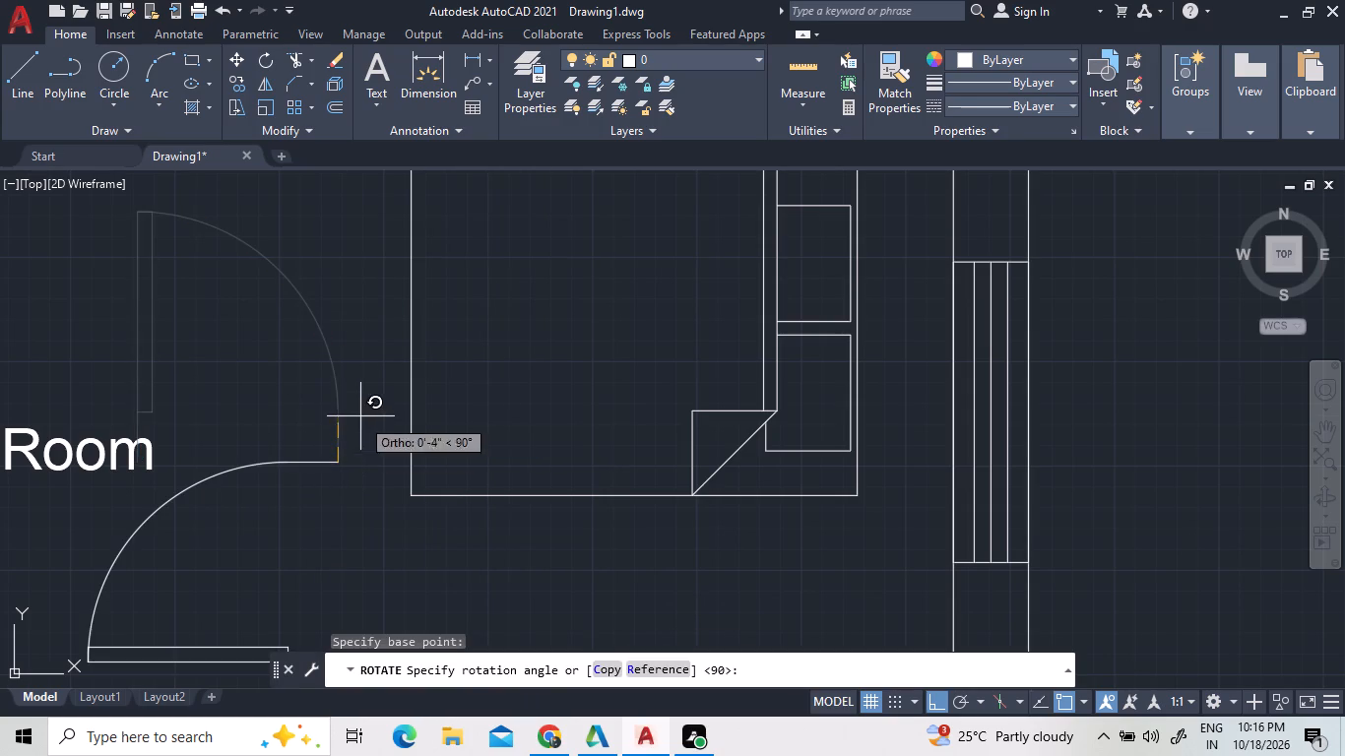
pyautogui.click(329, 410)
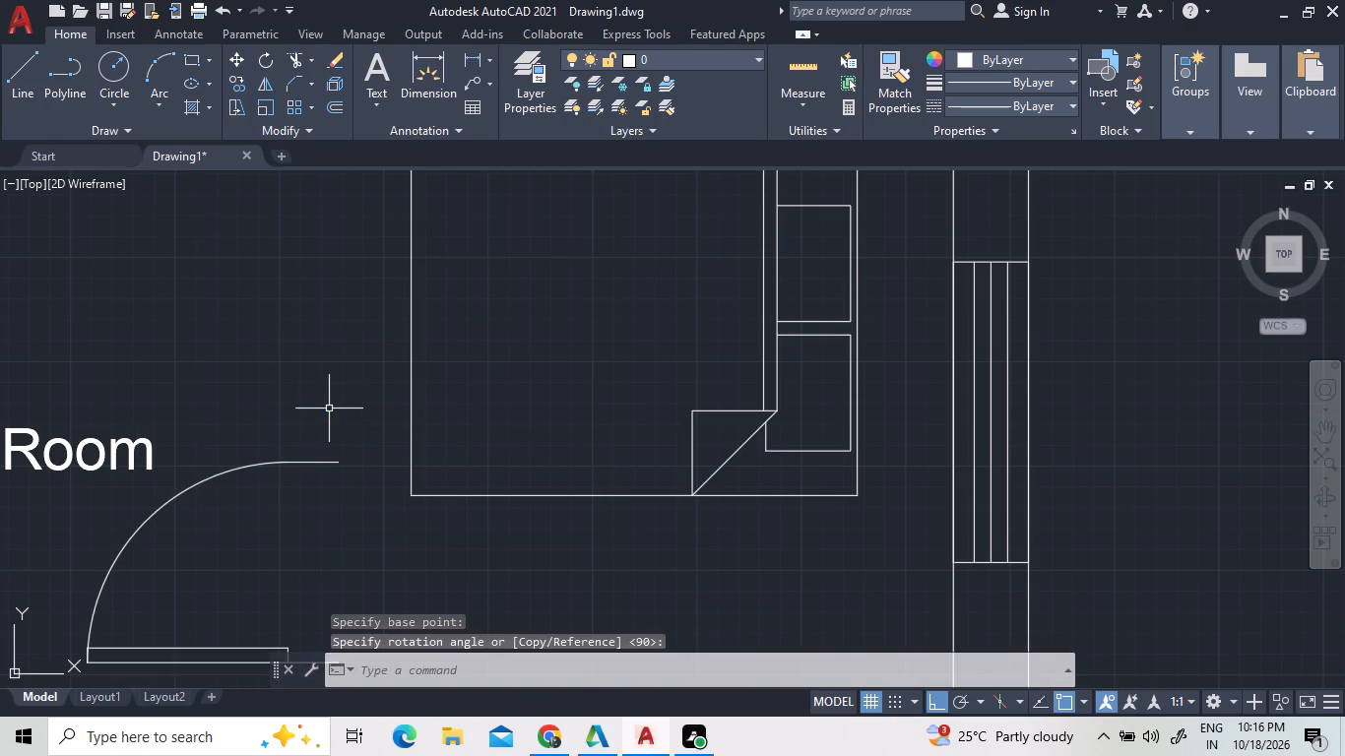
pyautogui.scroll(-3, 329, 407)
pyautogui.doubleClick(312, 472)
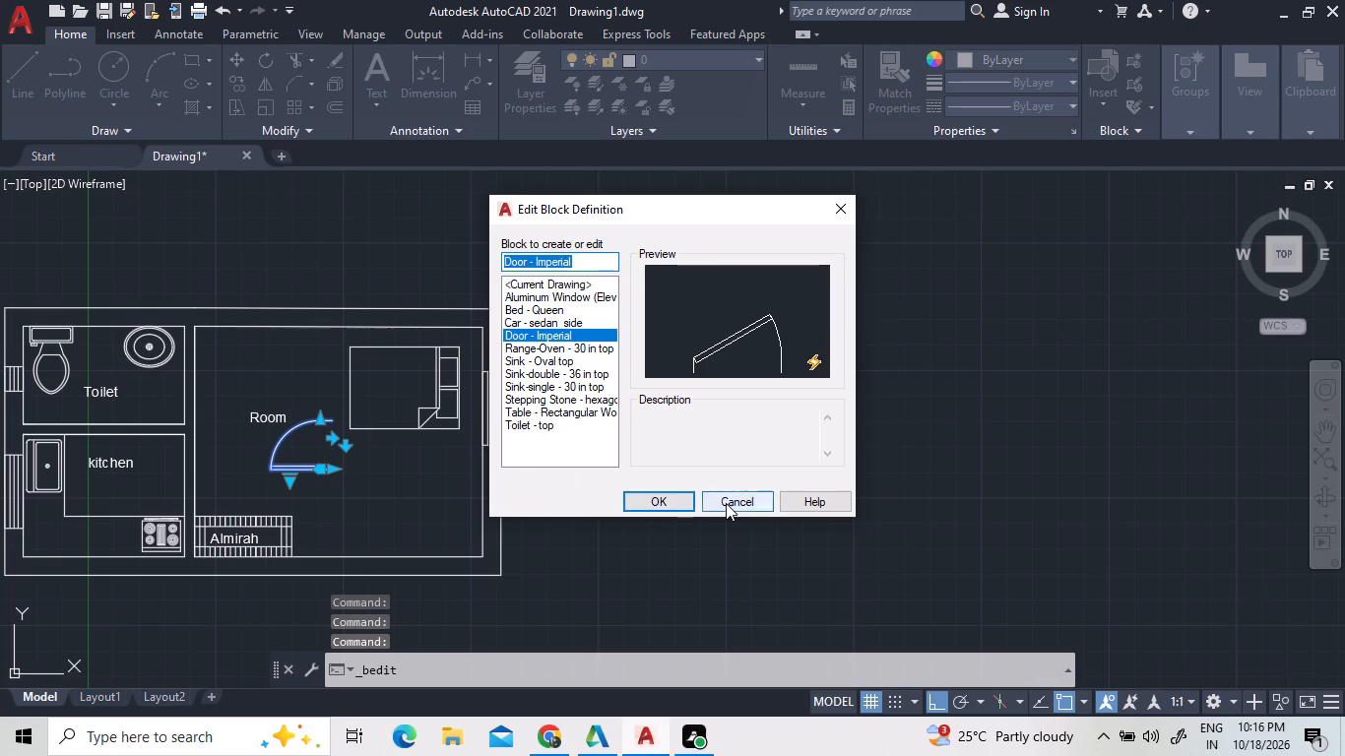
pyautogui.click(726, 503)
# With Ortho off, move the door by its leaf-side jamb end to the toilet's lower wall line at the large room's wall.
pyautogui.scroll(3, 333, 470)
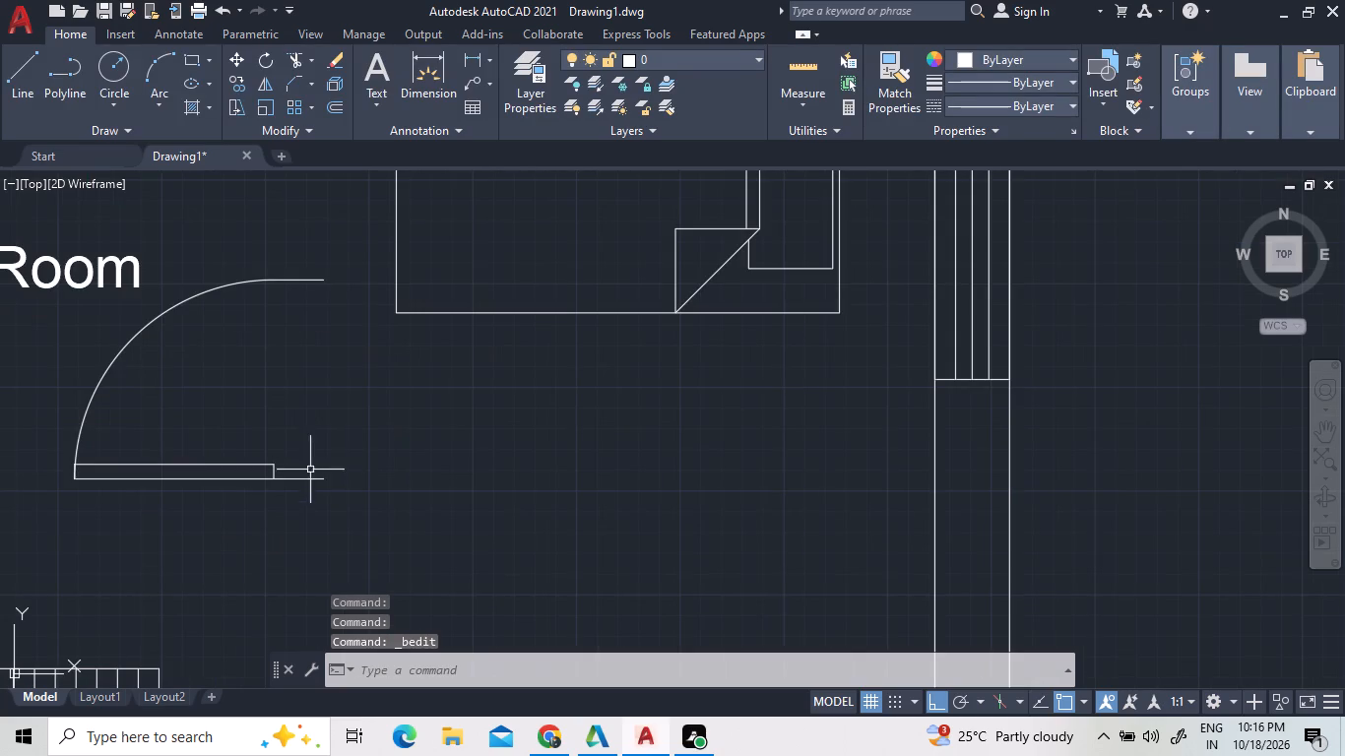
pyautogui.click(315, 494)
pyautogui.doubleClick(211, 442)
pyautogui.rightClick(211, 439)
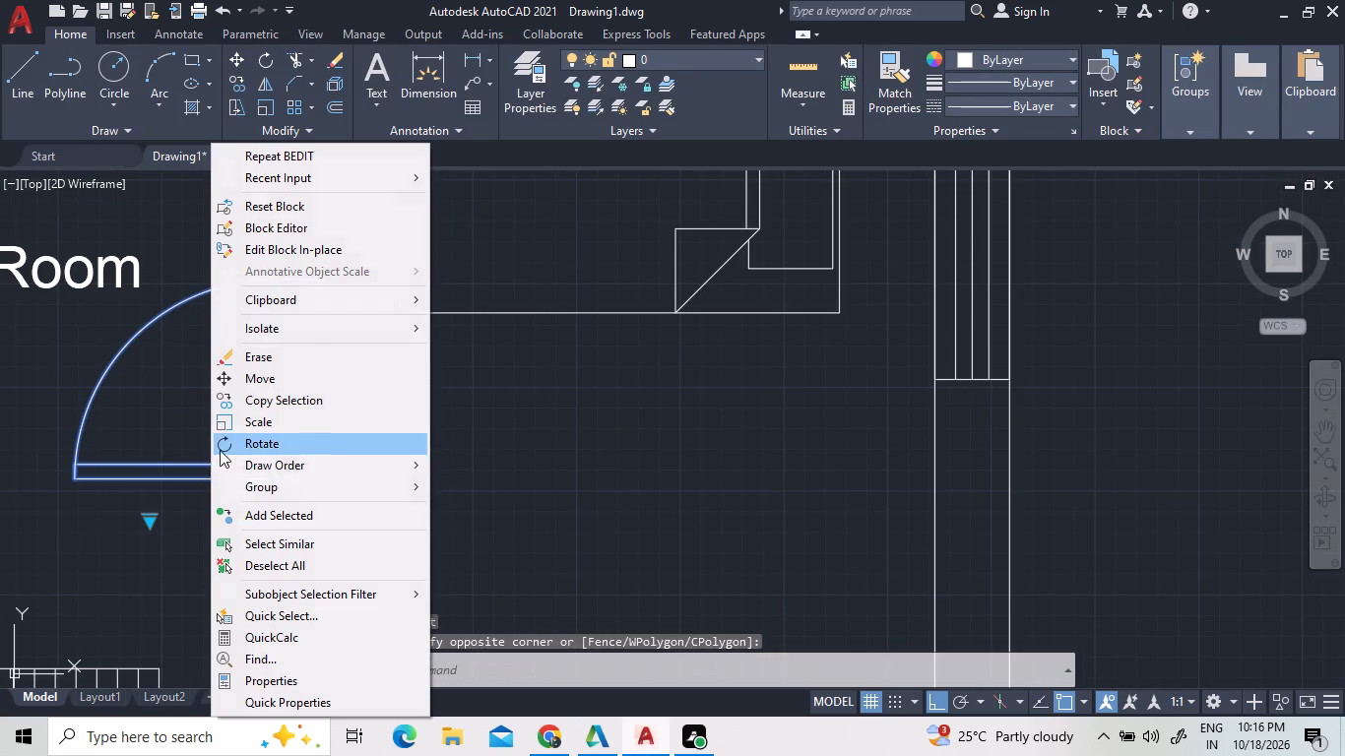
pyautogui.click(279, 377)
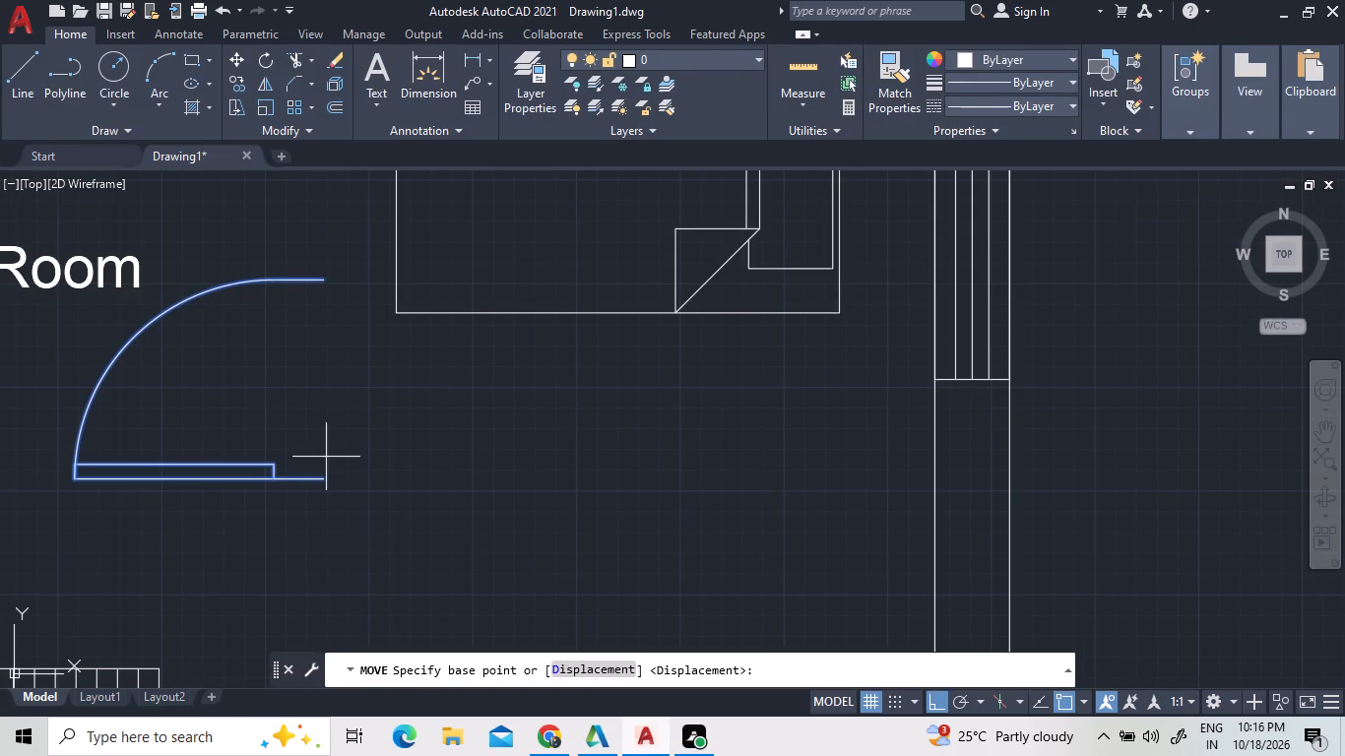
pyautogui.click(324, 476)
pyautogui.scroll(-7, 258, 407)
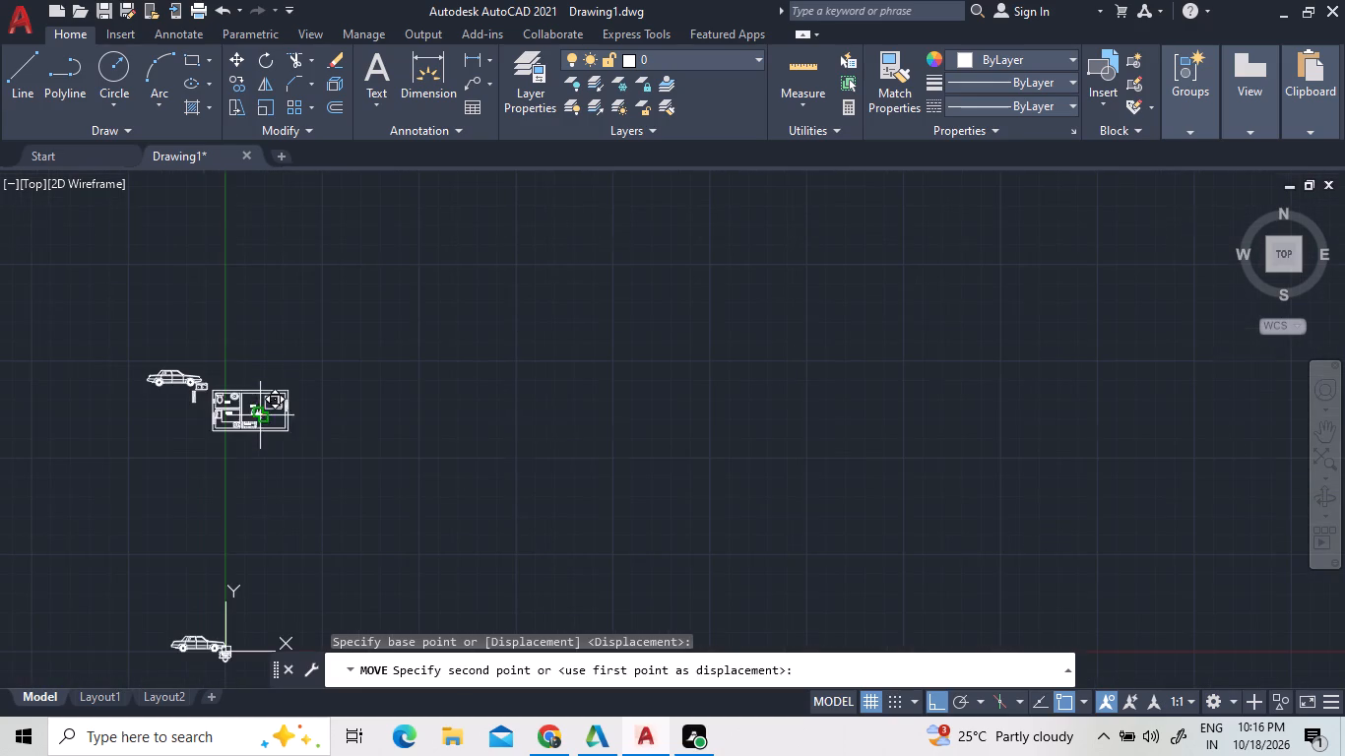
pyautogui.scroll(11, 235, 396)
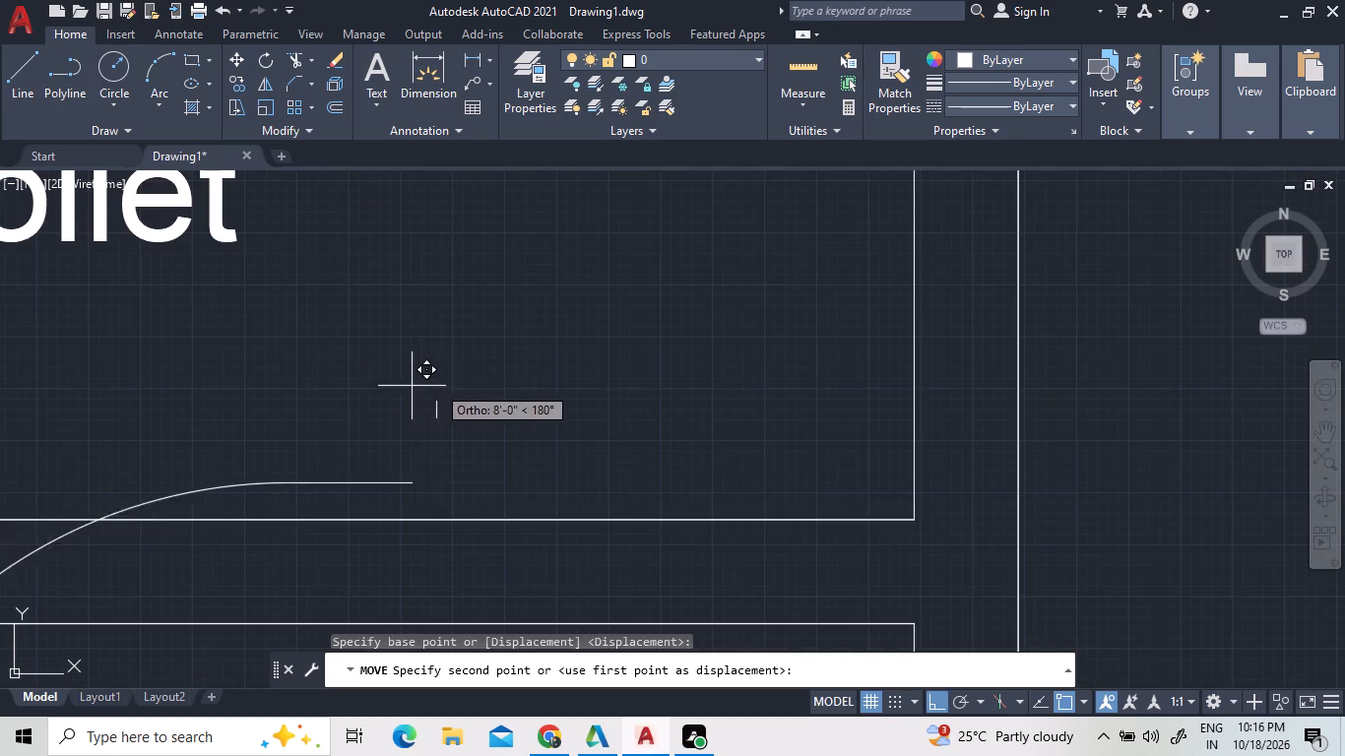
pyautogui.press('F8')
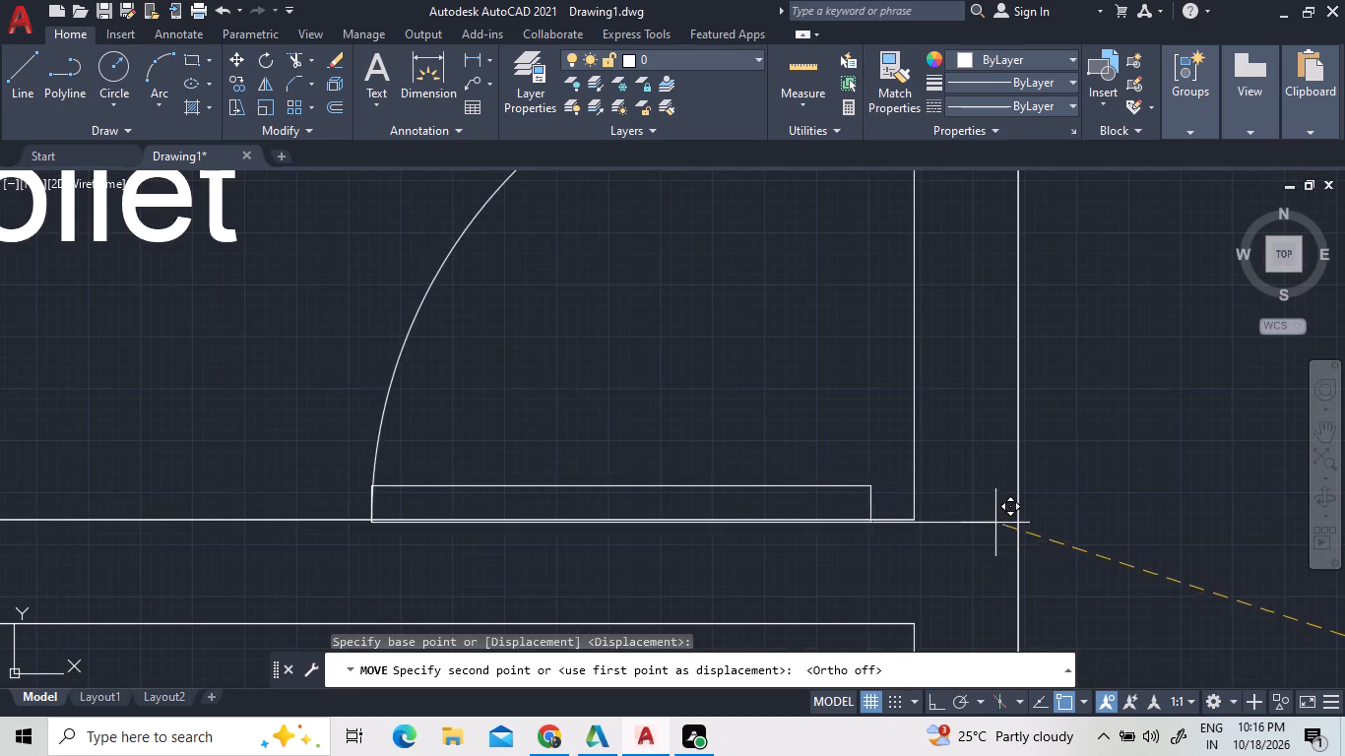
pyautogui.scroll(3, 1006, 519)
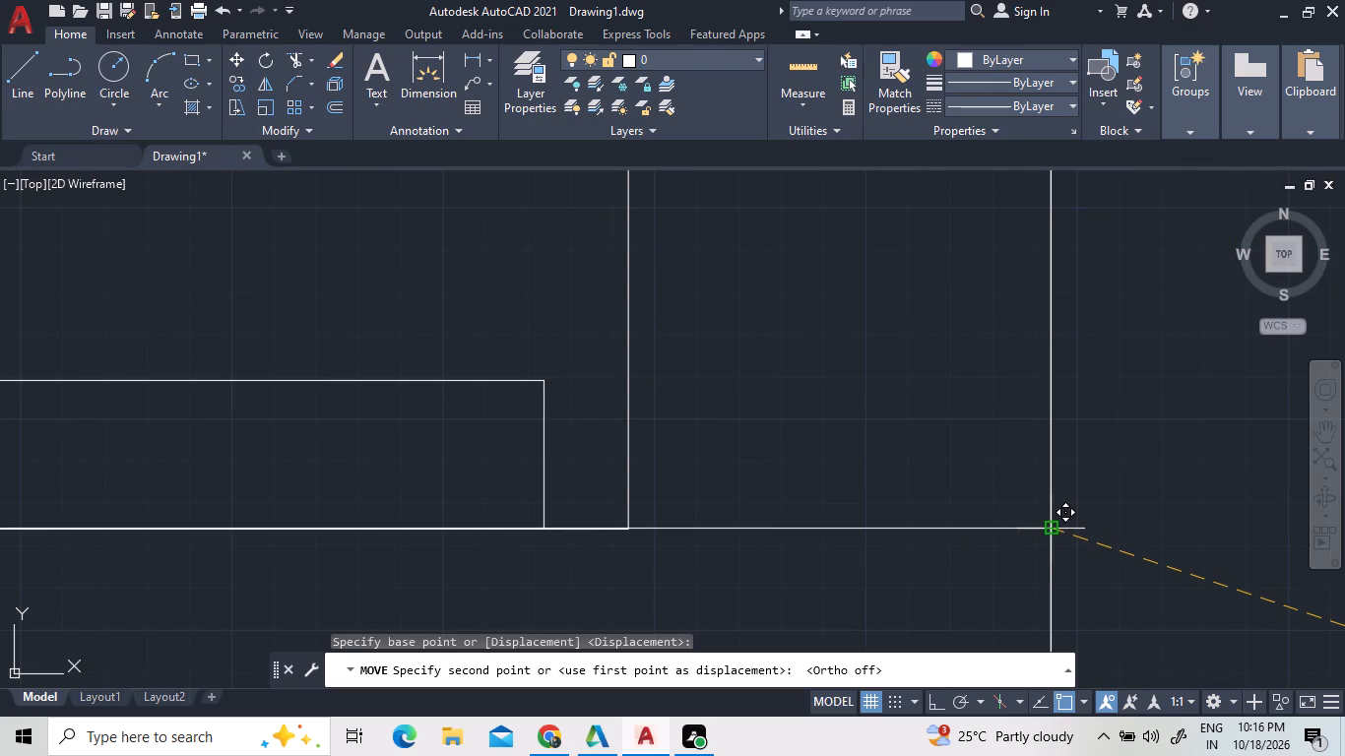
pyautogui.click(1054, 535)
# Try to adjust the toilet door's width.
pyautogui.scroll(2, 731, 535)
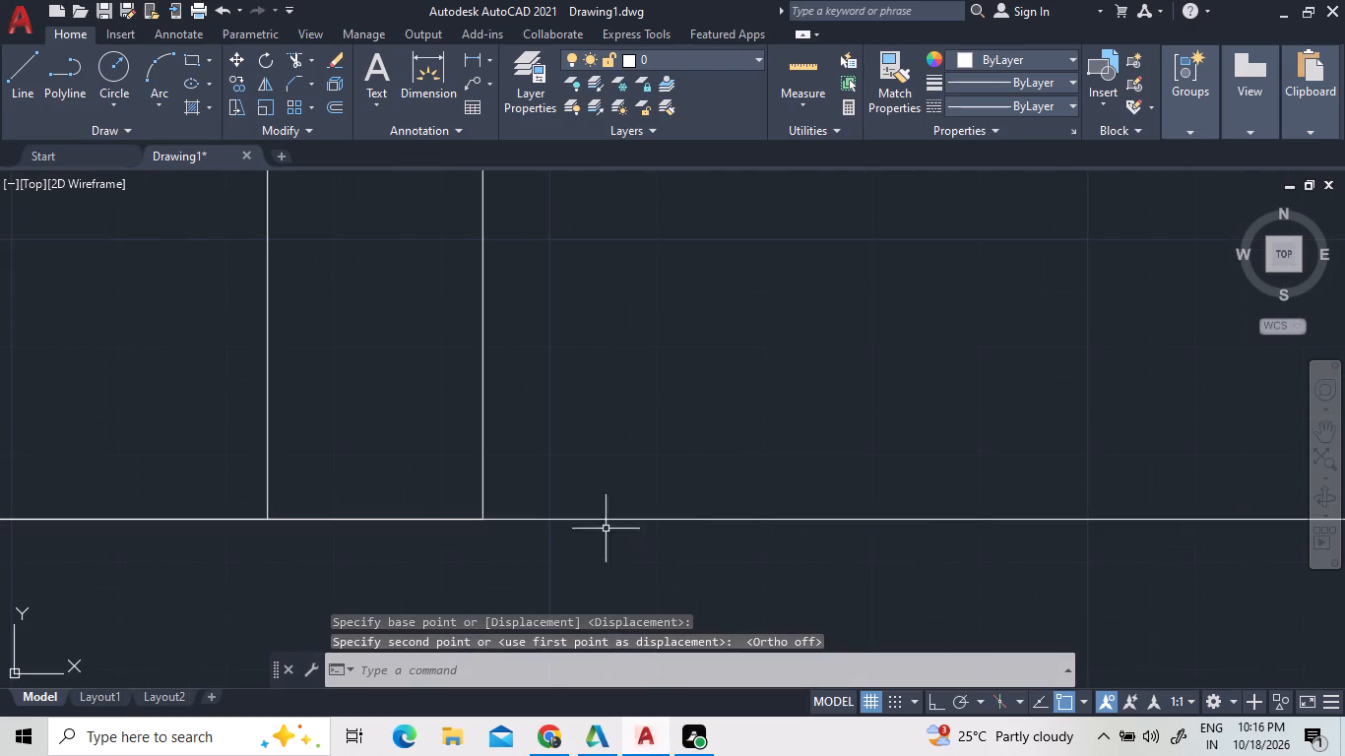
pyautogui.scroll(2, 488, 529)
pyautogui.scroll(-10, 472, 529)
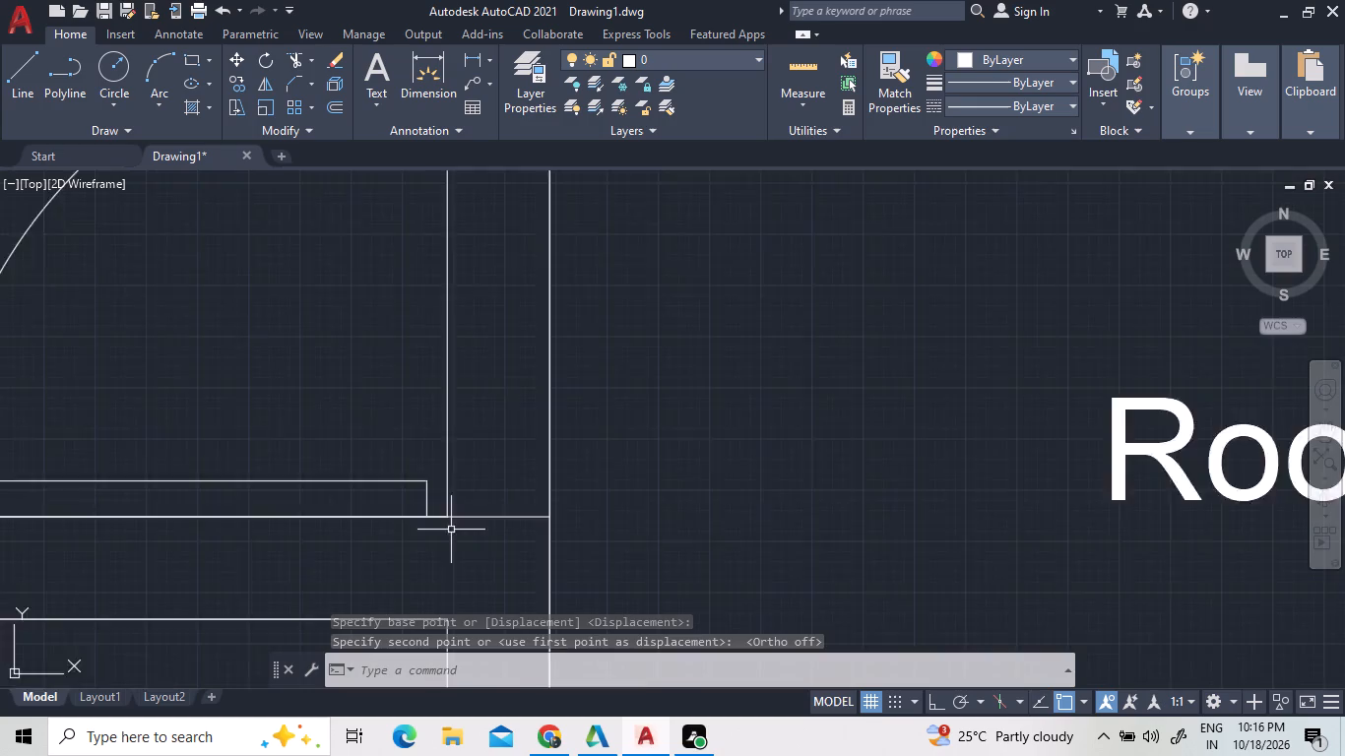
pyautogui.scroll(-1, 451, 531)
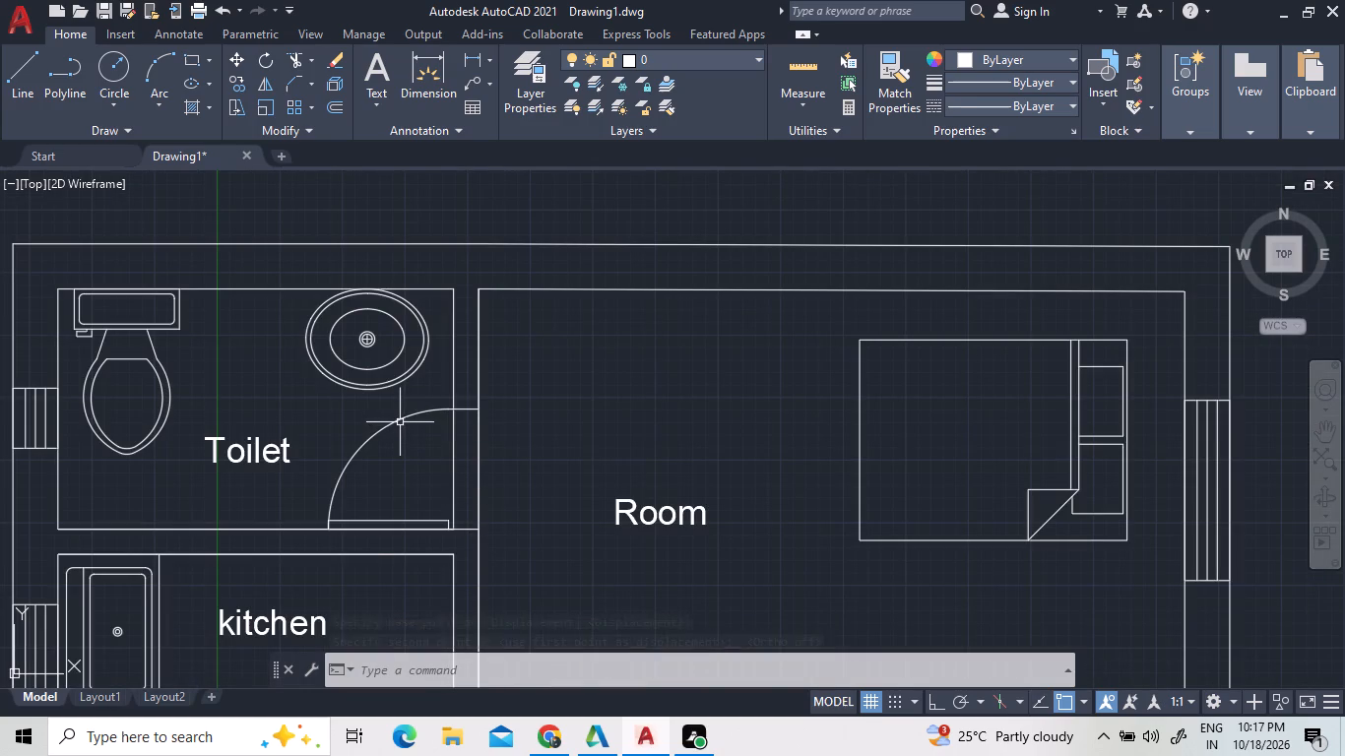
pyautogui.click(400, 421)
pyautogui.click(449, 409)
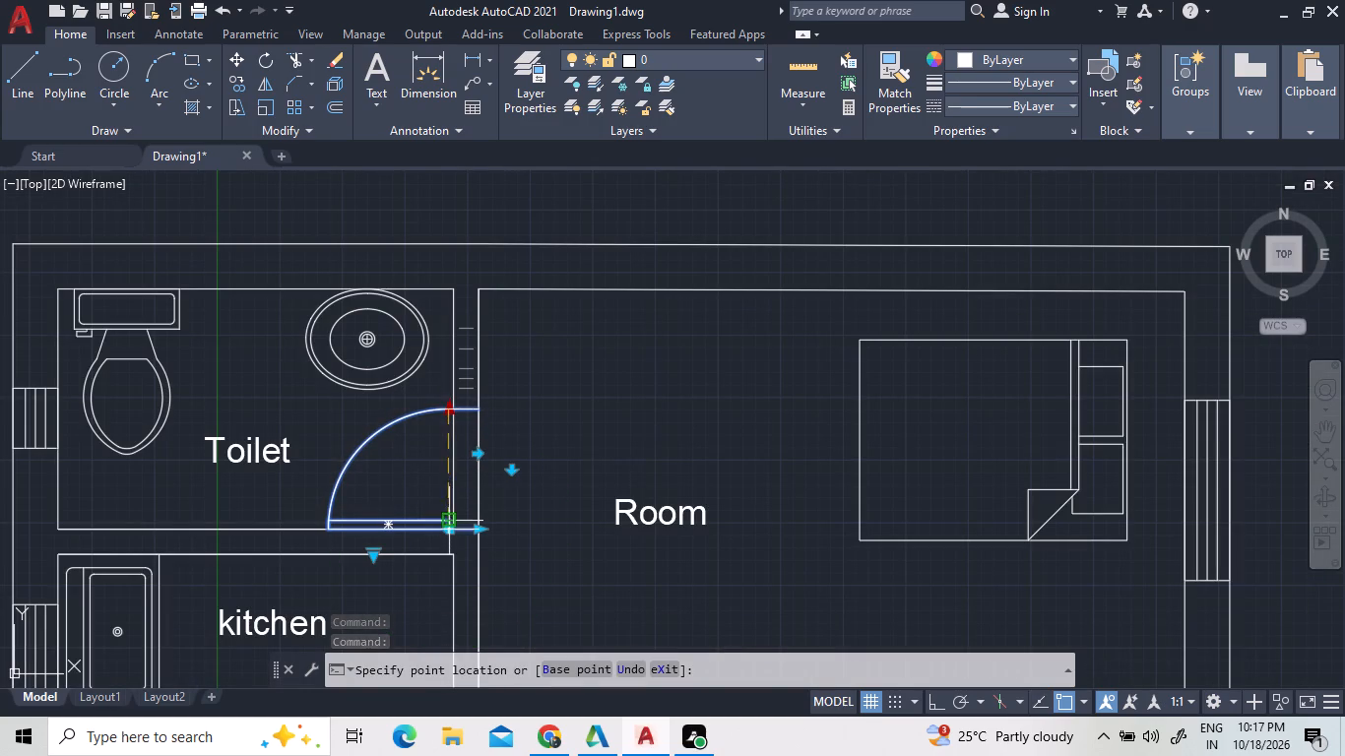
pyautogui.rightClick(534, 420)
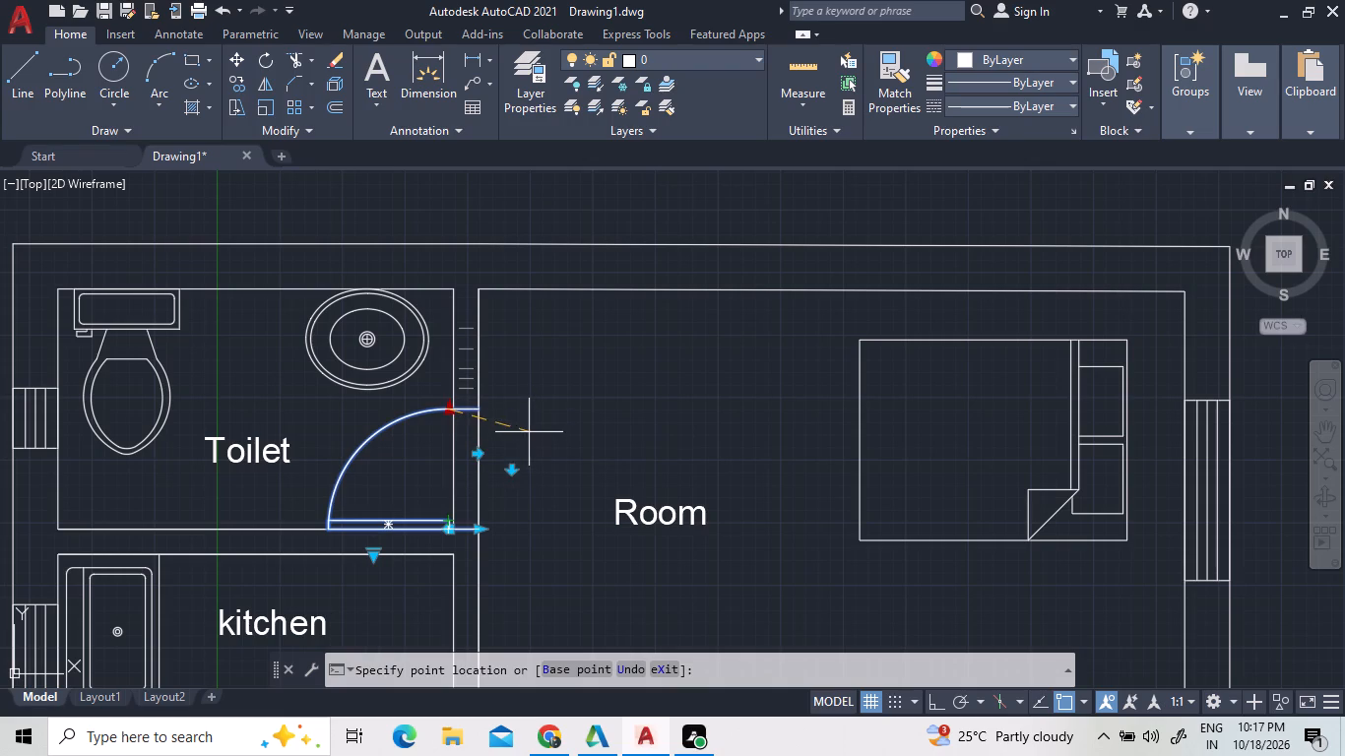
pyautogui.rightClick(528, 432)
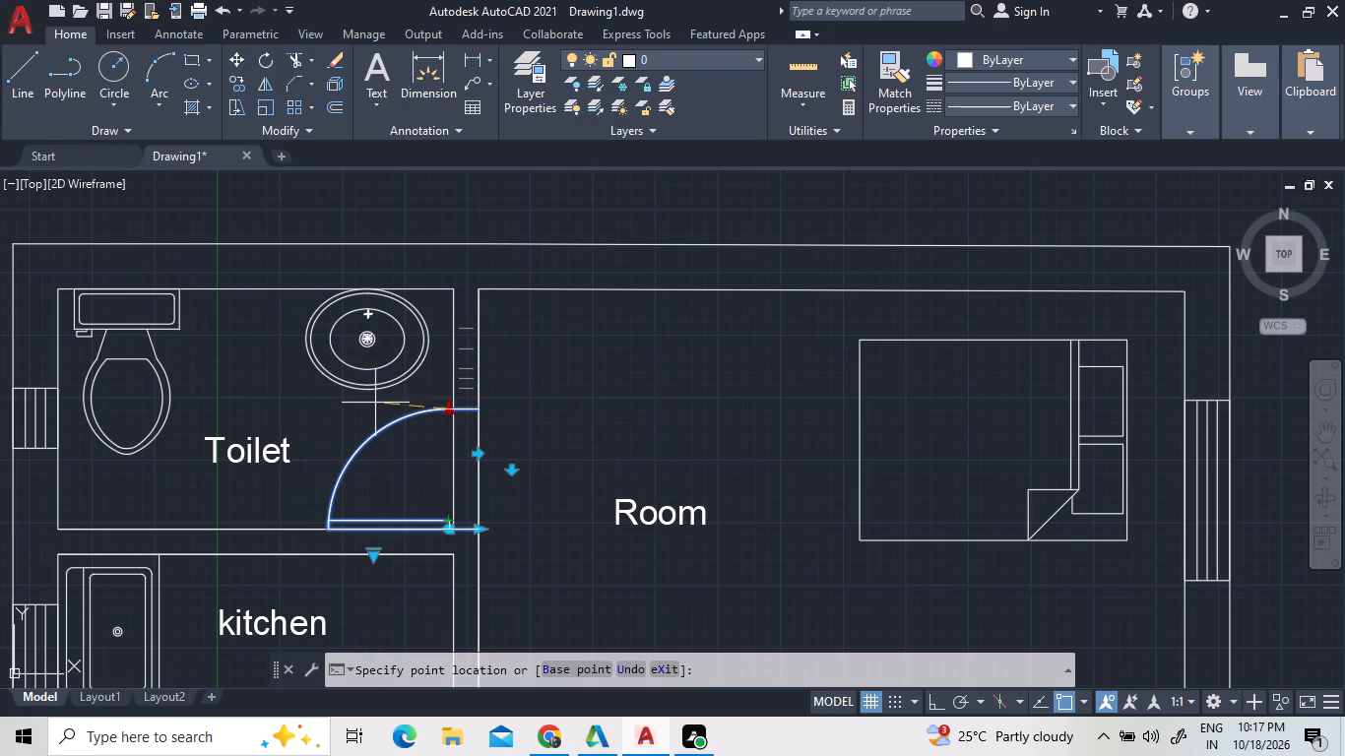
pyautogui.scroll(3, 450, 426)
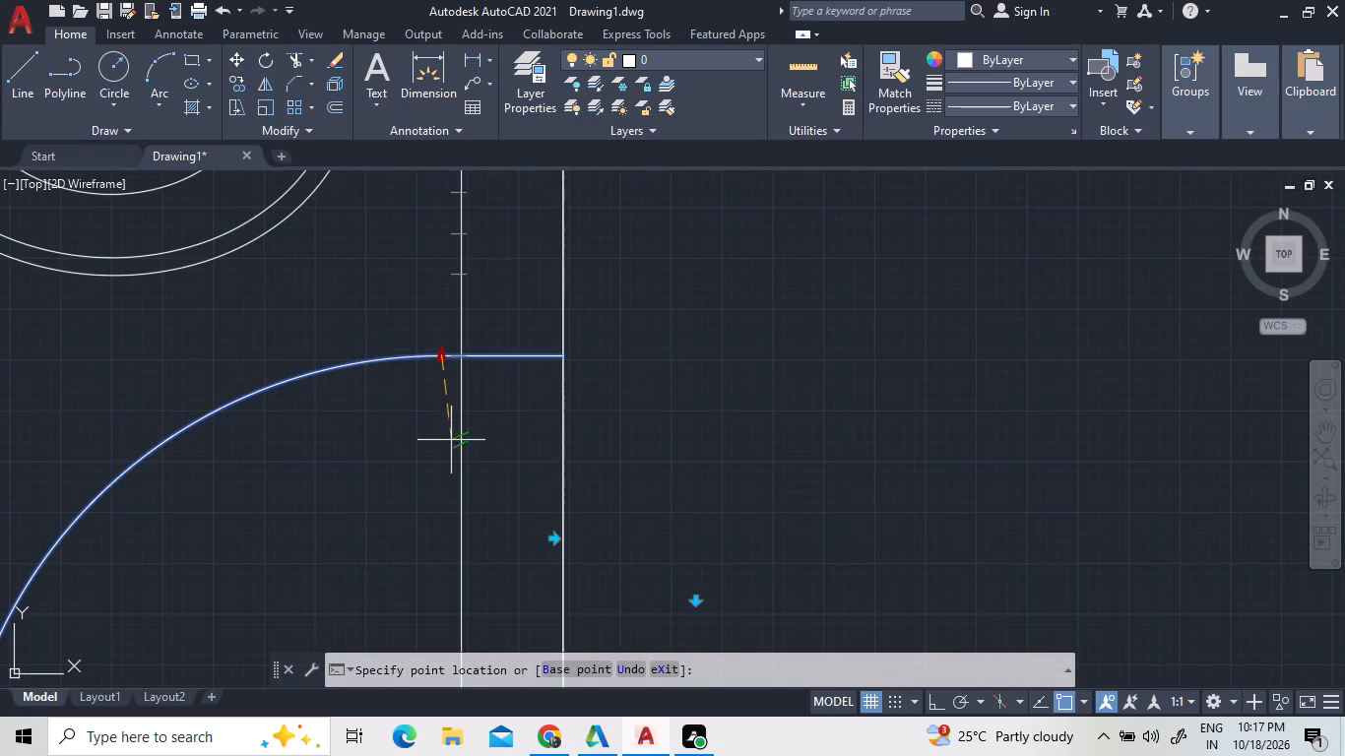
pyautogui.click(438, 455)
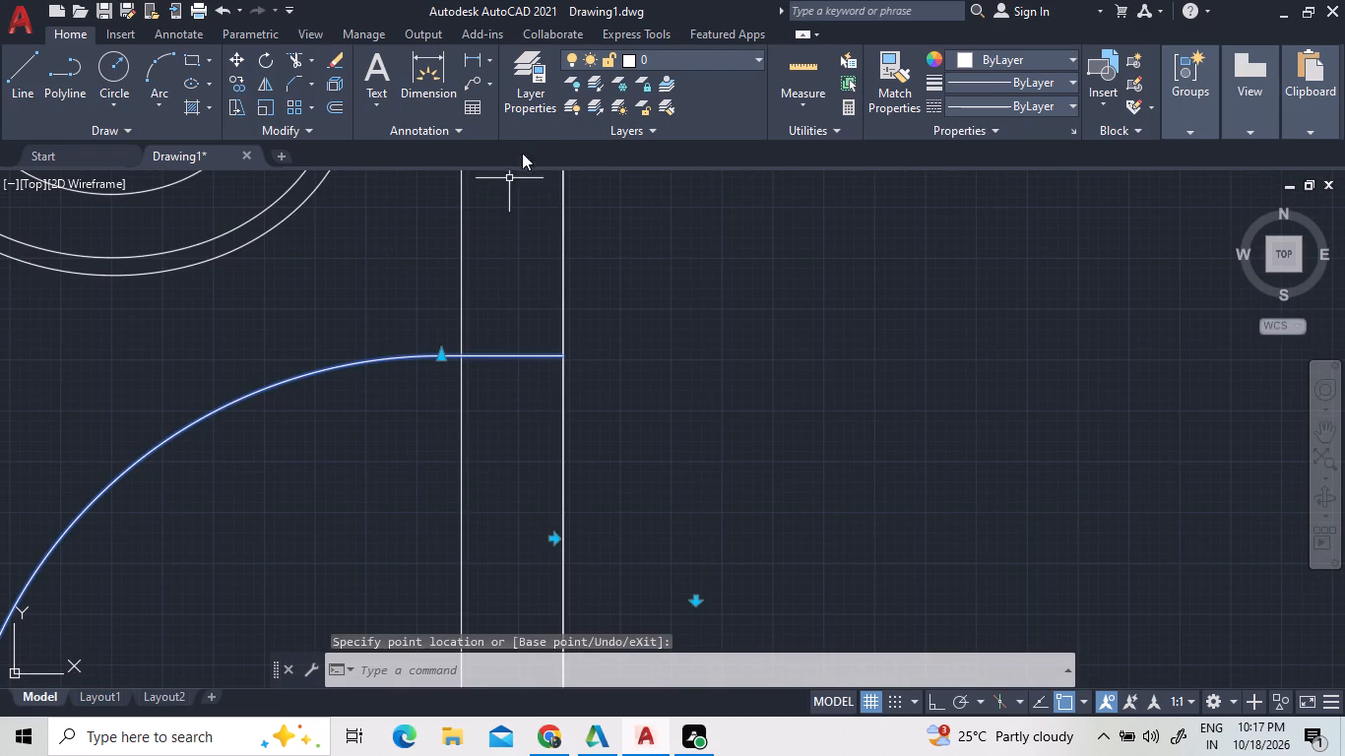
# Measure the toilet door and the walls around it with Quick measure.
pyautogui.click(813, 74)
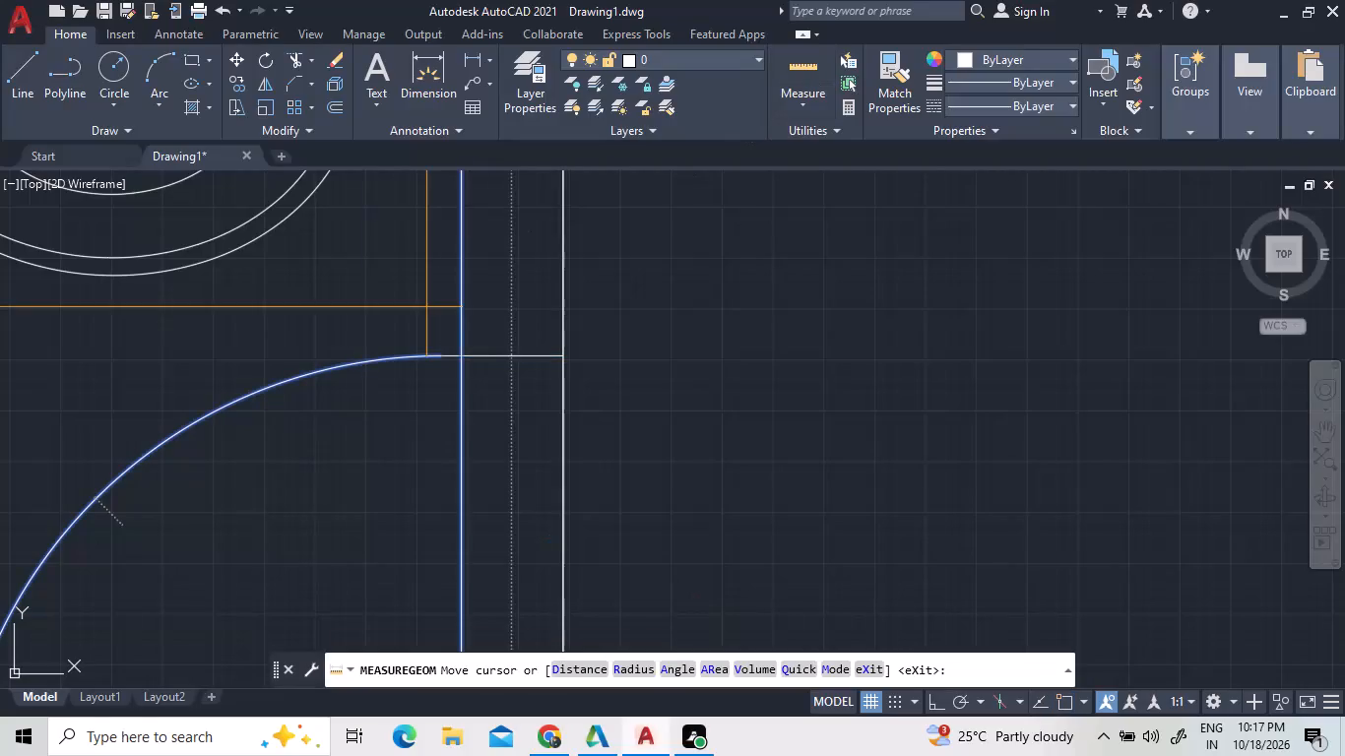
pyautogui.scroll(-3, 393, 346)
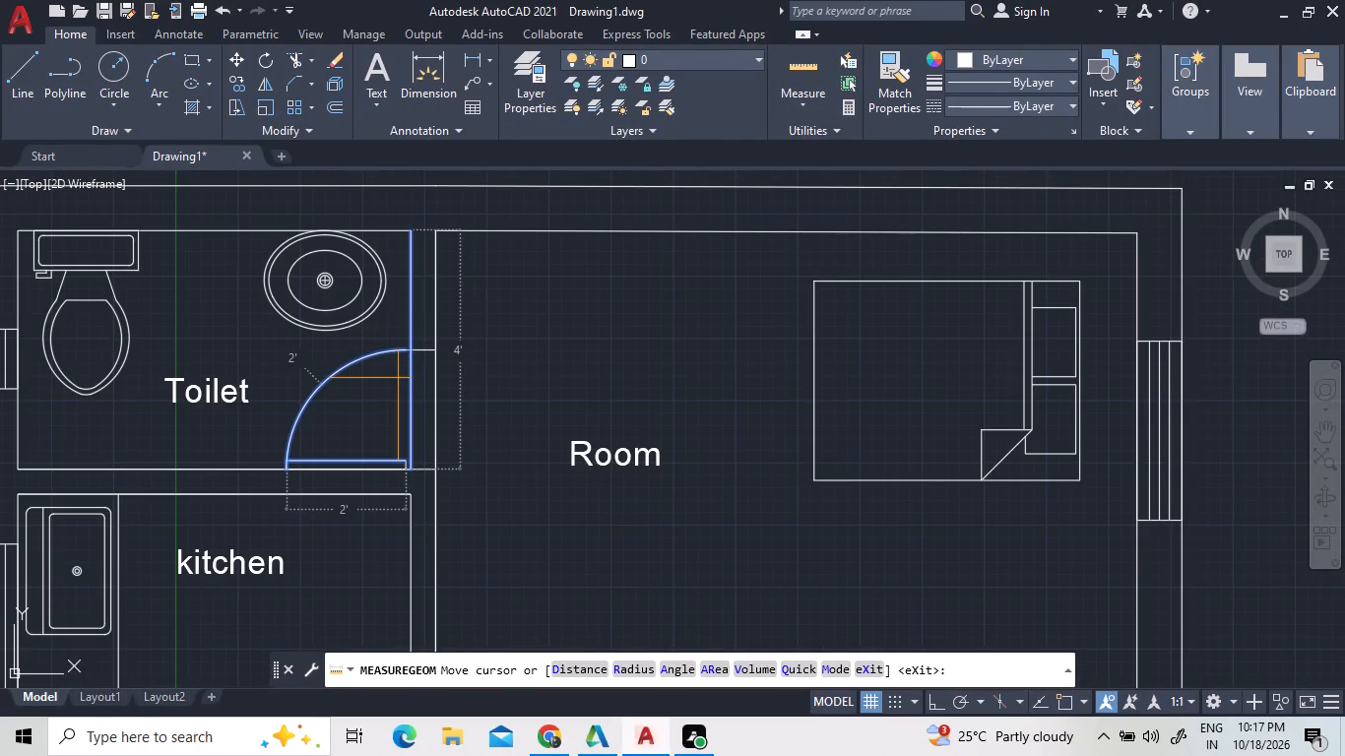
pyautogui.rightClick(498, 295)
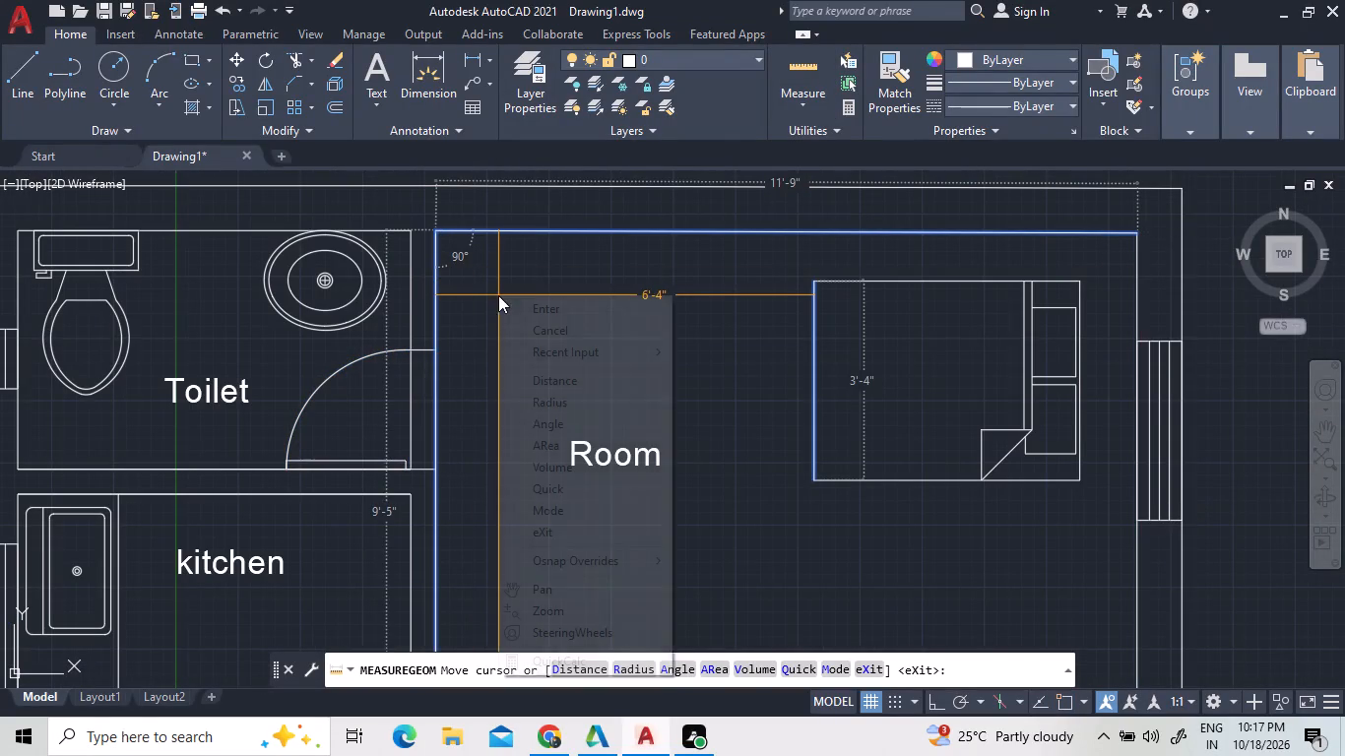
pyautogui.click(521, 311)
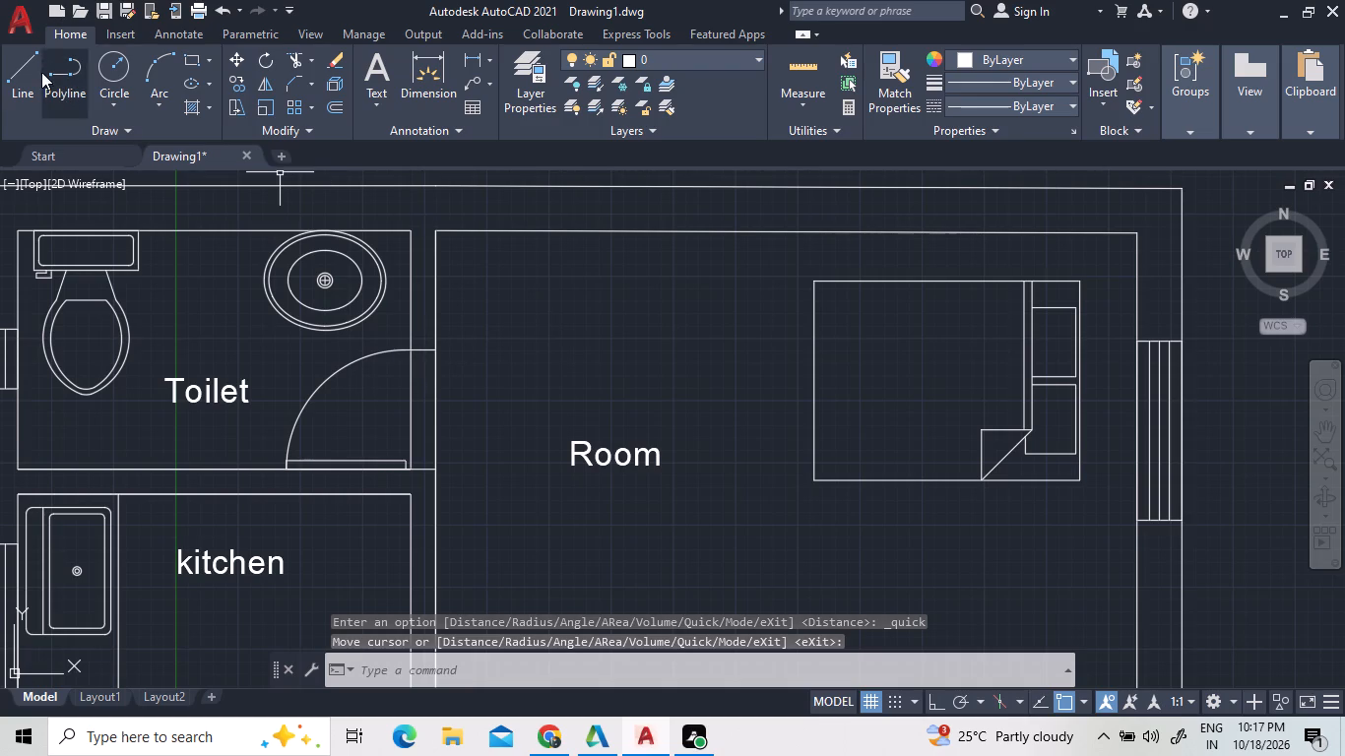
# Trim the wall lines between the toilet and the large room across the door opening.
pyautogui.click(300, 56)
pyautogui.click(411, 385)
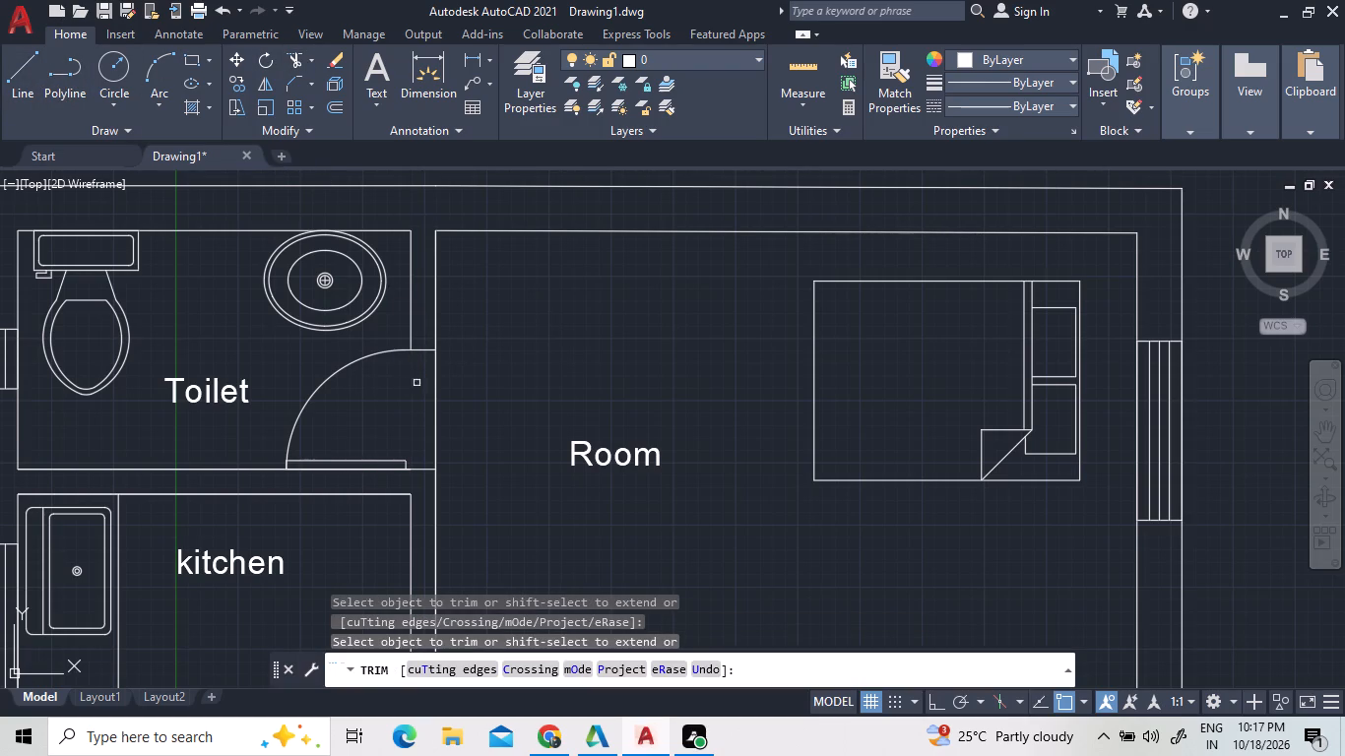
pyautogui.click(437, 385)
pyautogui.click(433, 385)
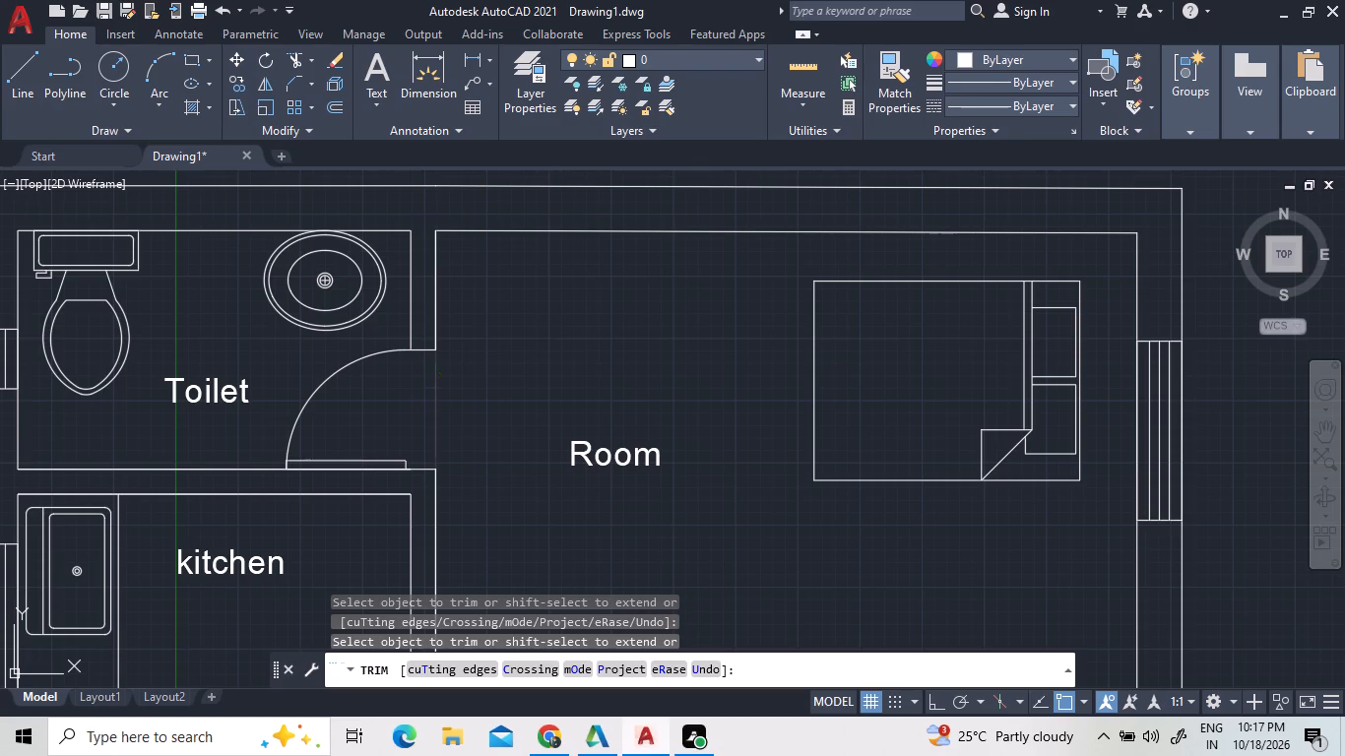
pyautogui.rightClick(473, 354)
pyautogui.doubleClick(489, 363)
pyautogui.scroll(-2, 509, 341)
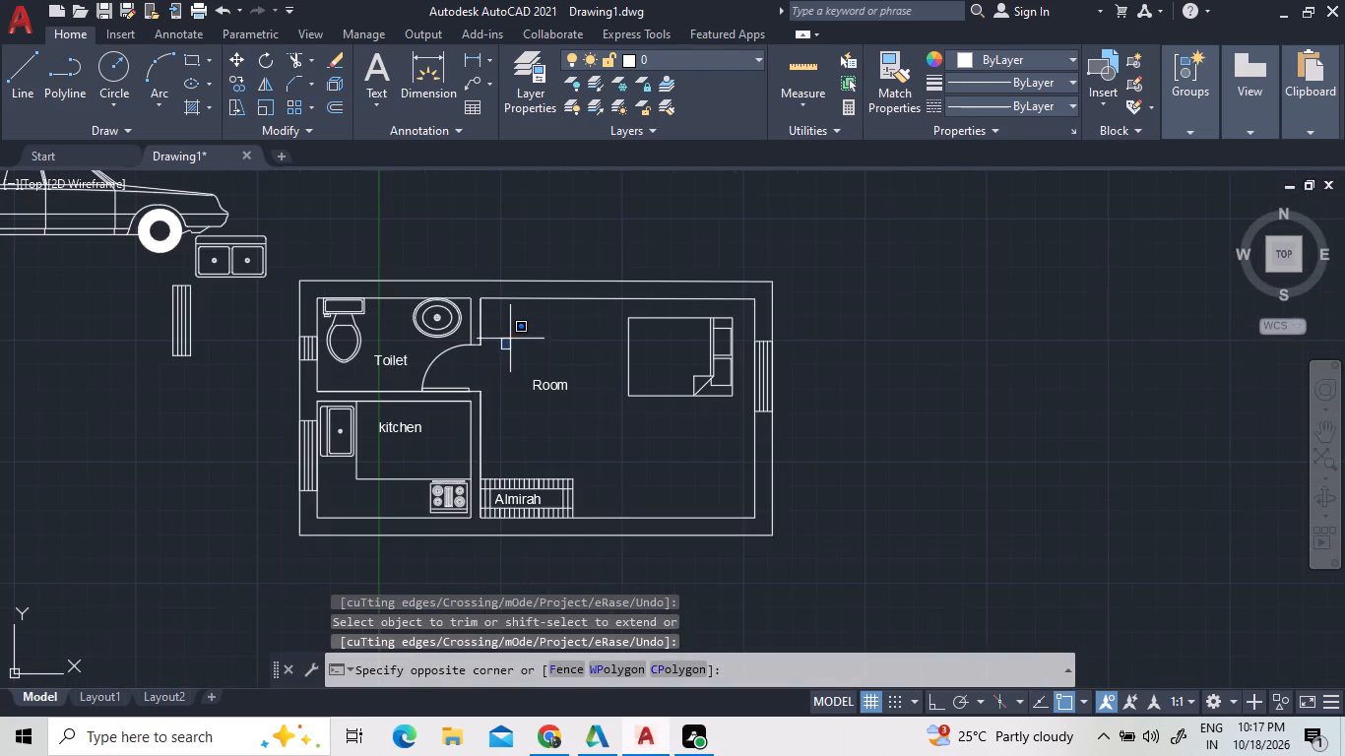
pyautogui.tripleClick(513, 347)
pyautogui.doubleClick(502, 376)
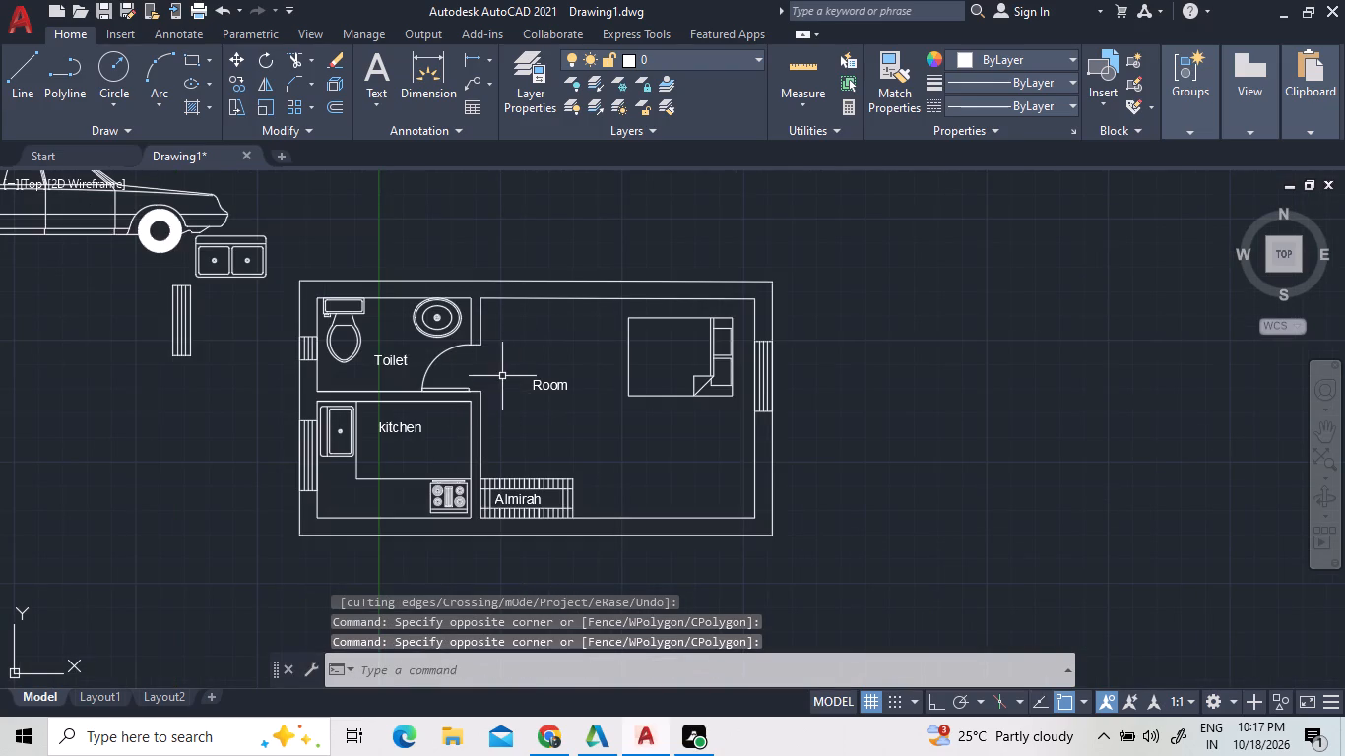
# Extend the kitchen's upper wall line and the counter's front line above the stove to the large room's wall line.
pyautogui.scroll(2, 471, 464)
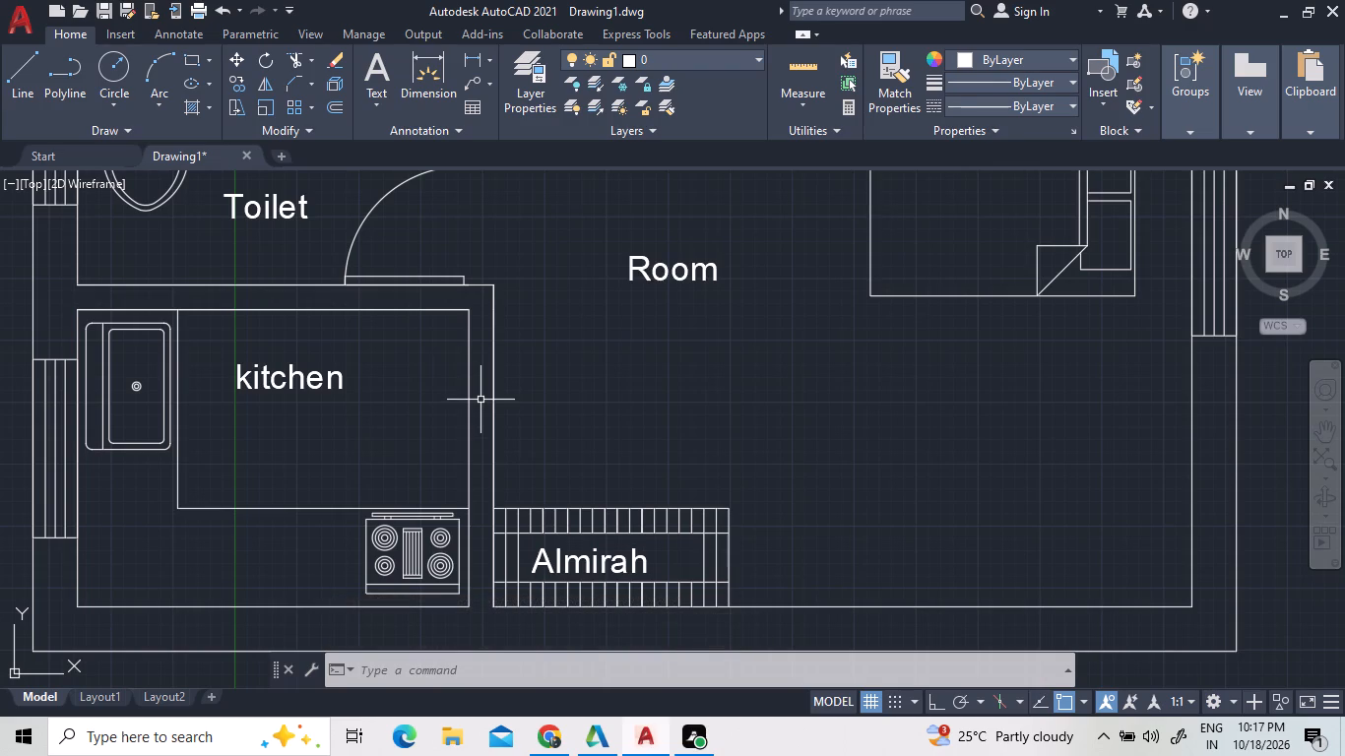
pyautogui.scroll(-1, 518, 392)
pyautogui.scroll(1, 492, 344)
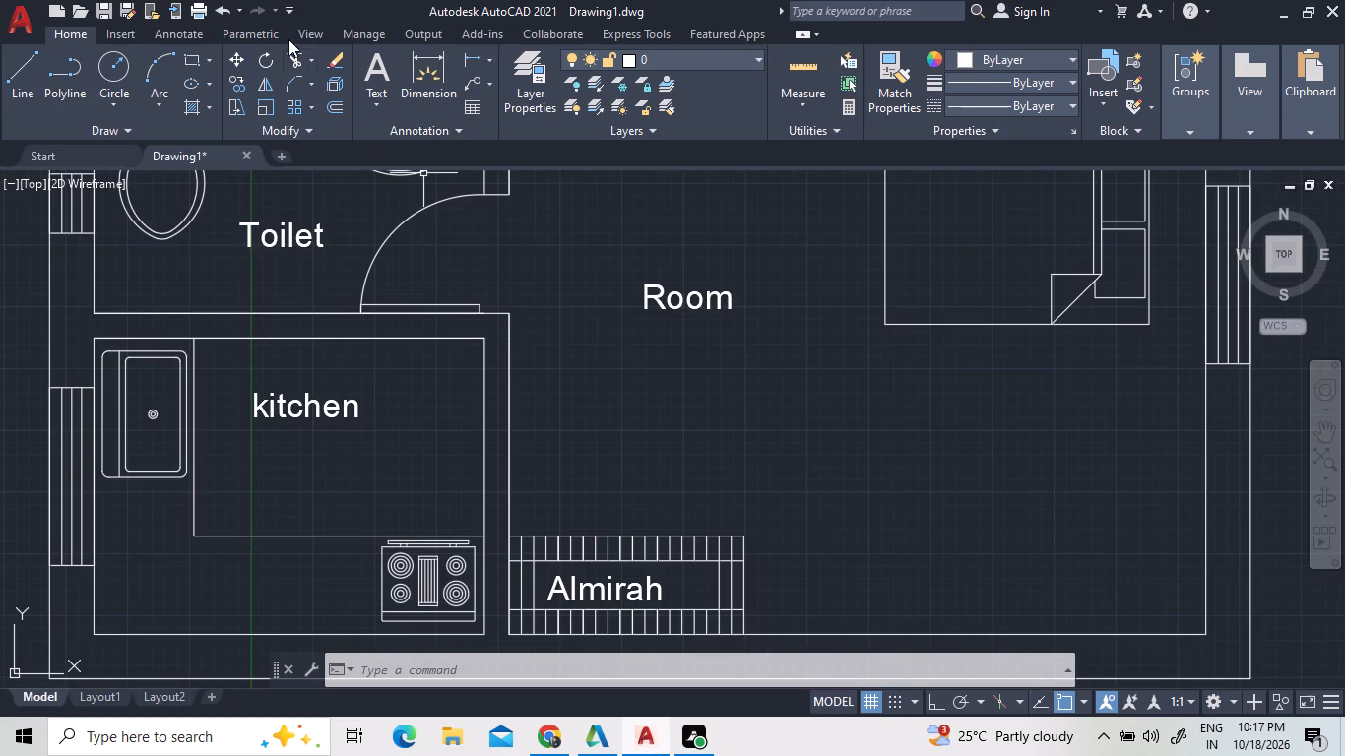
pyautogui.click(308, 62)
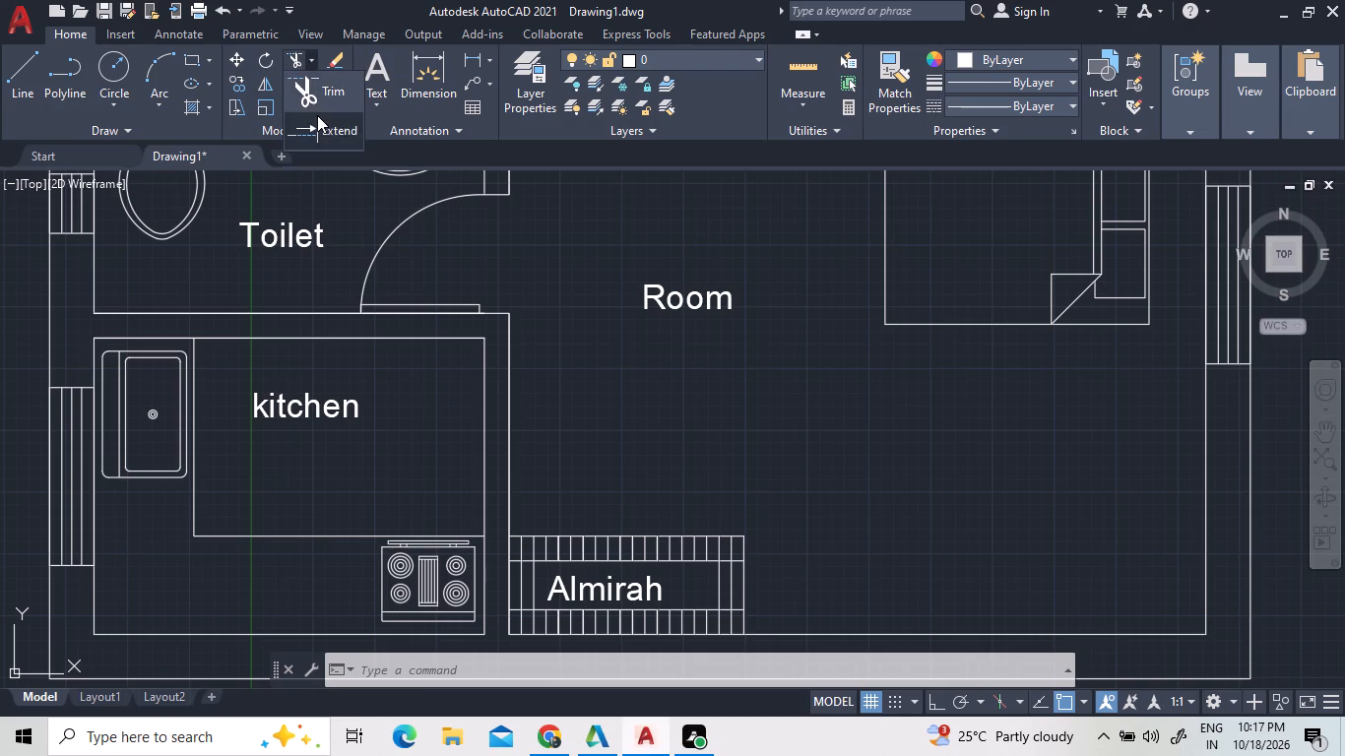
pyautogui.doubleClick(317, 116)
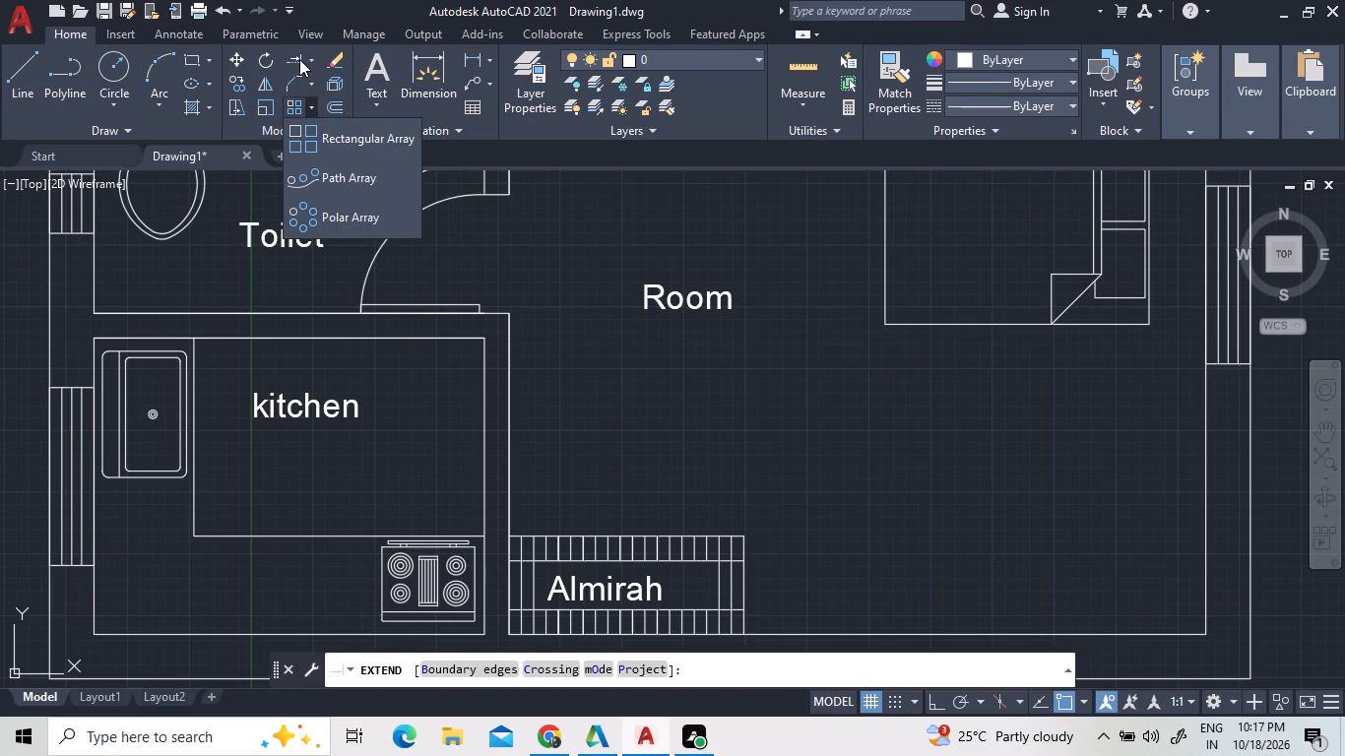
pyautogui.click(298, 59)
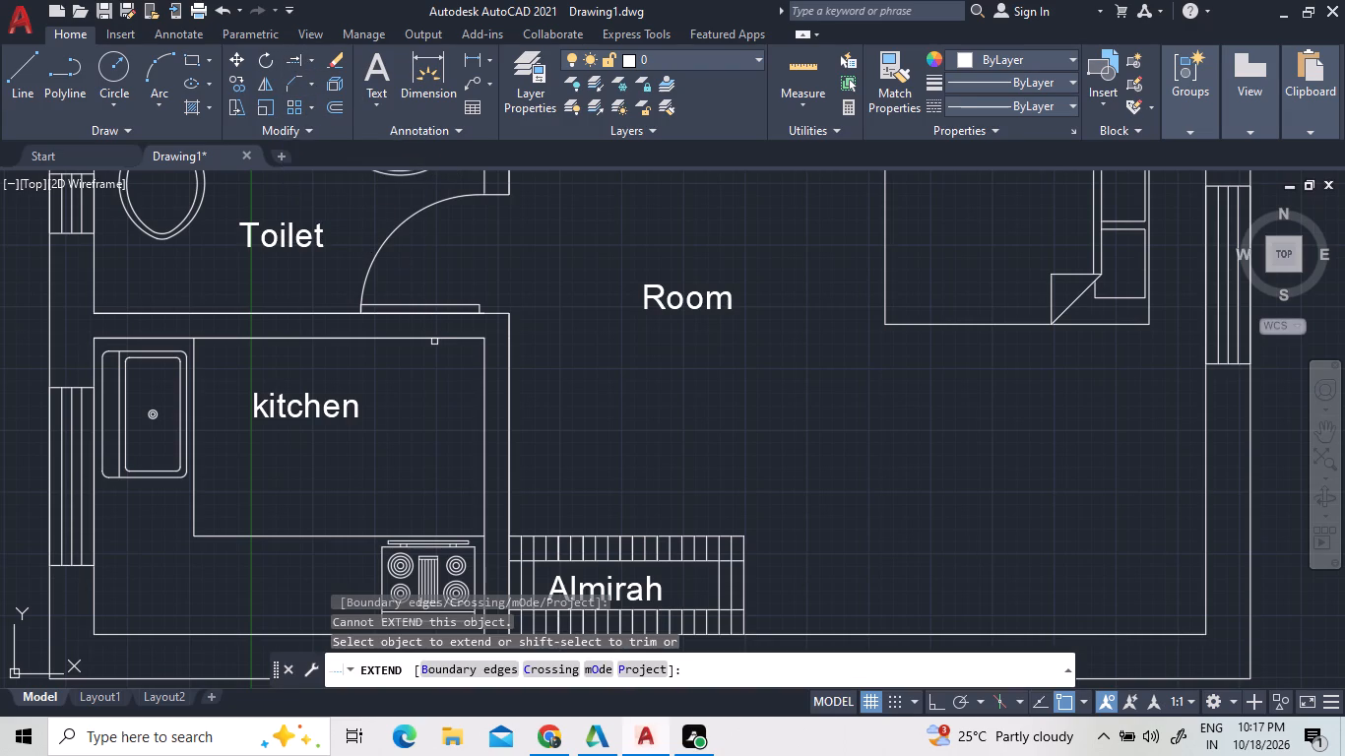
pyautogui.click(441, 339)
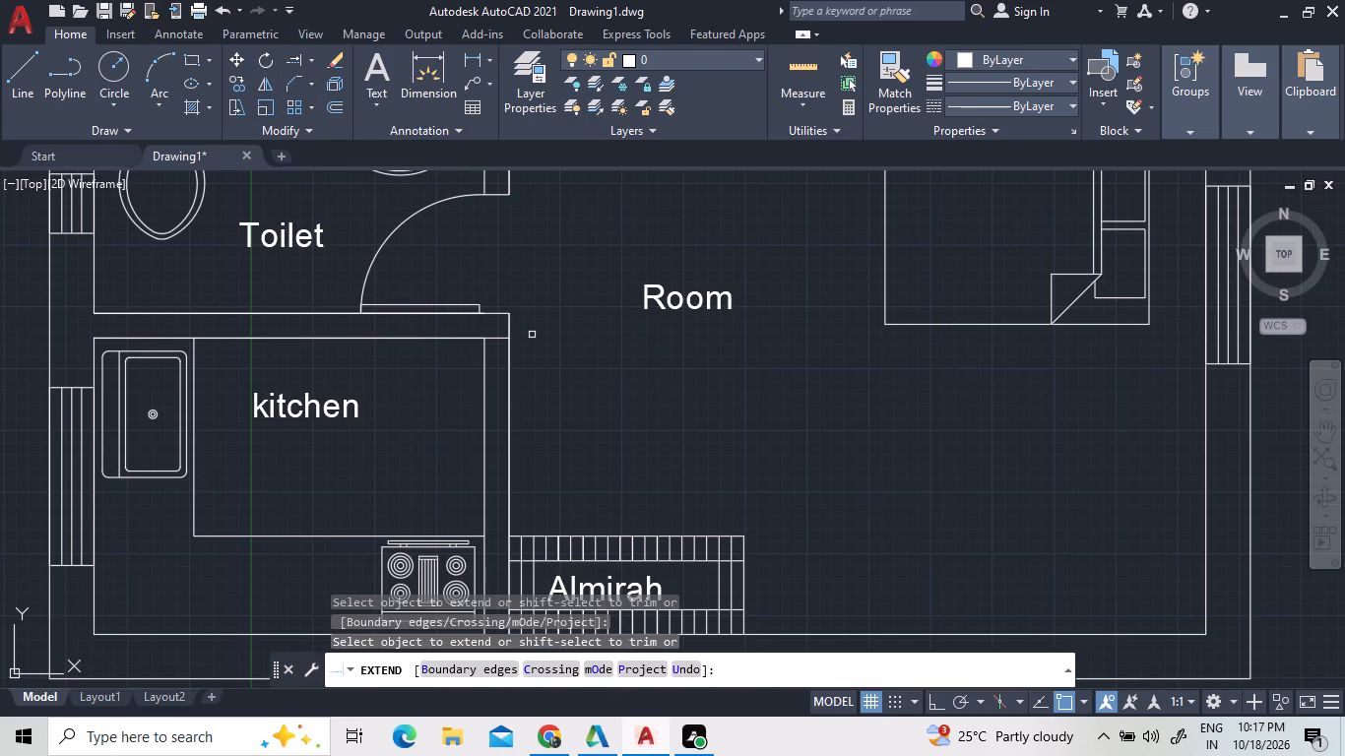
pyautogui.rightClick(540, 335)
pyautogui.click(568, 346)
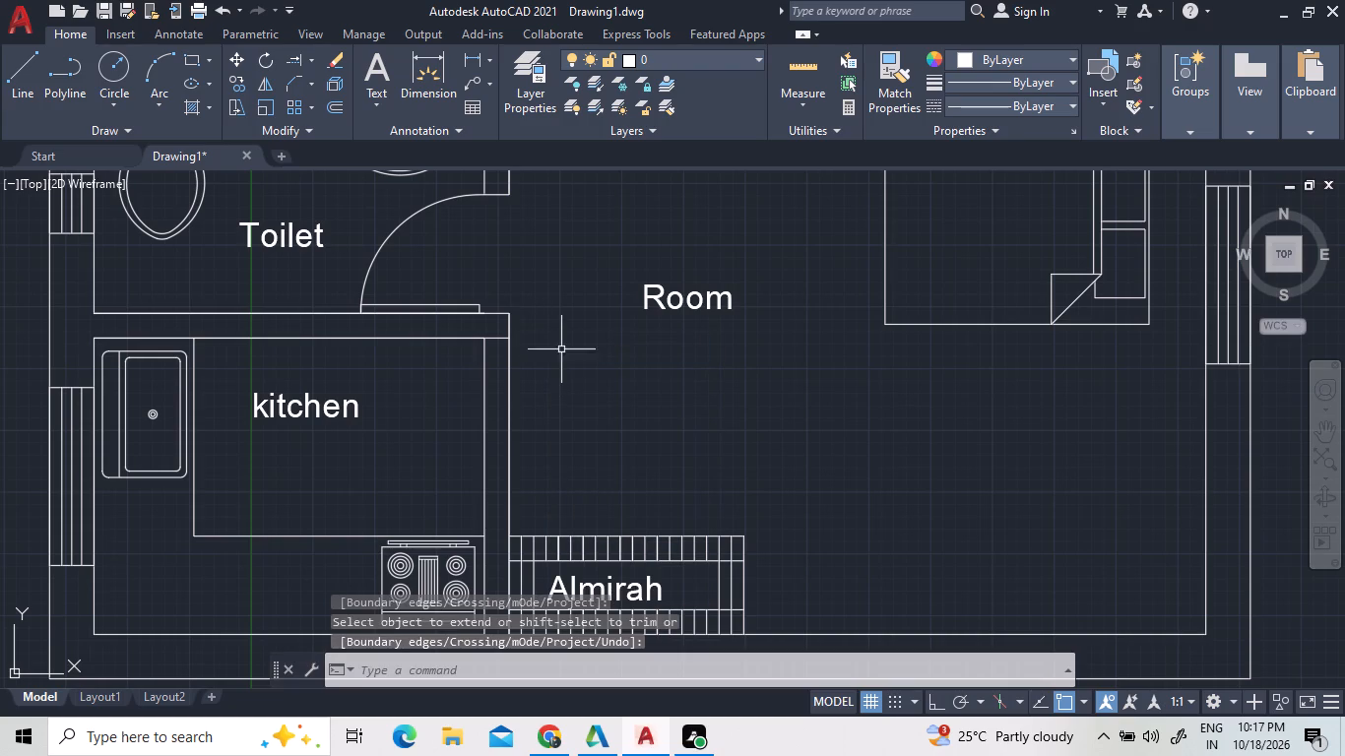
pyautogui.doubleClick(293, 59)
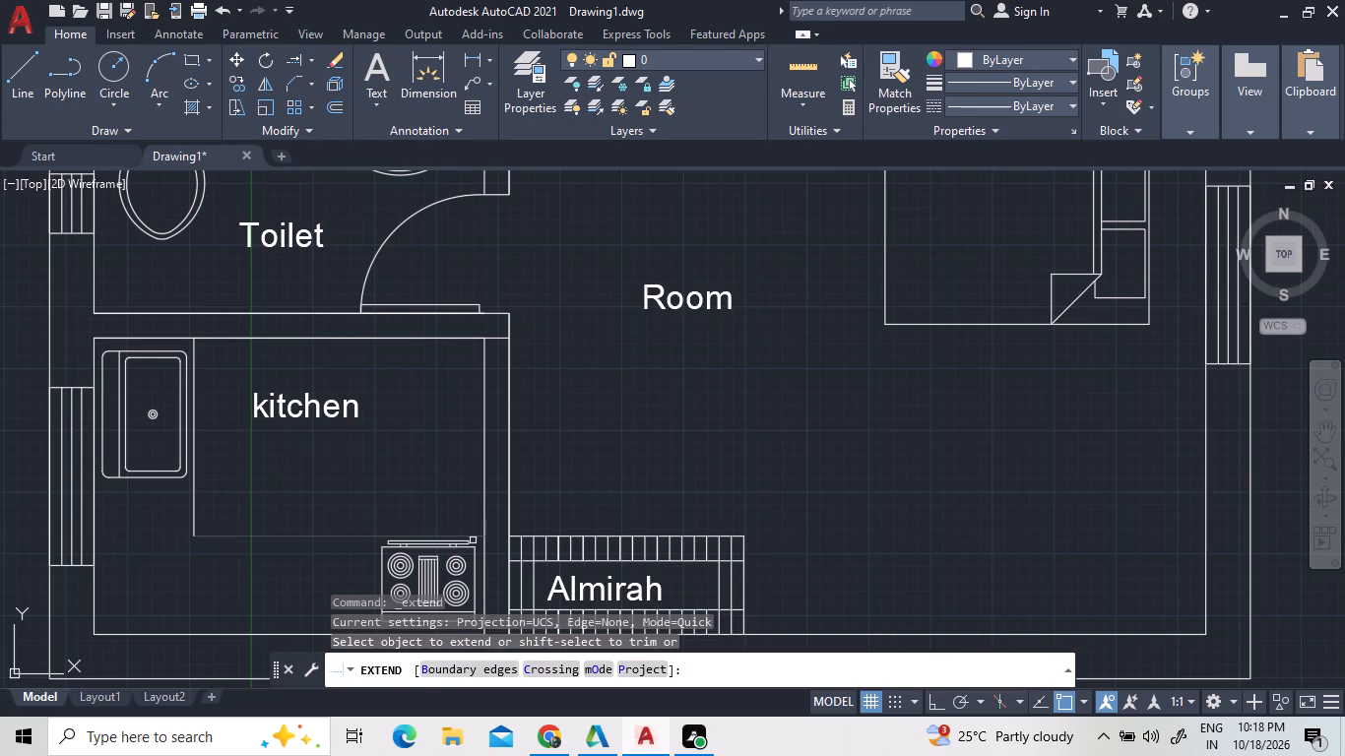
pyautogui.click(474, 535)
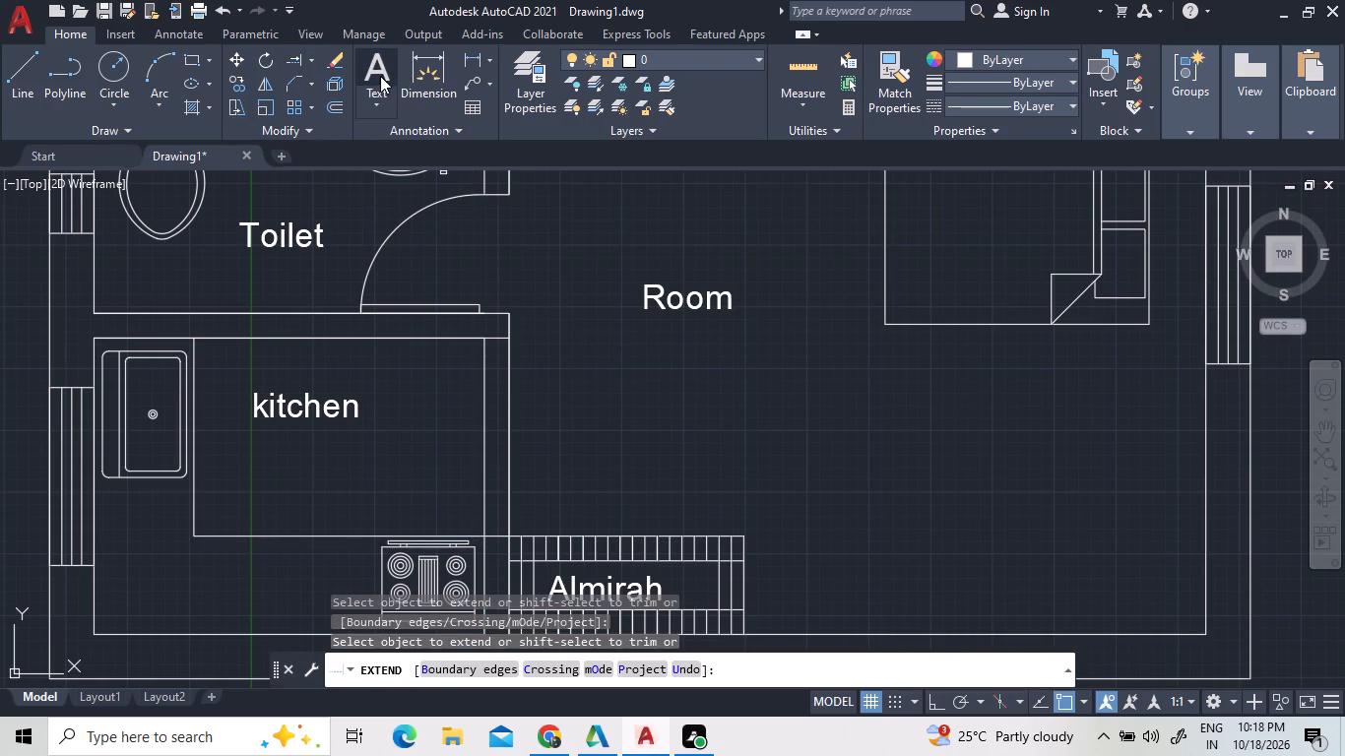
# Trim both wall lines between the kitchen and the large room, from the toilet partition down to the counter line.
pyautogui.doubleClick(308, 61)
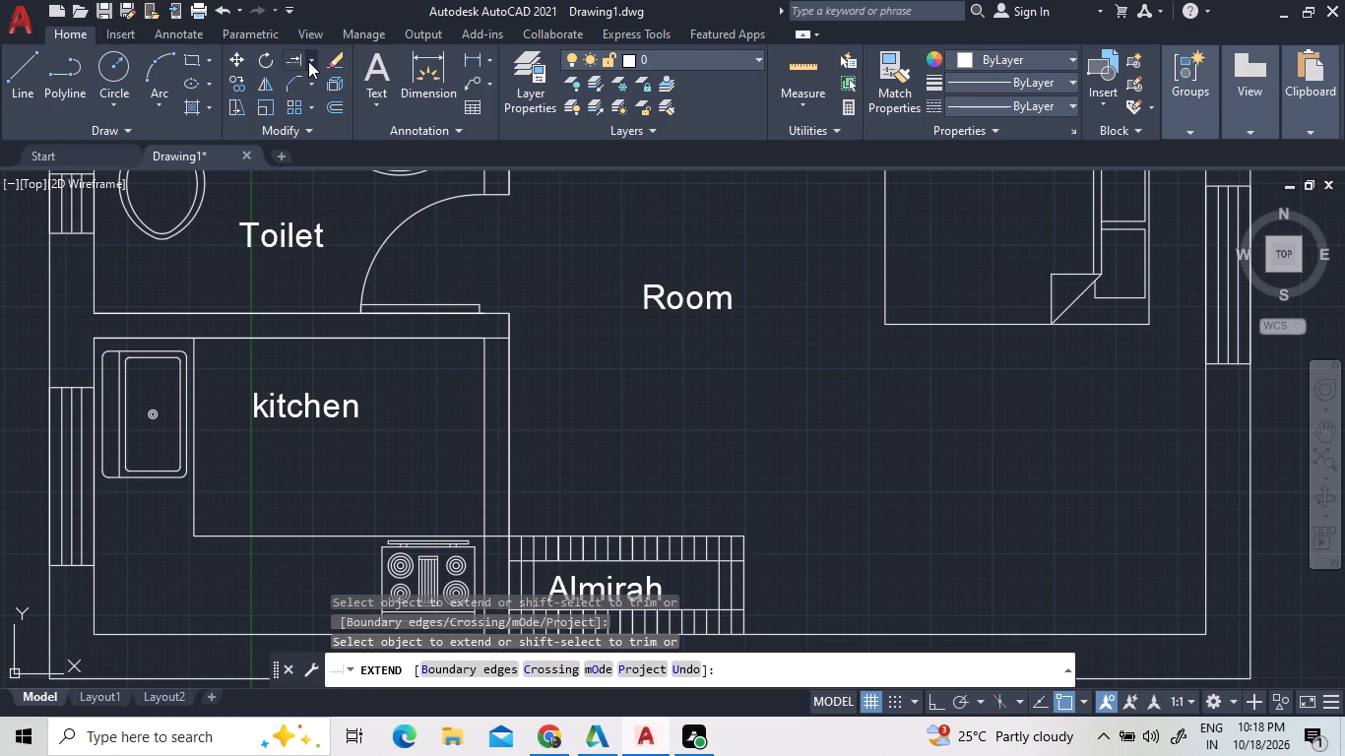
pyautogui.click(312, 56)
pyautogui.click(310, 85)
pyautogui.doubleClick(484, 398)
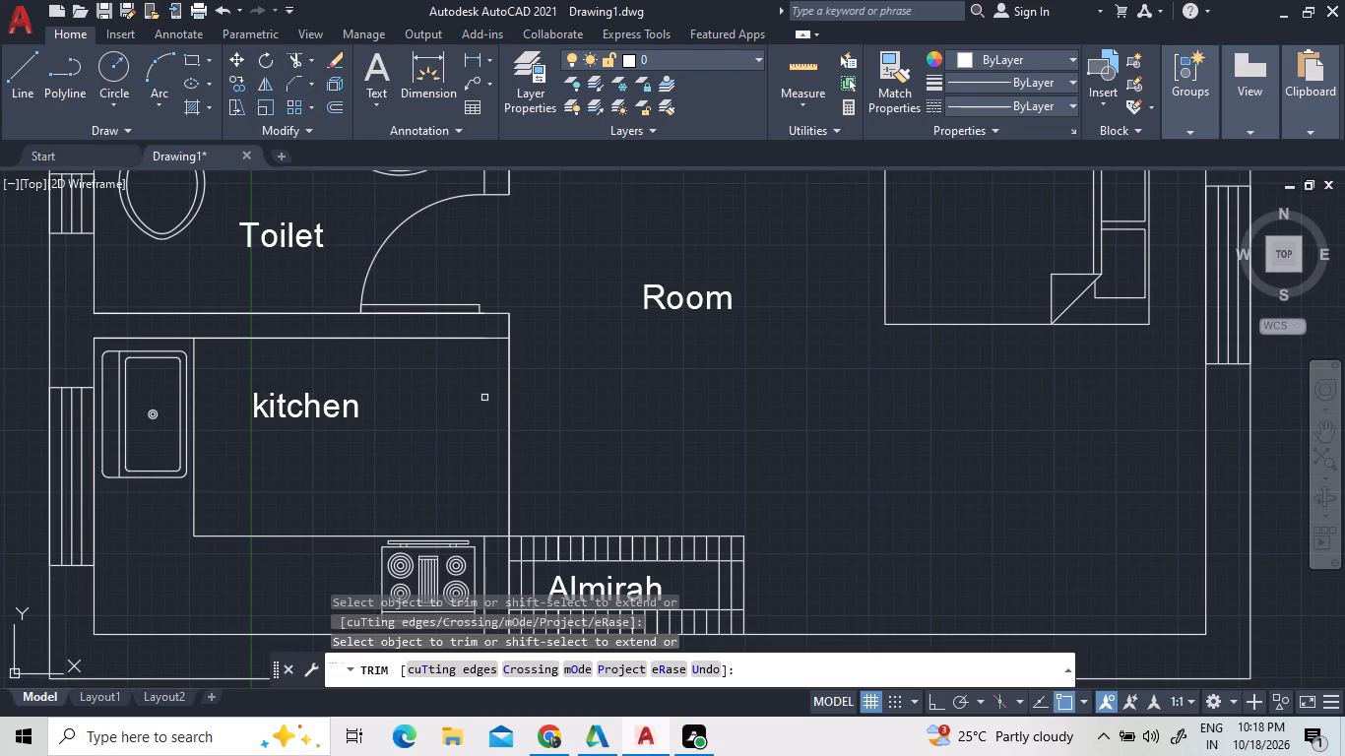
pyautogui.click(508, 405)
pyautogui.click(508, 405)
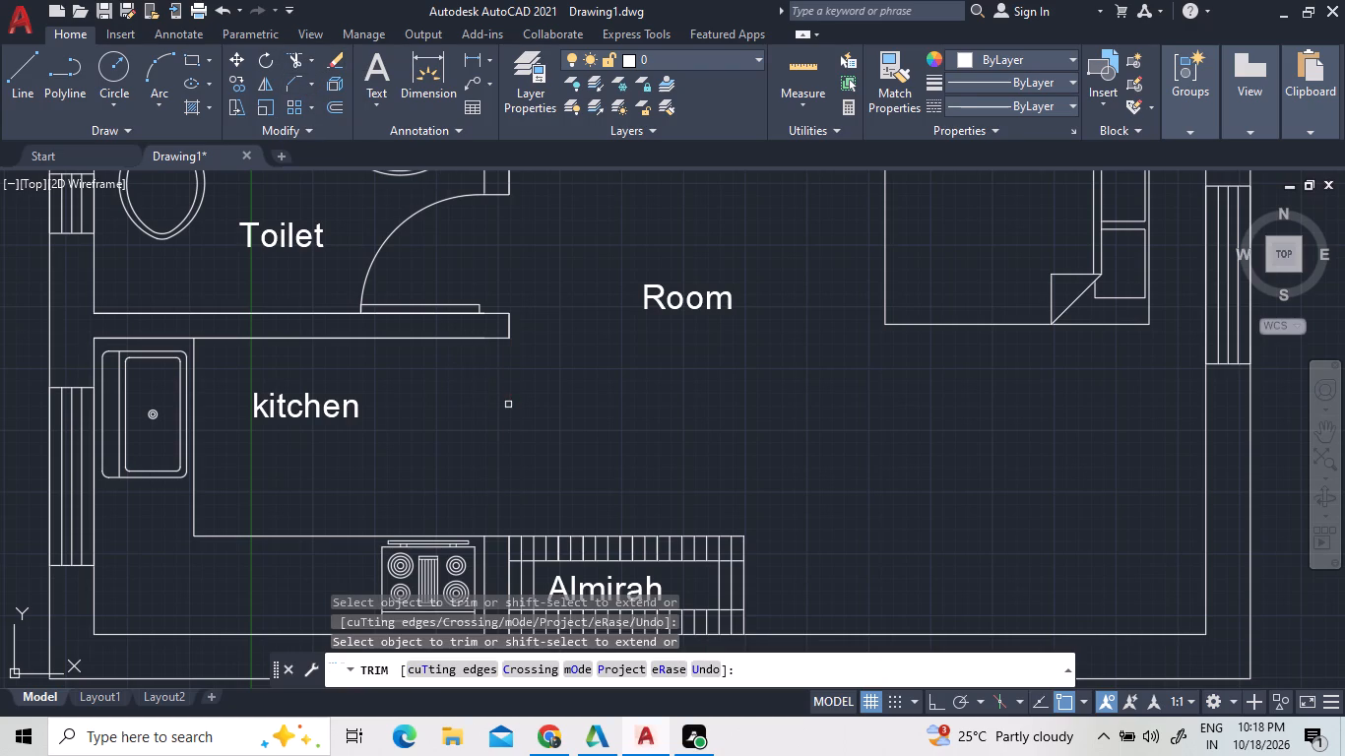
pyautogui.scroll(-2, 566, 403)
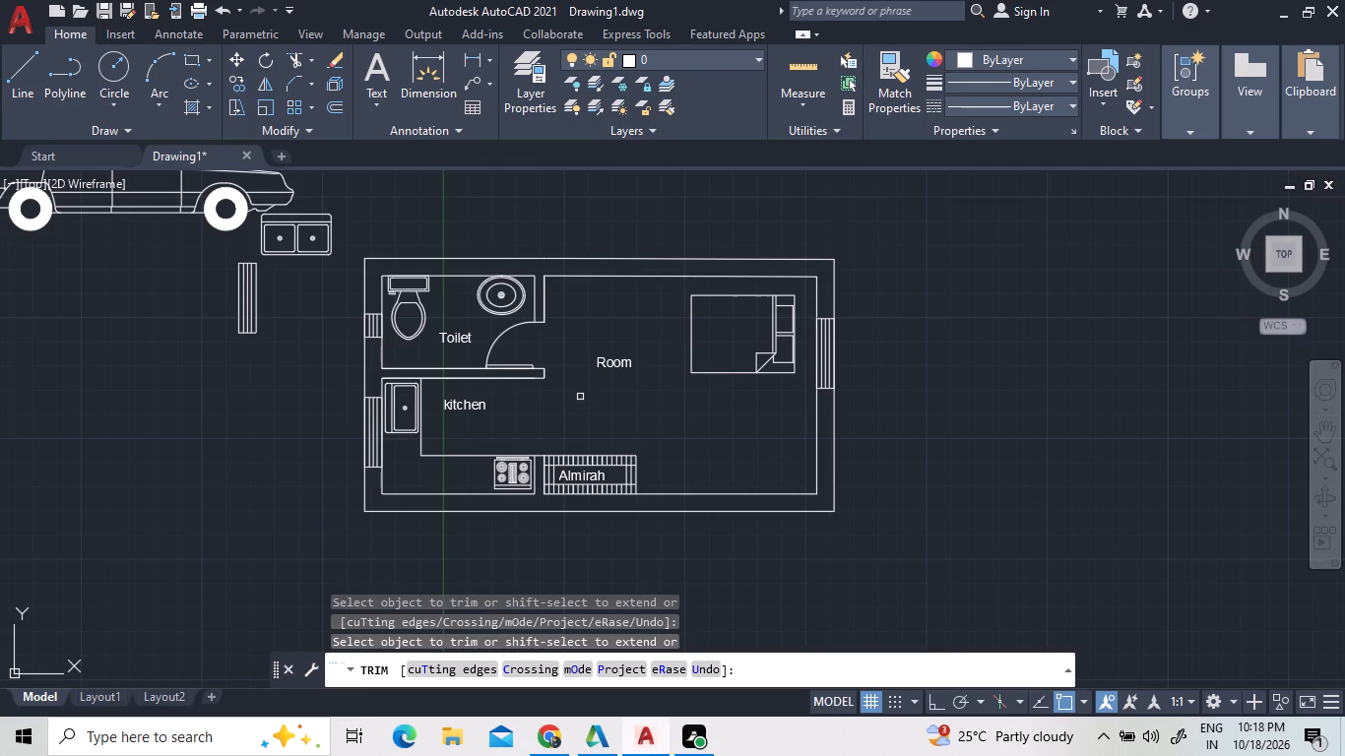
pyautogui.scroll(1, 580, 396)
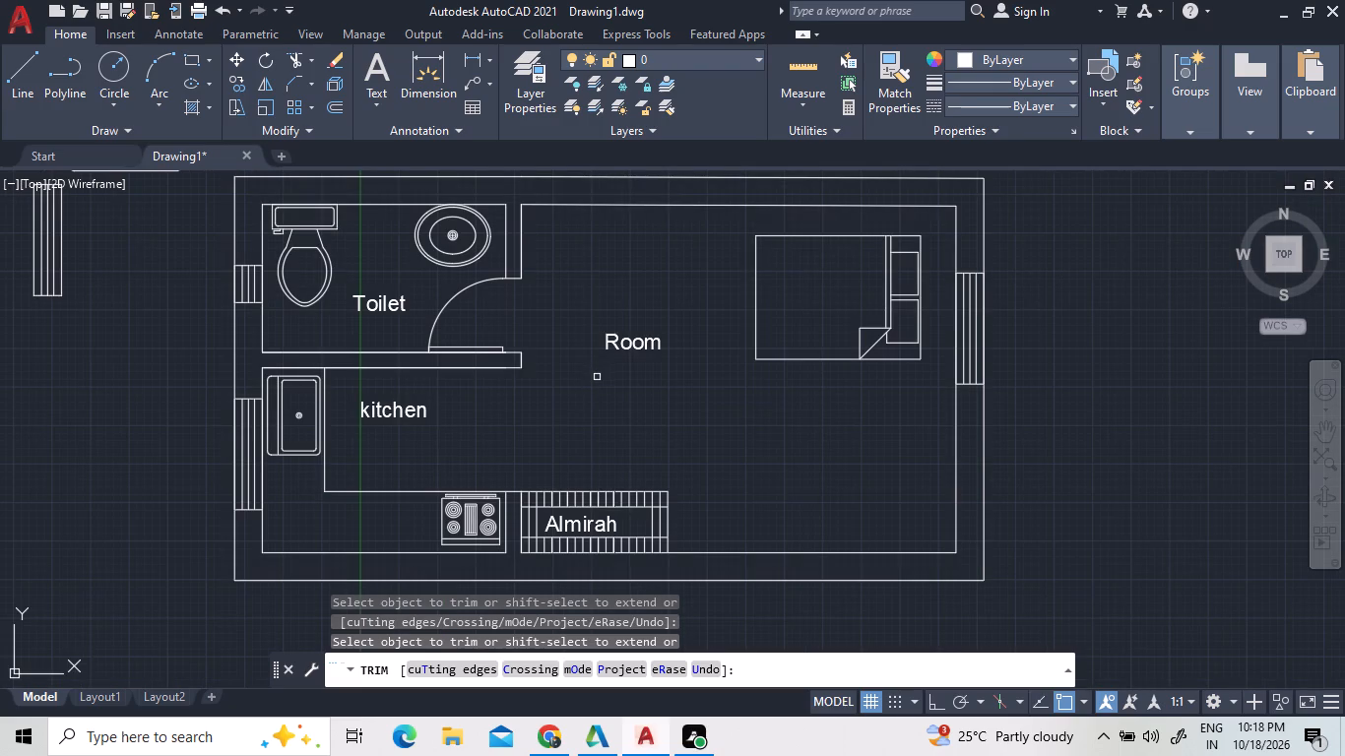
pyautogui.scroll(-1, 586, 379)
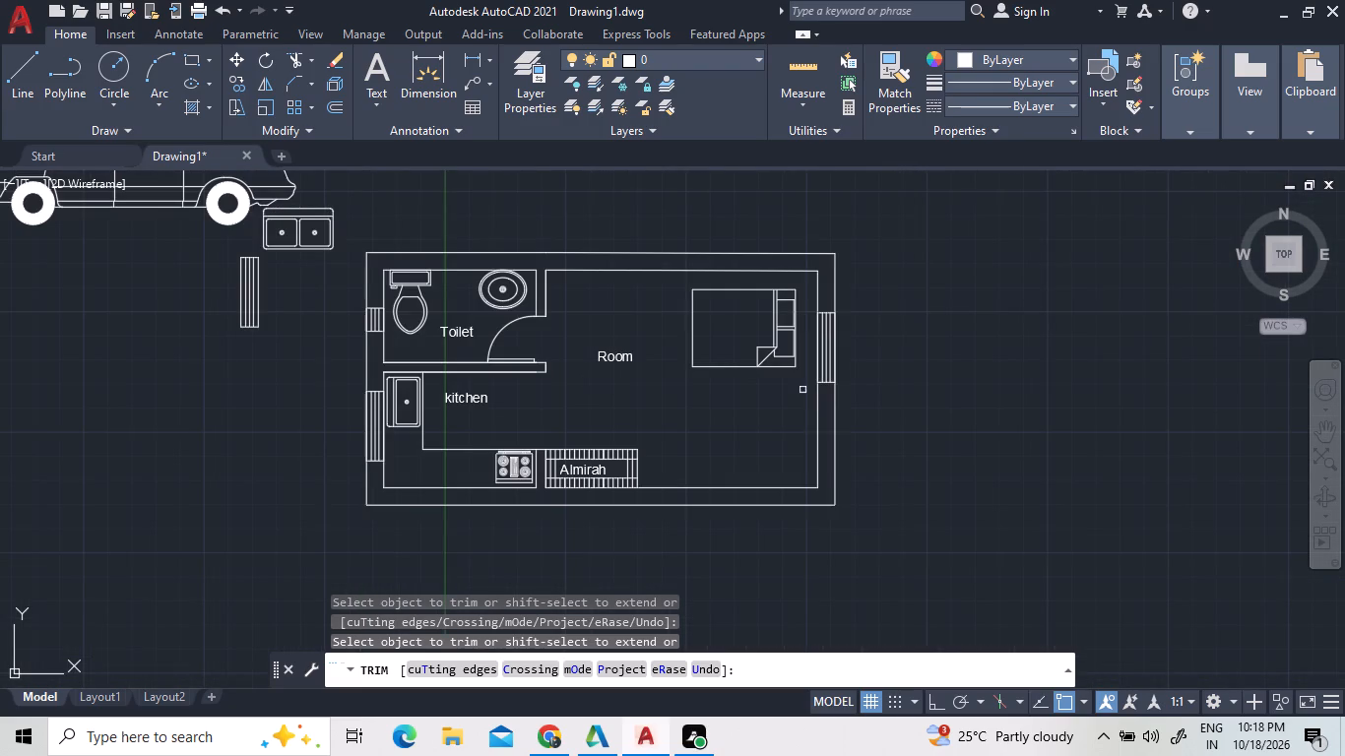
pyautogui.scroll(1, 858, 405)
pyautogui.rightClick(857, 405)
pyautogui.click(884, 410)
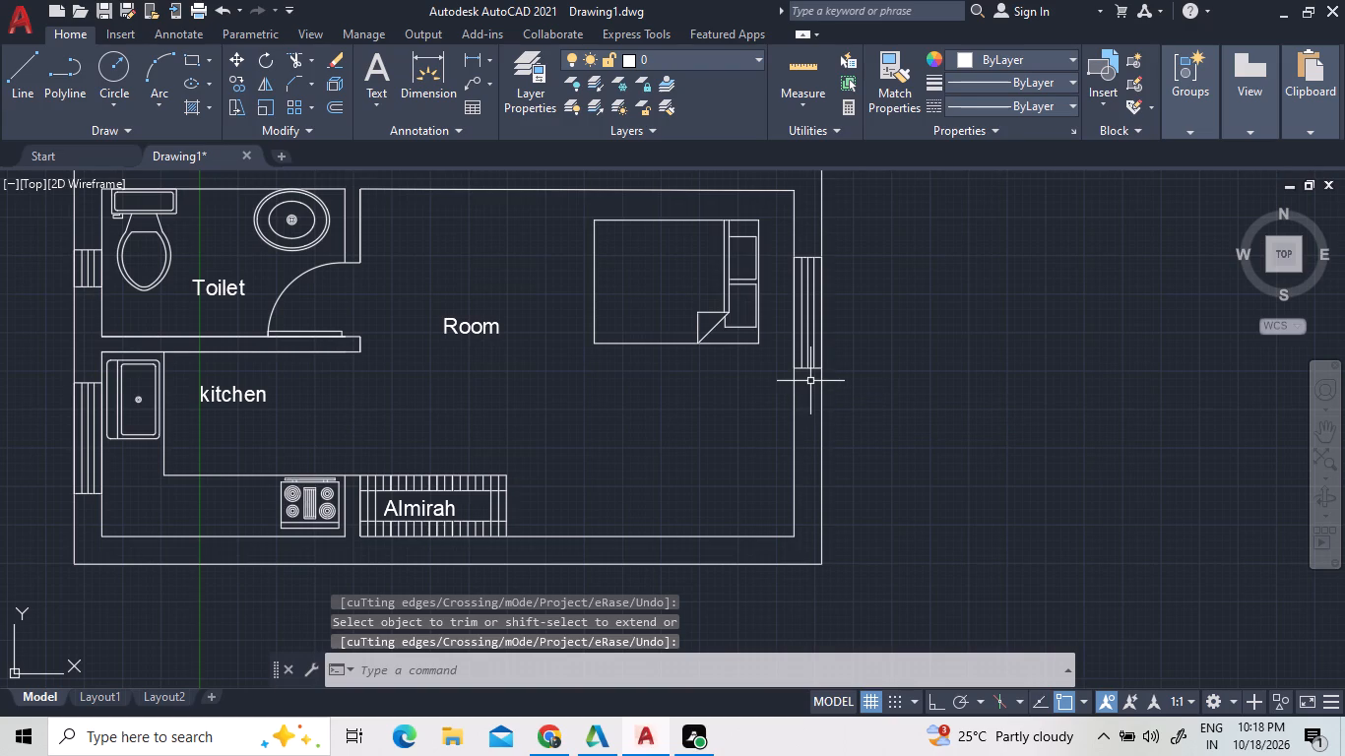
# Copy the toilet door into the open floor area of the large room below the bed.
pyautogui.scroll(1, 810, 381)
pyautogui.scroll(-1, 810, 381)
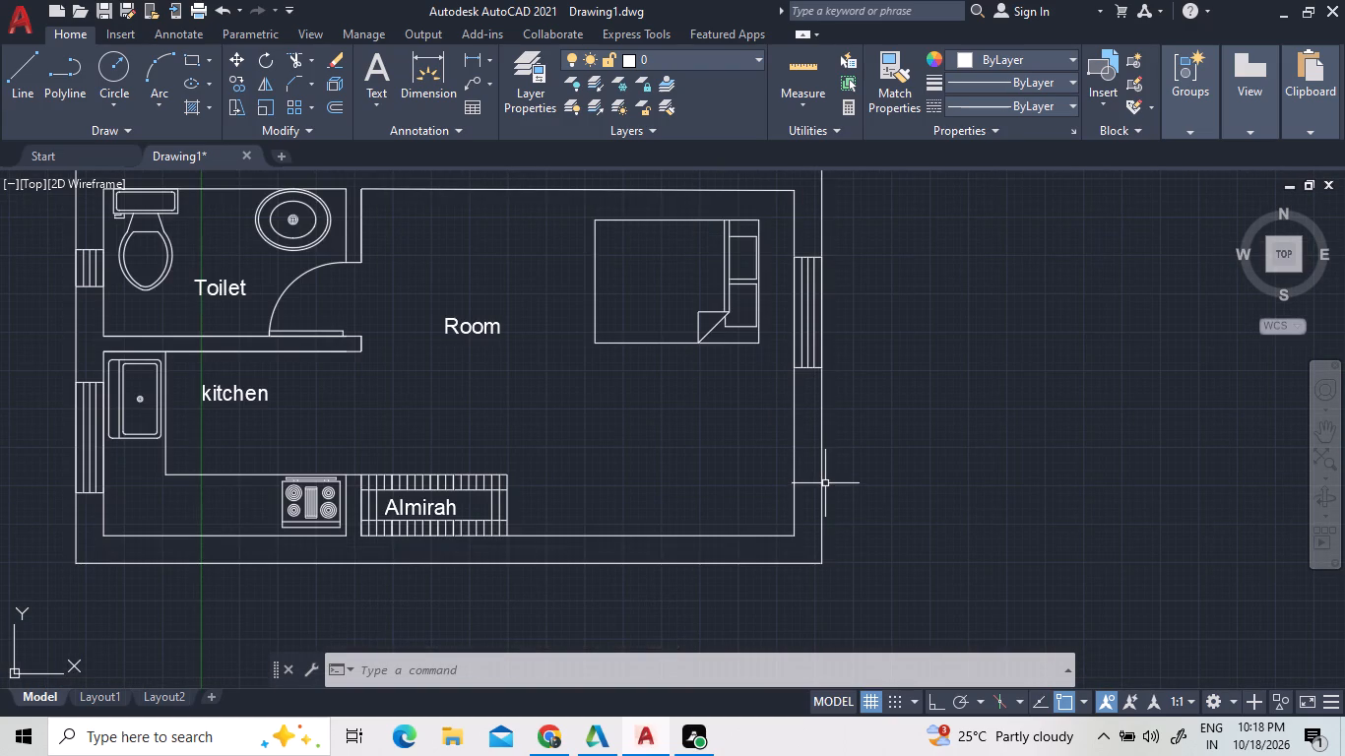
pyautogui.click(314, 269)
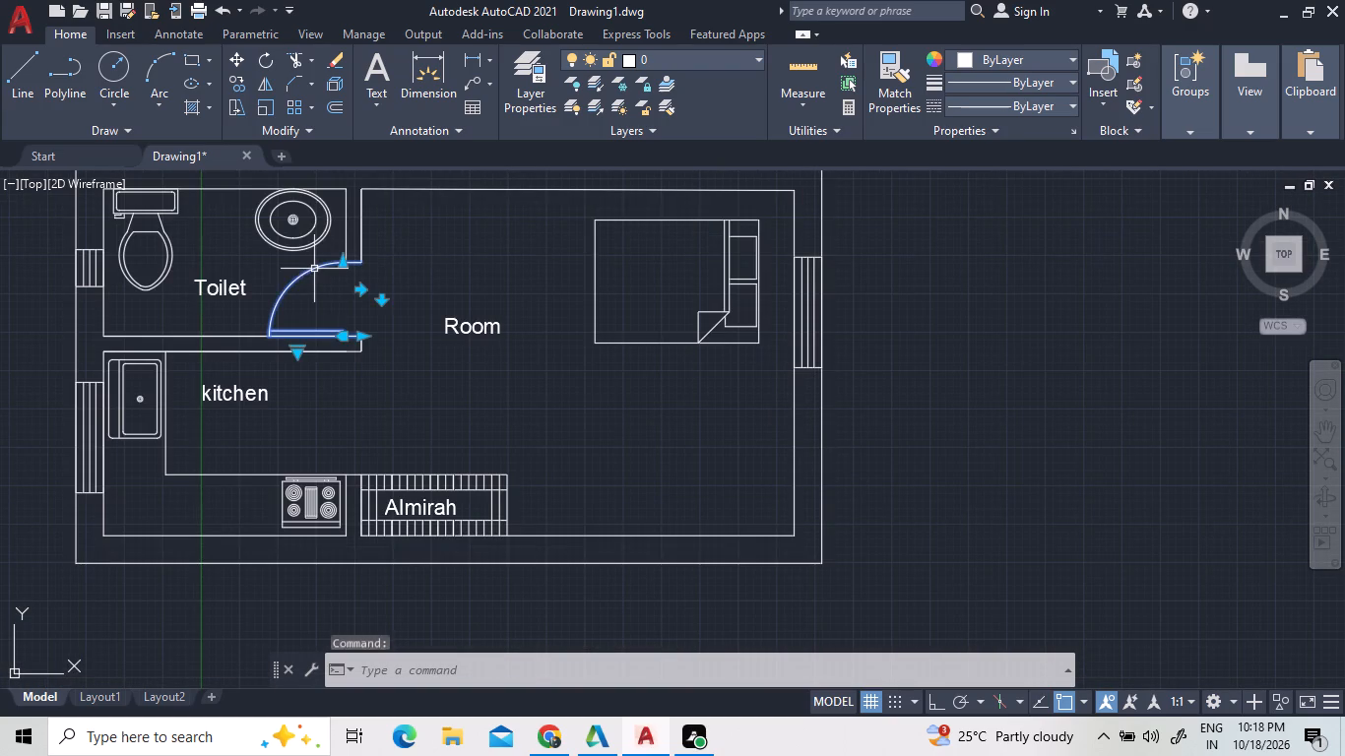
pyautogui.rightClick(317, 274)
pyautogui.click(406, 410)
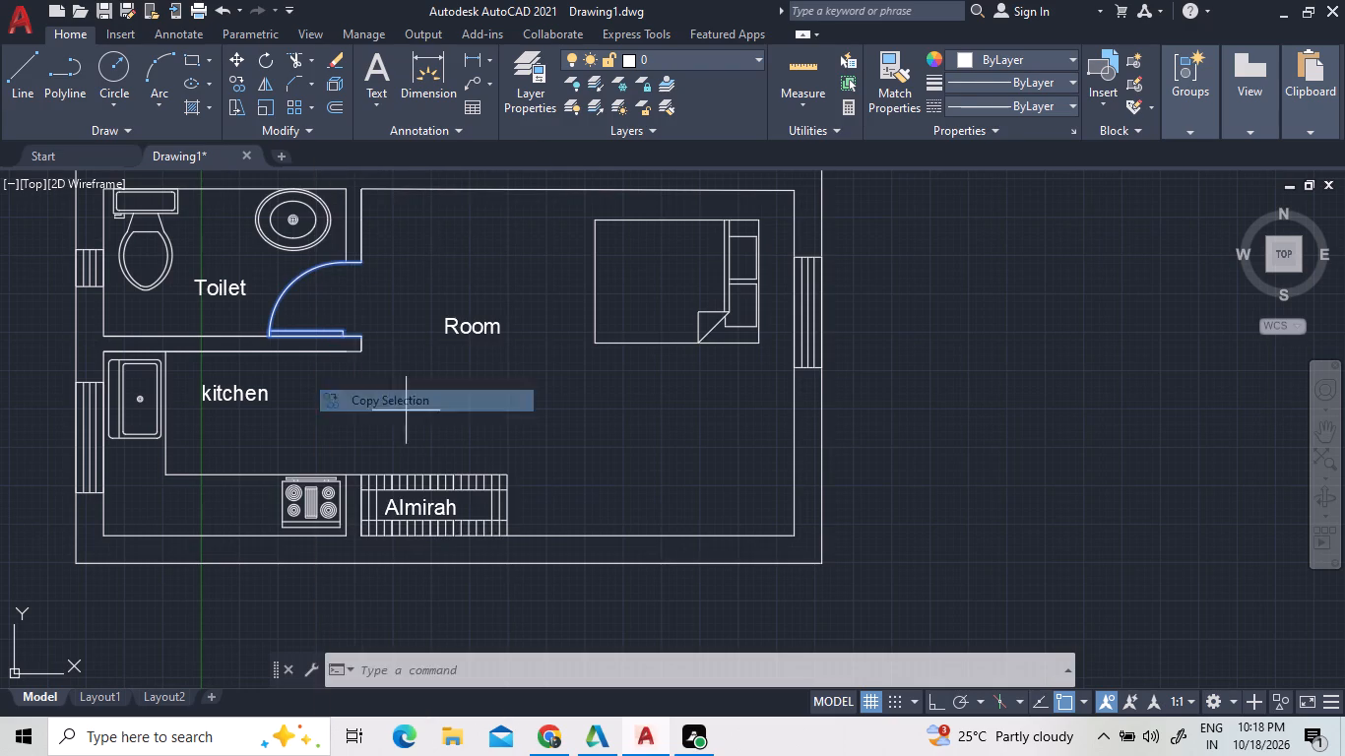
pyautogui.click(375, 332)
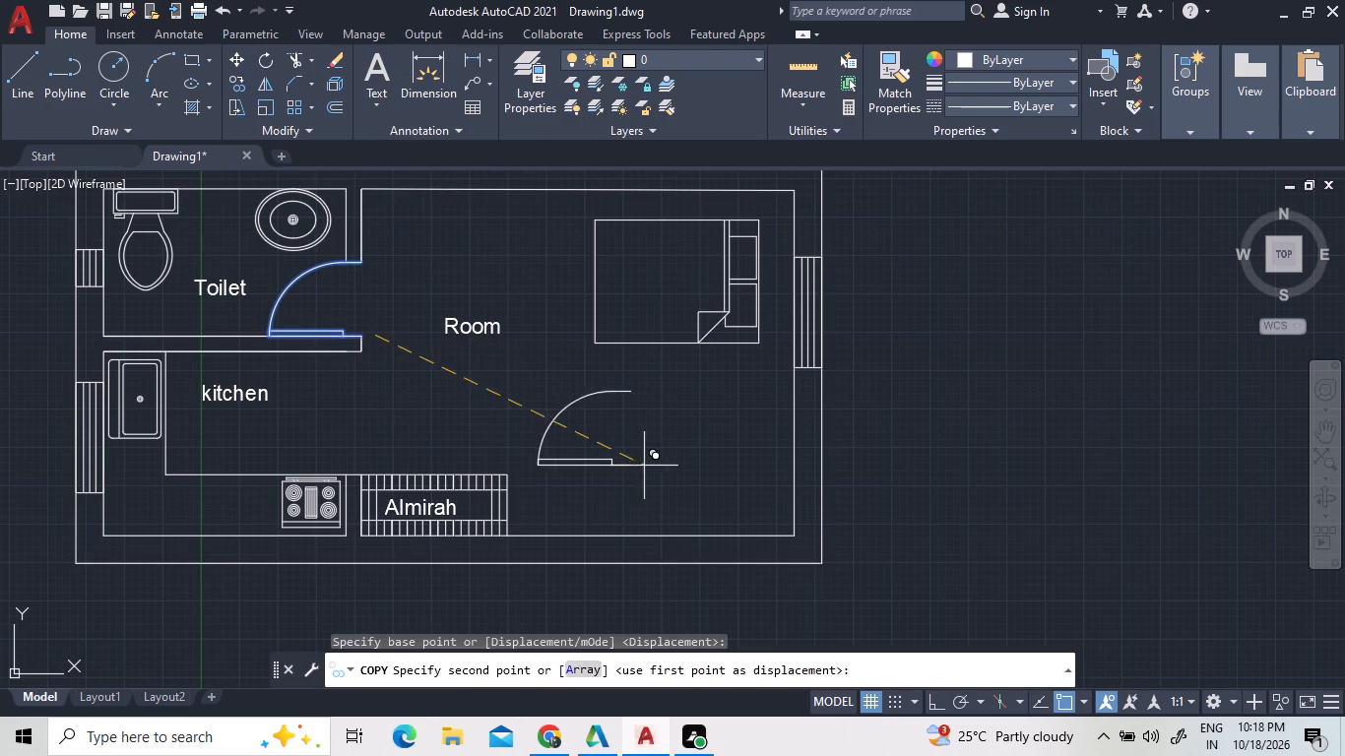
pyautogui.click(699, 478)
pyautogui.rightClick(575, 419)
pyautogui.click(601, 438)
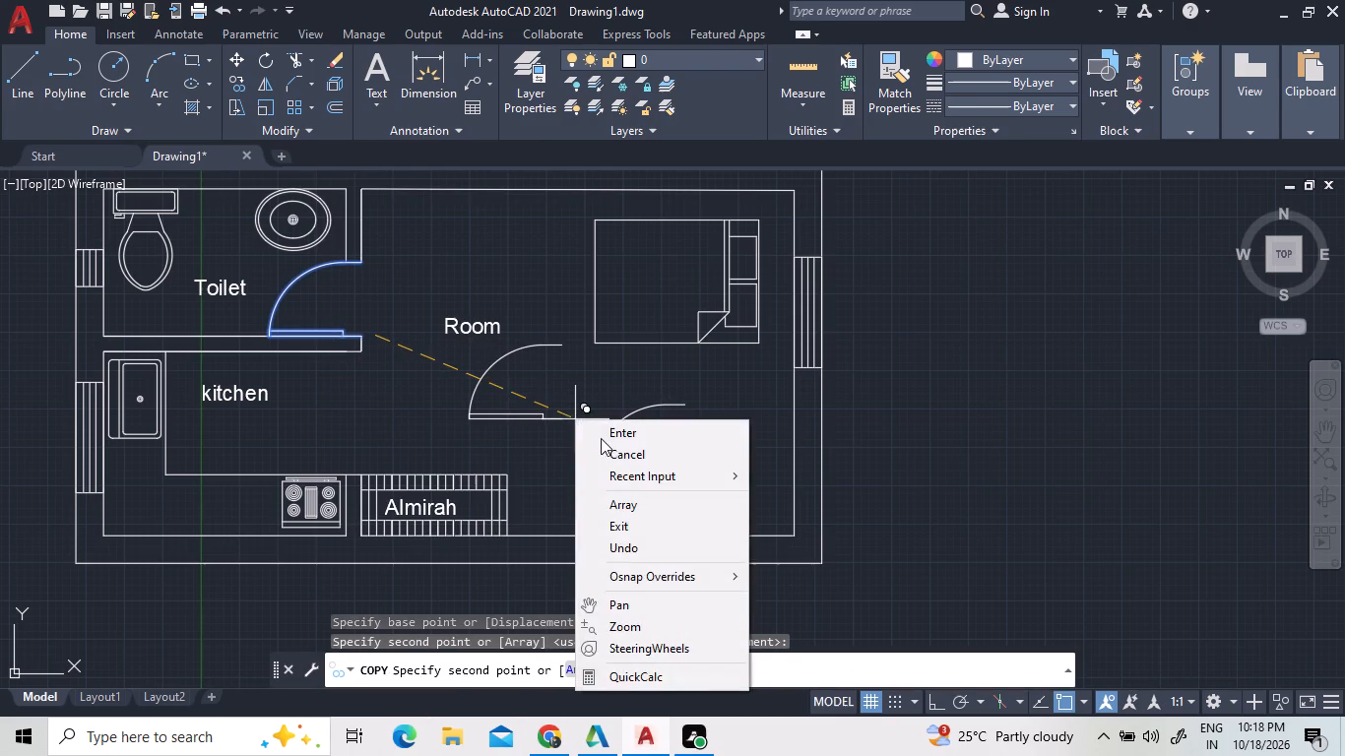
# Stretch the copied door in the large room to the next larger door width.
pyautogui.click(642, 476)
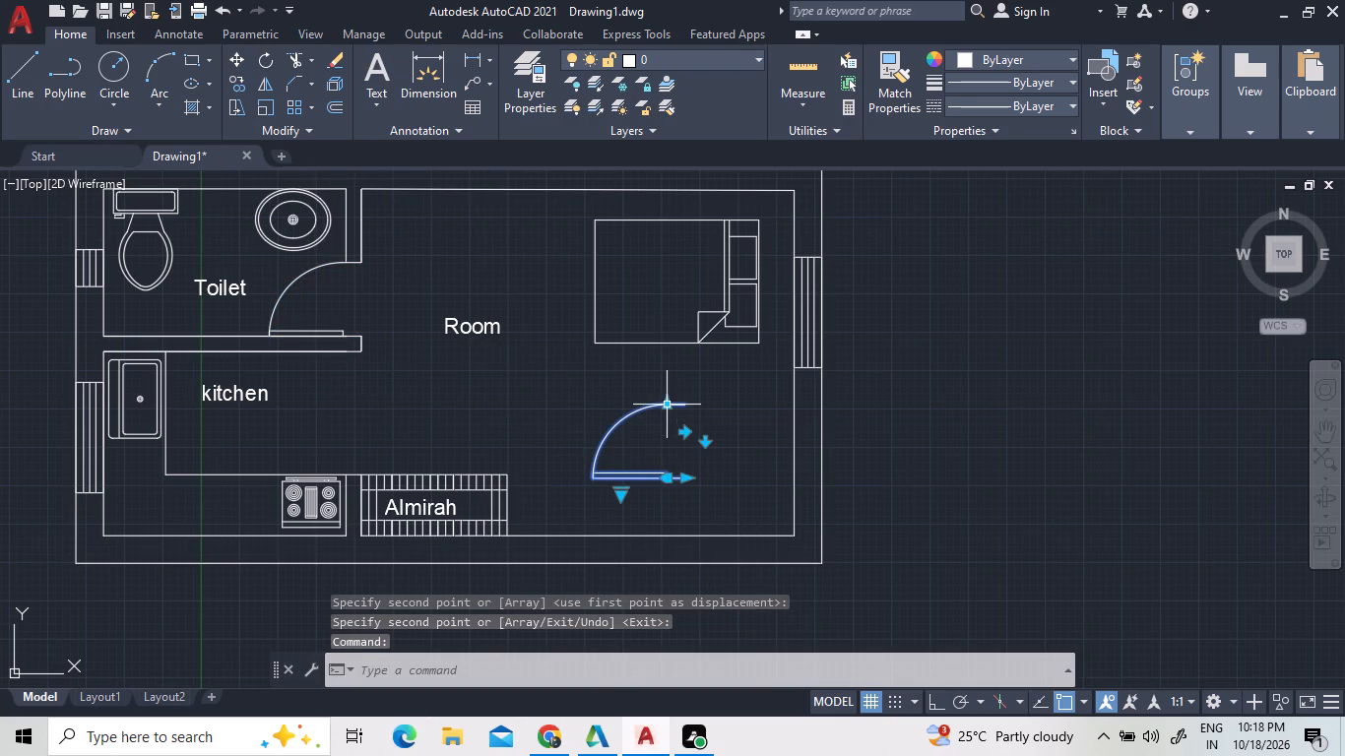
pyautogui.doubleClick(671, 403)
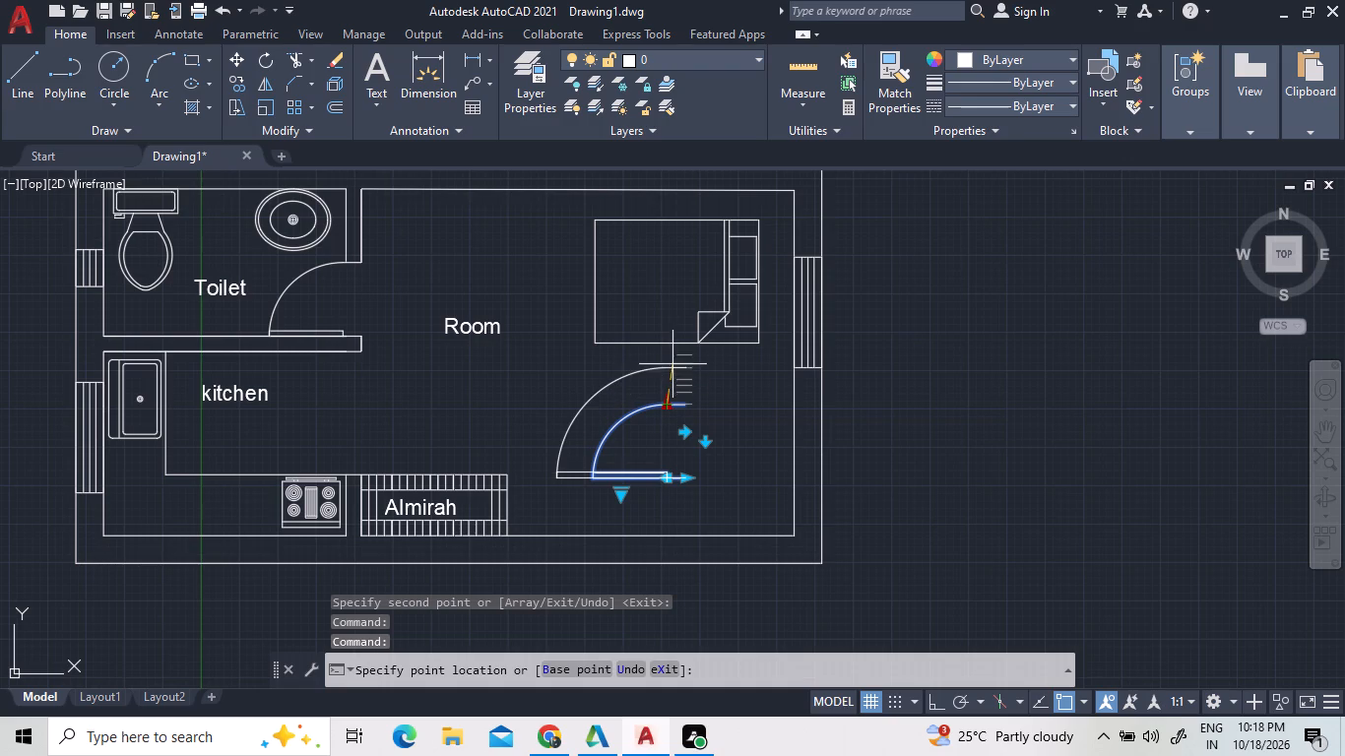
pyautogui.doubleClick(672, 369)
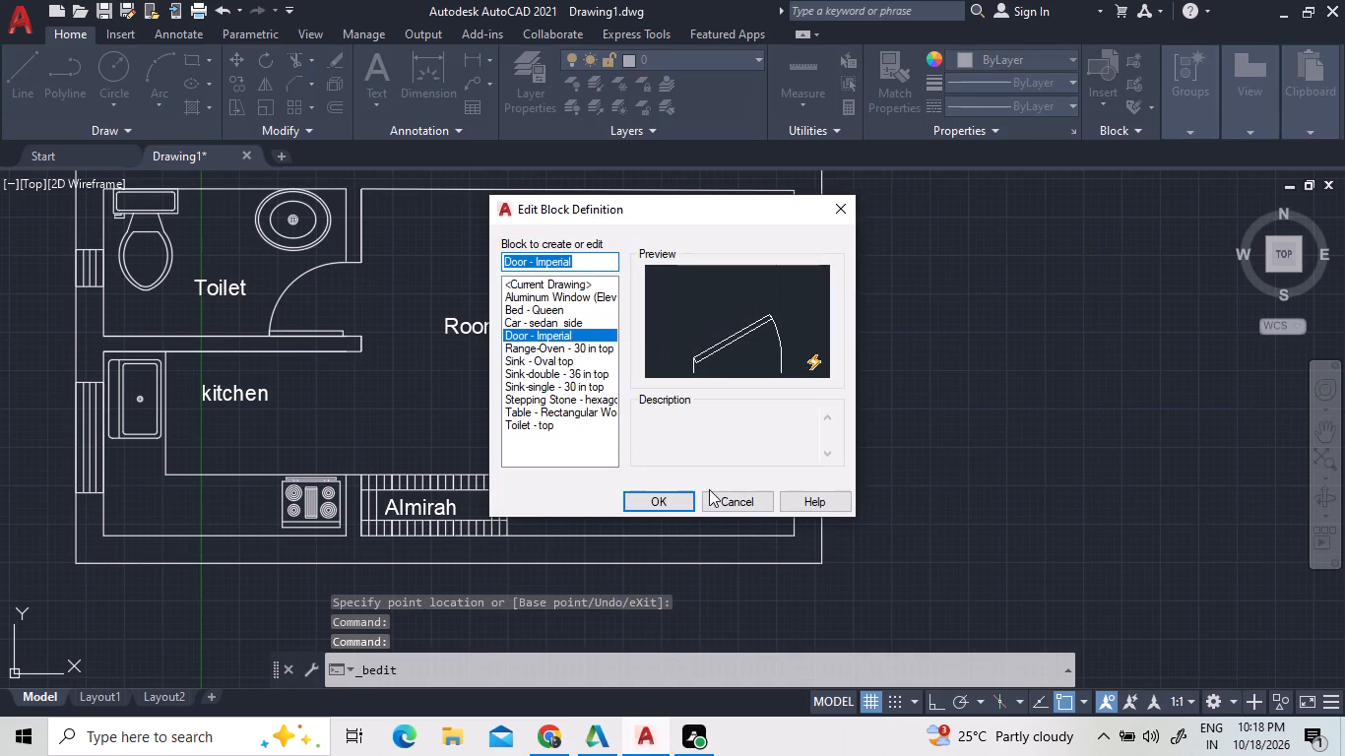
pyautogui.click(711, 489)
pyautogui.click(720, 501)
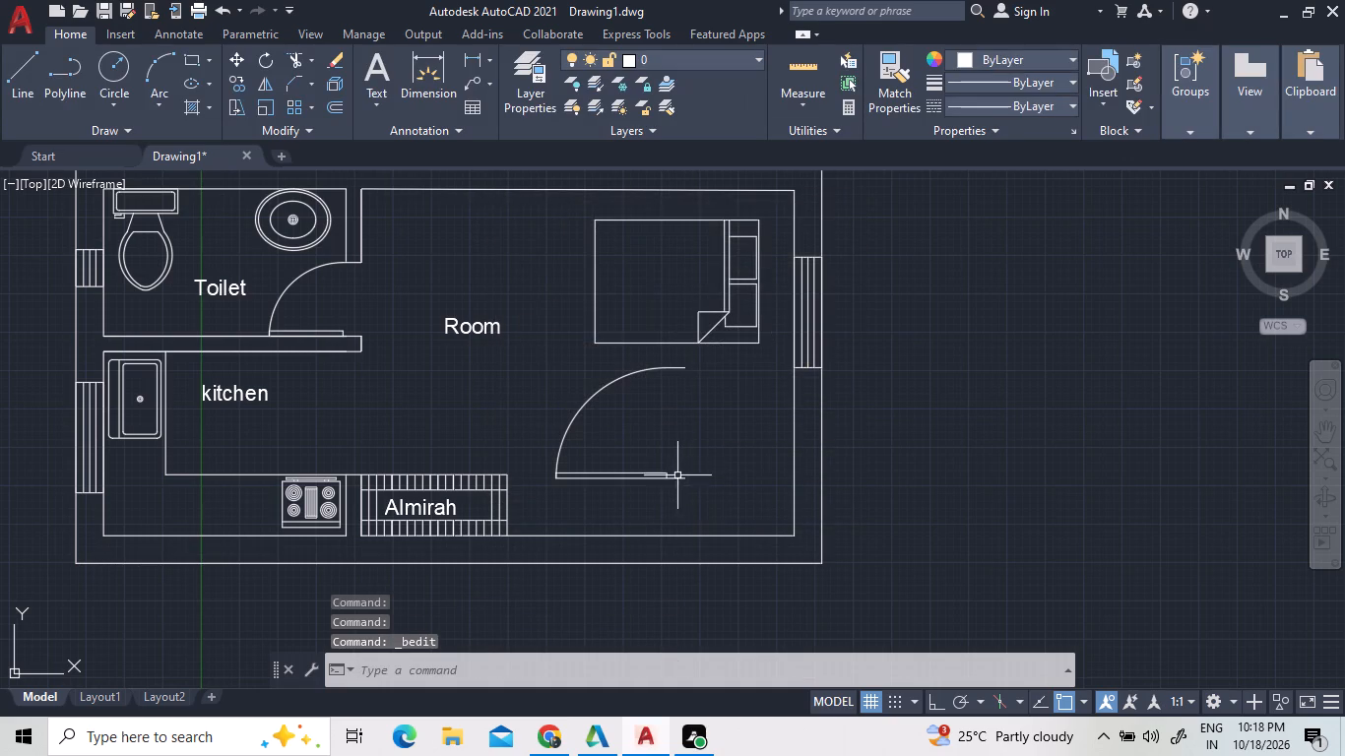
# Move the enlarged door by its leaf-side jamb end to the window-side outer wall line, level with the large room's lower inner wall line.
pyautogui.click(680, 478)
pyautogui.rightClick(684, 477)
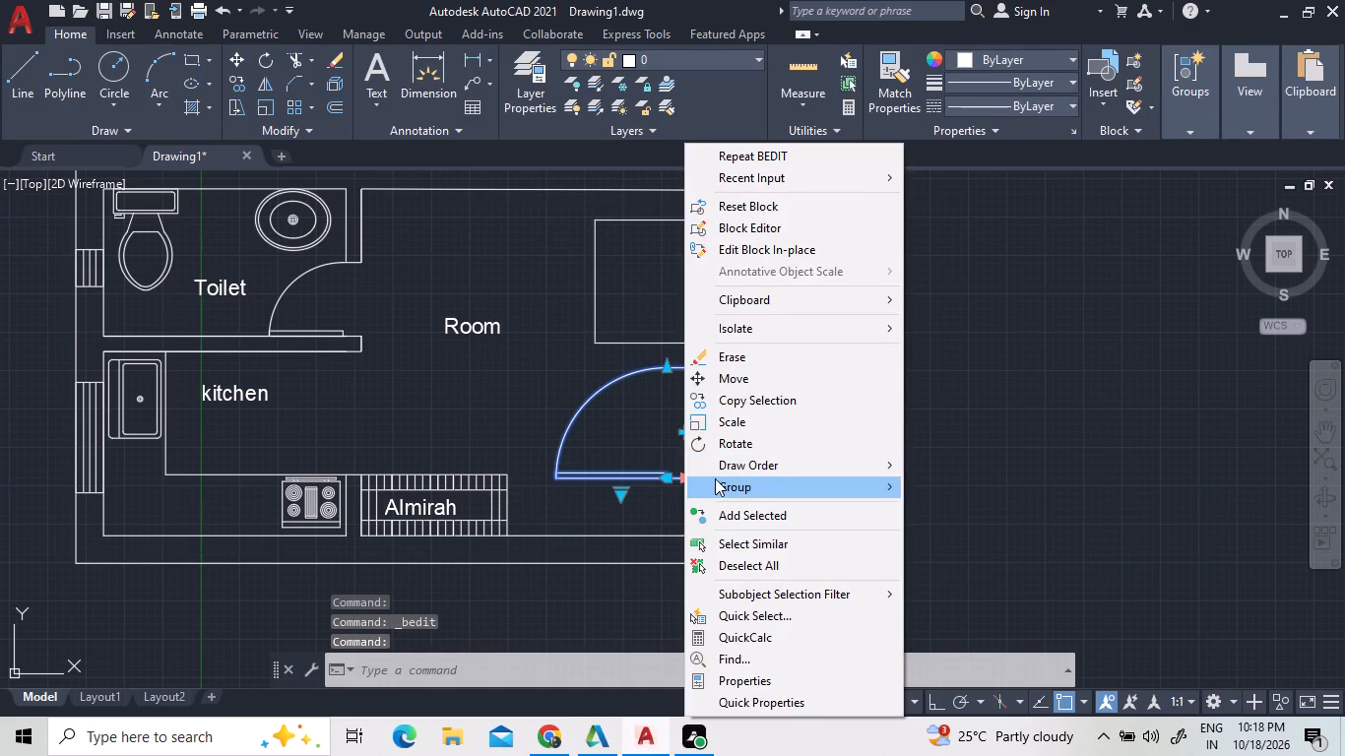
pyautogui.click(723, 376)
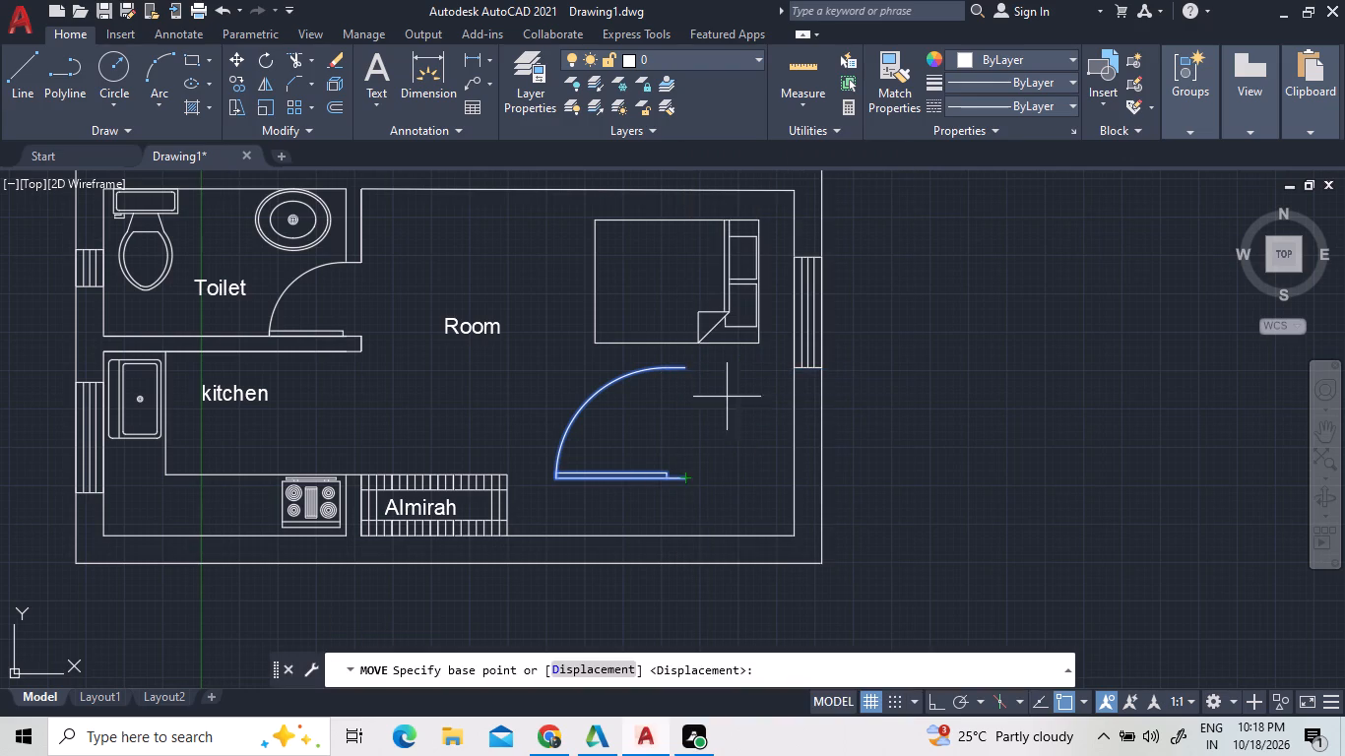
pyautogui.click(684, 480)
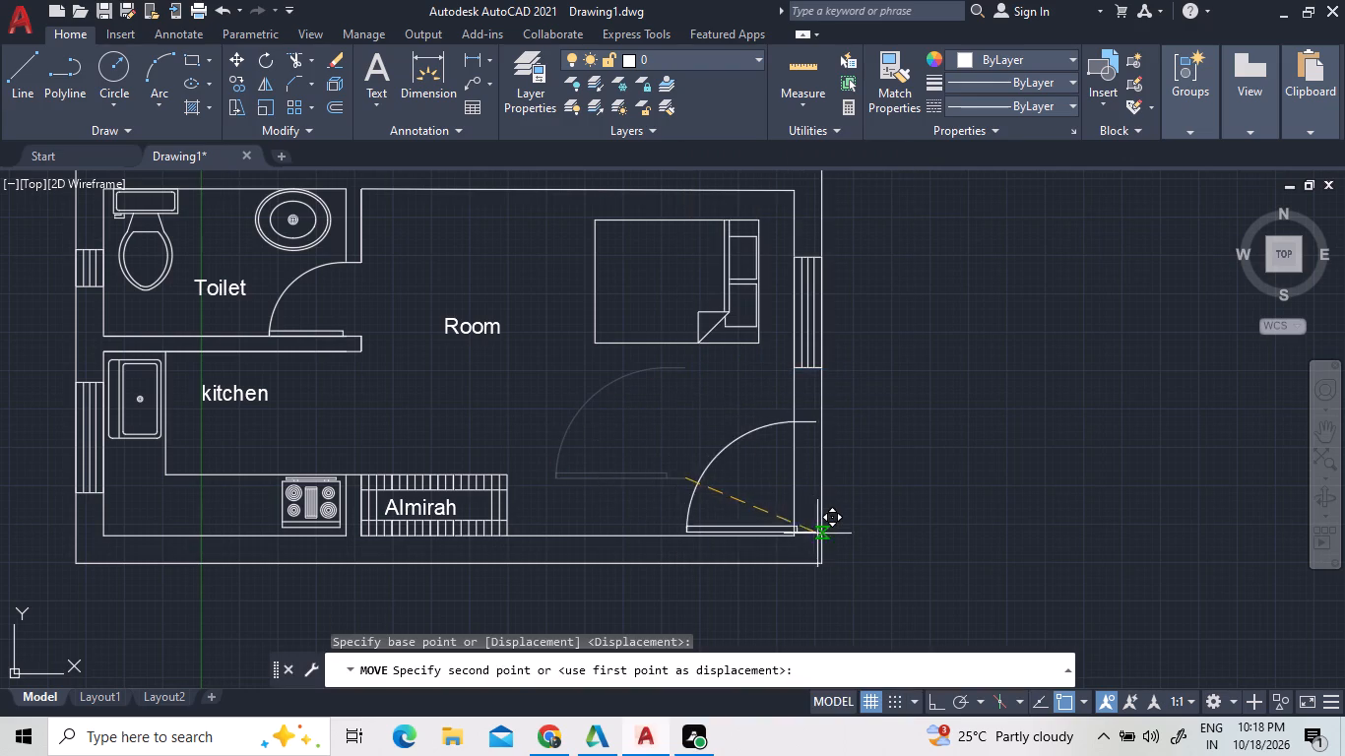
pyautogui.scroll(4, 819, 538)
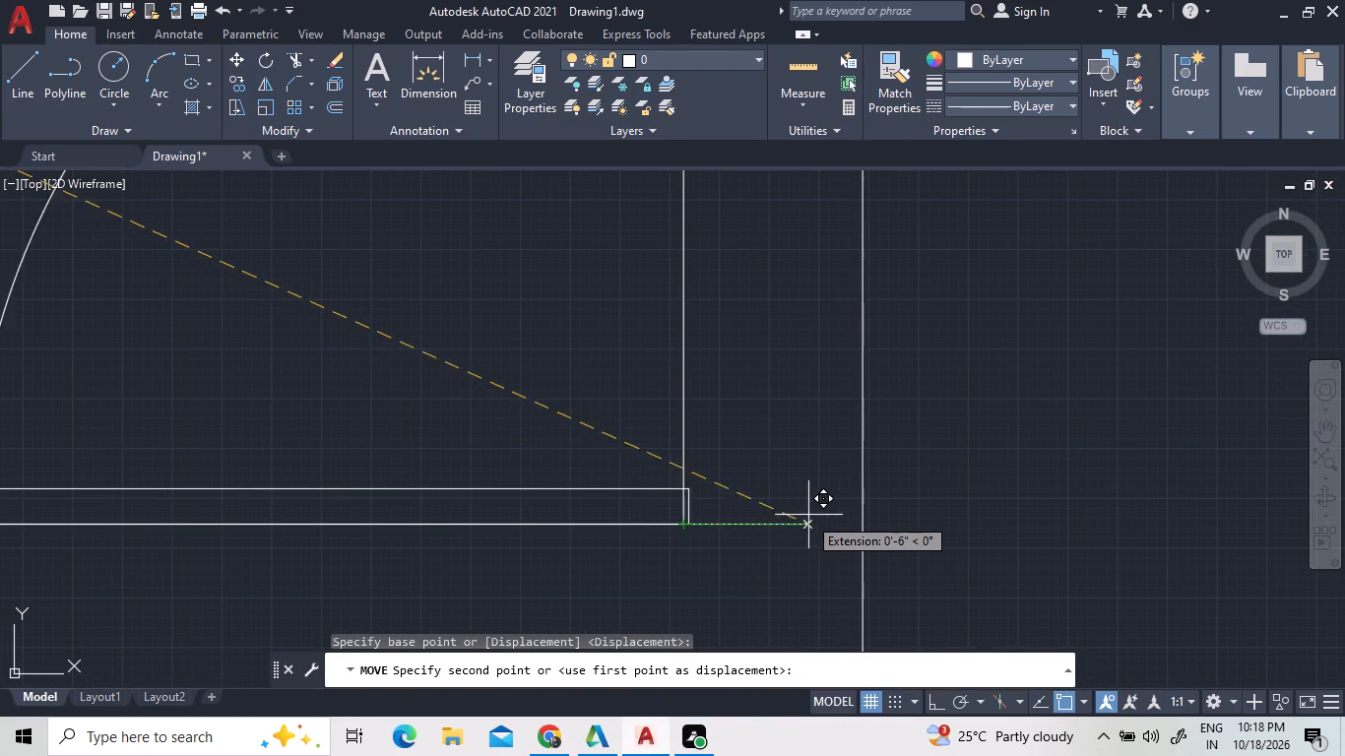
pyautogui.doubleClick(861, 525)
# Trim the inner and outer wall lines across the entrance door opening, including the leftover stub inside the door leaf.
pyautogui.scroll(-1, 801, 484)
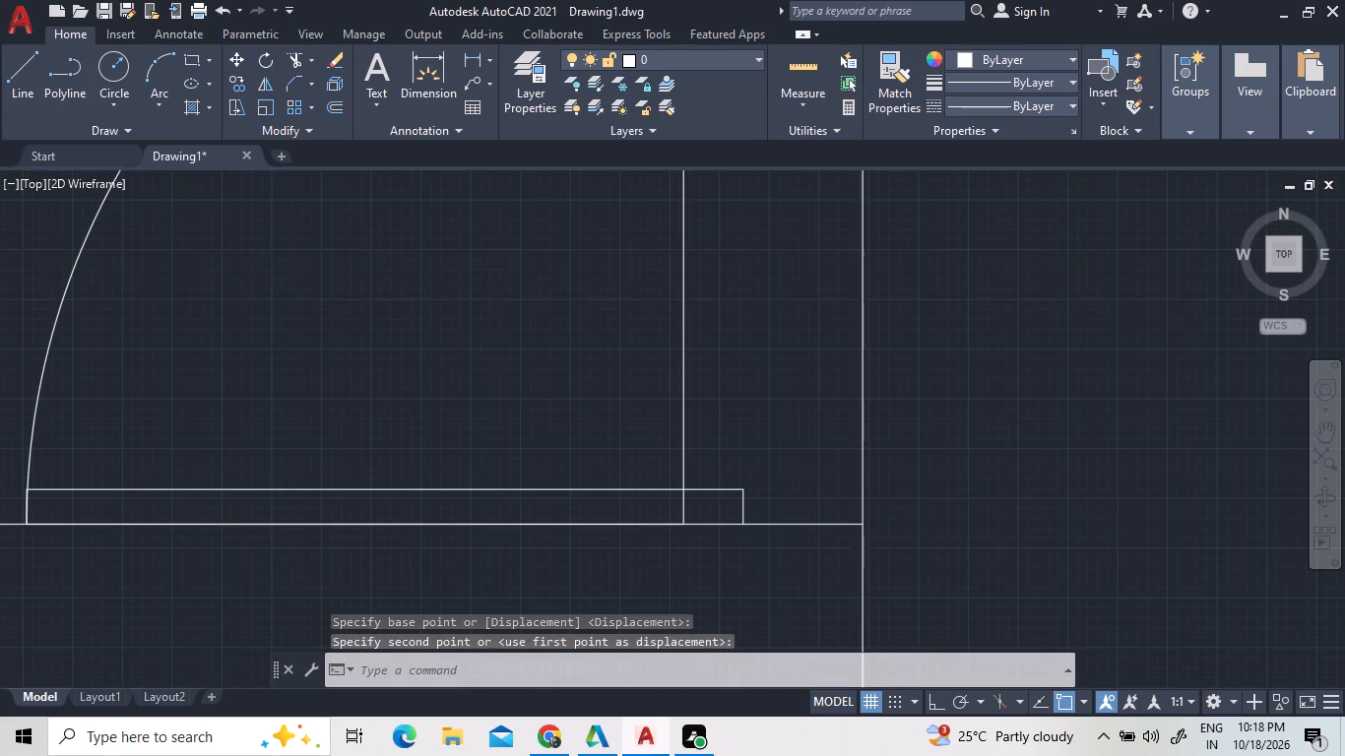
pyautogui.scroll(-2, 719, 503)
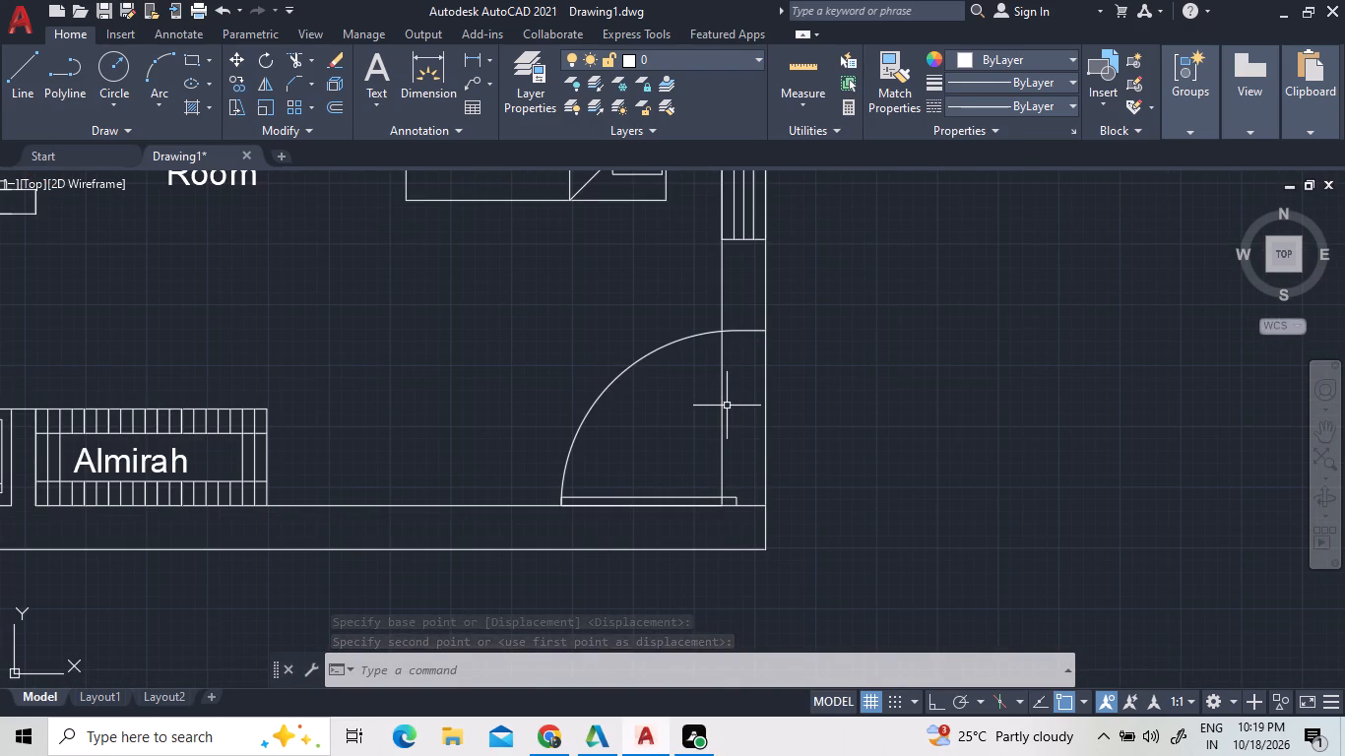
pyautogui.tripleClick(296, 55)
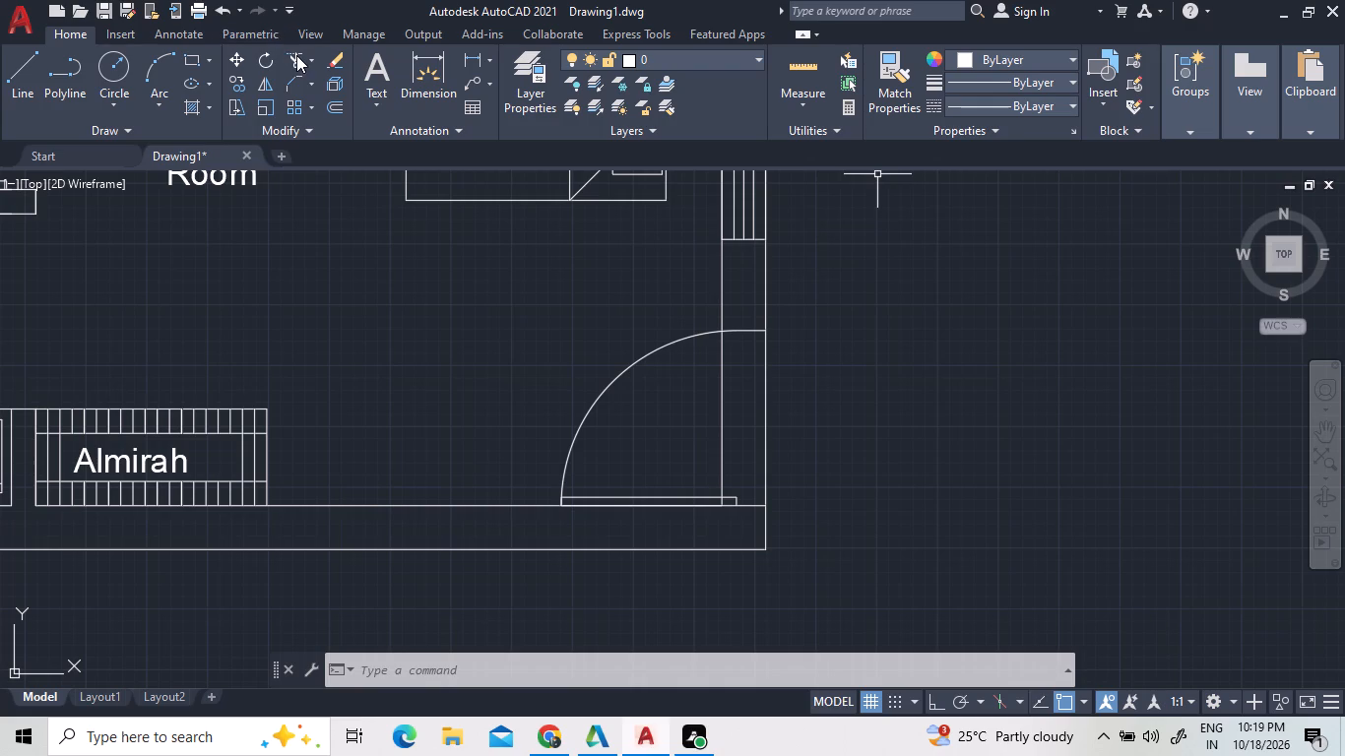
pyautogui.click(724, 370)
pyautogui.click(763, 371)
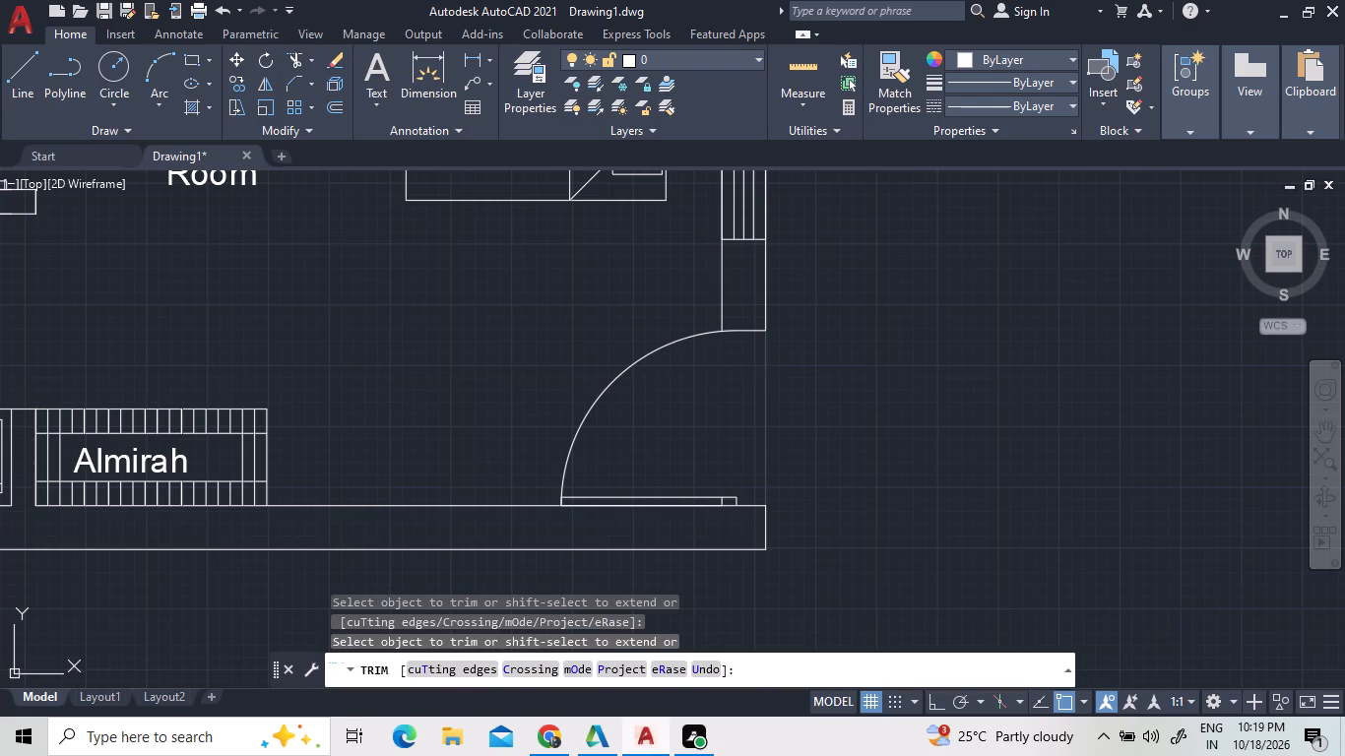
pyautogui.doubleClick(720, 504)
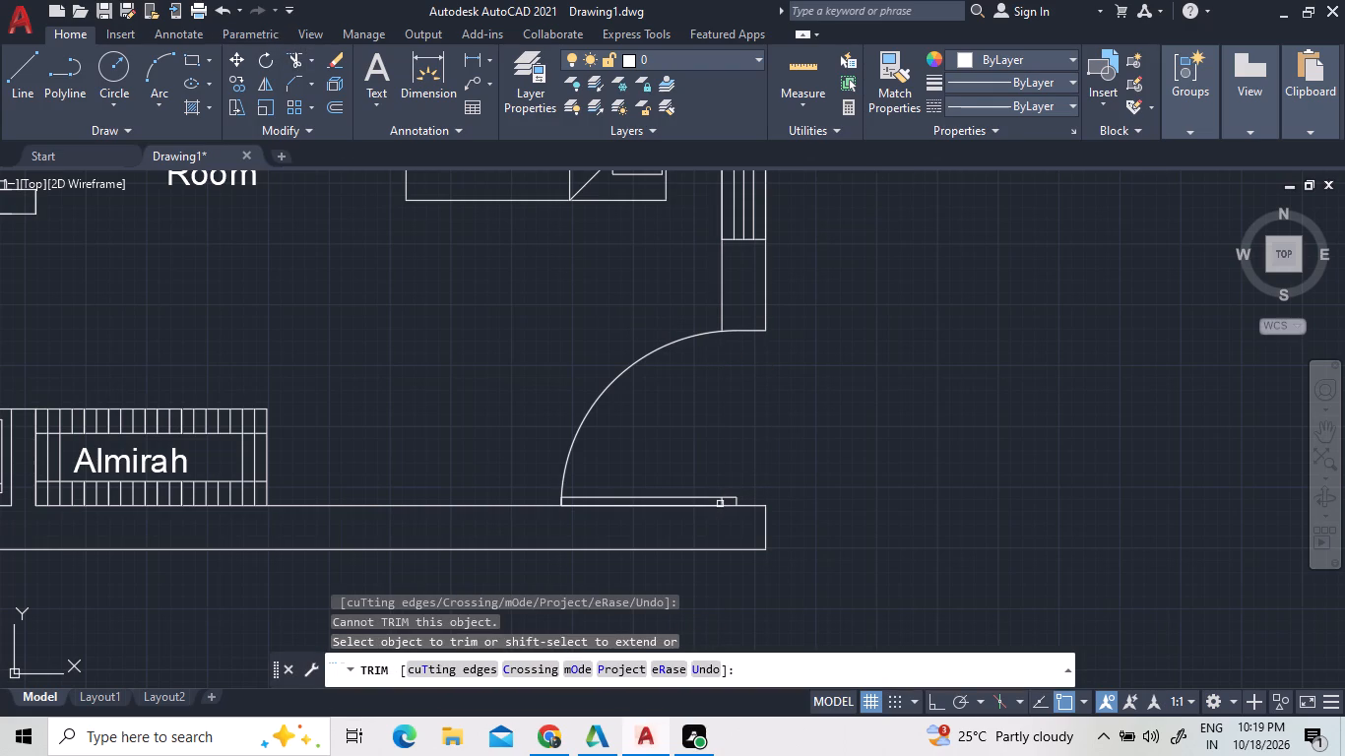
pyautogui.click(724, 502)
# Examine the toilet door, the partition end beside the kitchen and the entrance door opening for leftover wall lines, and finish trimming.
pyautogui.scroll(-3, 703, 443)
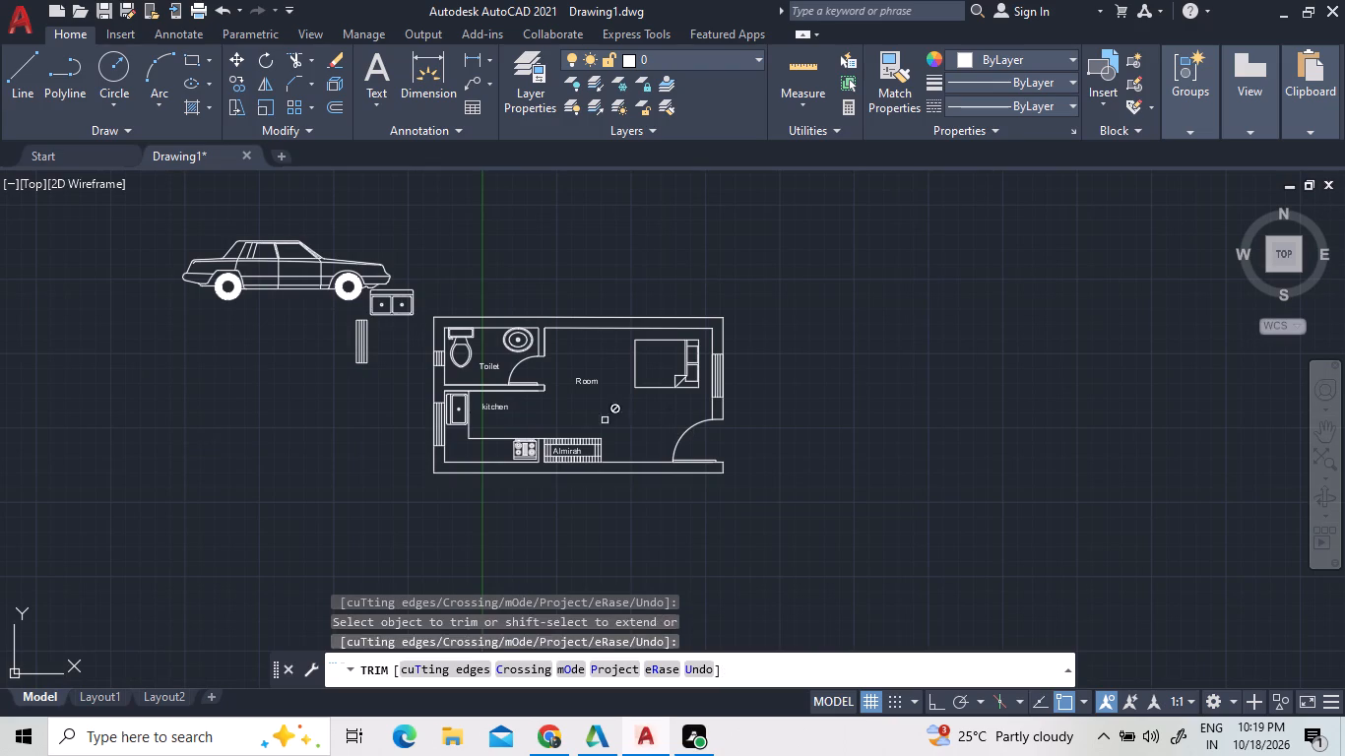
pyautogui.scroll(5, 518, 385)
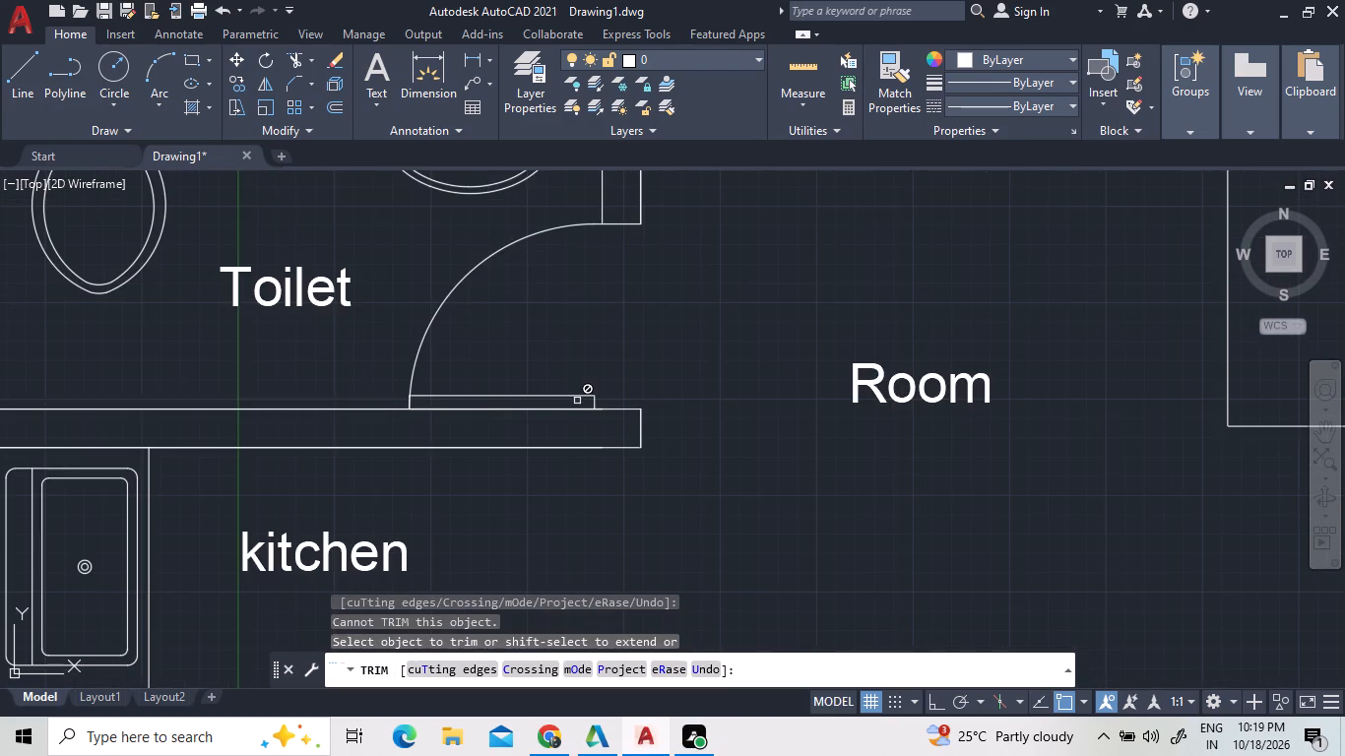
pyautogui.scroll(-1, 597, 406)
pyautogui.scroll(3, 616, 417)
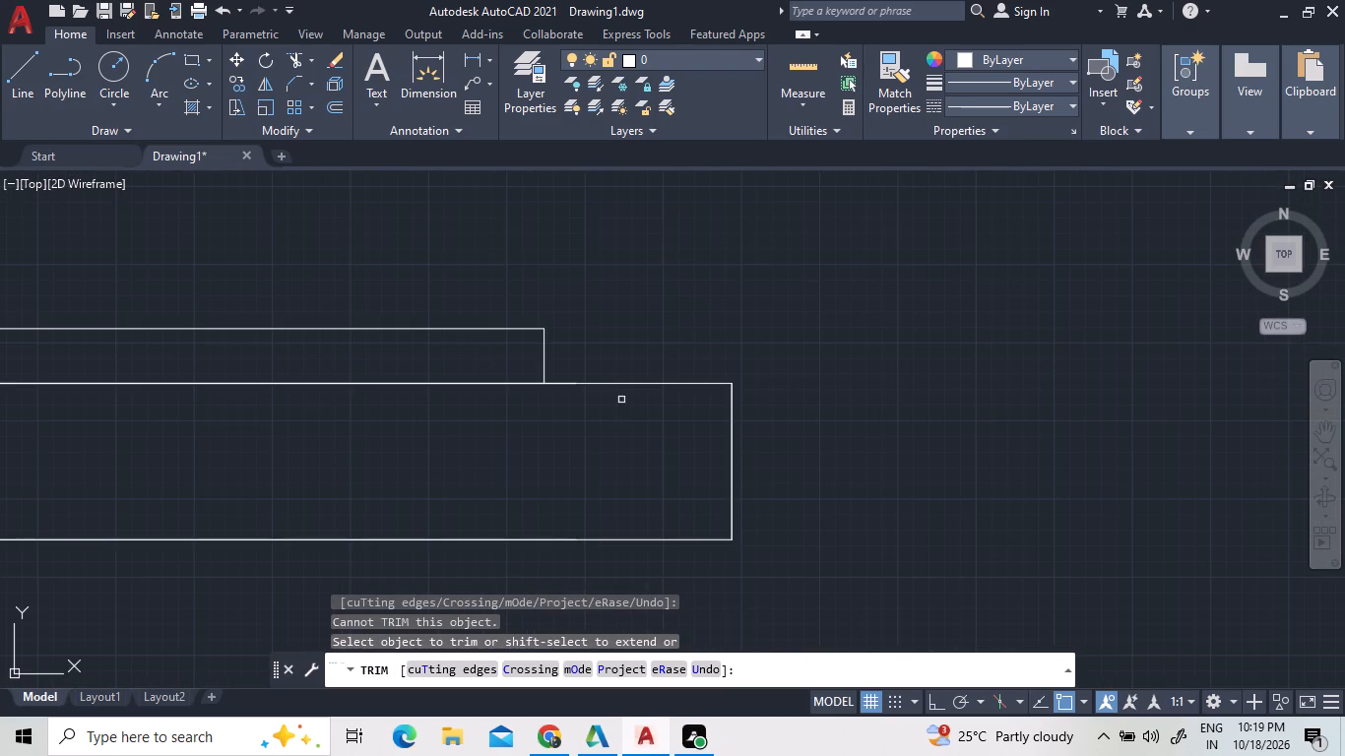
pyautogui.scroll(-5, 662, 342)
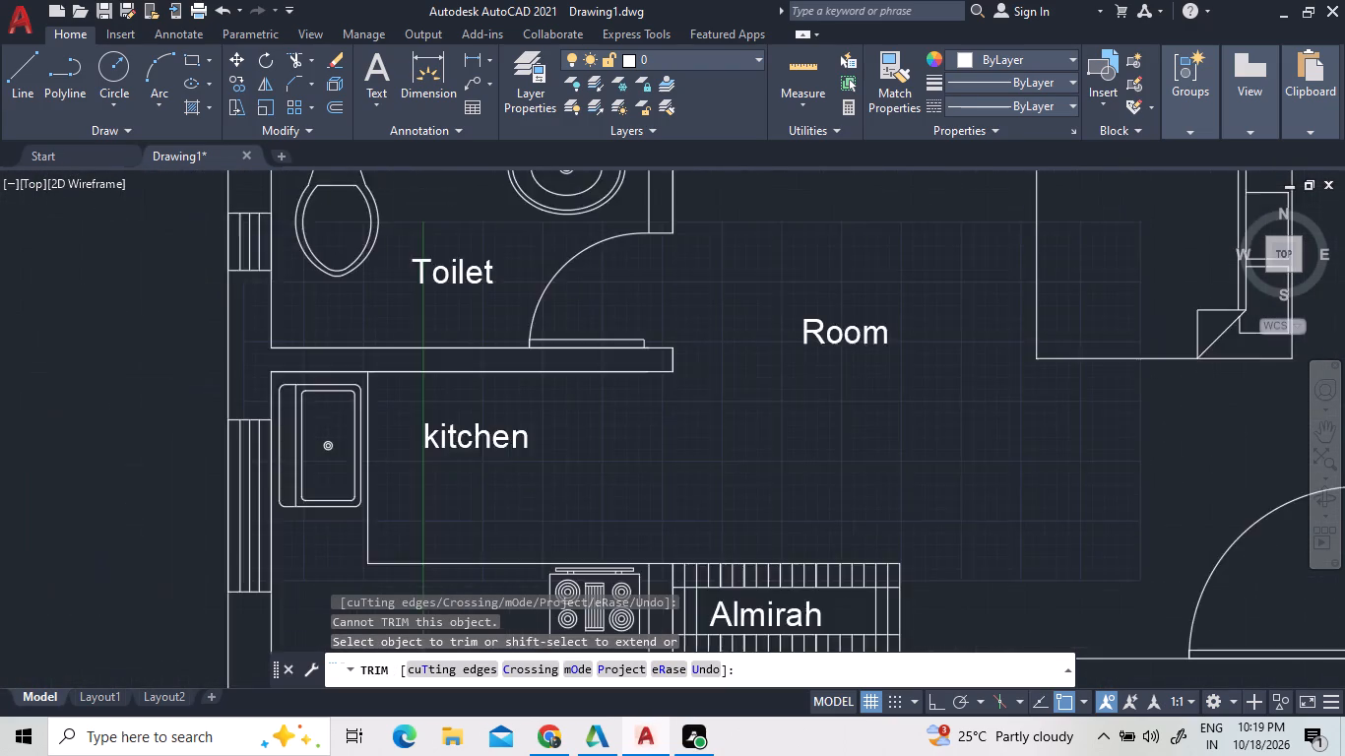
pyautogui.scroll(-3, 662, 342)
pyautogui.scroll(2, 848, 385)
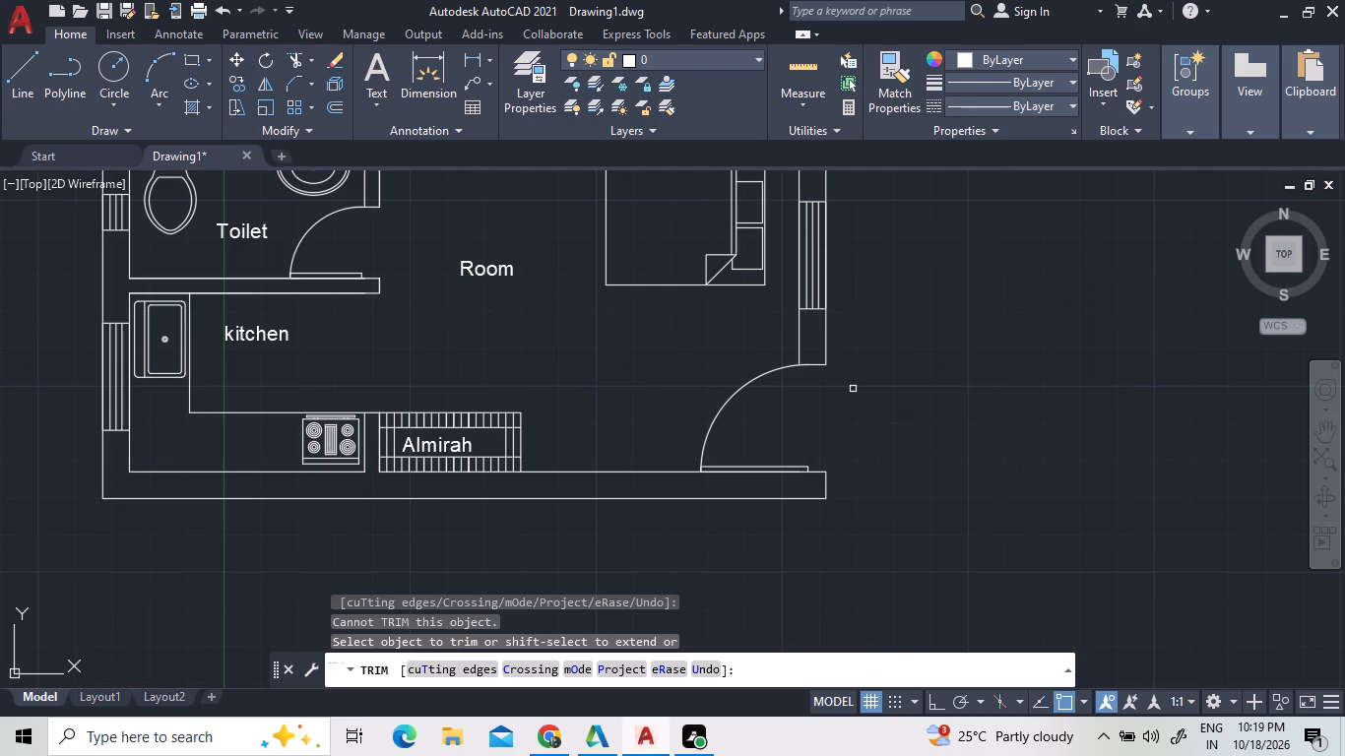
pyautogui.scroll(-3, 696, 432)
pyautogui.scroll(2, 716, 452)
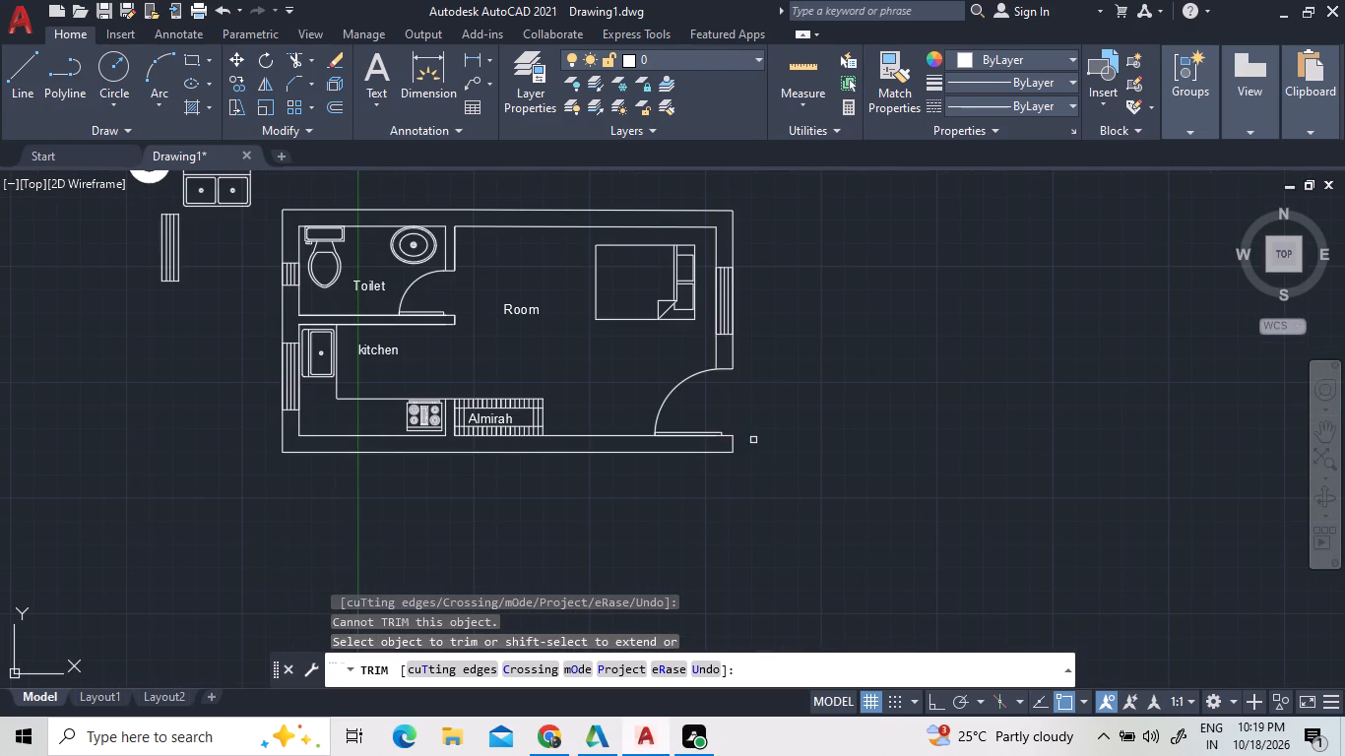
pyautogui.scroll(1, 754, 441)
pyautogui.scroll(-1, 754, 441)
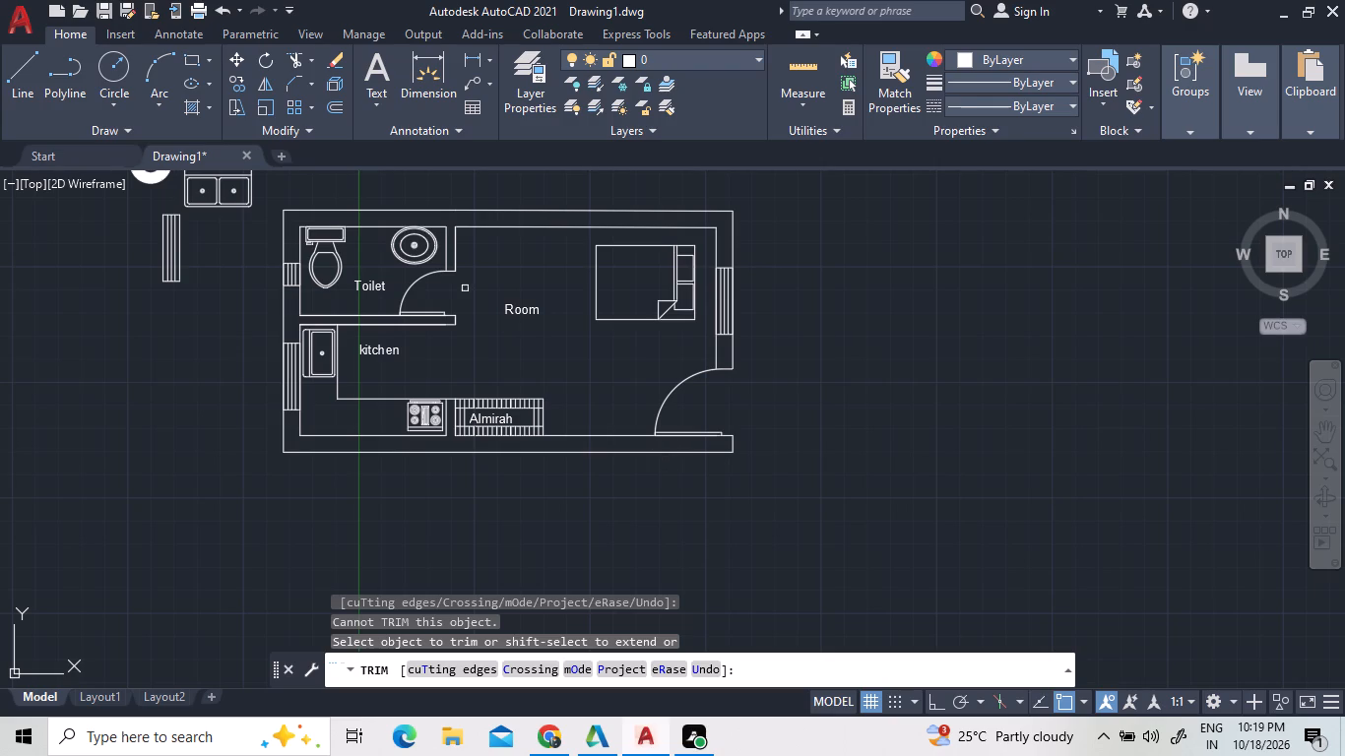
pyautogui.scroll(2, 412, 206)
pyautogui.scroll(-1, 418, 251)
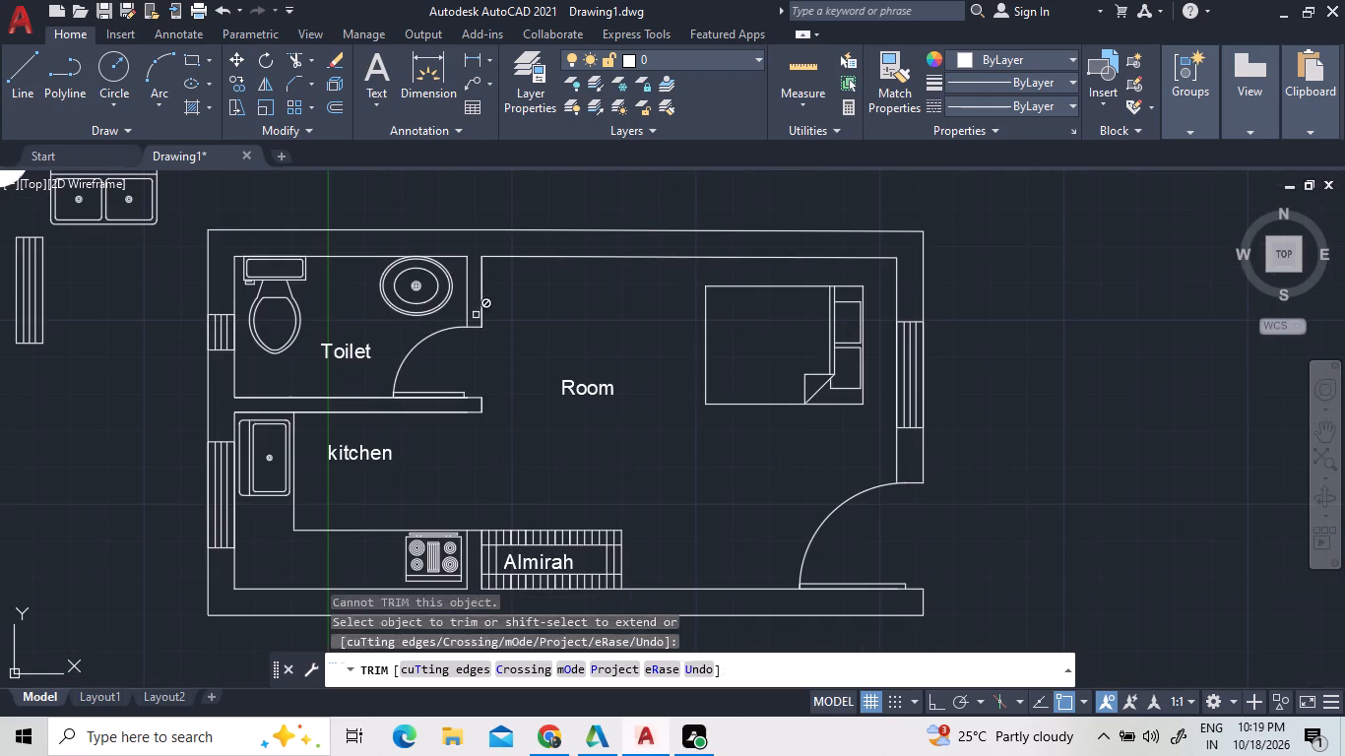
pyautogui.rightClick(537, 334)
pyautogui.click(545, 341)
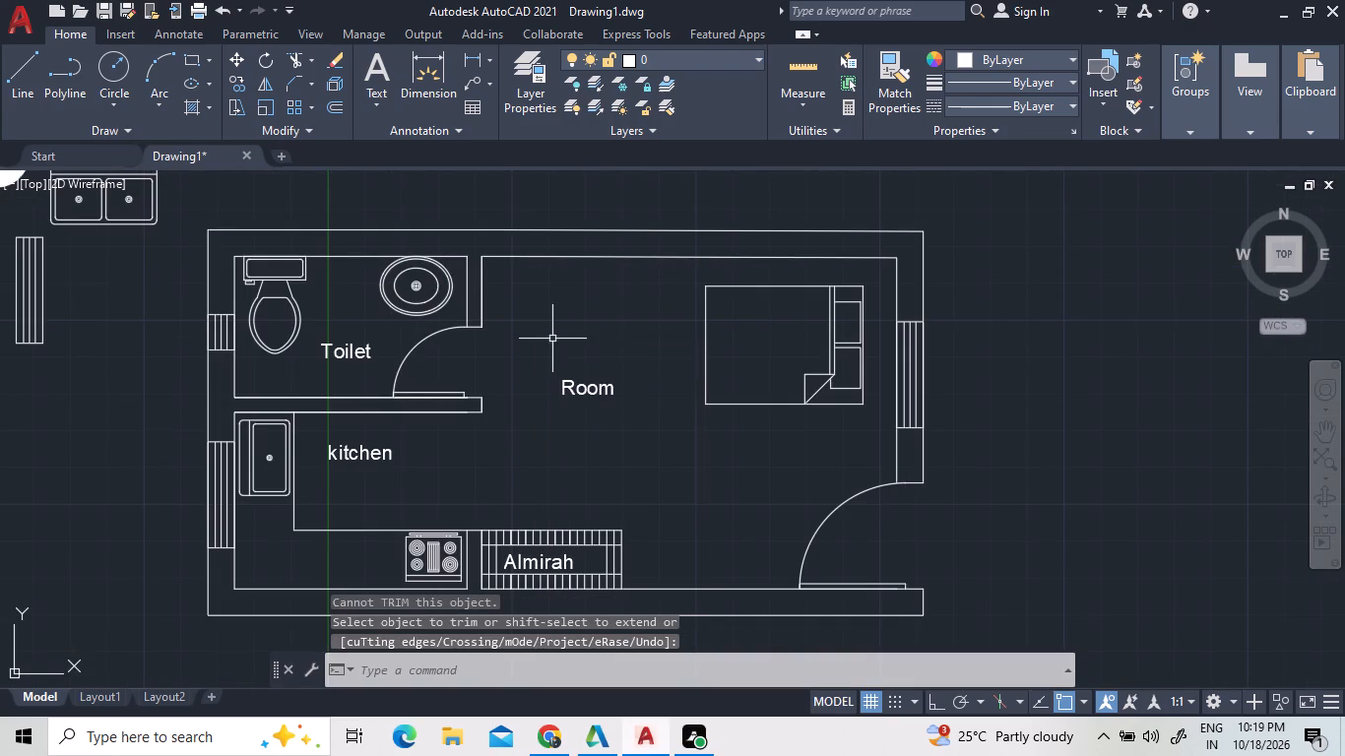
# Add the multiline text label D1 with 5" text height in the toilet door opening.
pyautogui.doubleClick(375, 68)
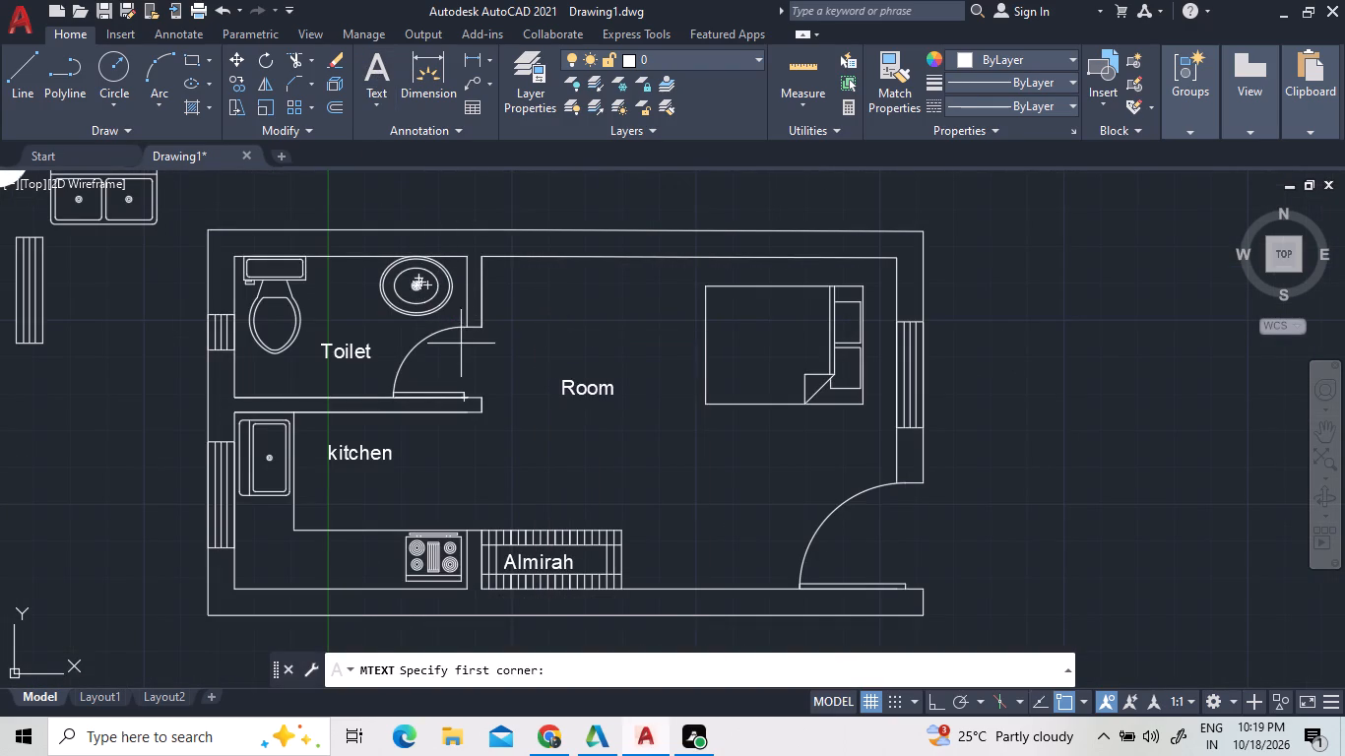
pyautogui.click(460, 344)
pyautogui.click(499, 374)
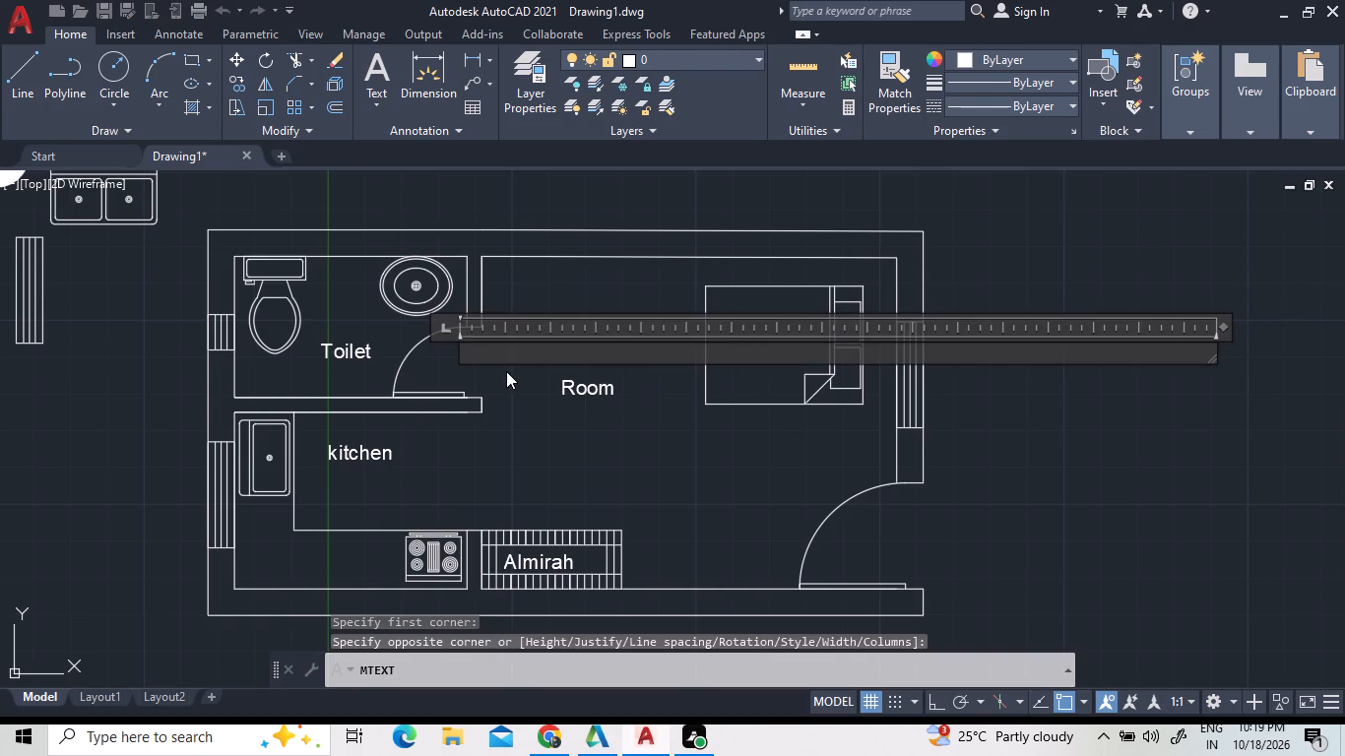
pyautogui.press('d')
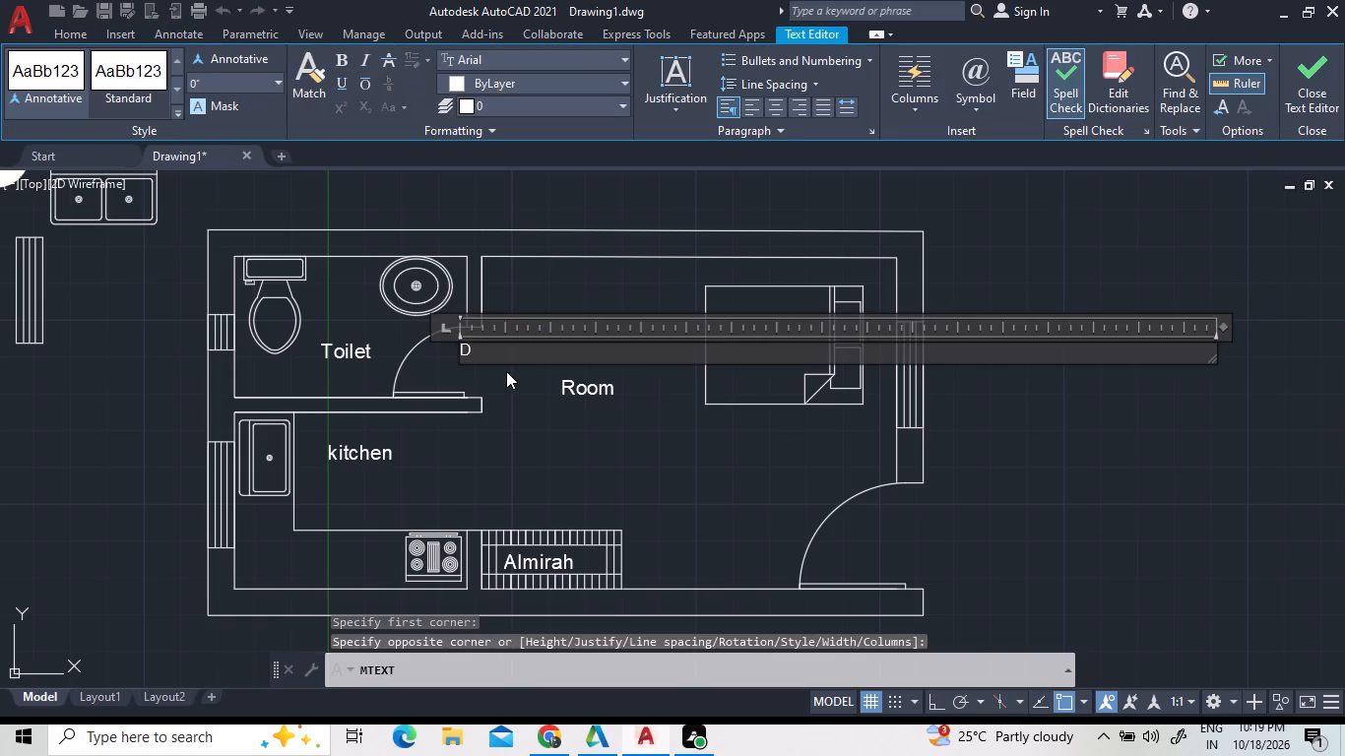
pyautogui.doubleClick(497, 353)
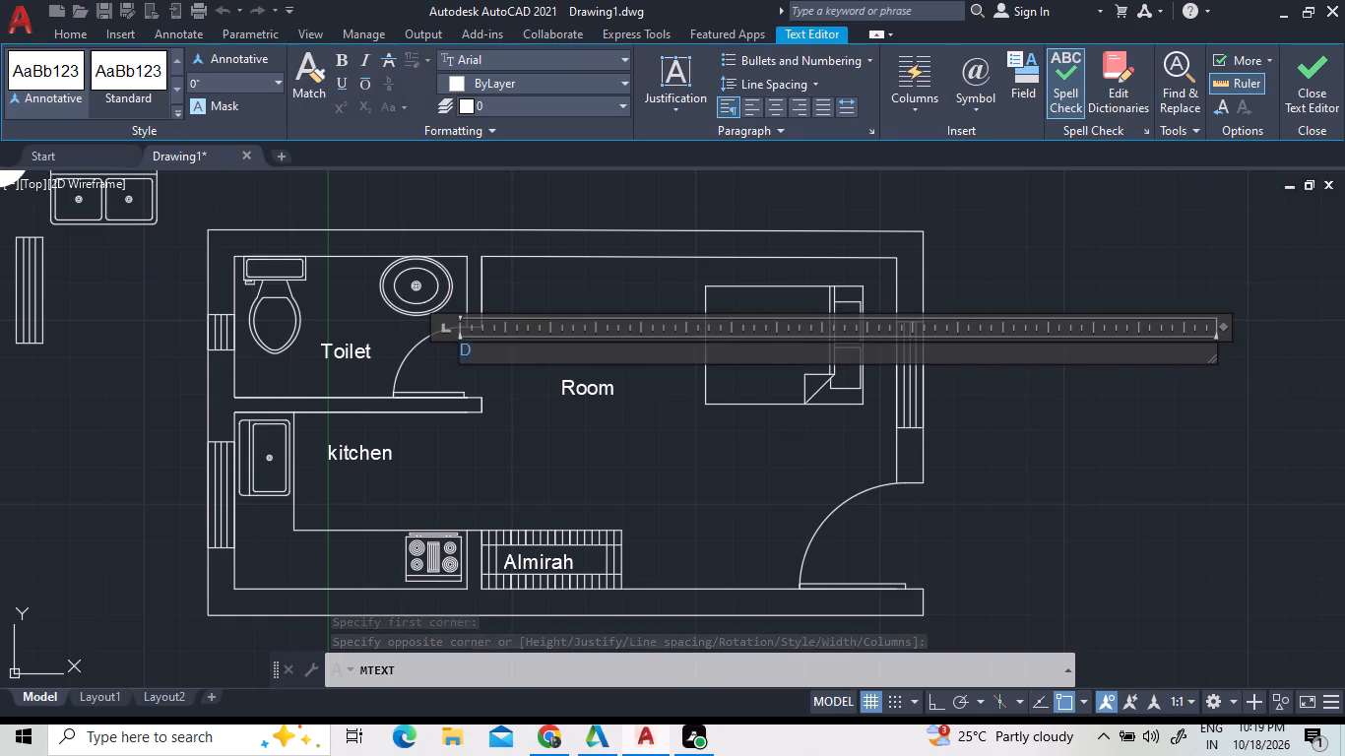
pyautogui.doubleClick(279, 83)
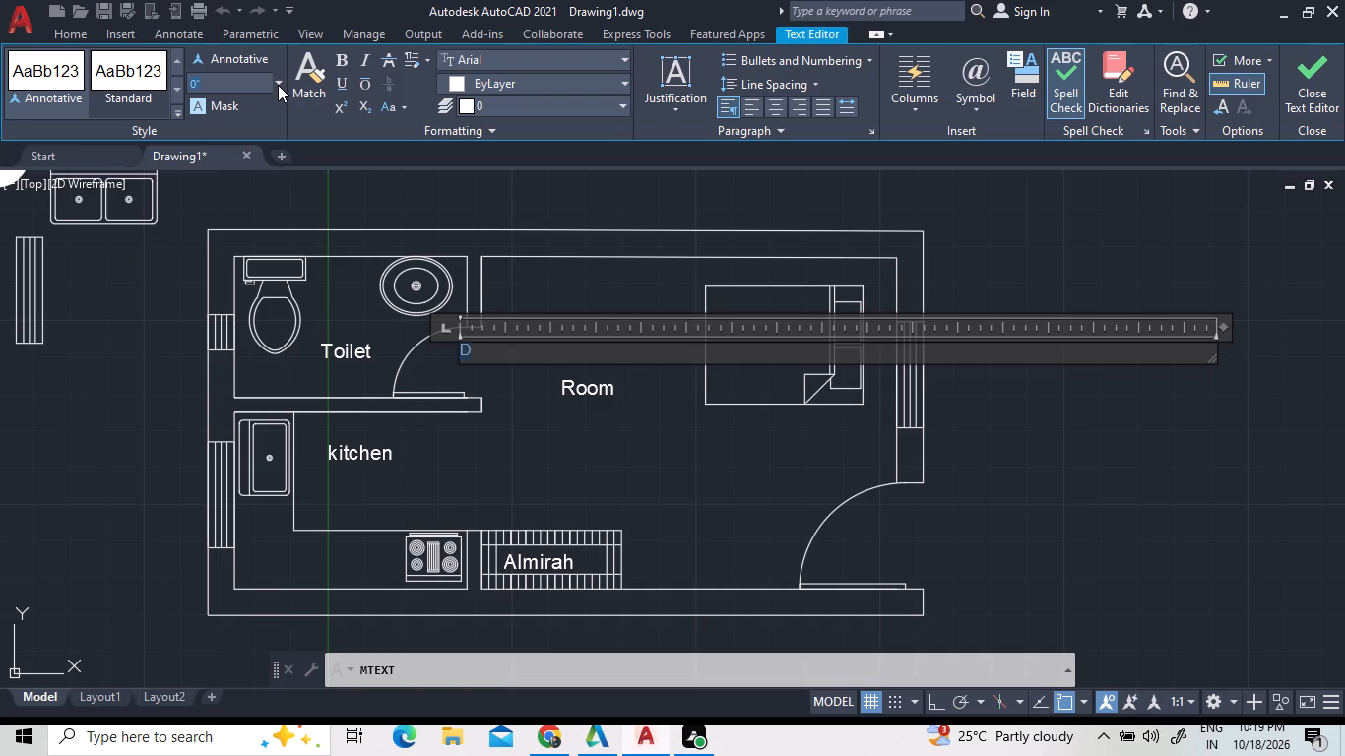
pyautogui.doubleClick(278, 85)
pyautogui.click(279, 79)
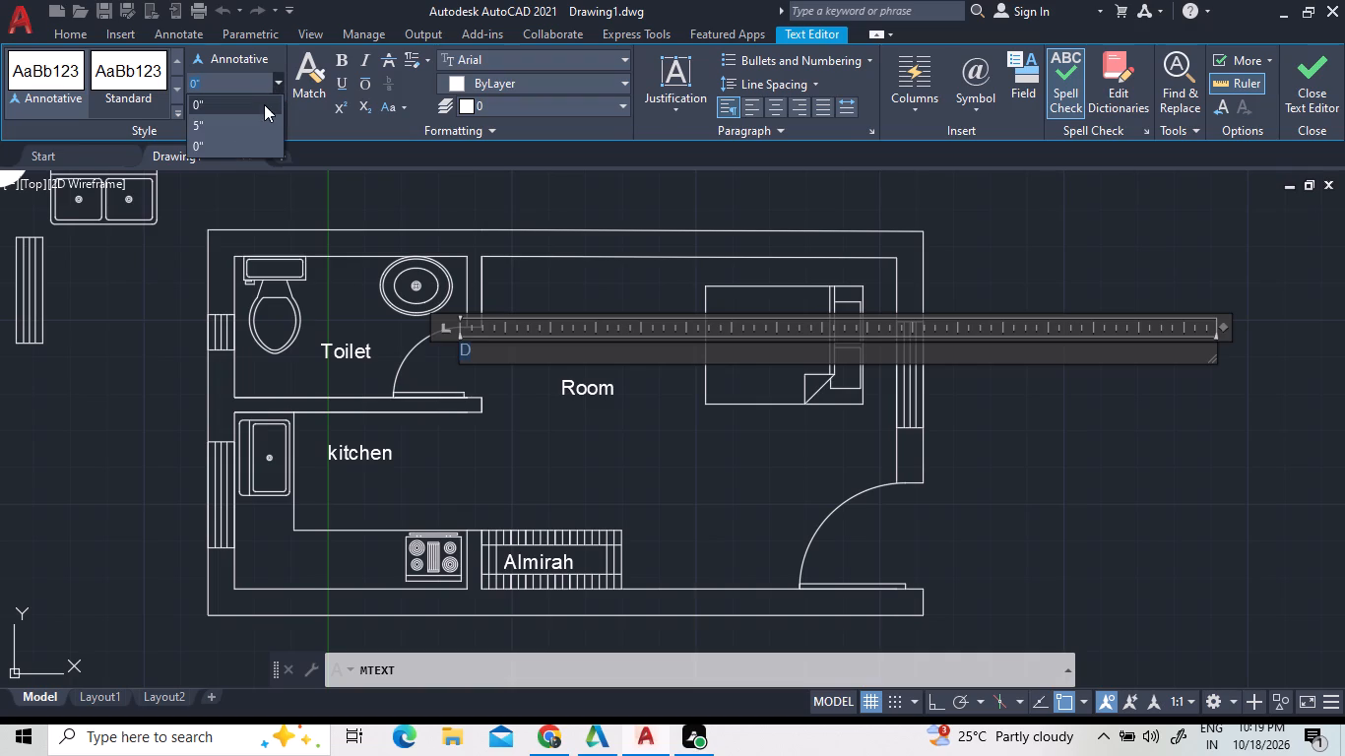
pyautogui.click(259, 121)
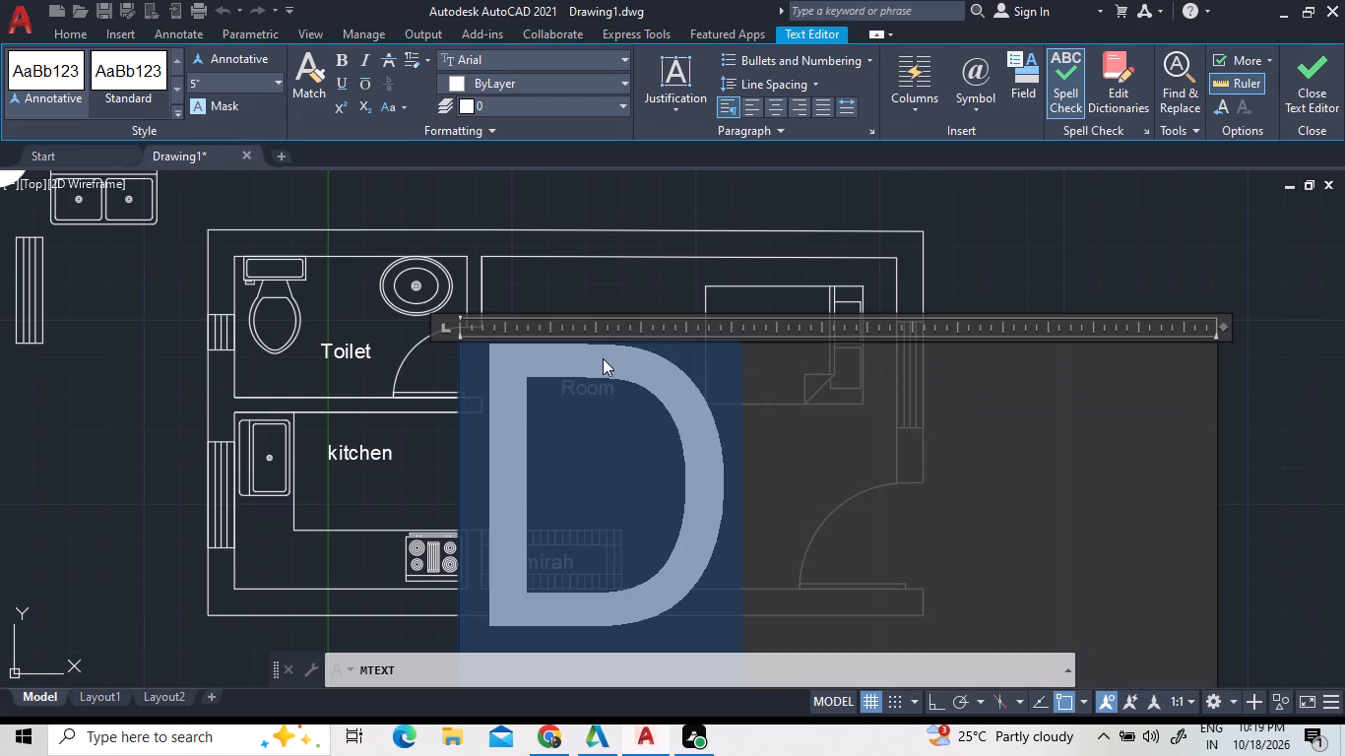
pyautogui.click(736, 426)
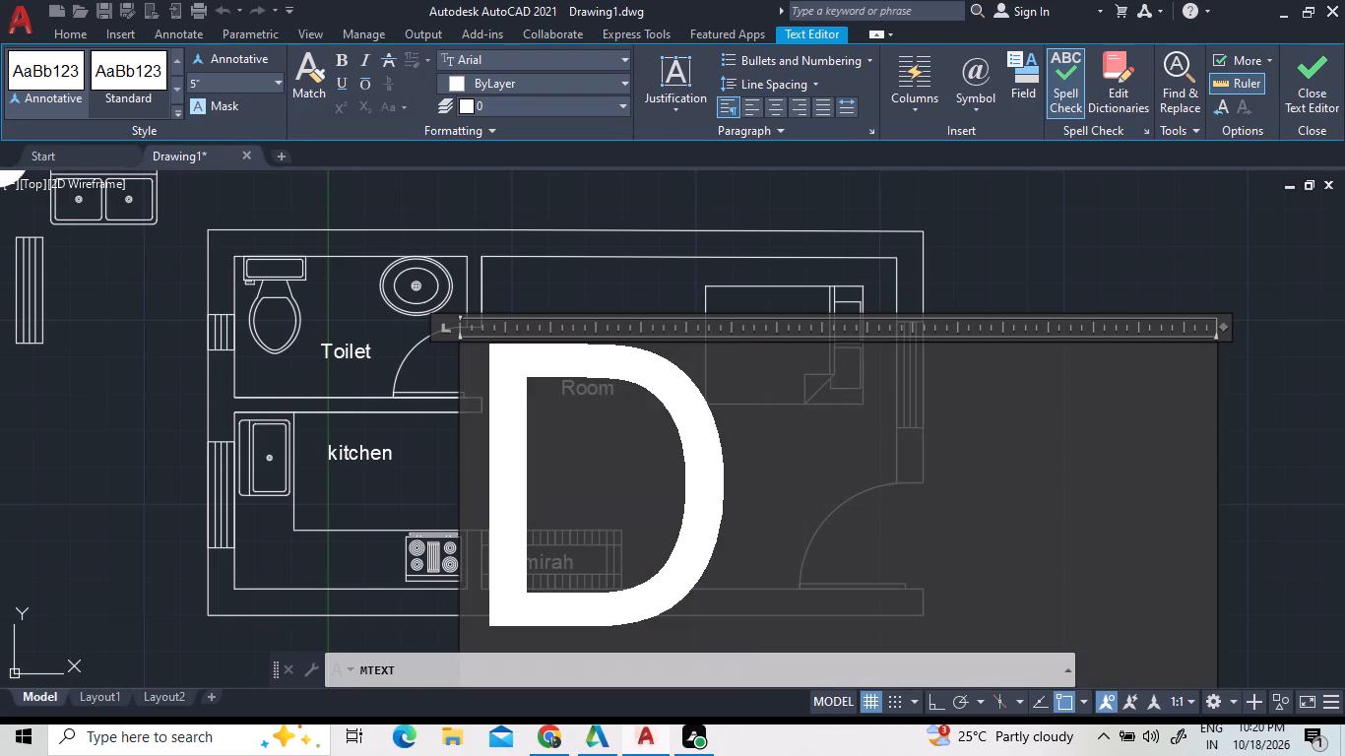
pyautogui.press('1')
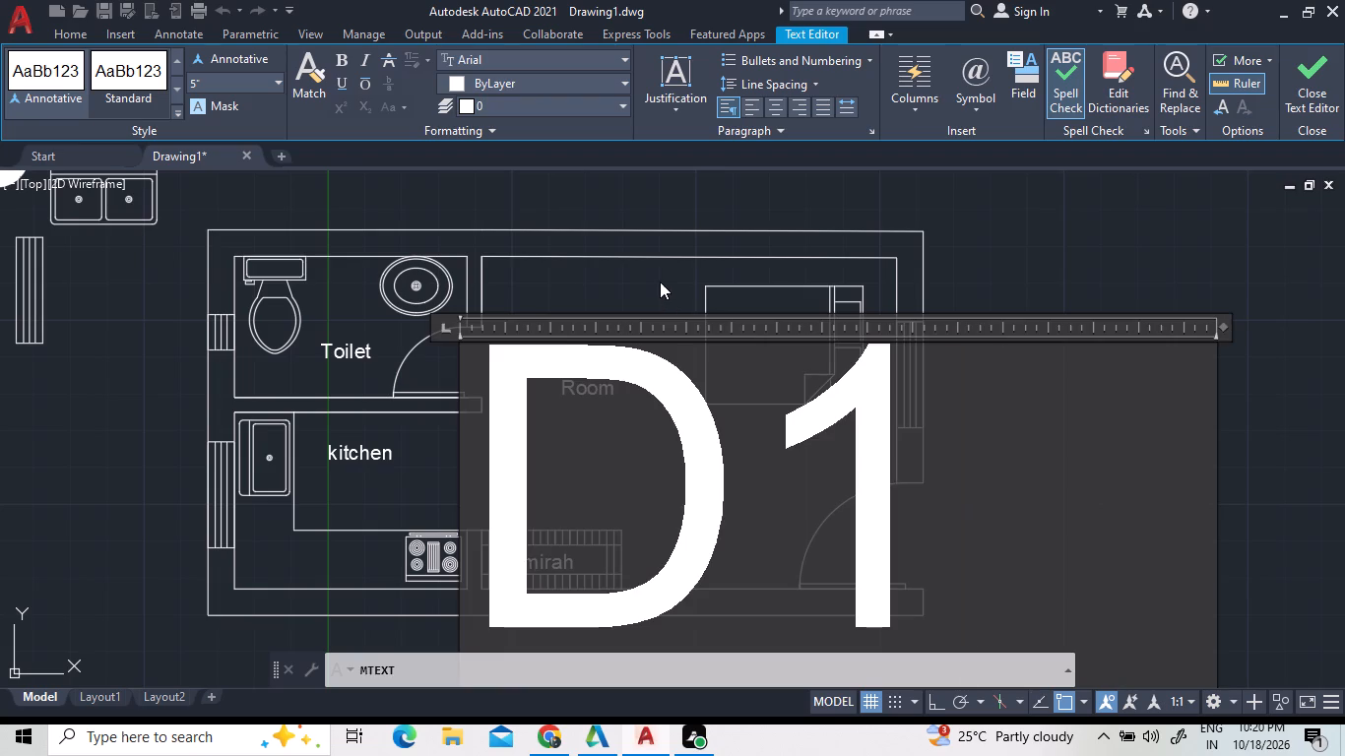
pyautogui.click(660, 282)
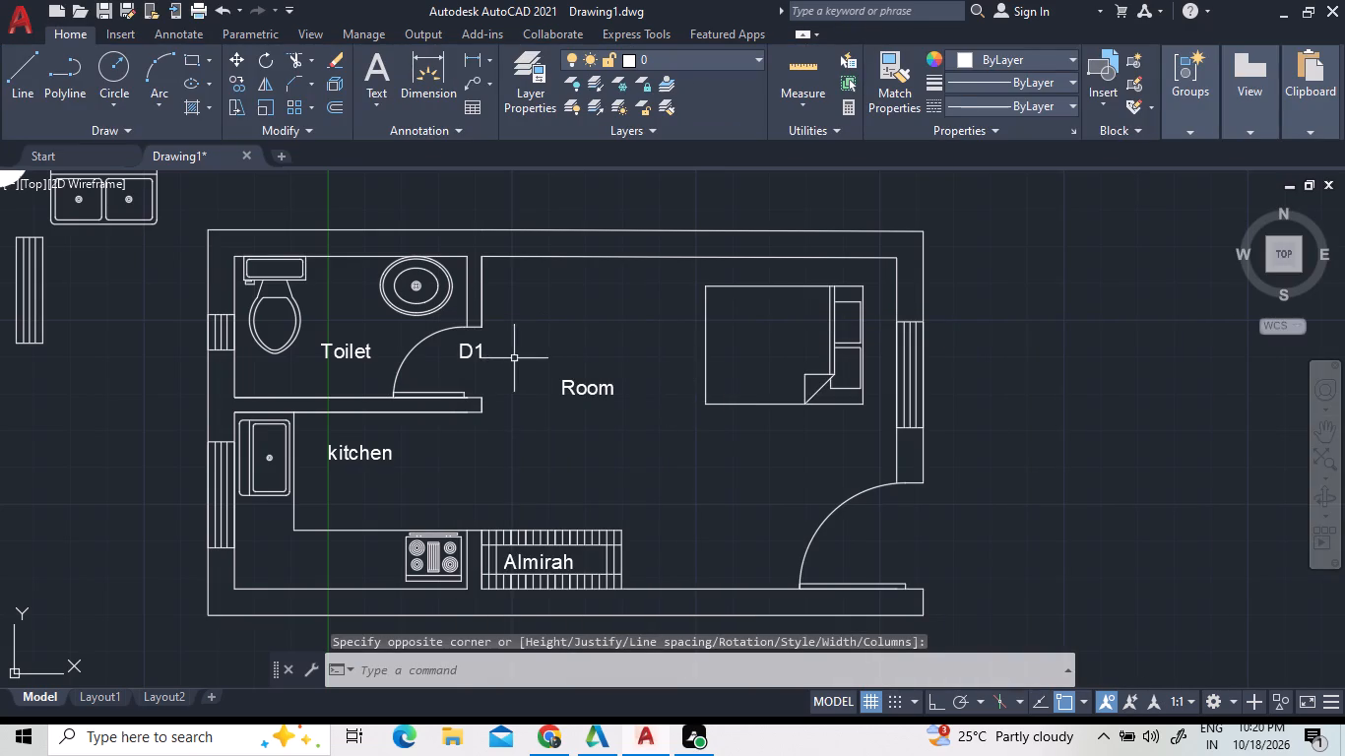
# Copy the D1 label from the toilet door to the entrance door opening.
pyautogui.doubleClick(472, 347)
pyautogui.rightClick(471, 347)
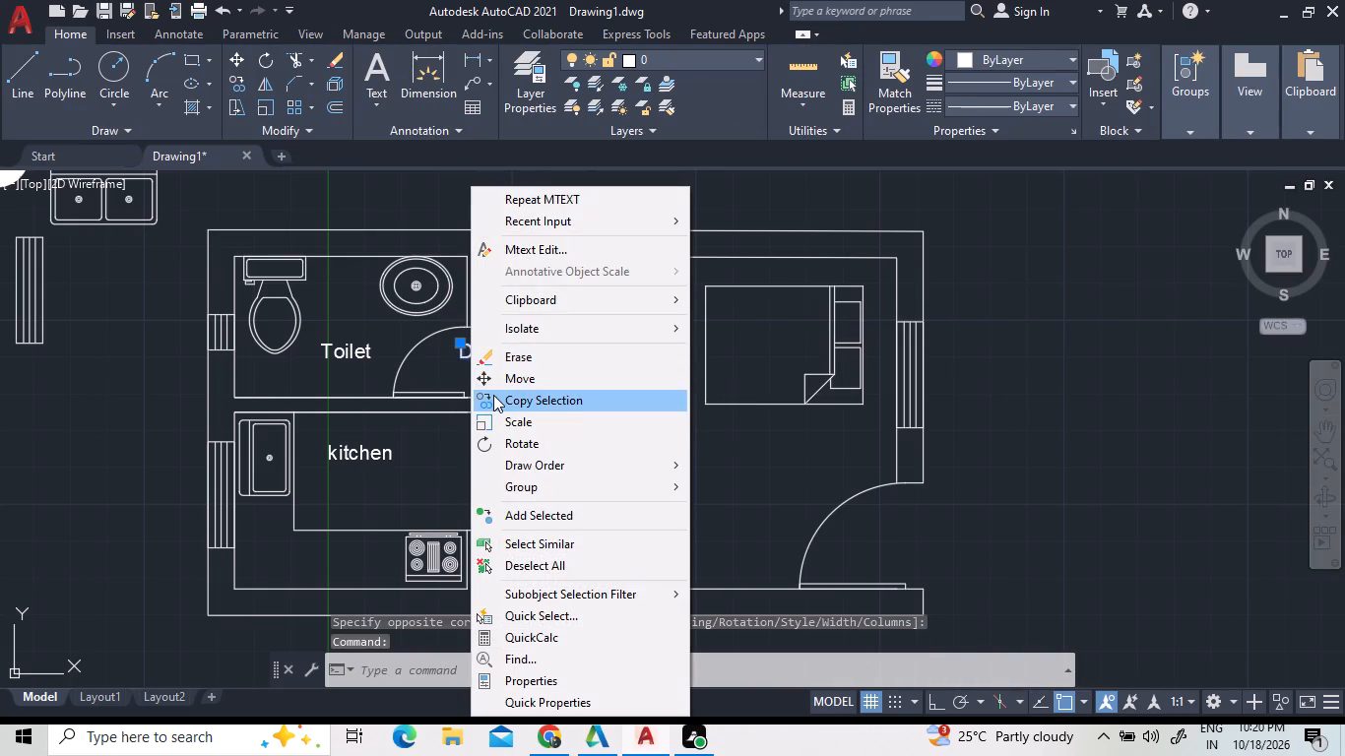
pyautogui.click(495, 397)
pyautogui.click(495, 390)
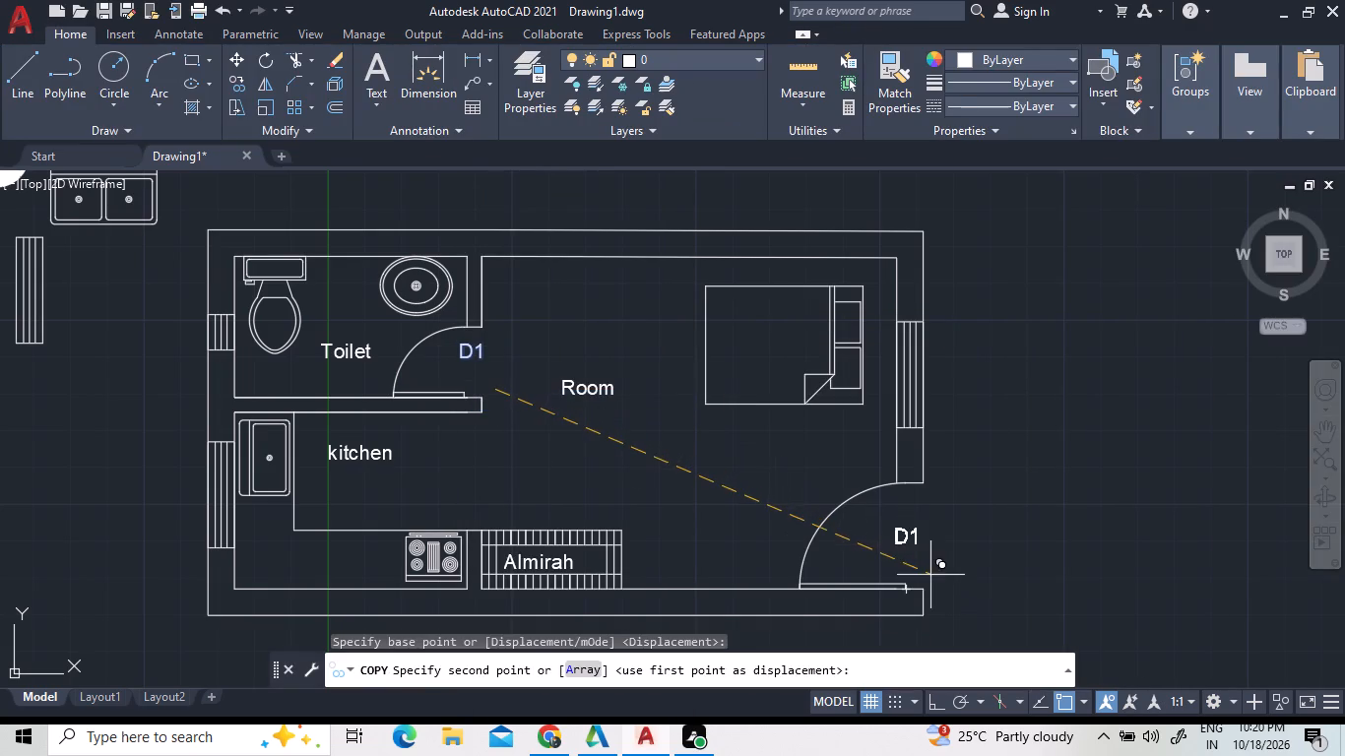
pyautogui.tripleClick(939, 585)
pyautogui.rightClick(764, 466)
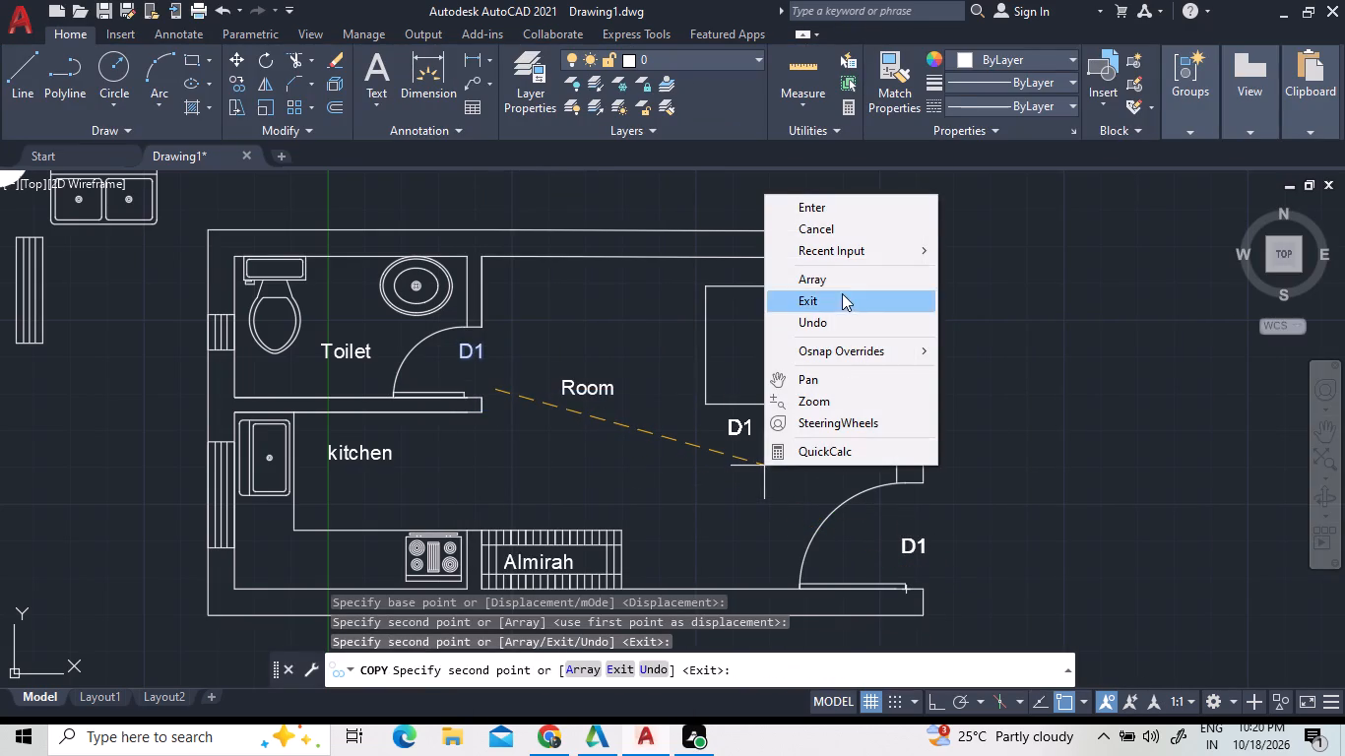
pyautogui.doubleClick(834, 217)
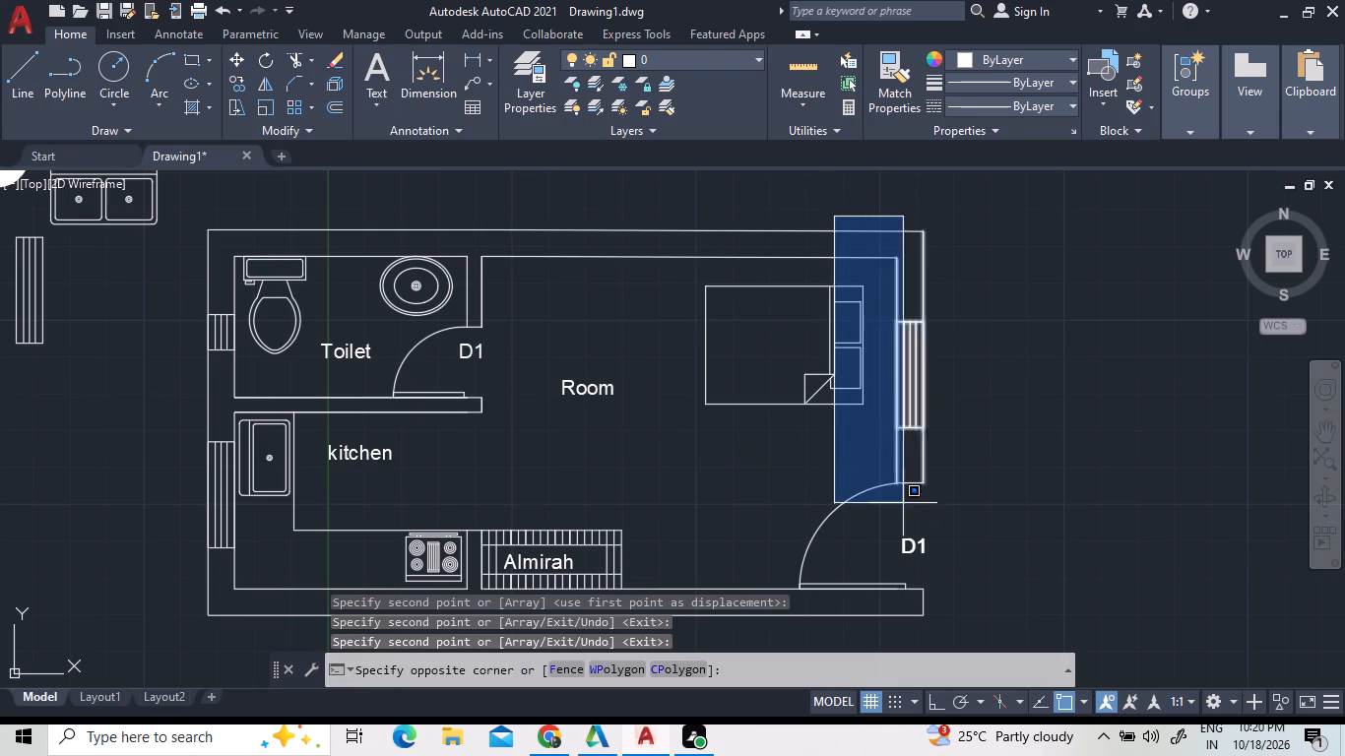
pyautogui.click(840, 217)
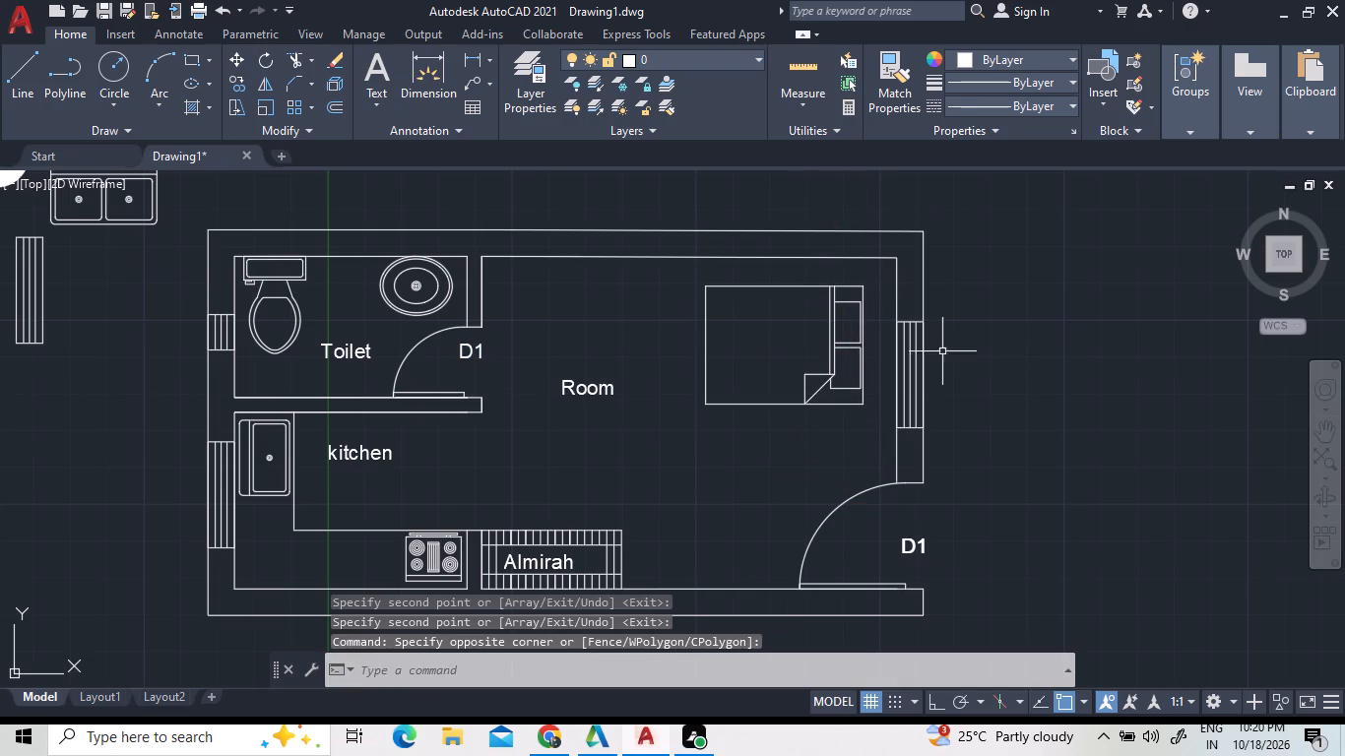
# Change the copied label at the entrance door opening to D2.
pyautogui.scroll(3, 944, 558)
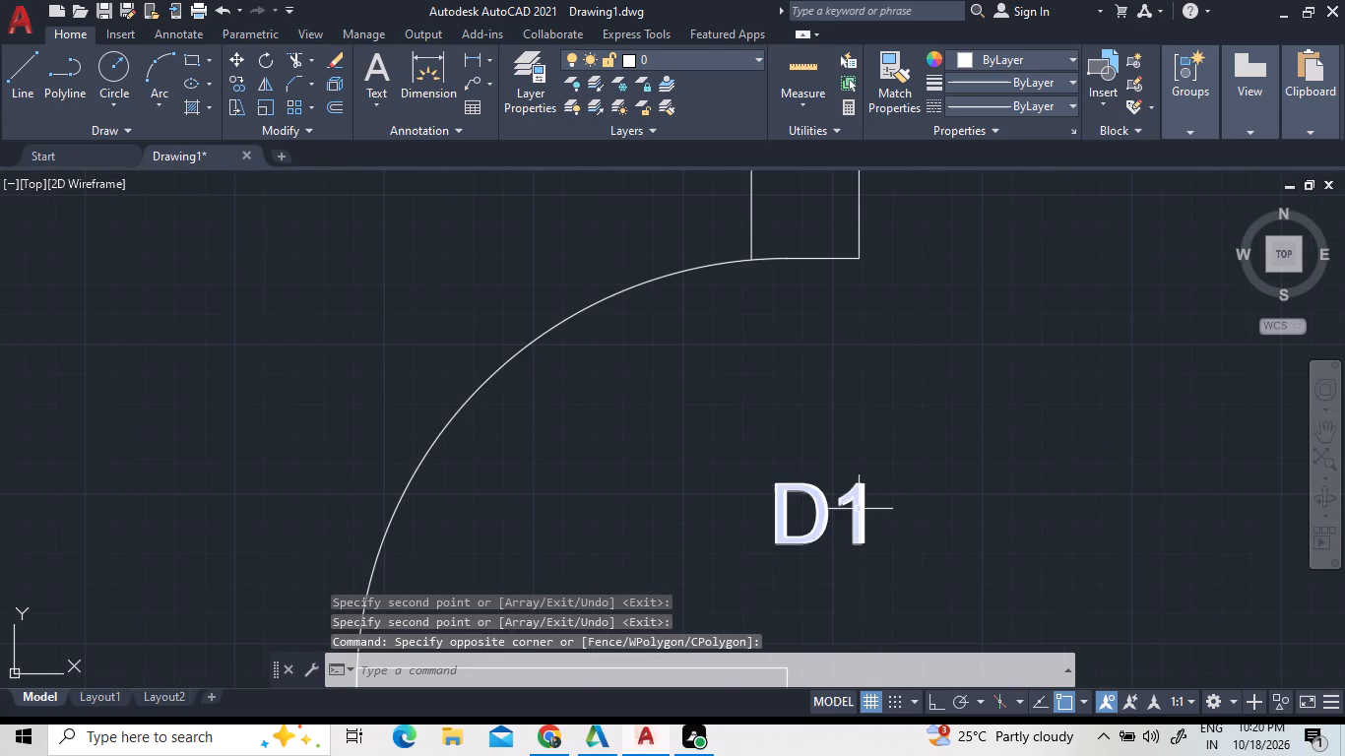
pyautogui.tripleClick(859, 508)
pyautogui.tripleClick(859, 507)
pyautogui.click(859, 505)
pyautogui.tripleClick(859, 505)
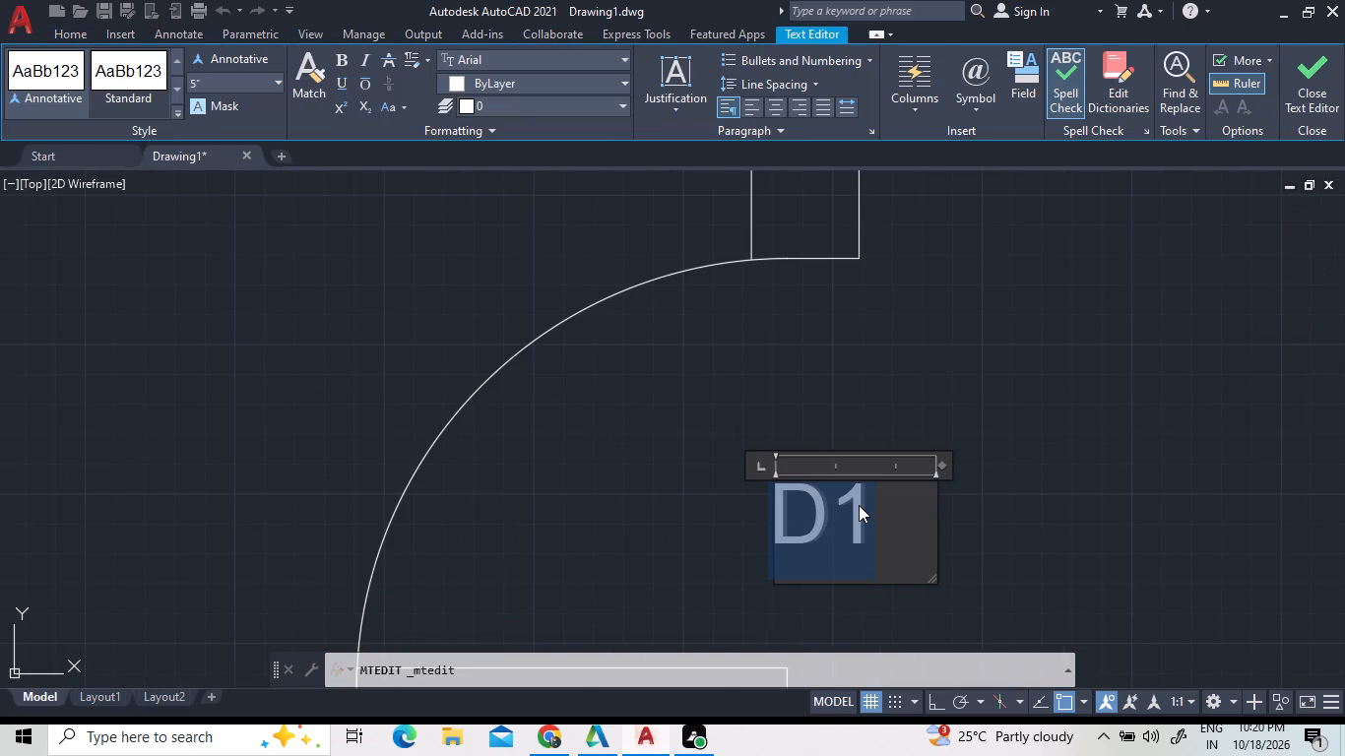
pyautogui.click(883, 502)
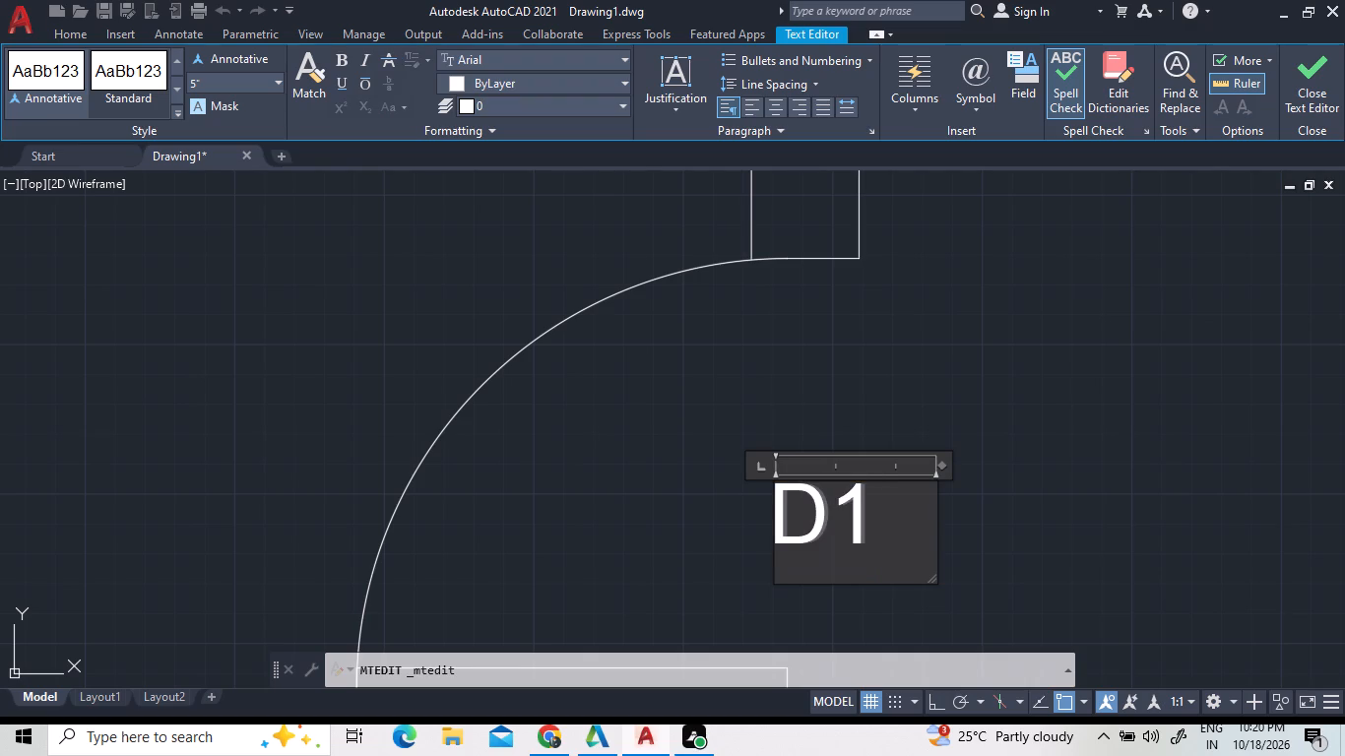
pyautogui.press('BackSpace')
pyautogui.press('2')
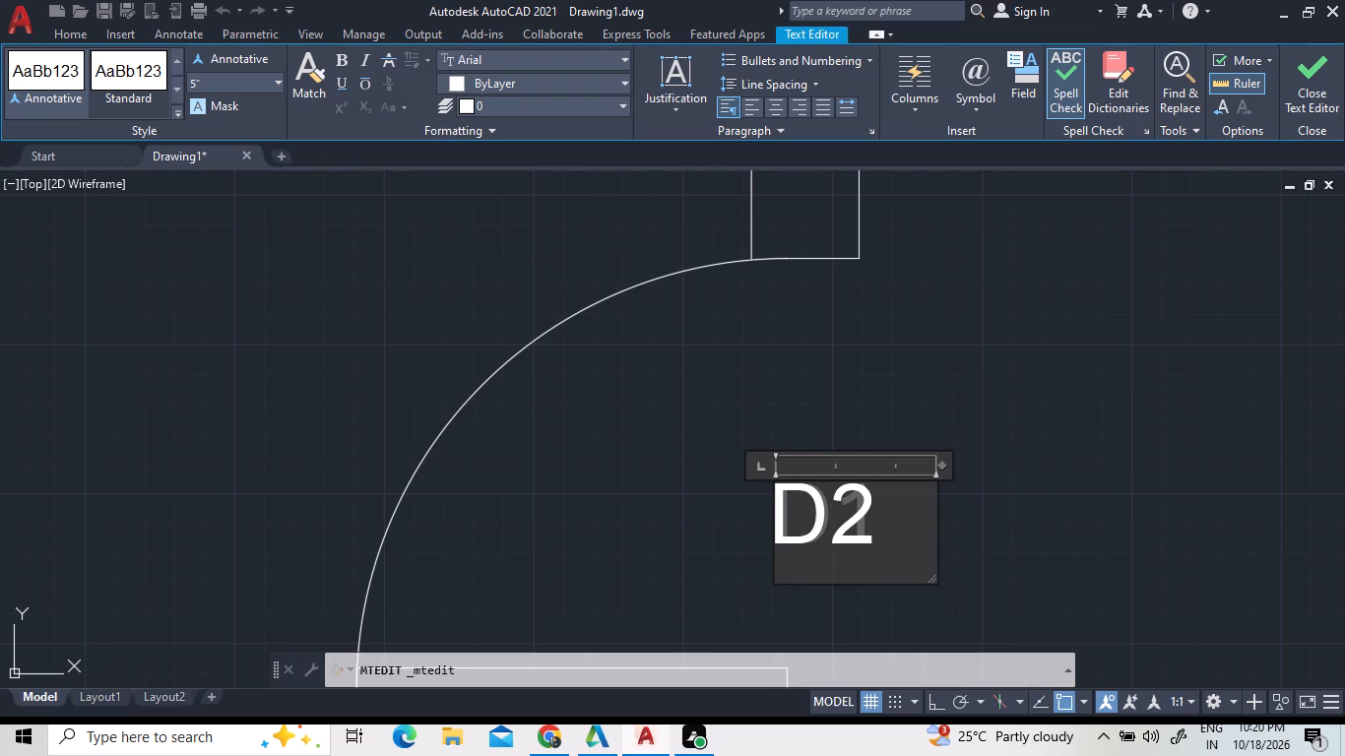
pyautogui.click(855, 418)
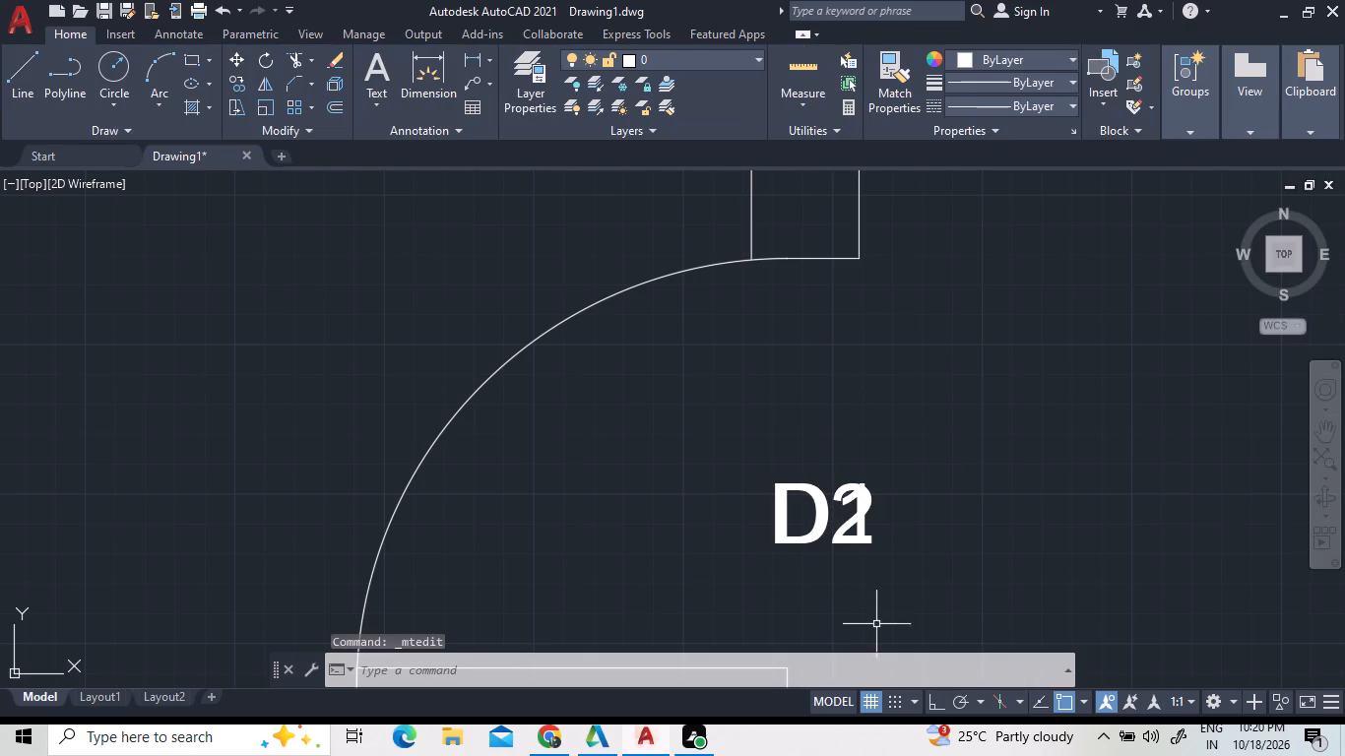
# Move the D2 label at the entrance door off the overlapping D1 label, toward the door swing.
pyautogui.click(844, 535)
pyautogui.rightClick(826, 524)
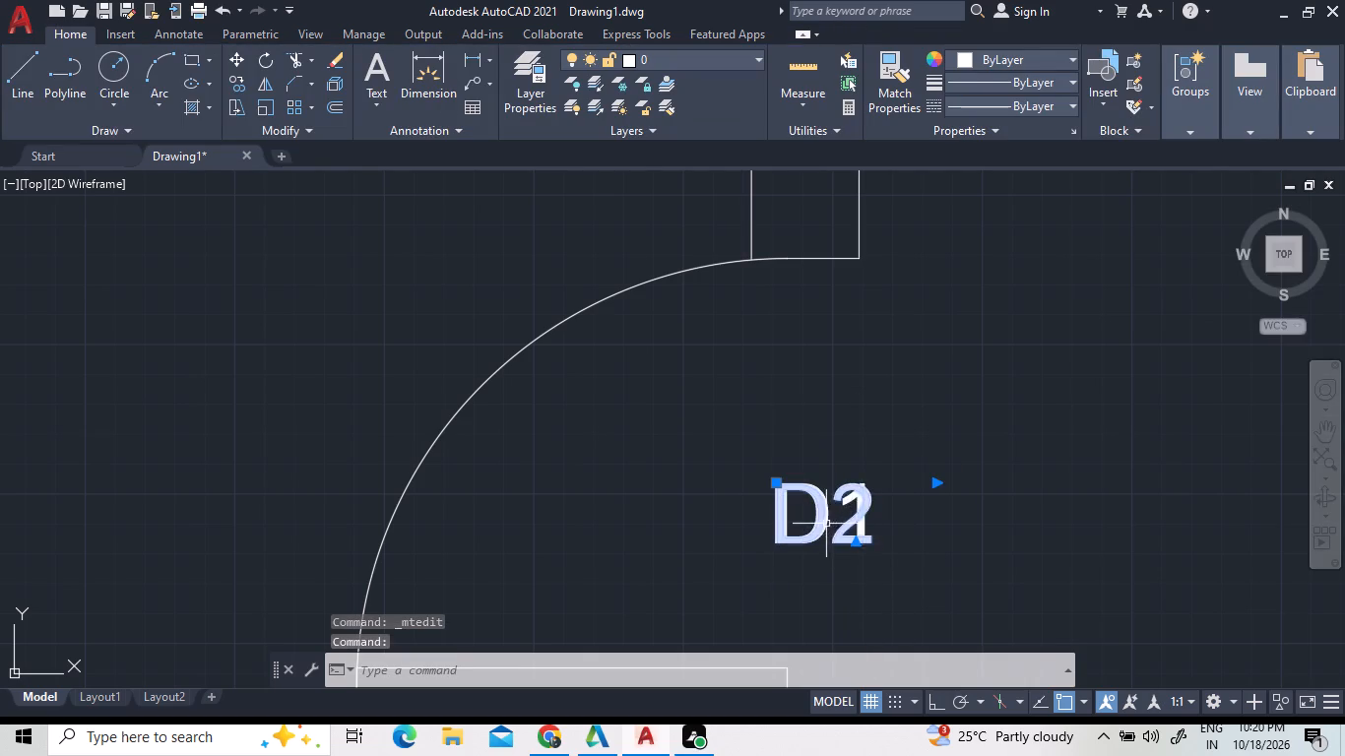
pyautogui.click(893, 380)
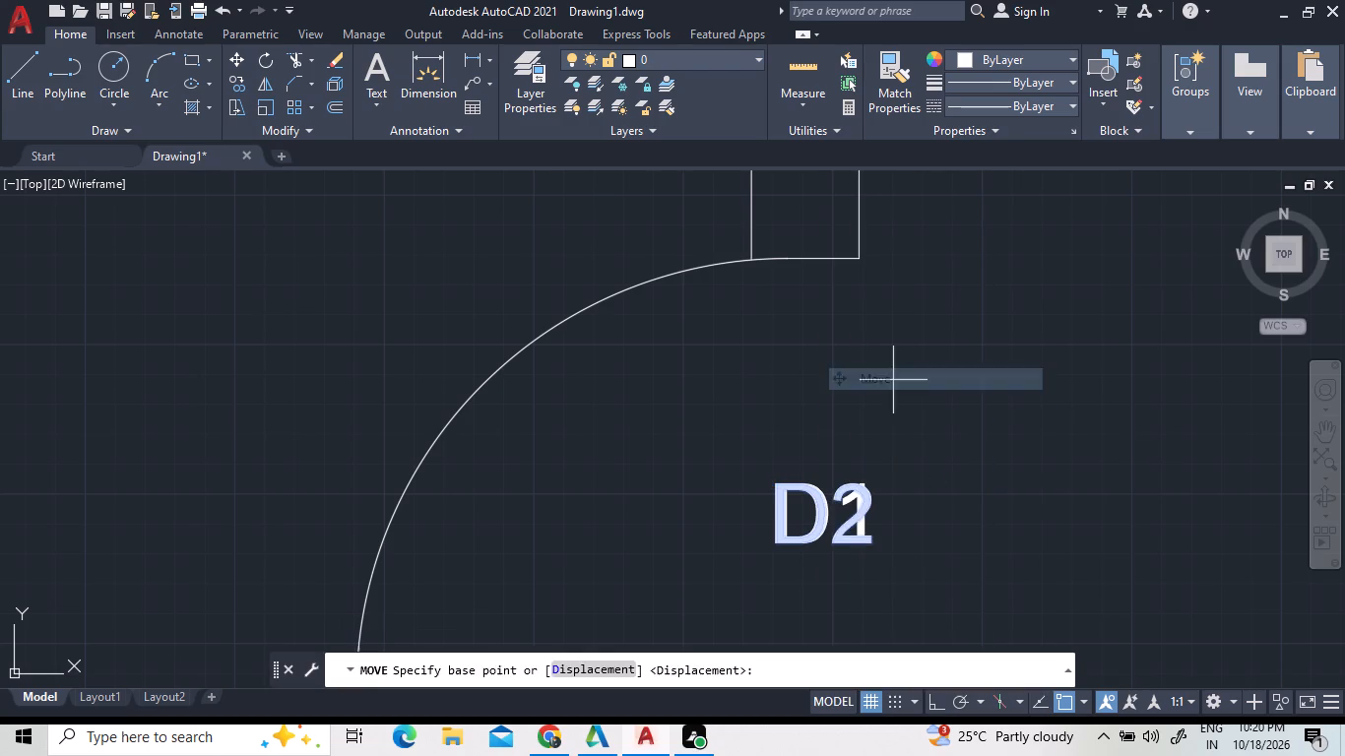
pyautogui.click(875, 451)
pyautogui.click(764, 500)
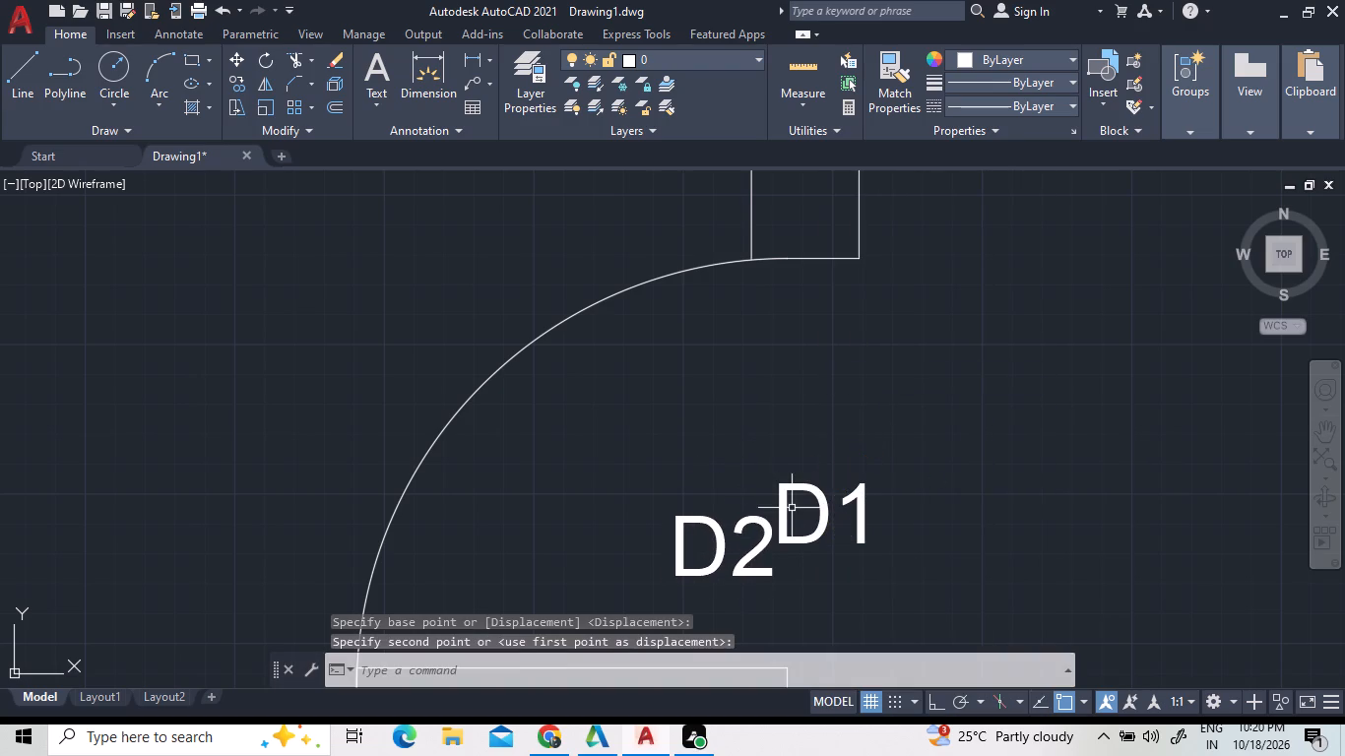
# Delete the leftover D1 label at the entrance door opening.
pyautogui.click(785, 491)
pyautogui.click(807, 508)
pyautogui.doubleClick(859, 522)
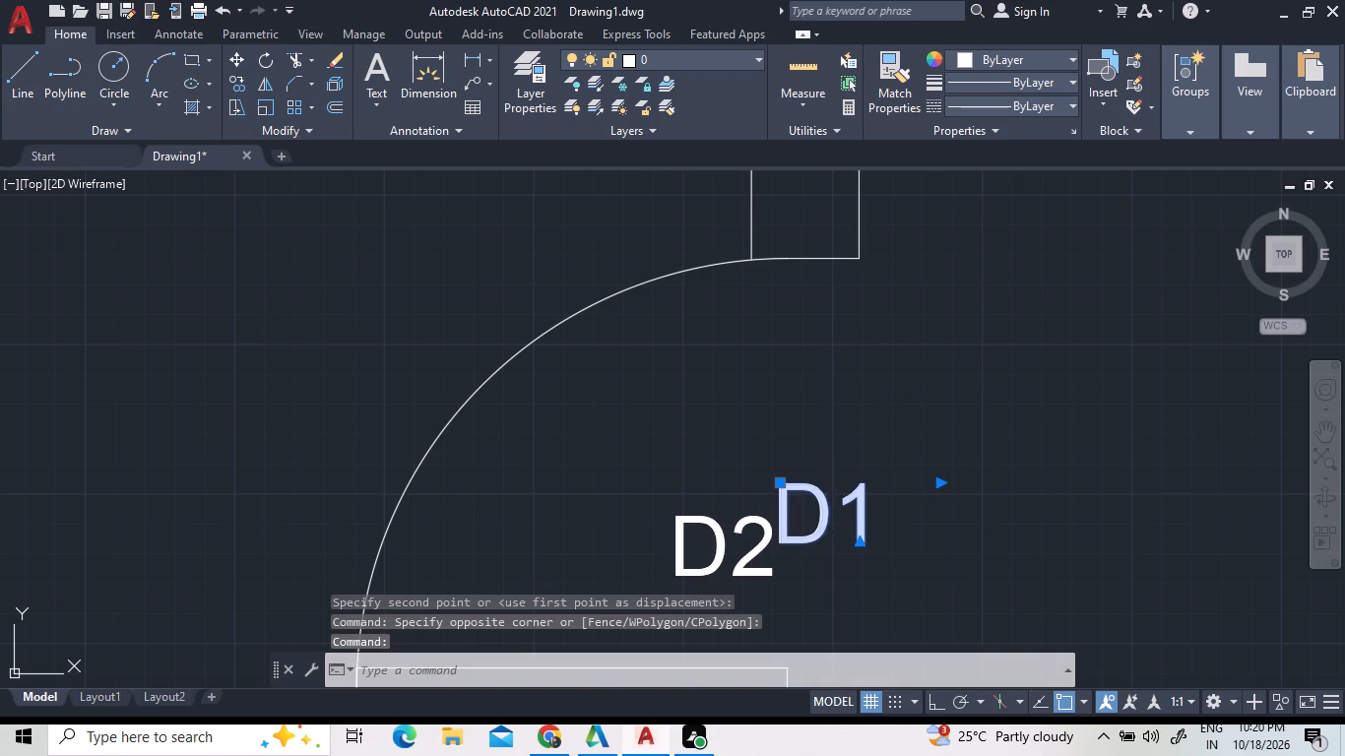
pyautogui.press('Delete')
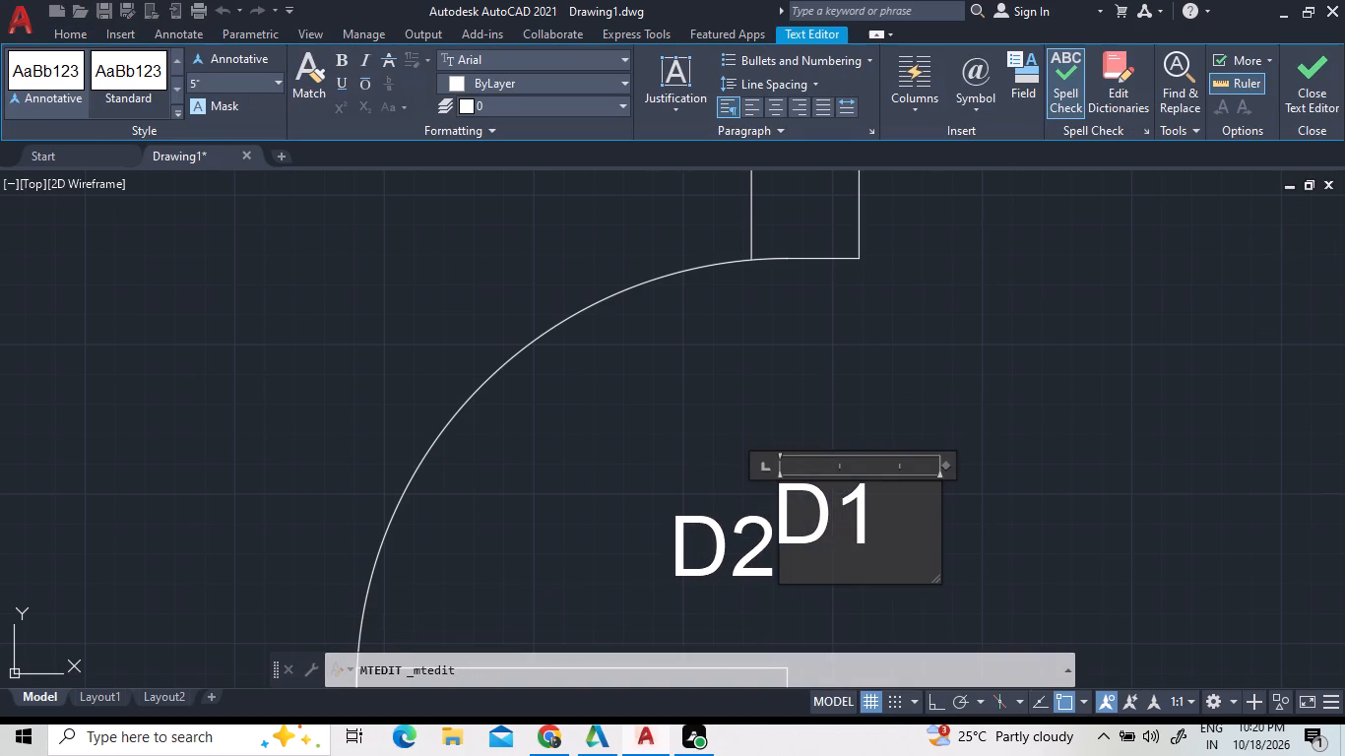
pyautogui.click(887, 419)
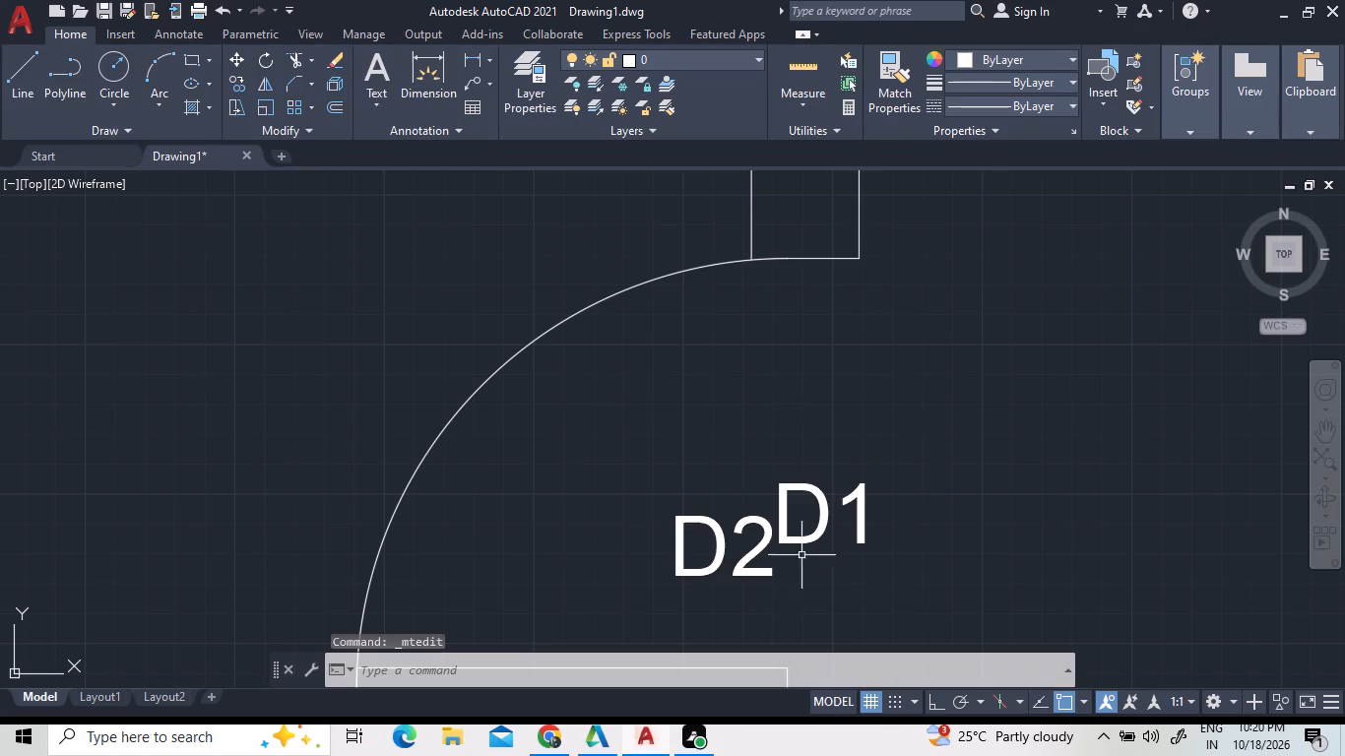
pyautogui.doubleClick(810, 536)
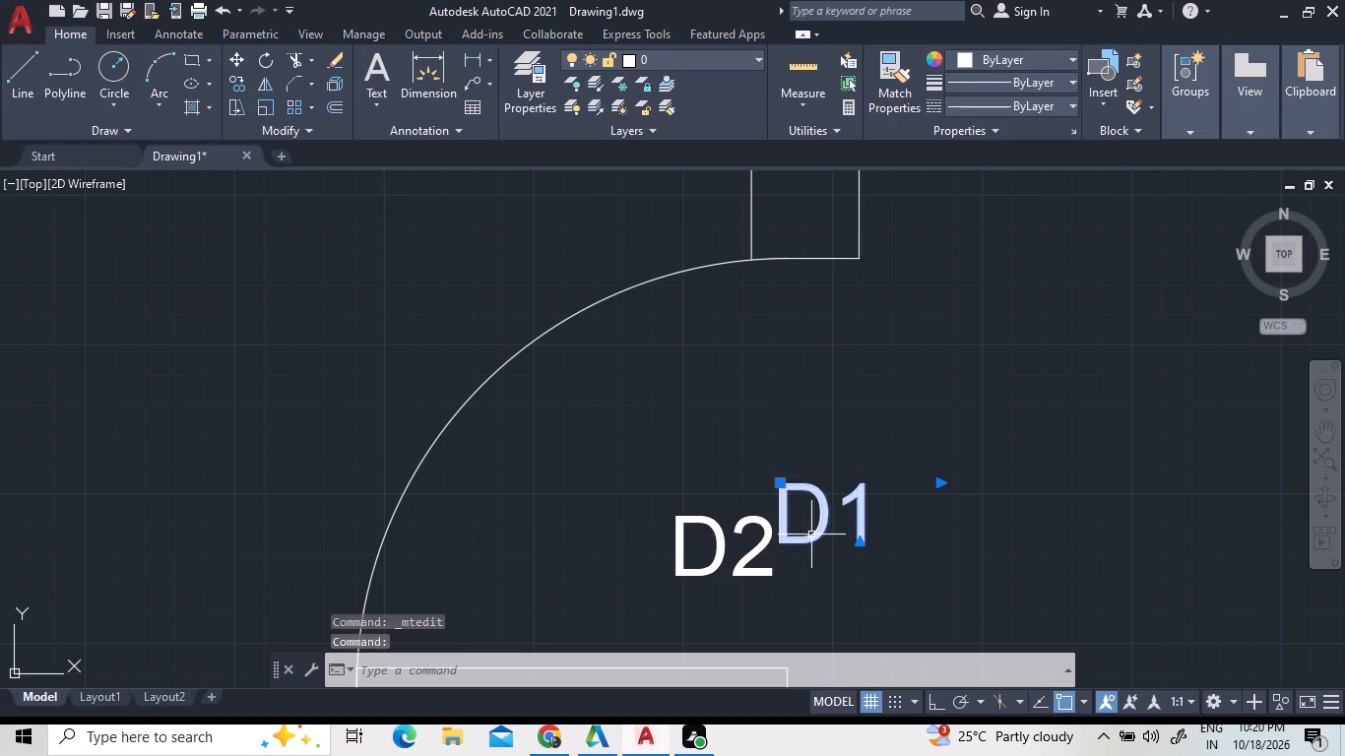
pyautogui.press('Delete')
# Add the multiline text label V with 5" text height outside the wall beside the toilet window.
pyautogui.scroll(-4, 801, 505)
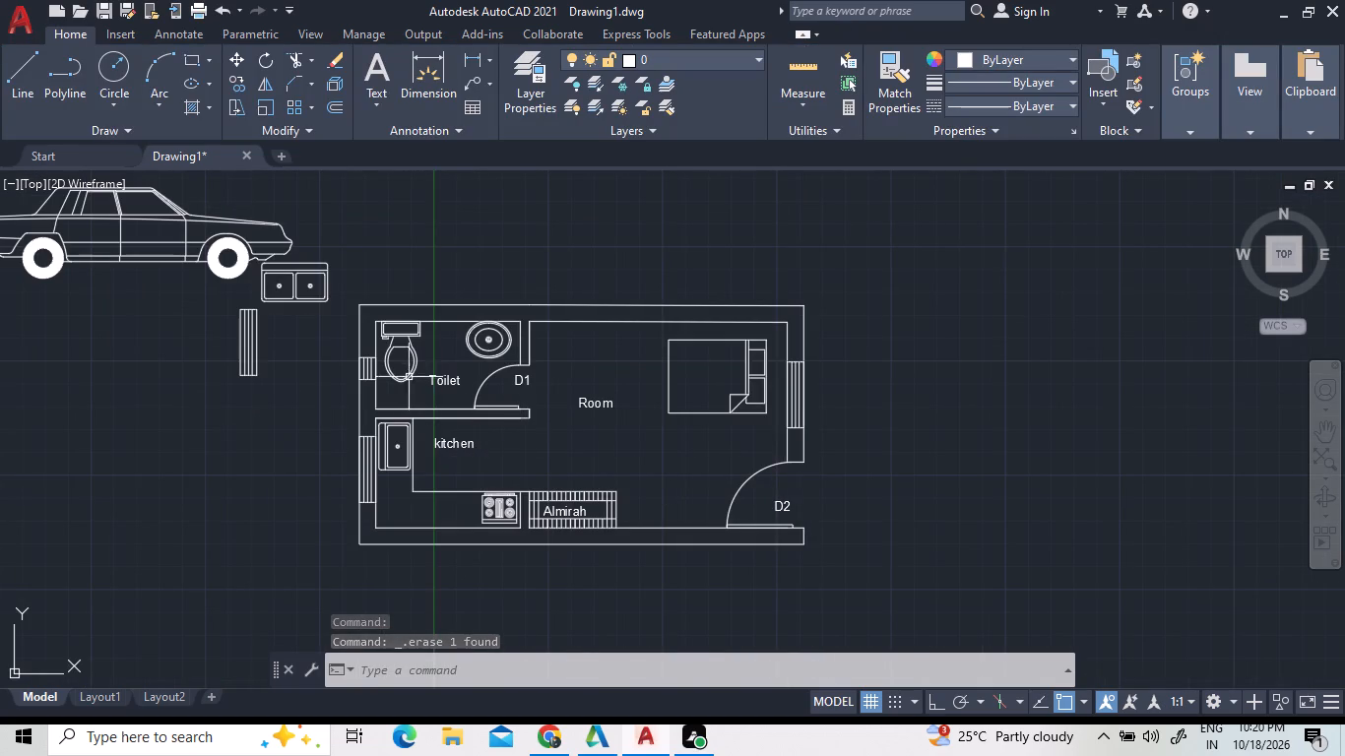
pyautogui.scroll(2, 377, 368)
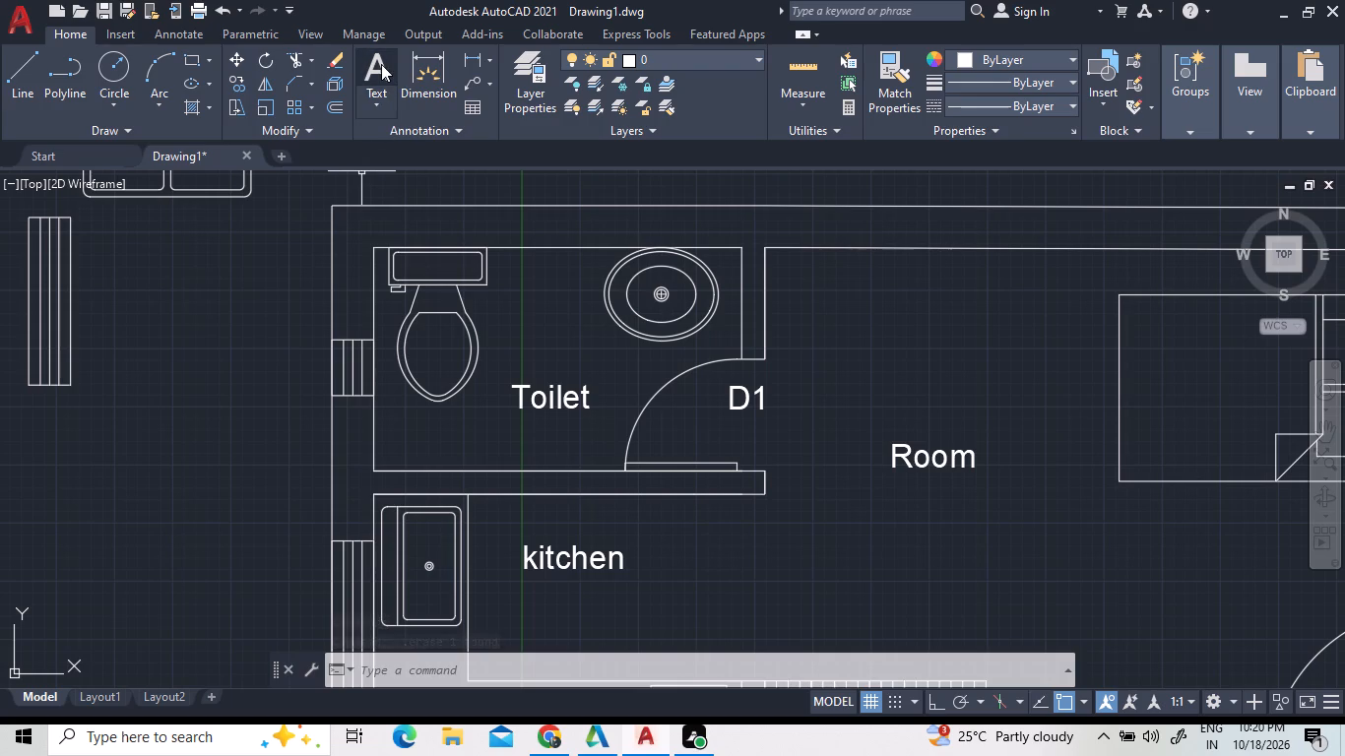
pyautogui.doubleClick(380, 64)
pyautogui.doubleClick(296, 341)
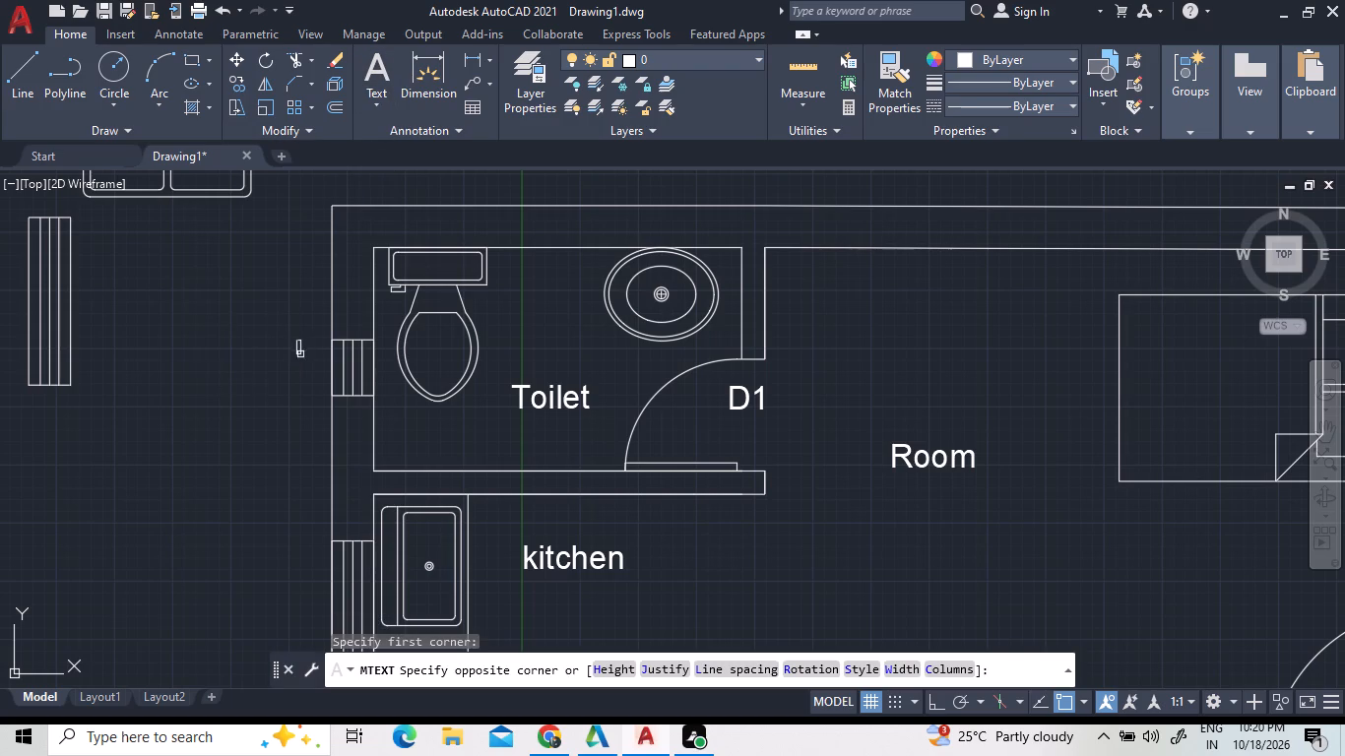
pyautogui.doubleClick(316, 392)
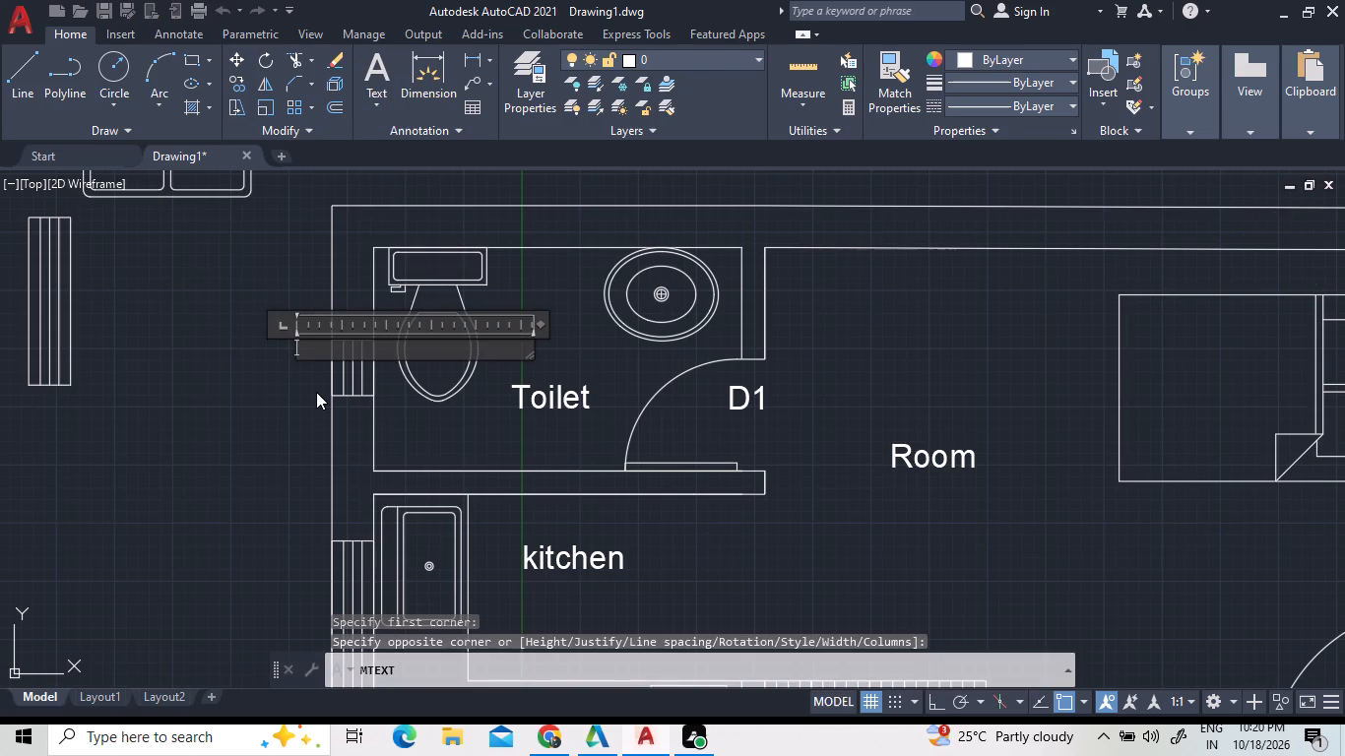
pyautogui.press('v')
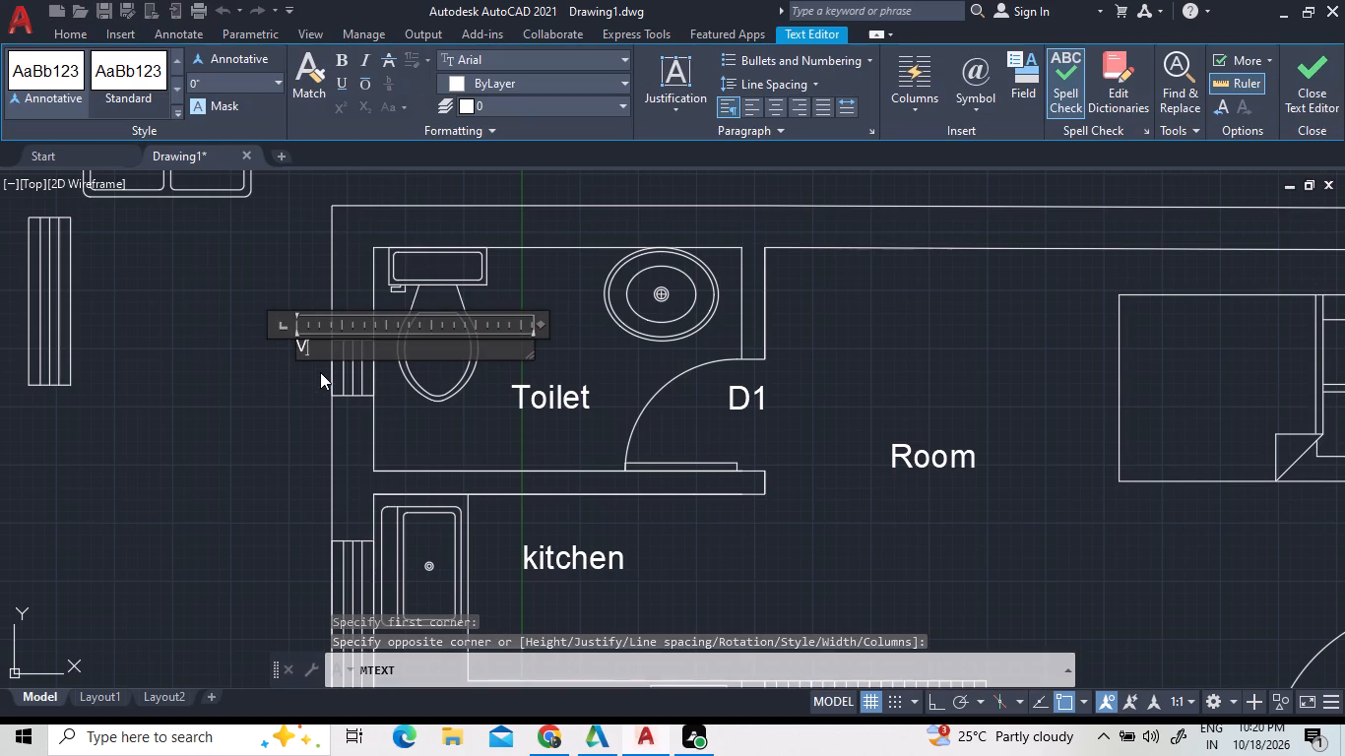
pyautogui.click(319, 353)
pyautogui.tripleClick(319, 353)
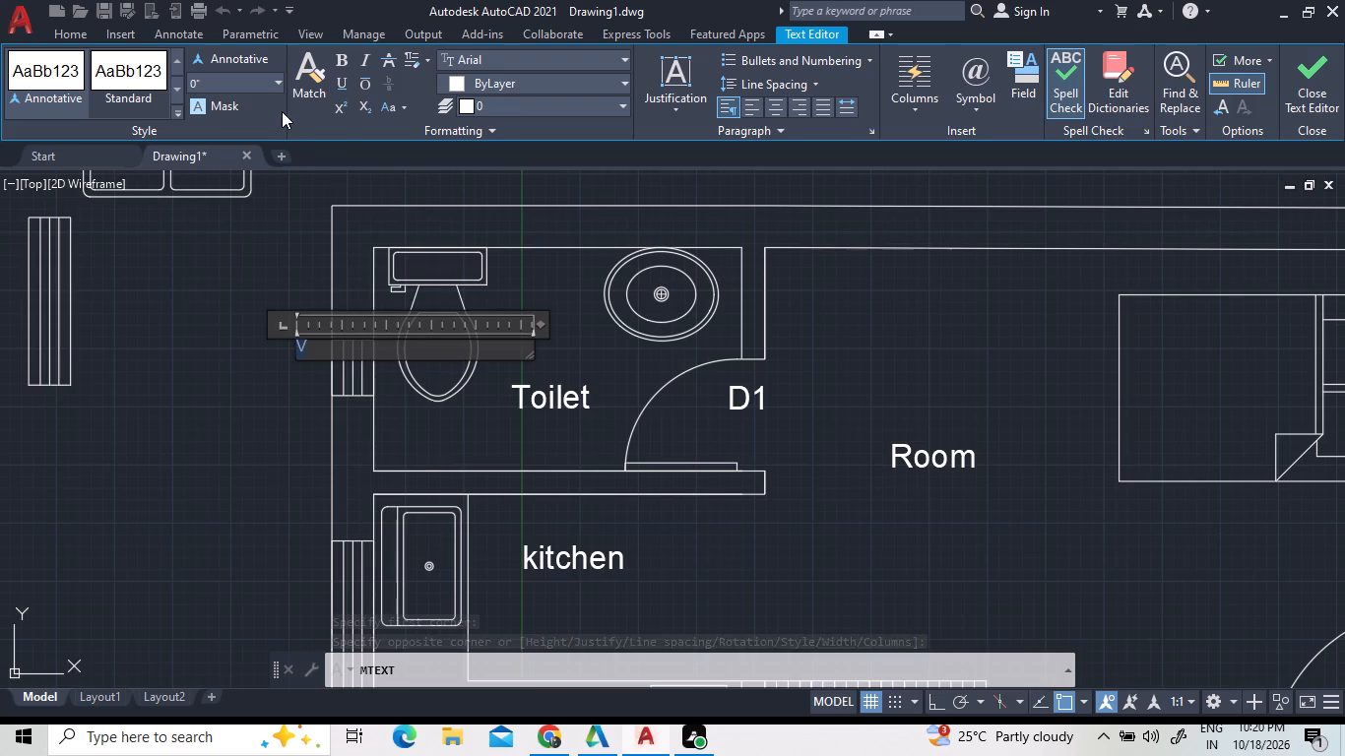
pyautogui.doubleClick(280, 91)
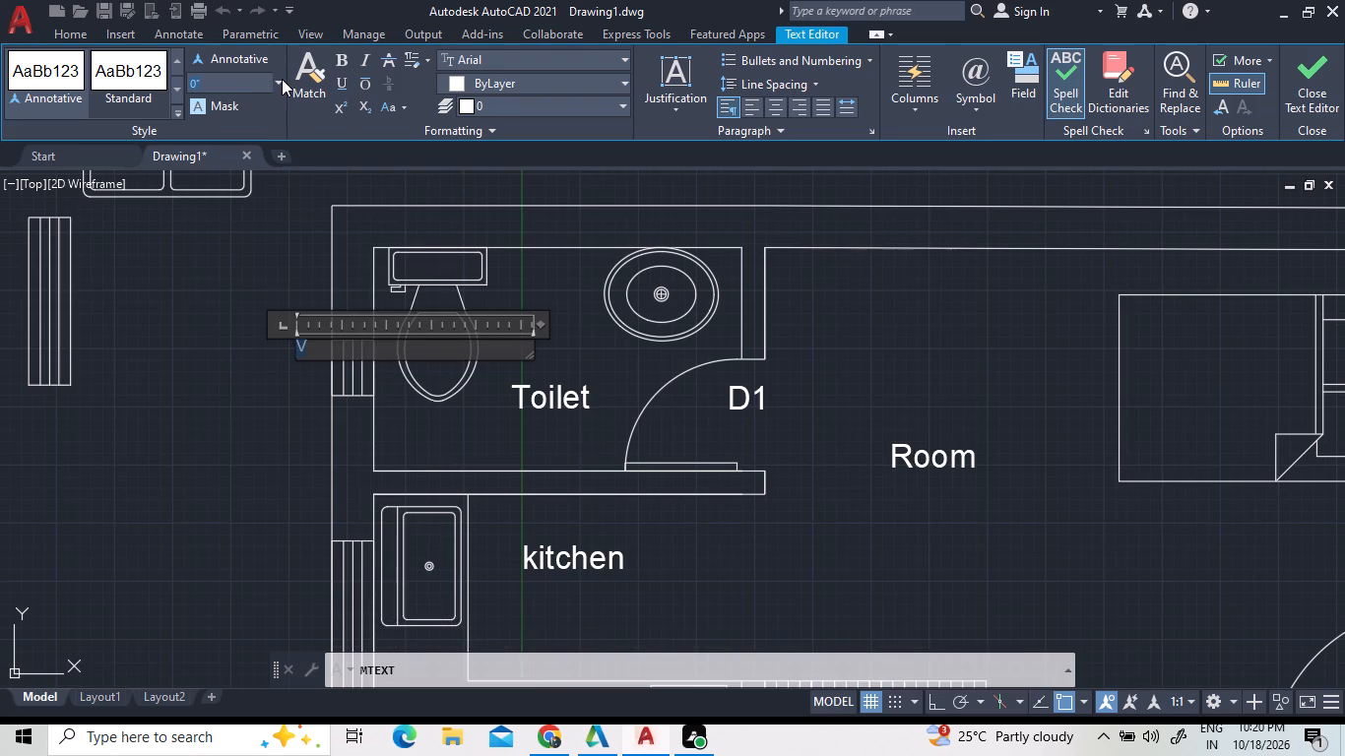
pyautogui.doubleClick(282, 79)
pyautogui.doubleClick(280, 85)
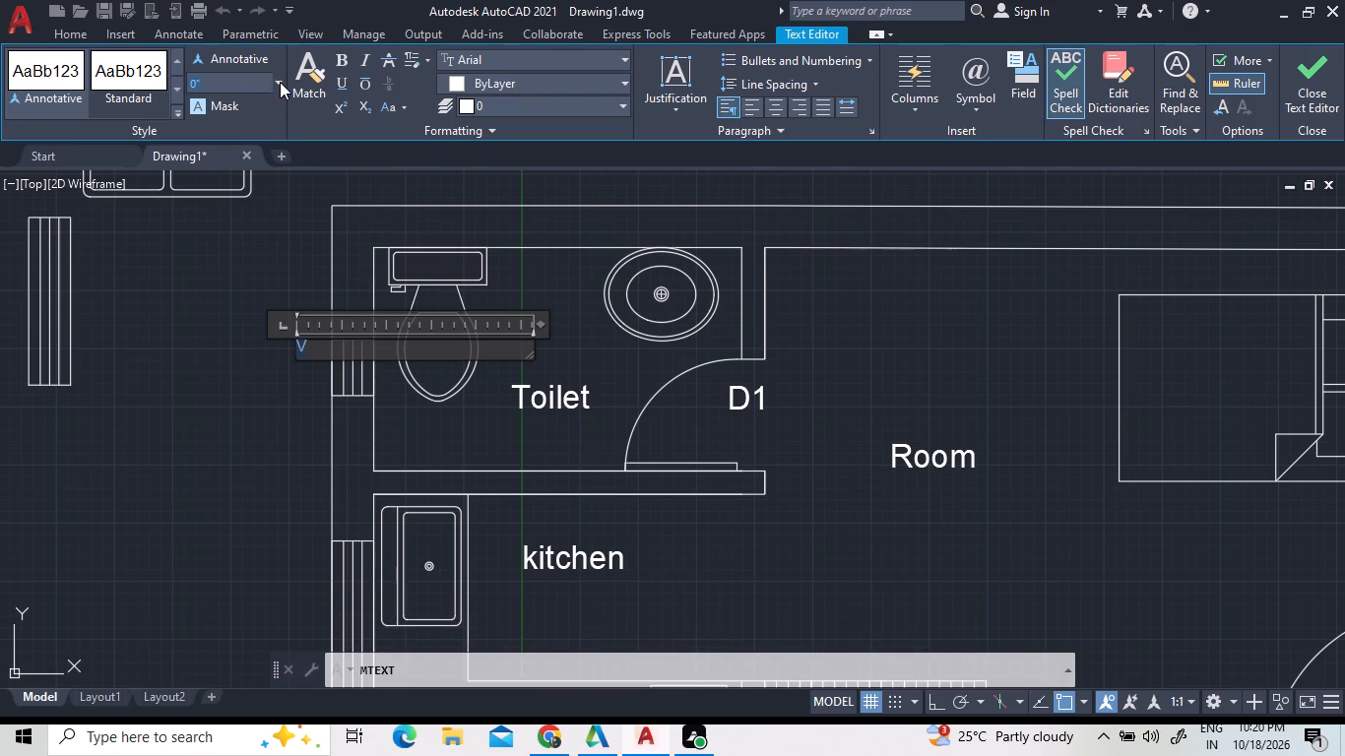
pyautogui.doubleClick(280, 82)
pyautogui.click(279, 76)
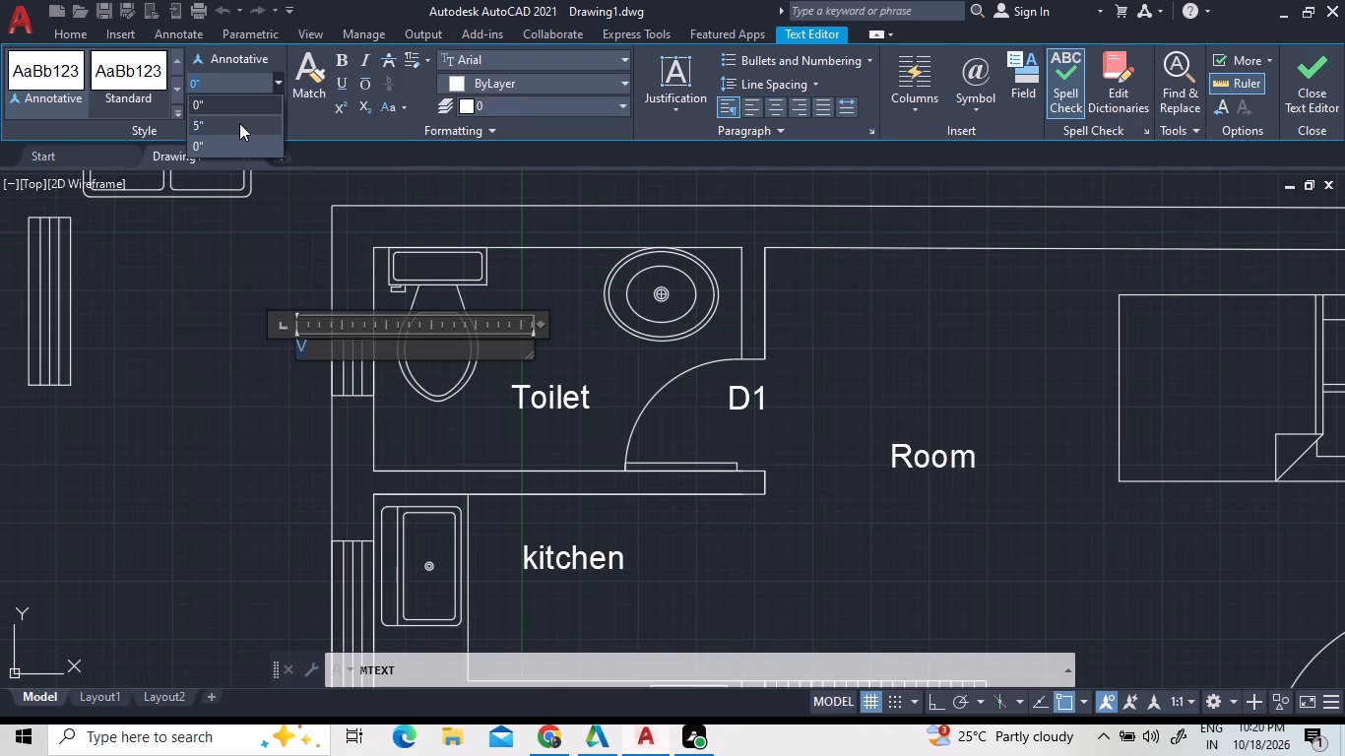
pyautogui.doubleClick(239, 123)
pyautogui.doubleClick(249, 248)
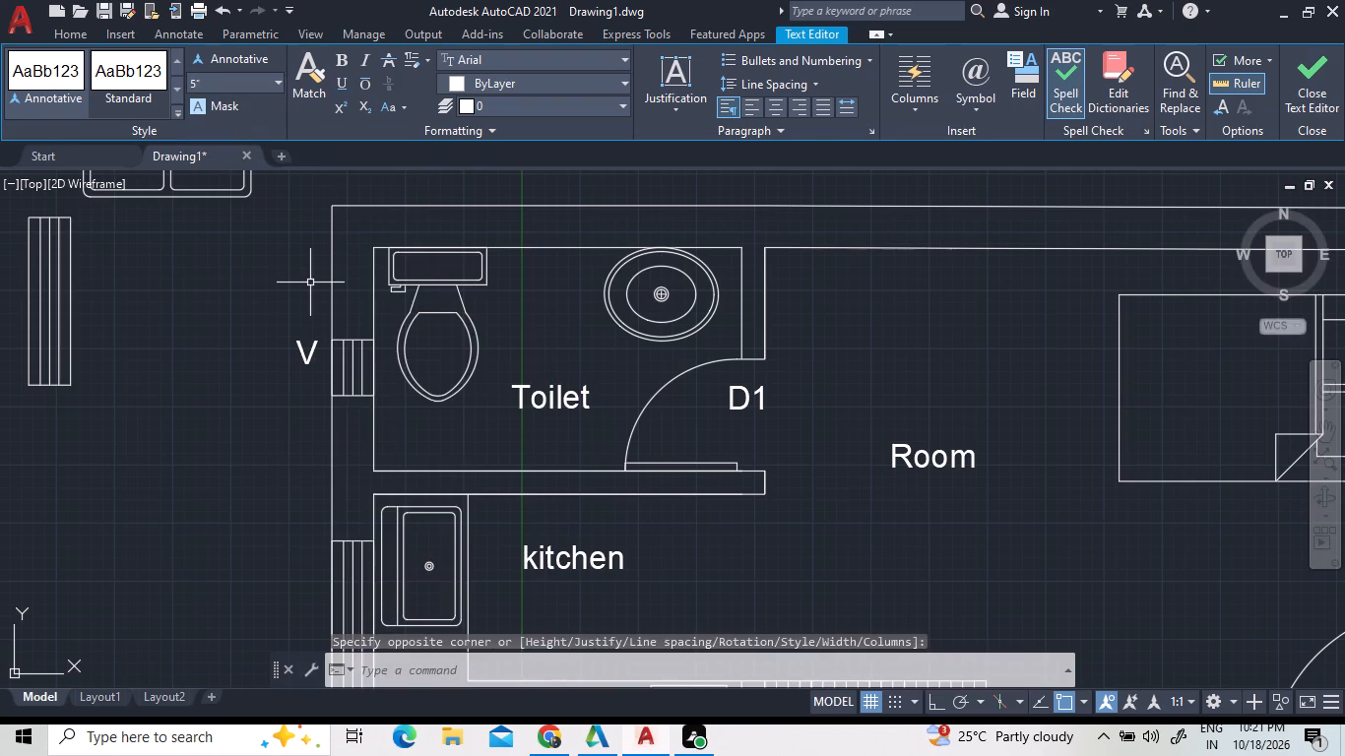
# Move the V label slightly closer to the toilet window.
pyautogui.doubleClick(306, 369)
pyautogui.tripleClick(269, 329)
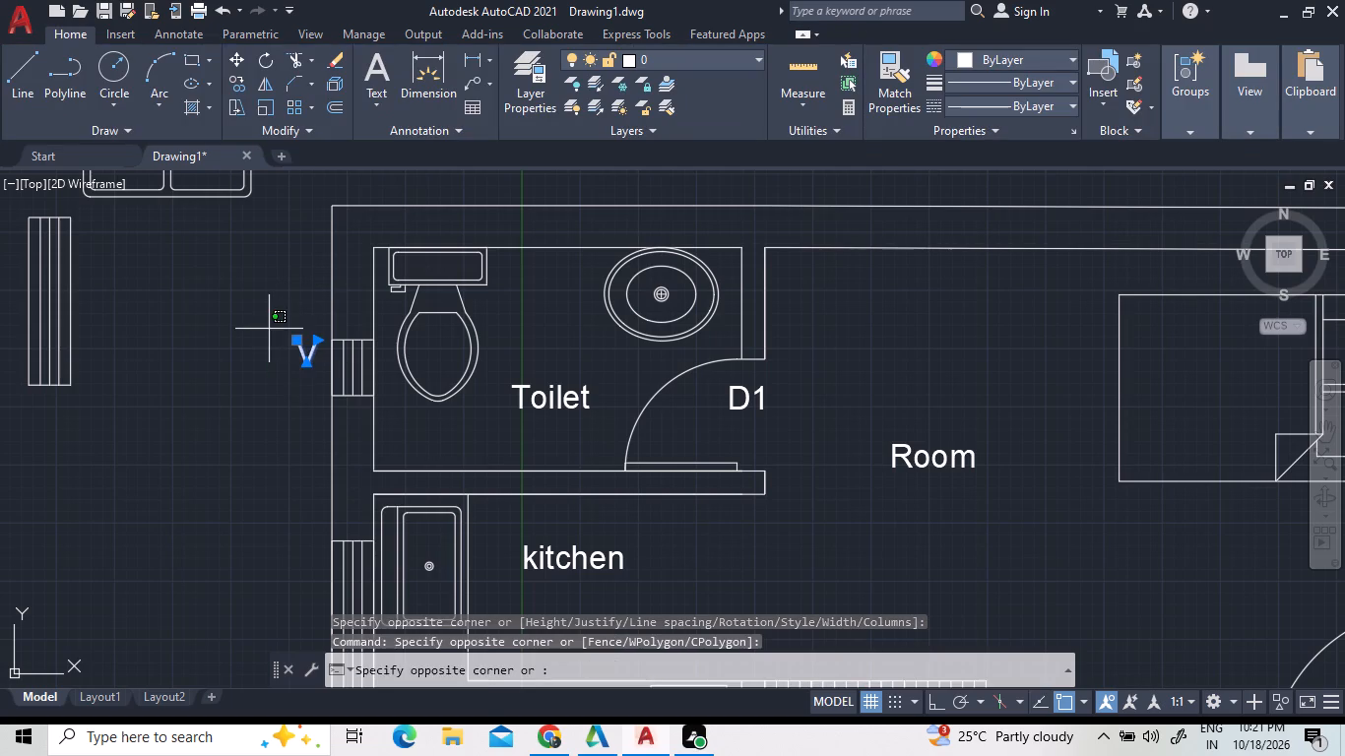
pyautogui.rightClick(269, 328)
pyautogui.tripleClick(307, 376)
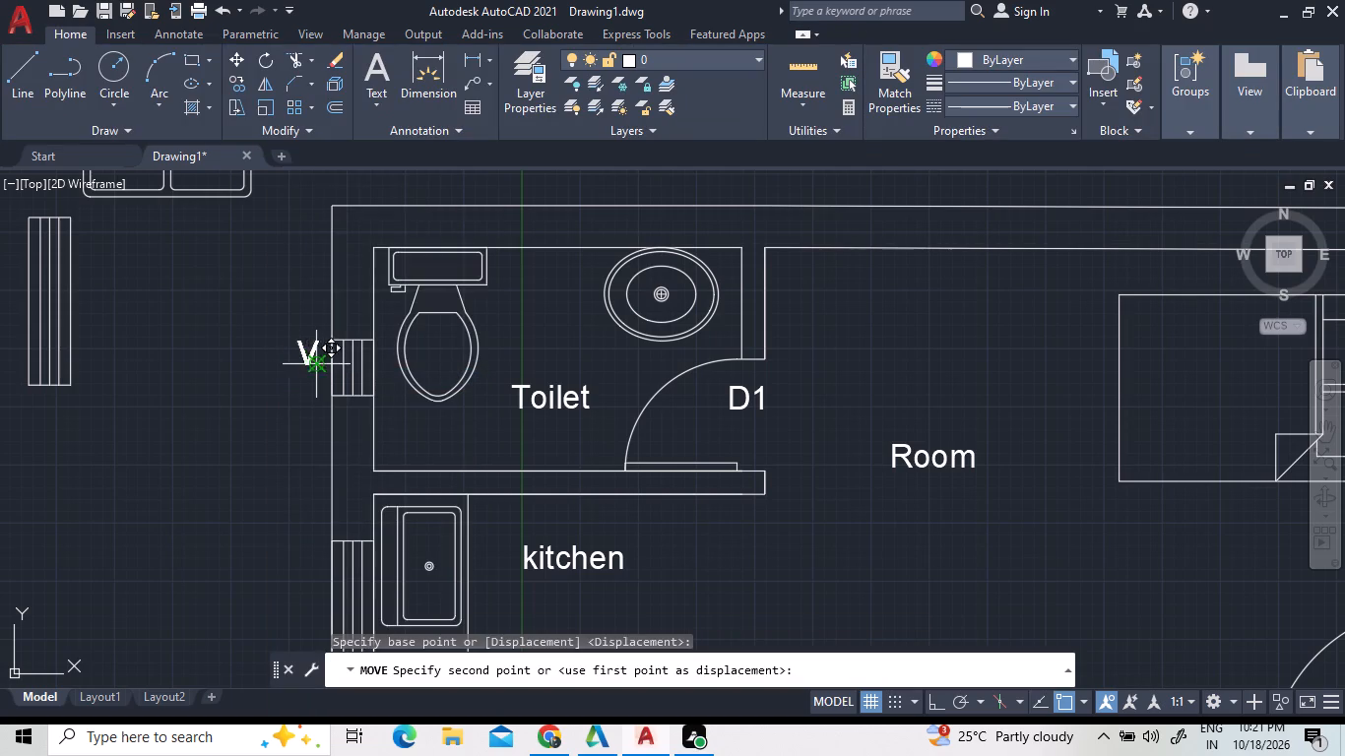
pyautogui.scroll(3, 329, 381)
pyautogui.click(327, 386)
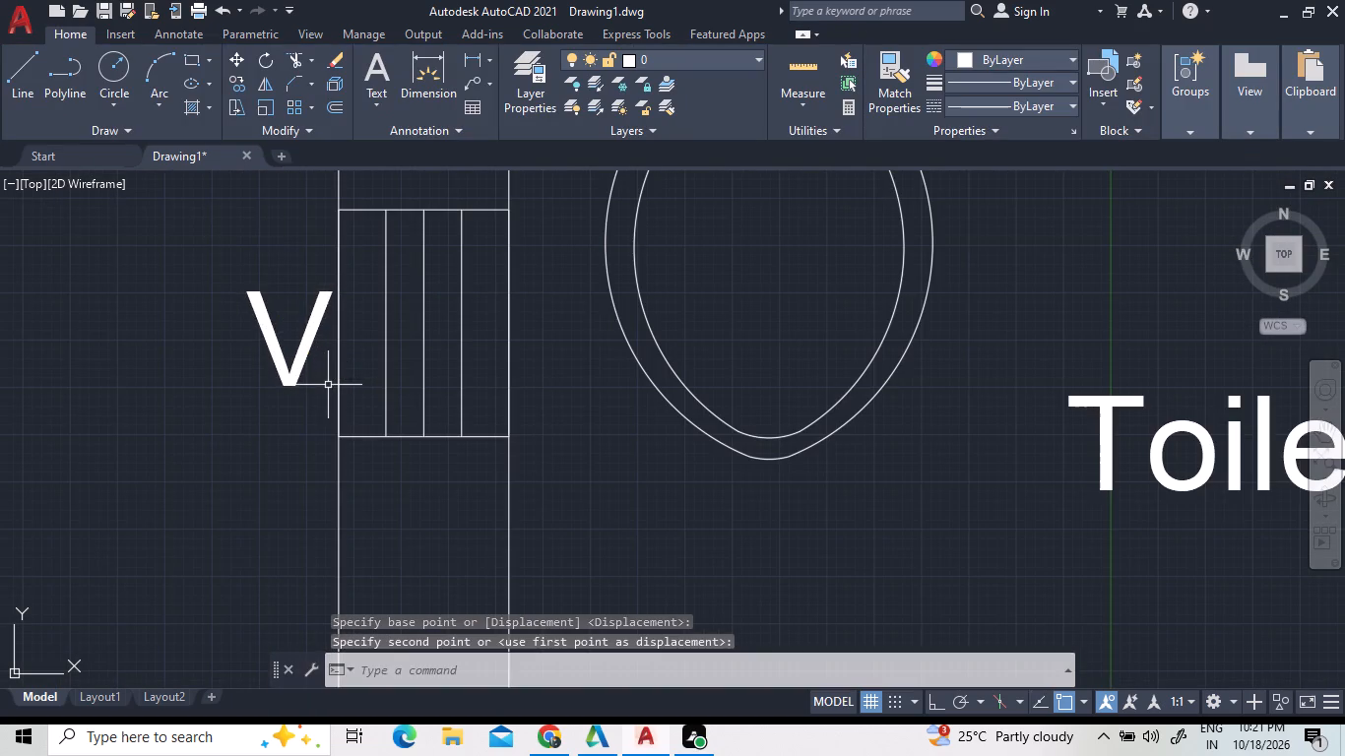
# Add the multiline text label W with 5" text height outside the wall beside the kitchen window.
pyautogui.scroll(-5, 343, 329)
pyautogui.scroll(1, 363, 458)
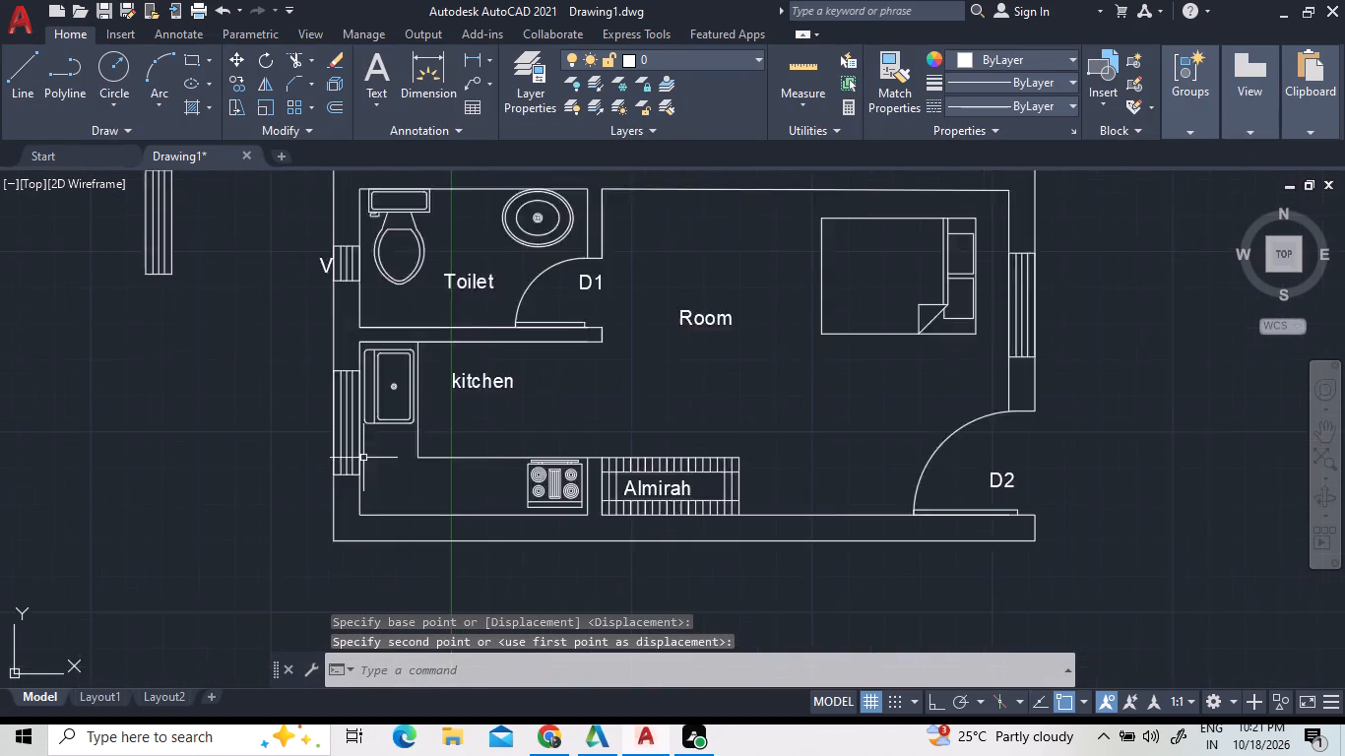
pyautogui.scroll(1, 363, 458)
pyautogui.scroll(-1, 362, 446)
pyautogui.scroll(-1, 299, 172)
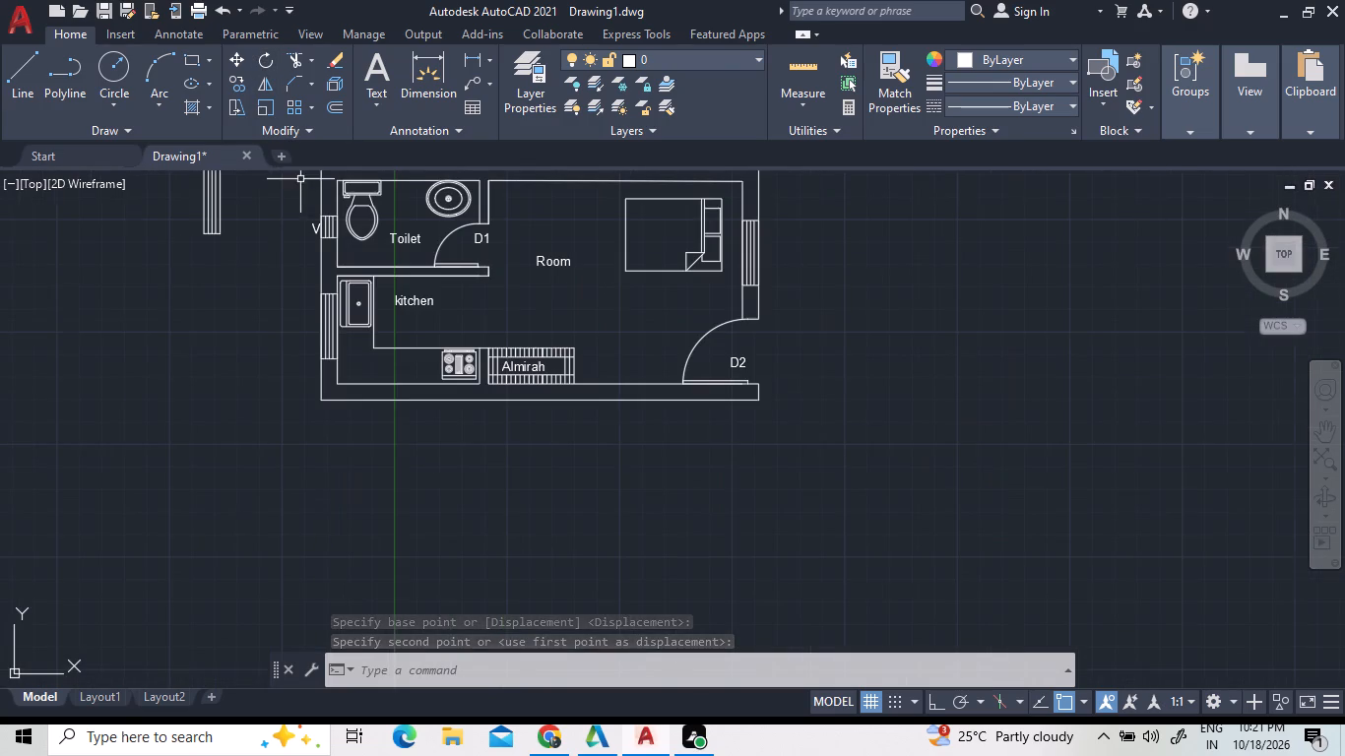
pyautogui.scroll(1, 302, 168)
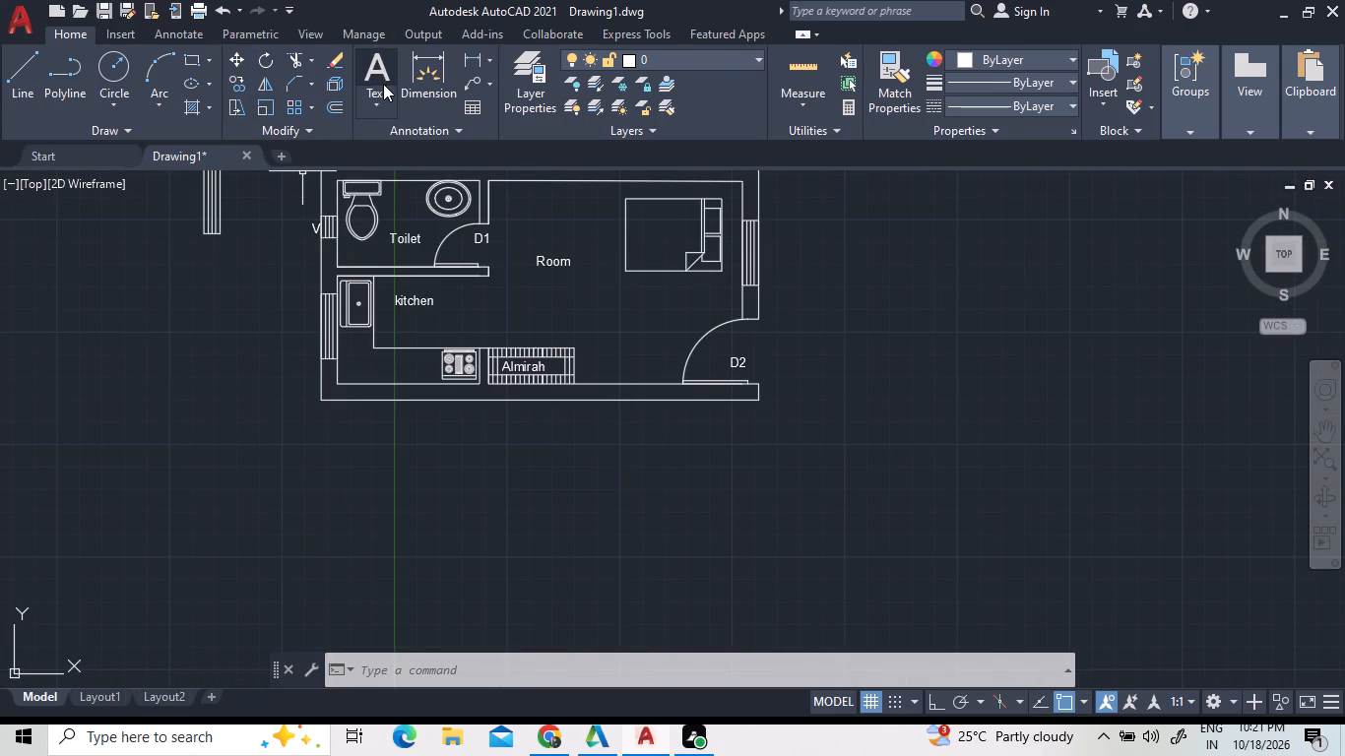
pyautogui.doubleClick(374, 70)
pyautogui.scroll(2, 303, 331)
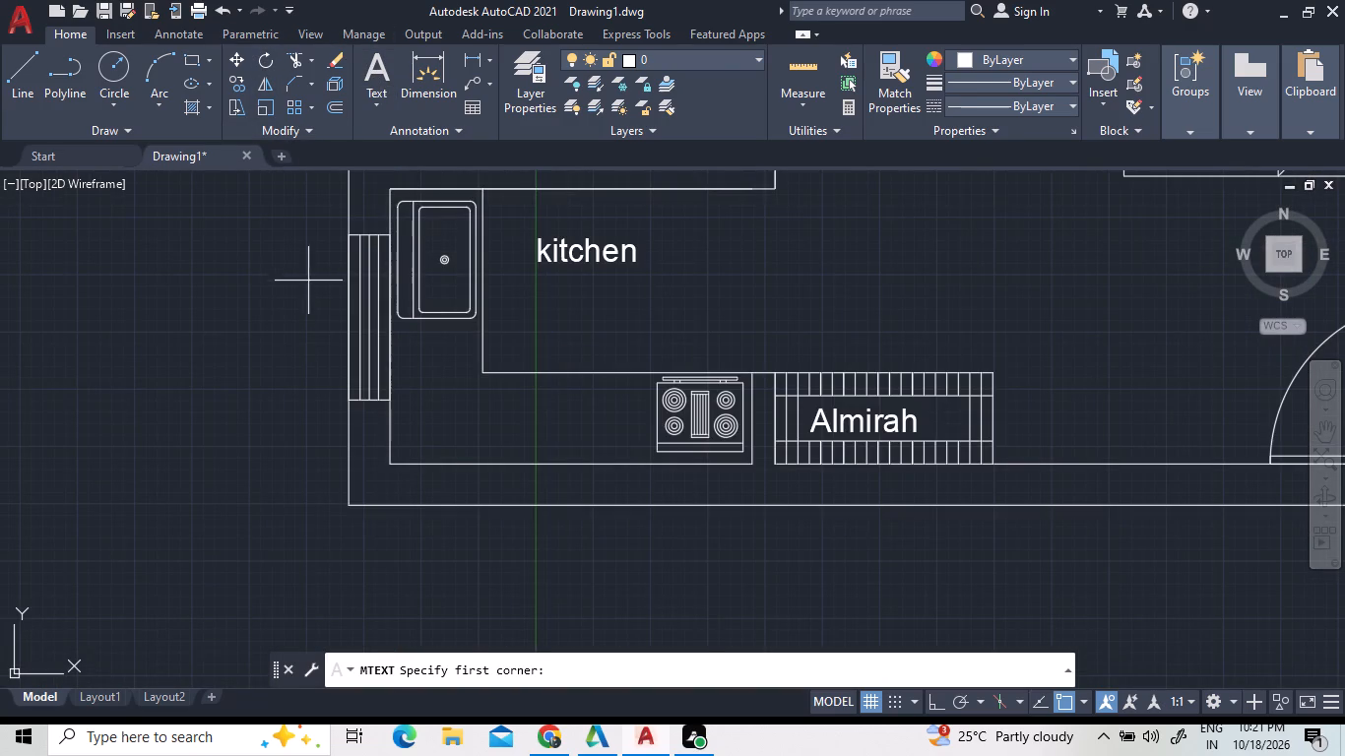
pyautogui.click(305, 272)
pyautogui.tripleClick(328, 375)
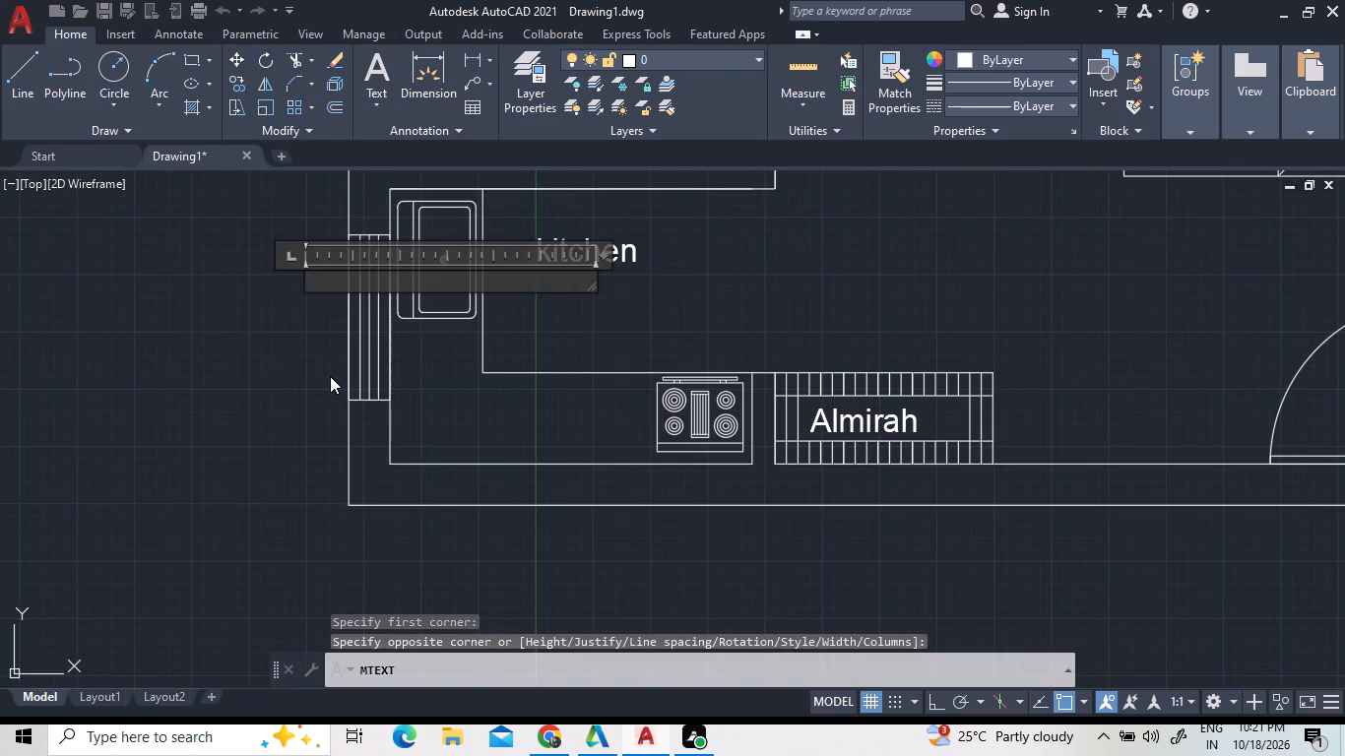
pyautogui.press('w')
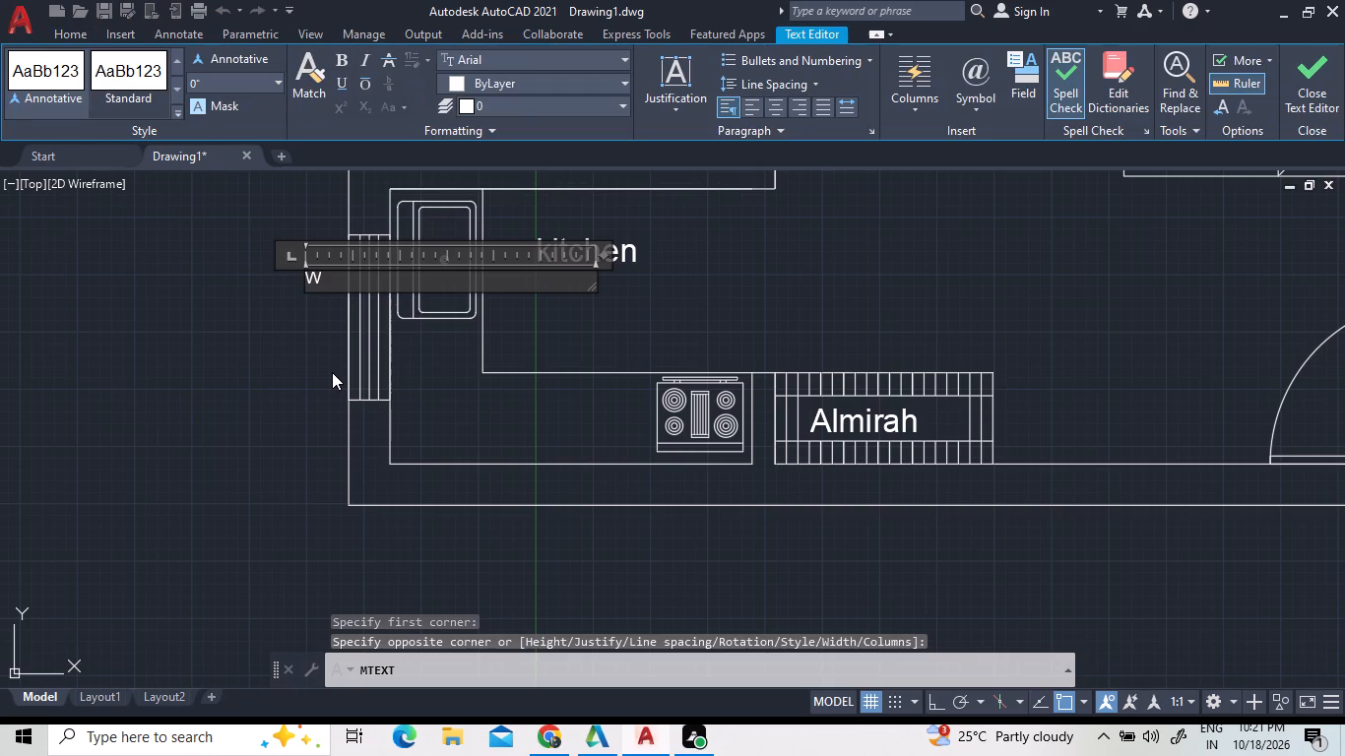
pyautogui.doubleClick(338, 271)
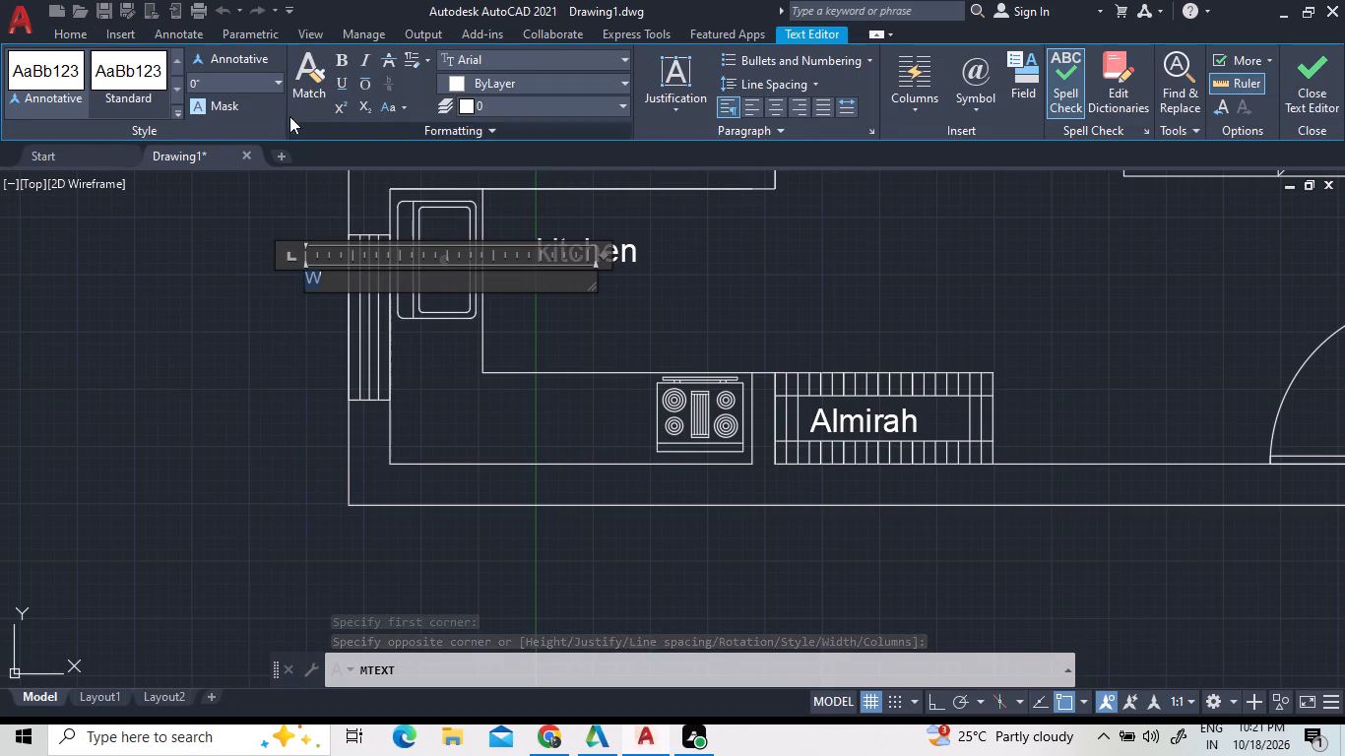
pyautogui.doubleClick(281, 85)
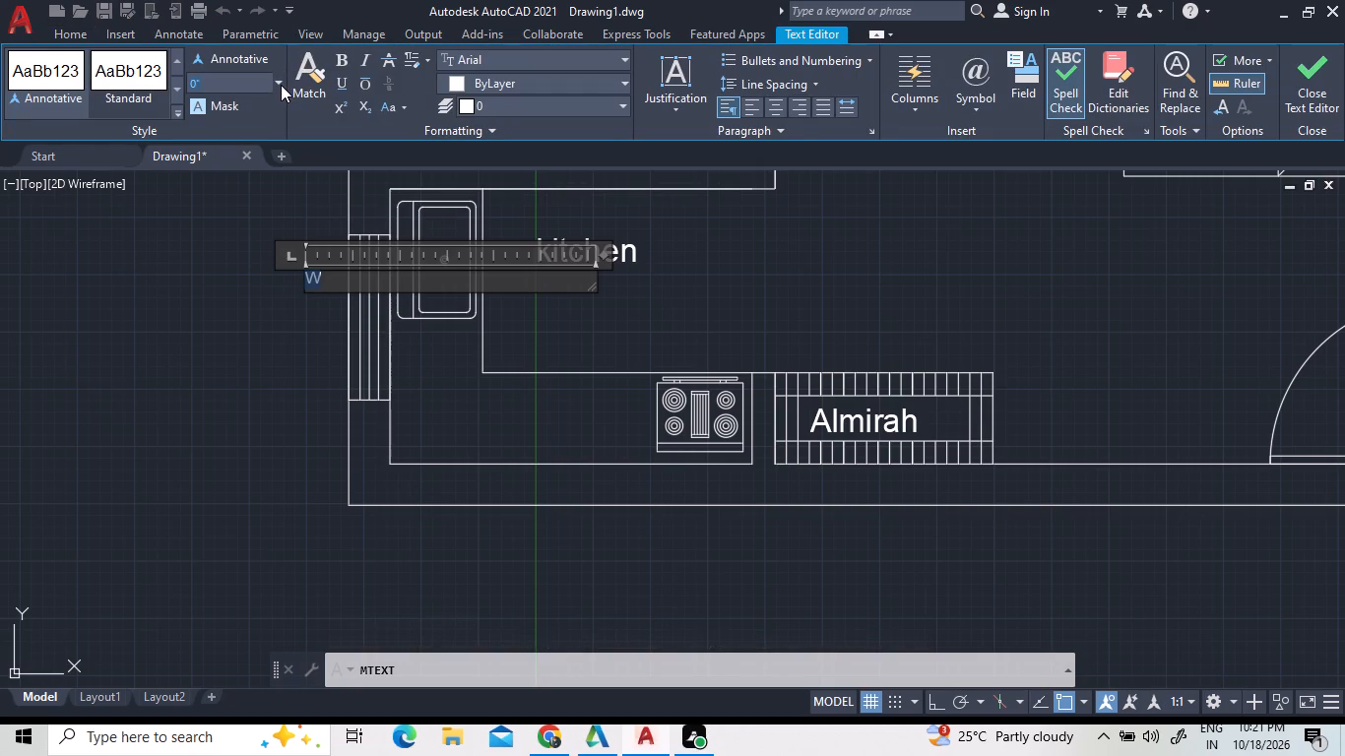
pyautogui.click(280, 84)
pyautogui.click(260, 121)
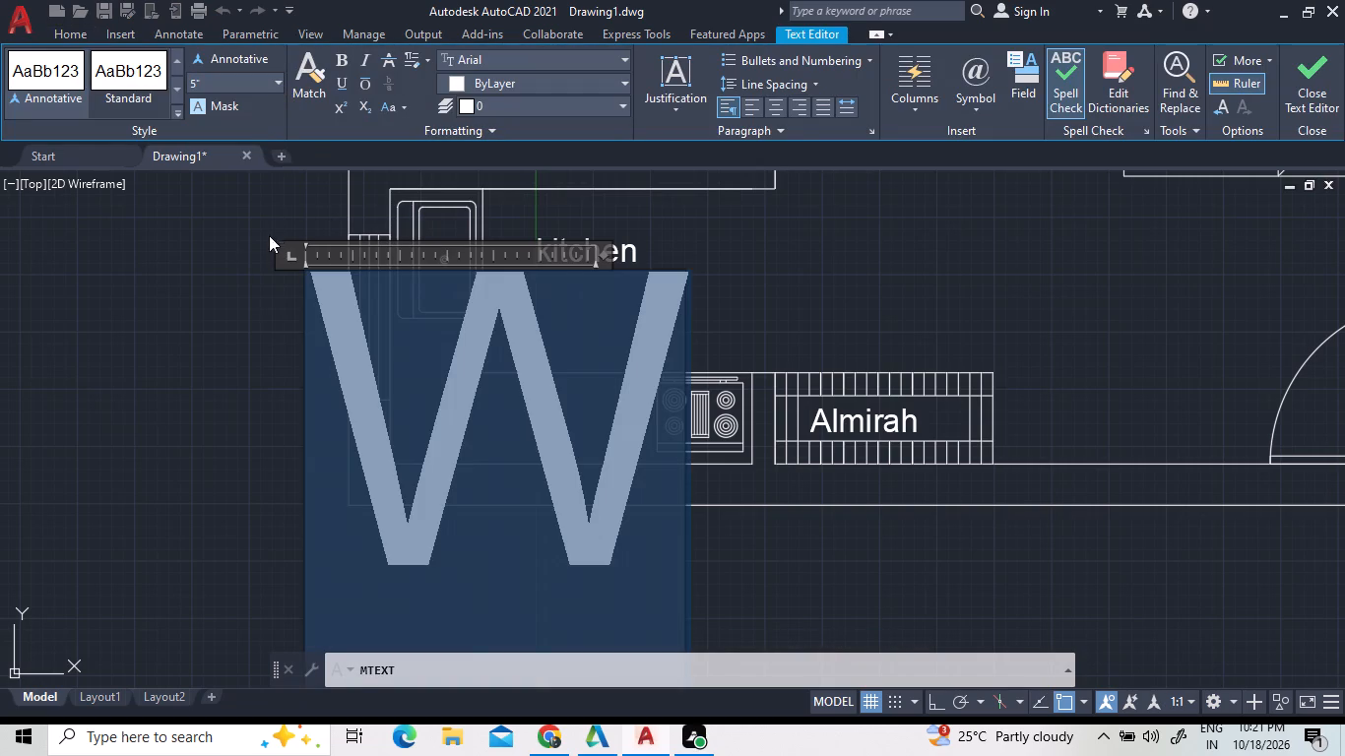
pyautogui.click(229, 266)
# Copy the W label from beside the kitchen window to outside the wall beside the room's window near the bed.
pyautogui.scroll(-1, 314, 390)
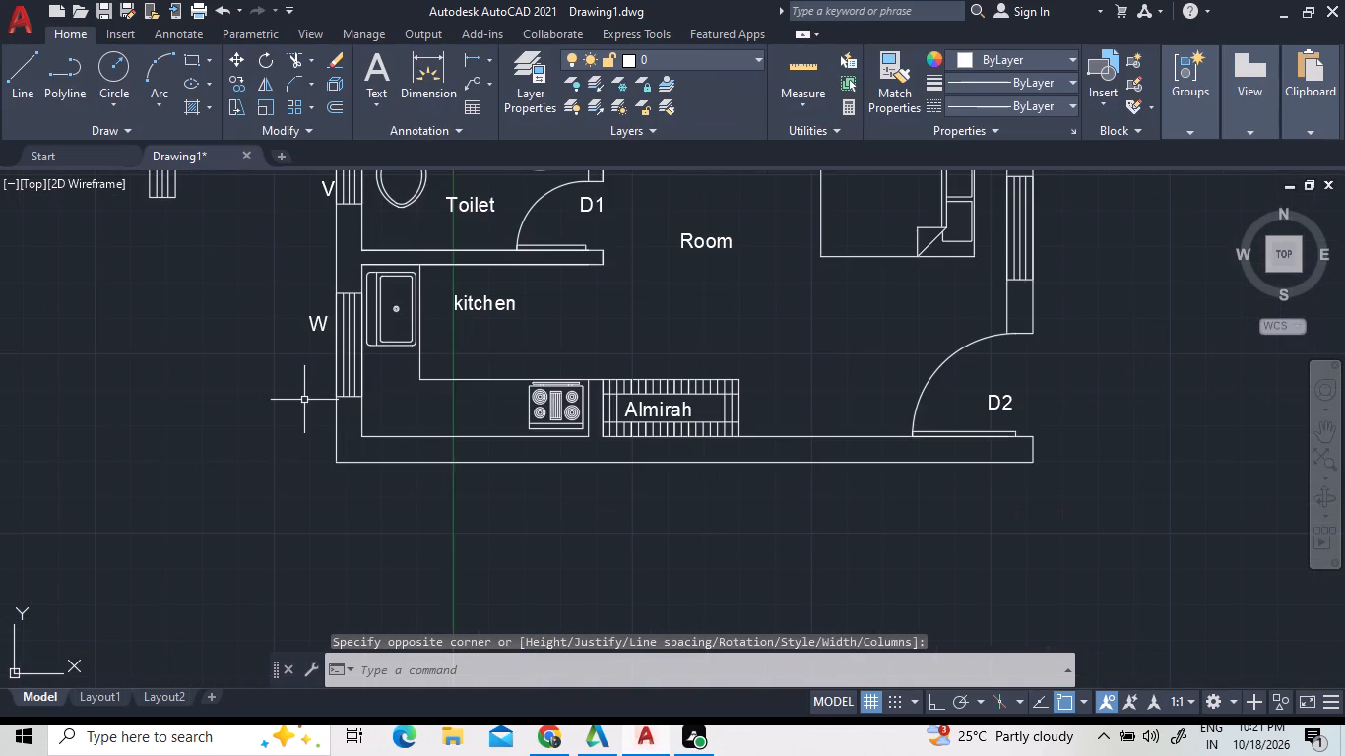
pyautogui.scroll(-1, 304, 400)
pyautogui.scroll(1, 777, 299)
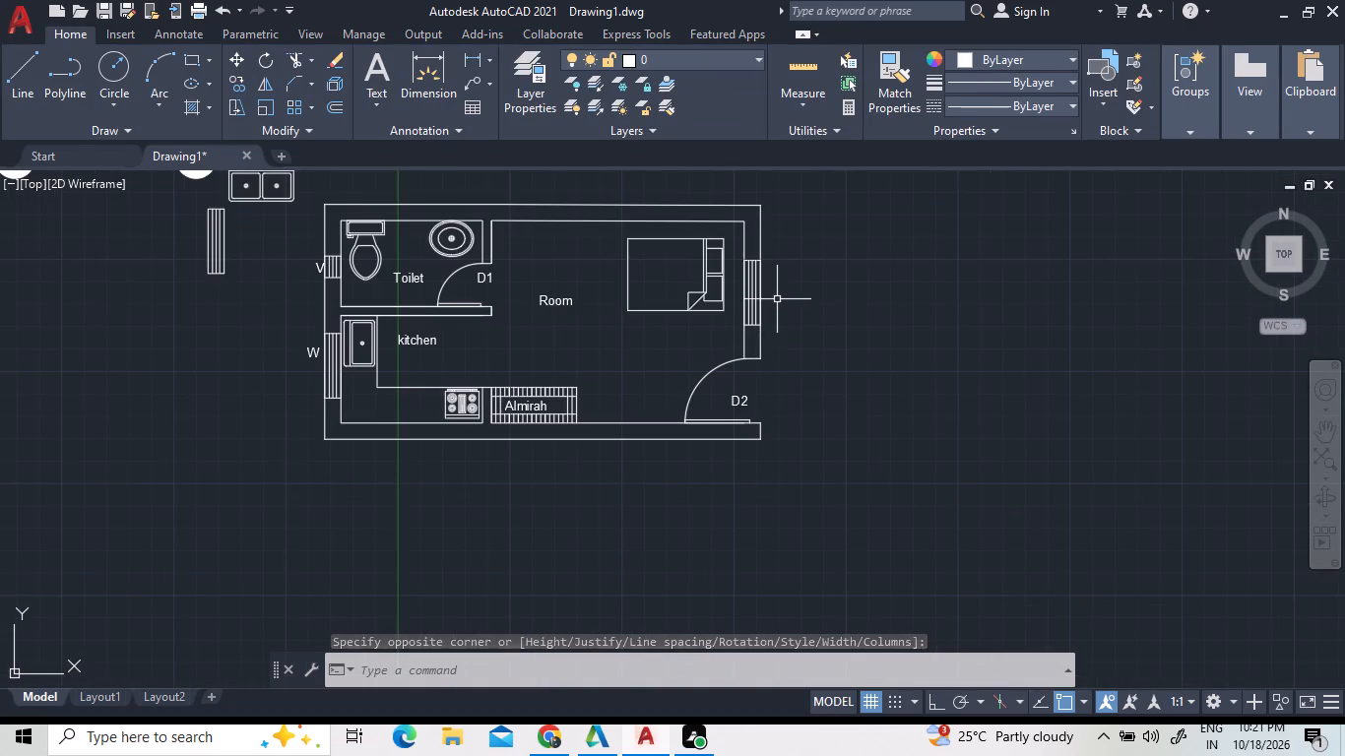
pyautogui.scroll(1, 777, 298)
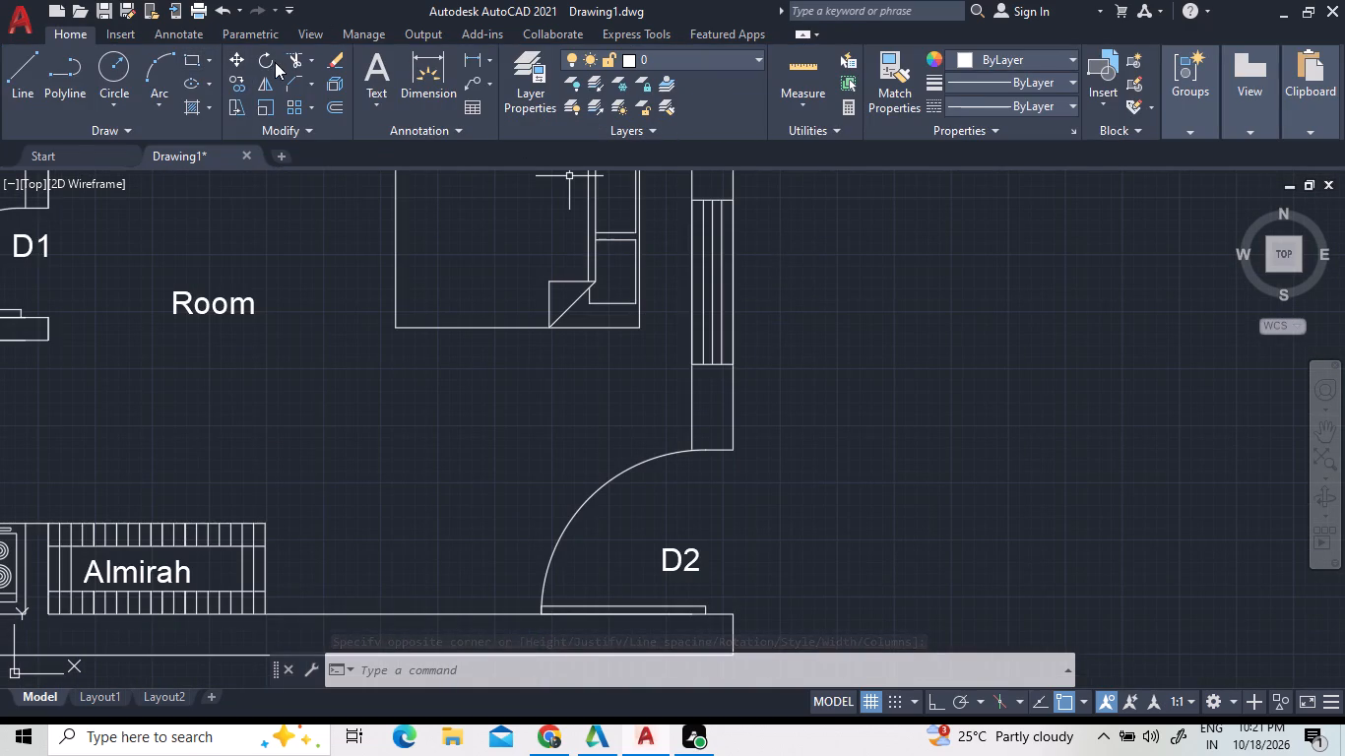
pyautogui.scroll(-2, 333, 239)
pyautogui.scroll(3, 52, 293)
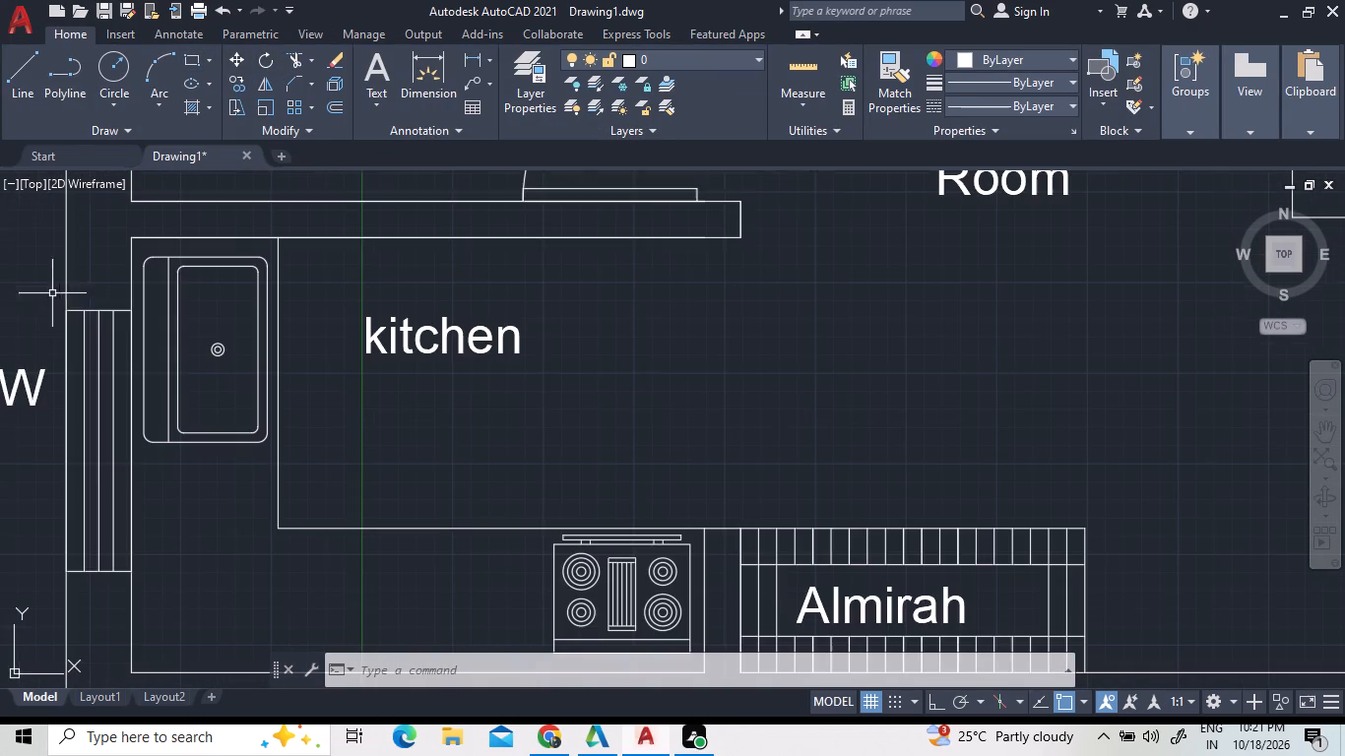
pyautogui.click(42, 381)
pyautogui.rightClick(39, 330)
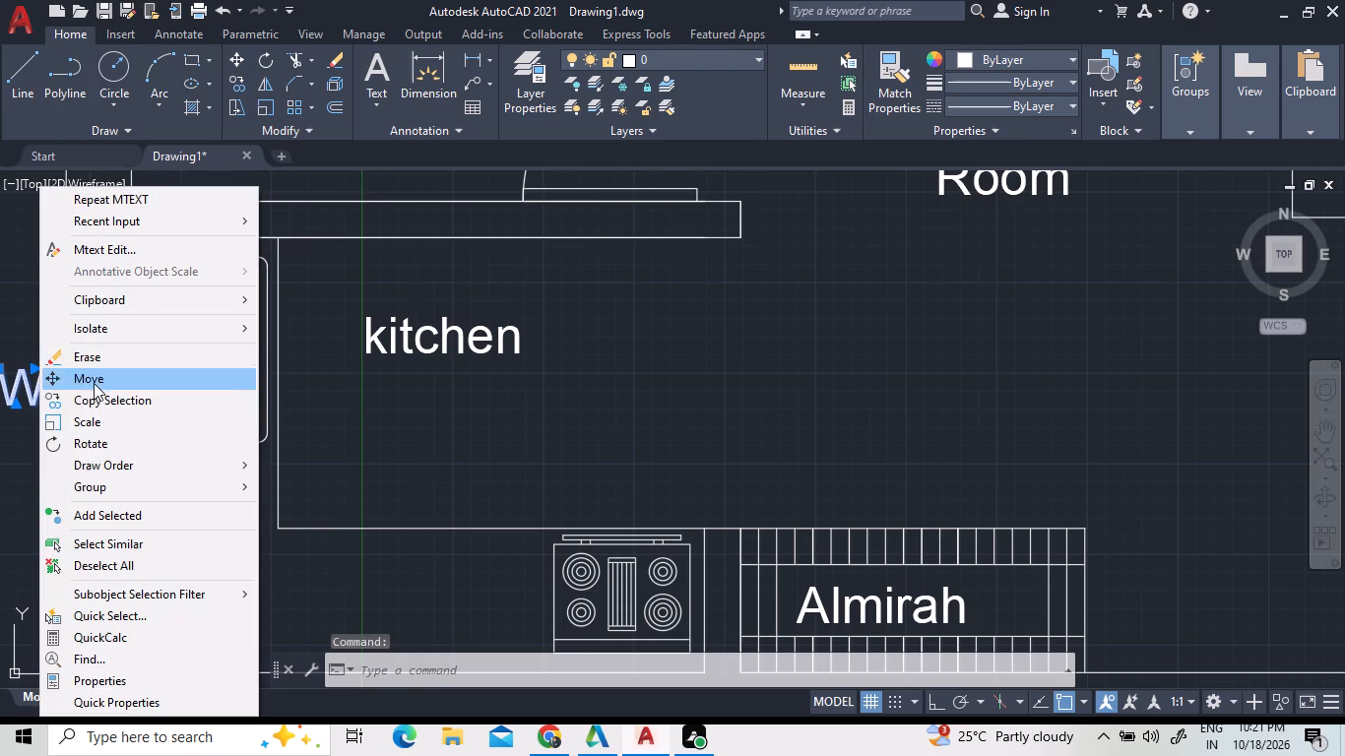
pyautogui.click(100, 391)
pyautogui.click(66, 393)
pyautogui.scroll(-2, 448, 360)
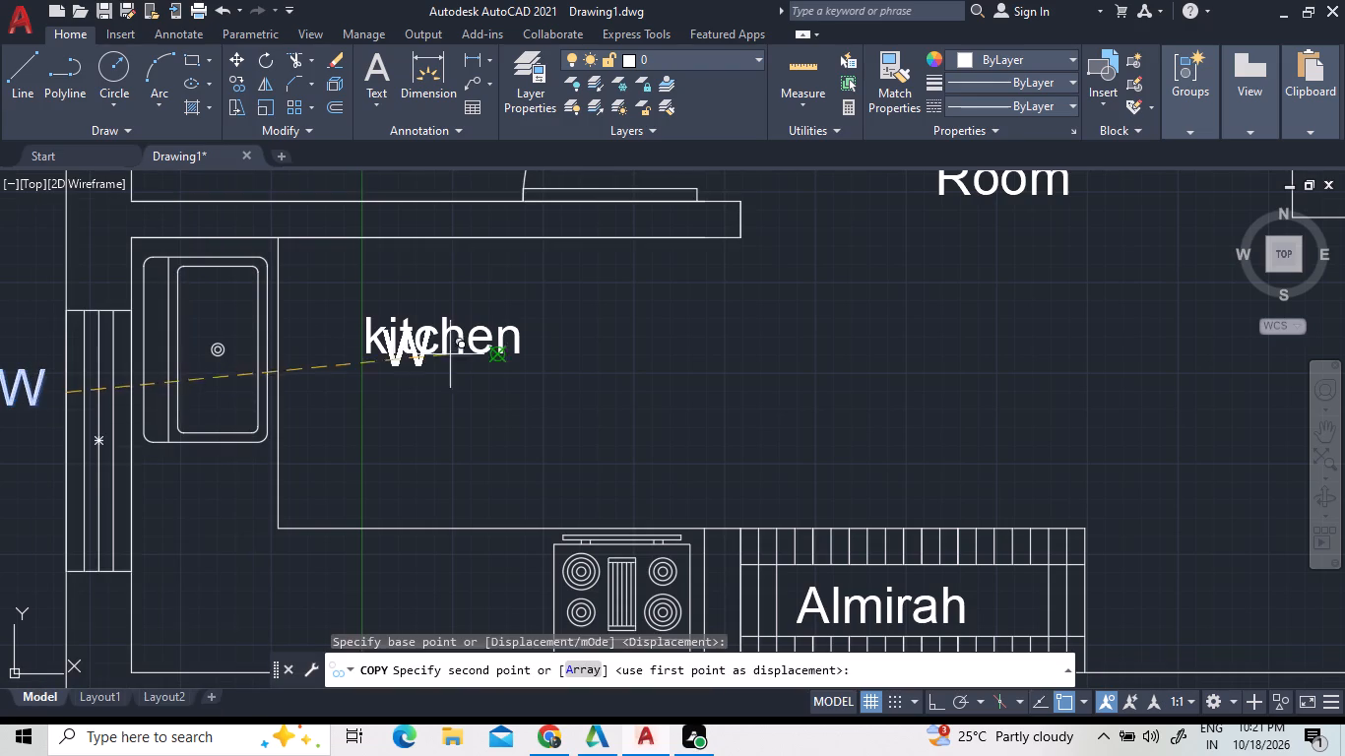
pyautogui.scroll(-2, 447, 364)
pyautogui.scroll(3, 849, 297)
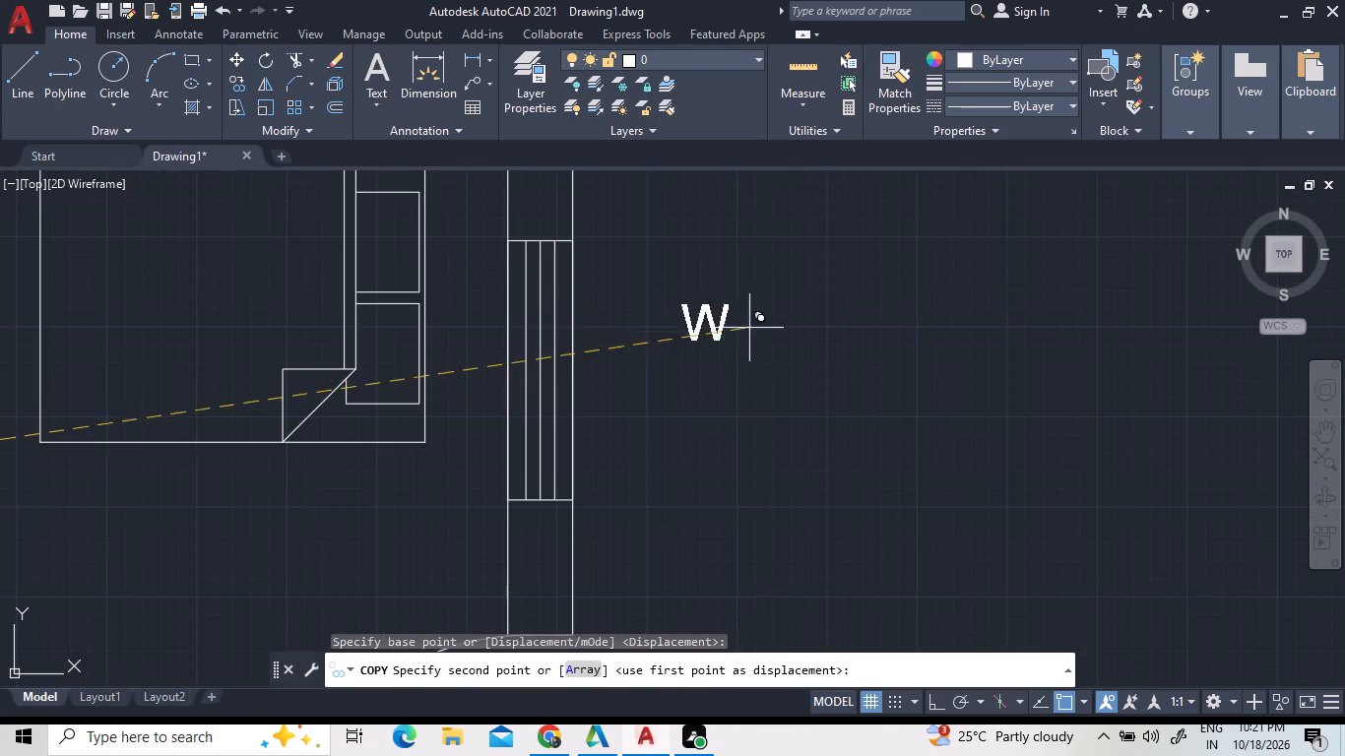
pyautogui.click(651, 359)
pyautogui.scroll(-3, 673, 313)
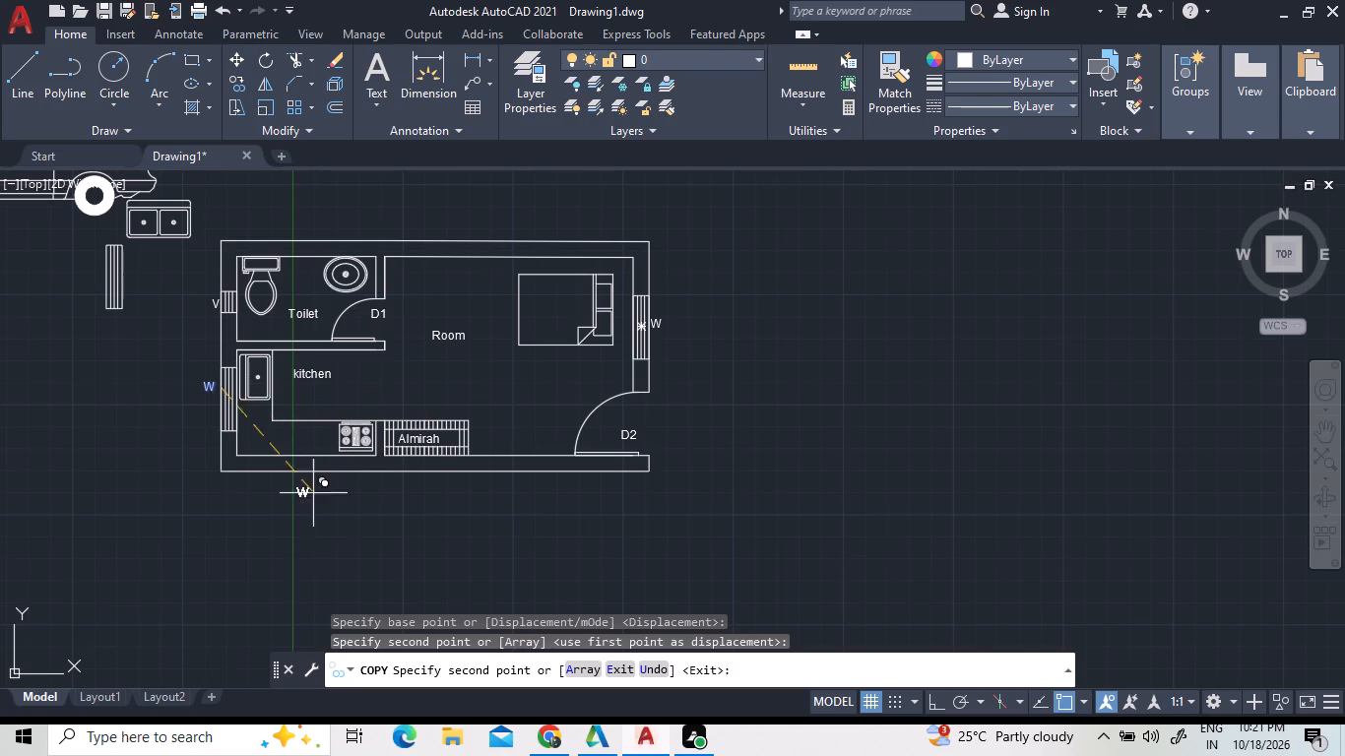
pyautogui.rightClick(142, 452)
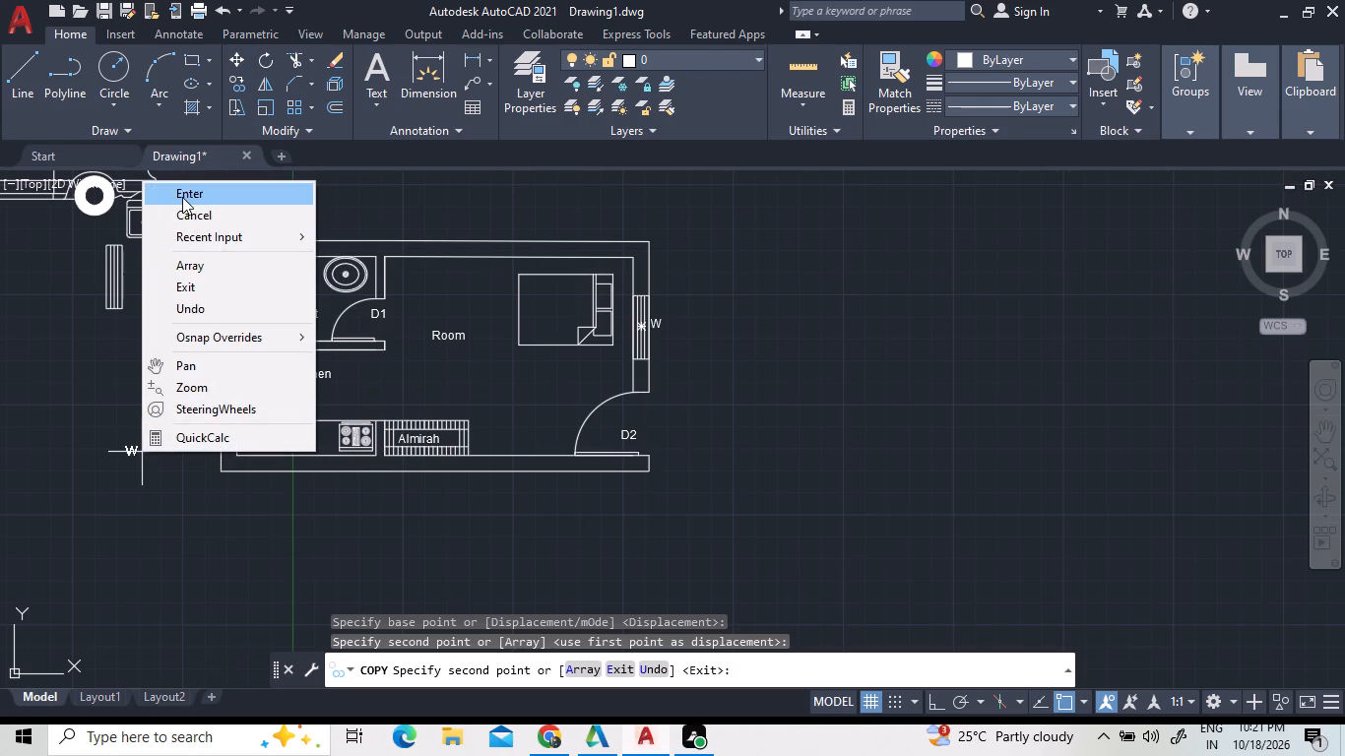
pyautogui.click(182, 197)
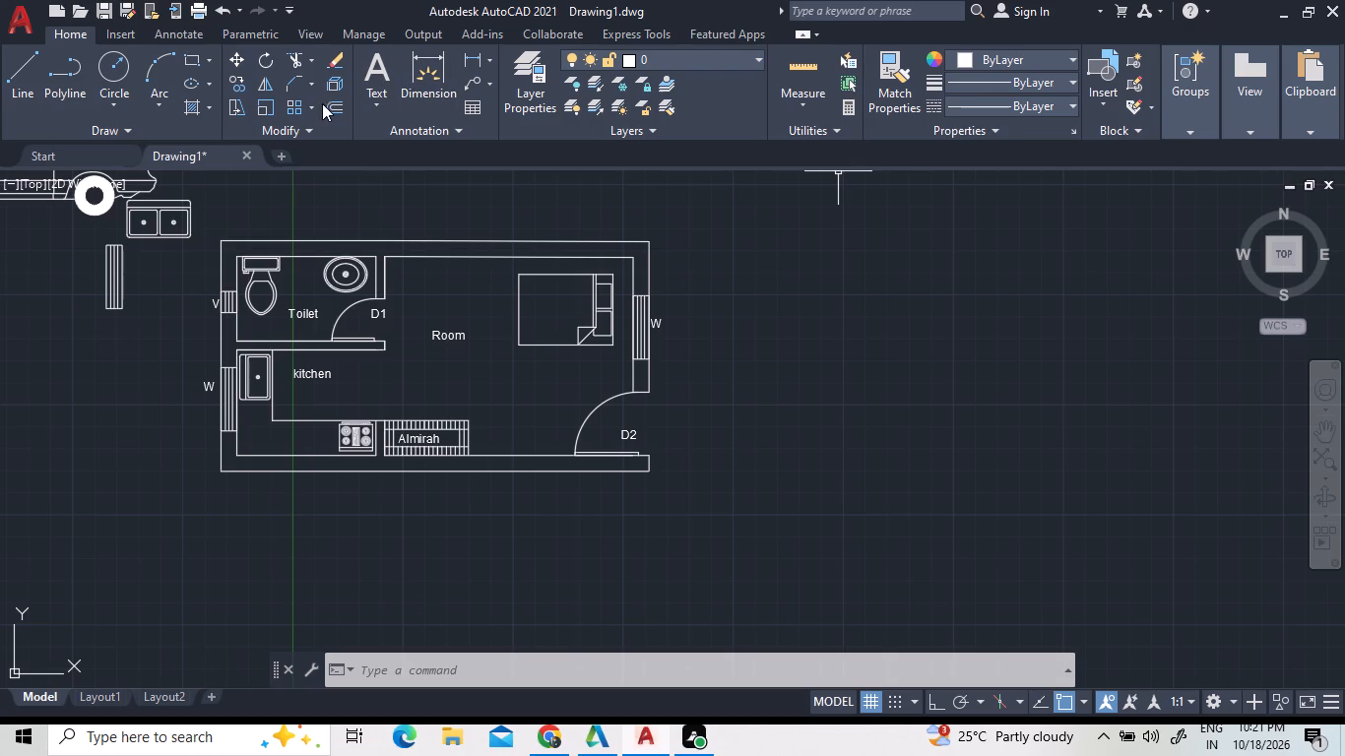
# Hatch the connected wall area along the plan's upper side with the ANSI32 pattern and start editing the hatch scale.
pyautogui.click(199, 107)
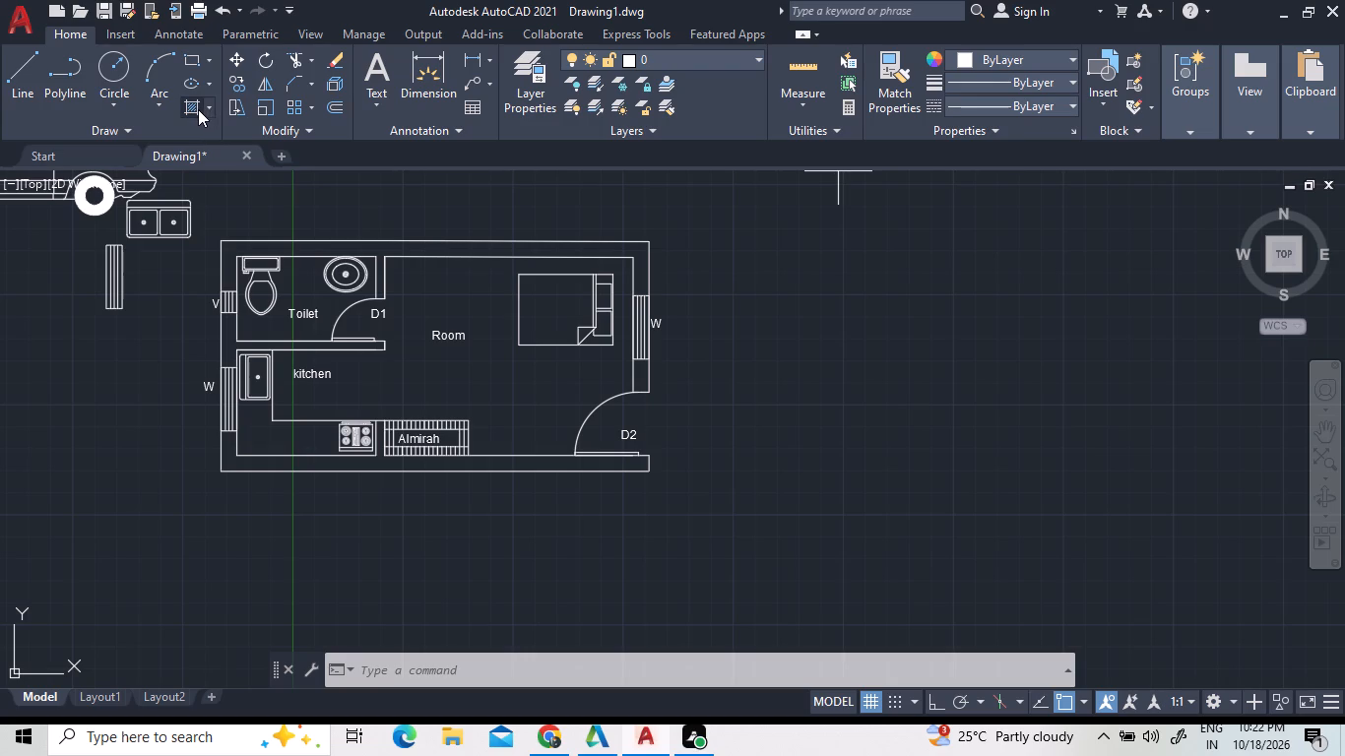
pyautogui.doubleClick(212, 104)
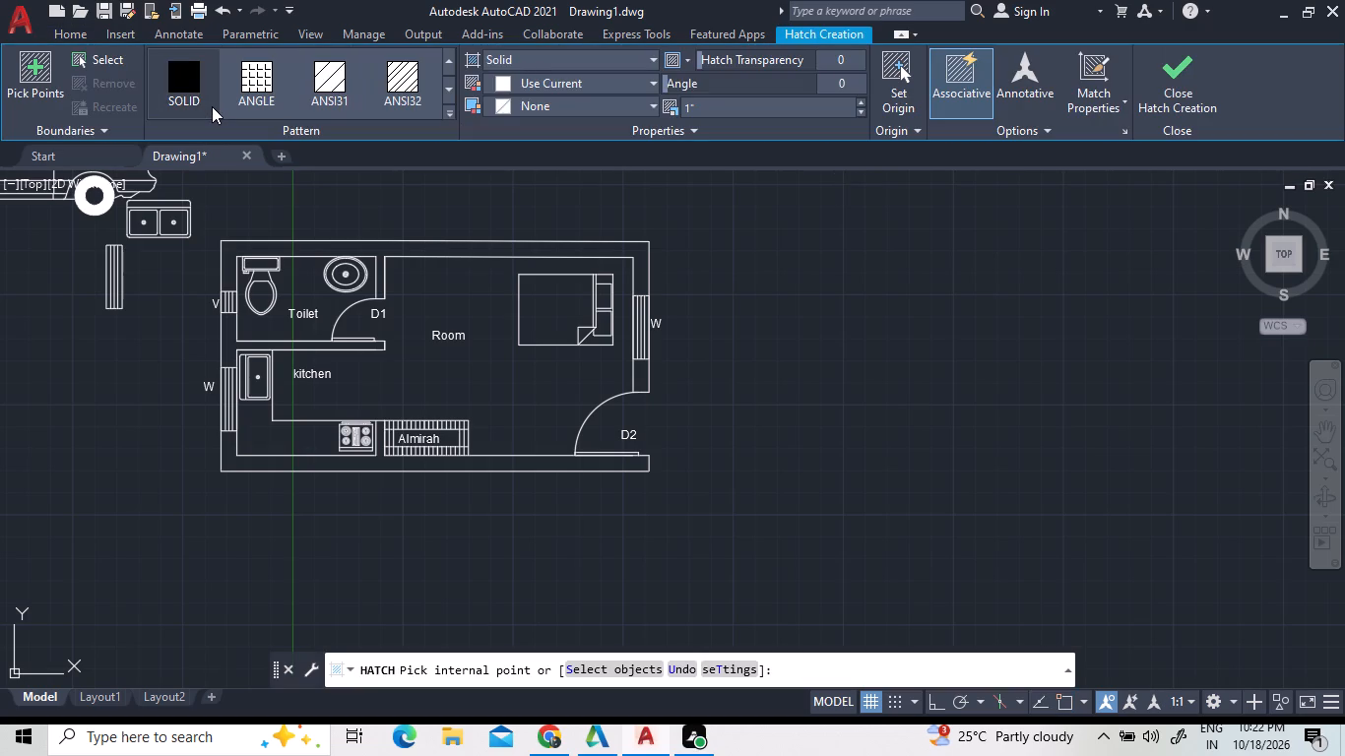
pyautogui.click(375, 77)
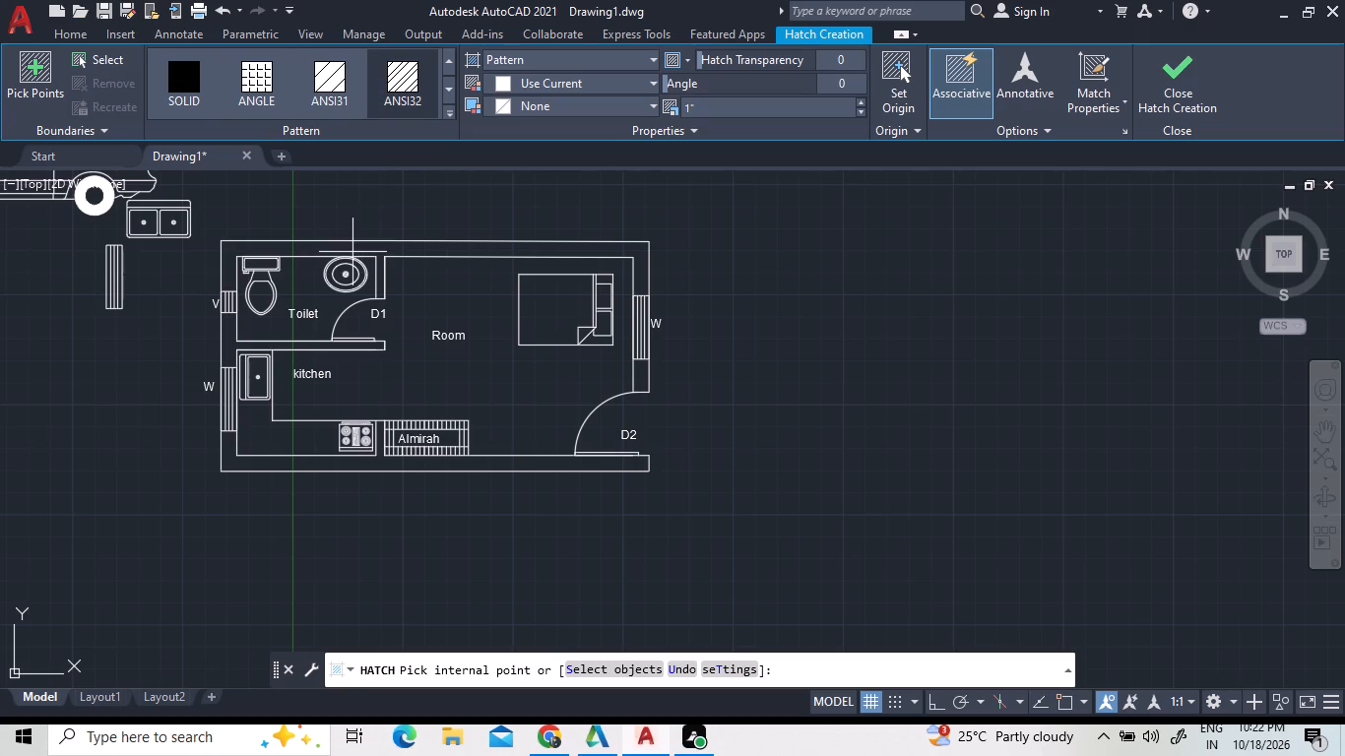
pyautogui.click(352, 245)
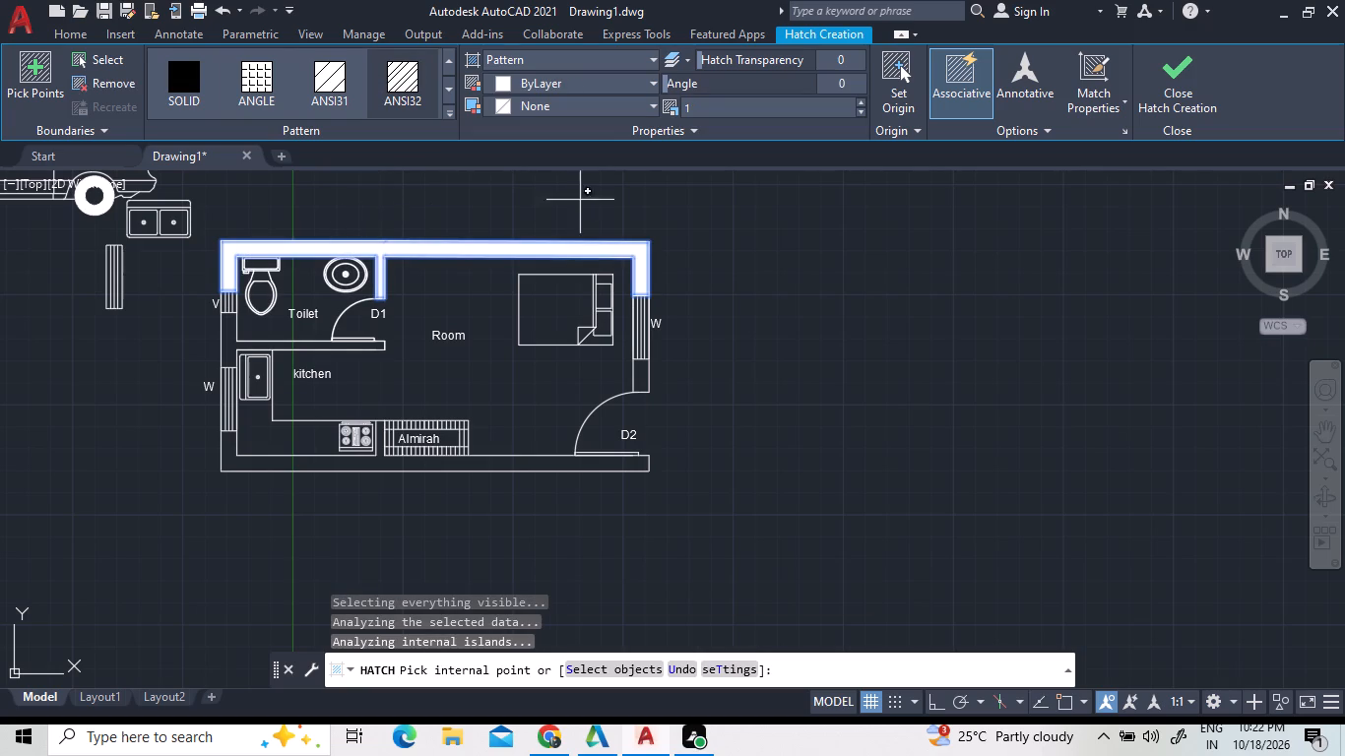
pyautogui.click(703, 99)
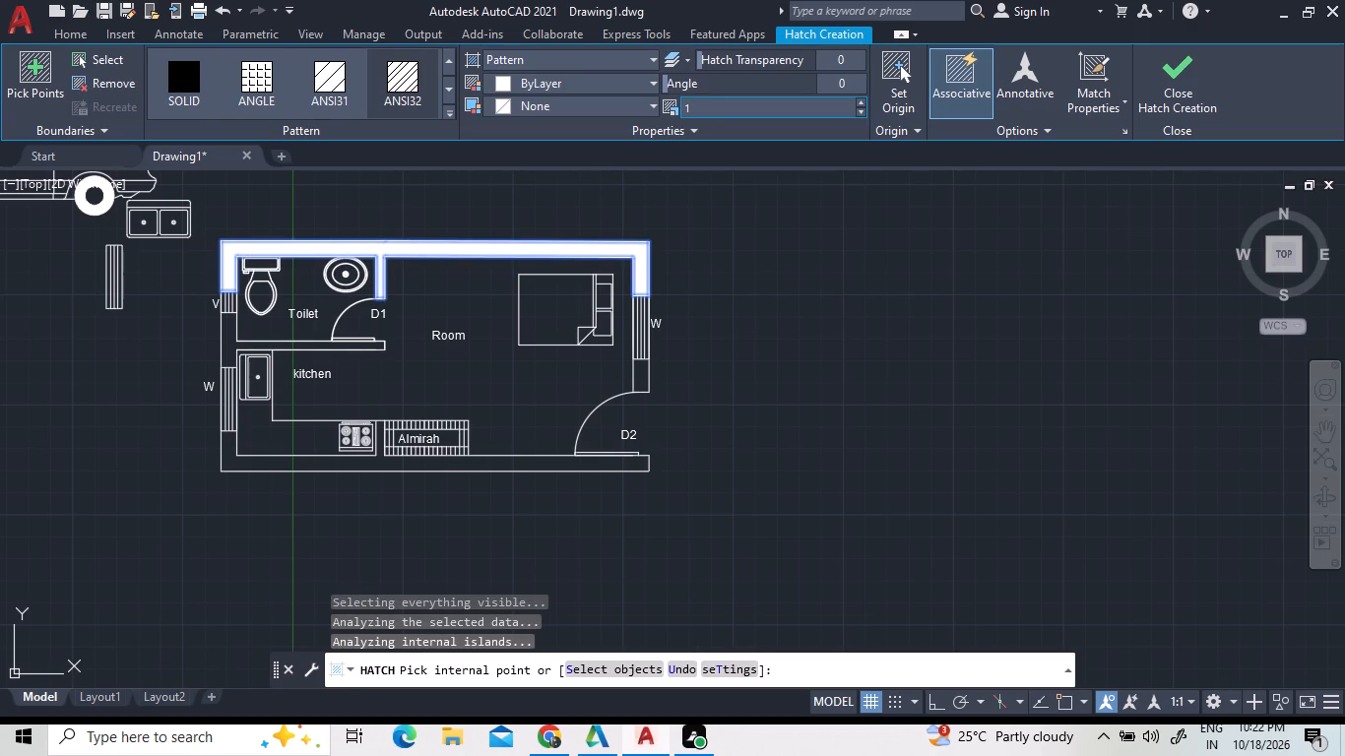
pyautogui.press('0')
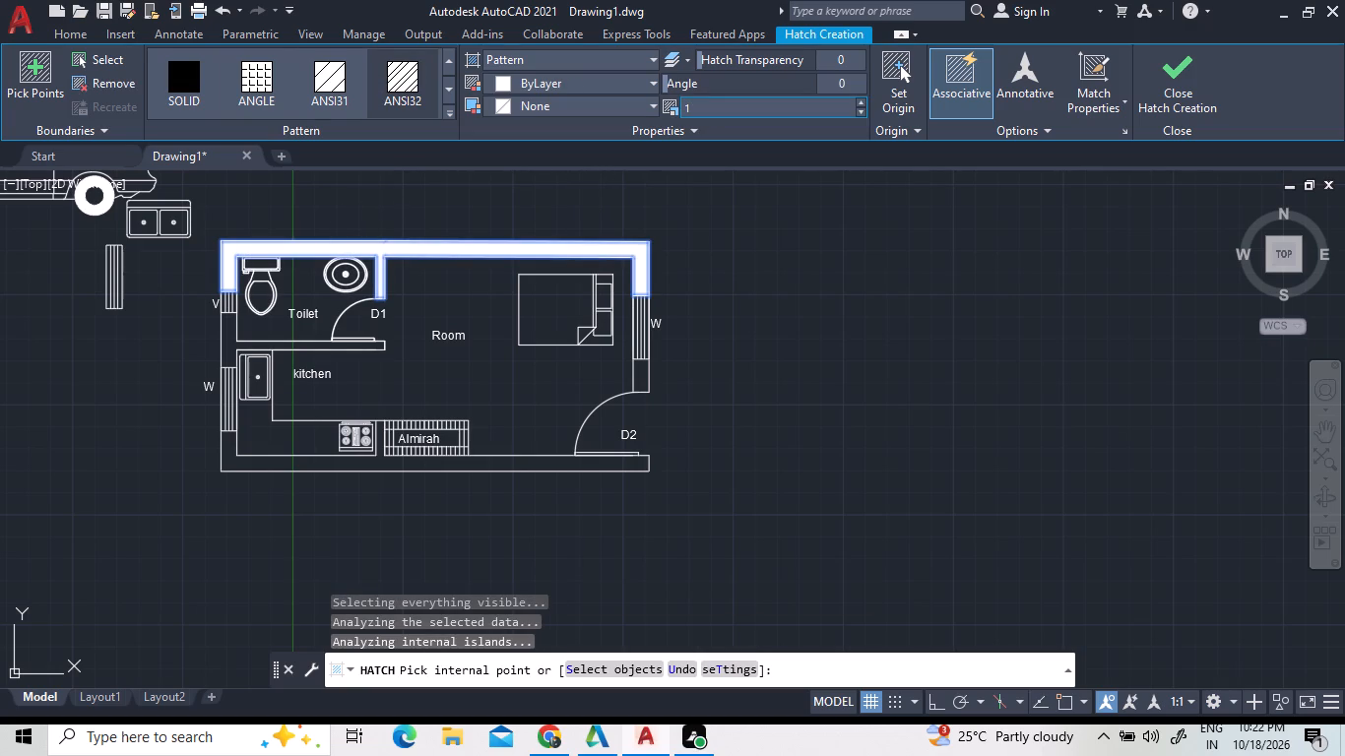
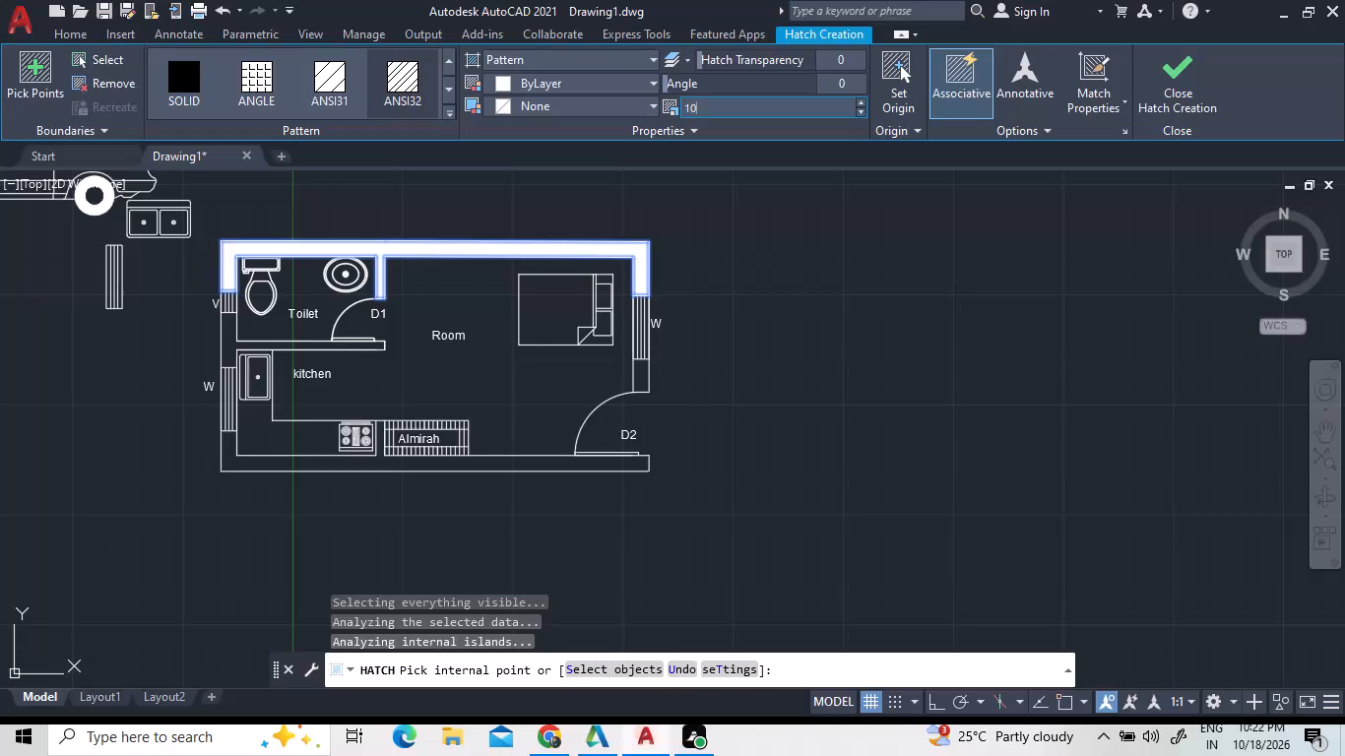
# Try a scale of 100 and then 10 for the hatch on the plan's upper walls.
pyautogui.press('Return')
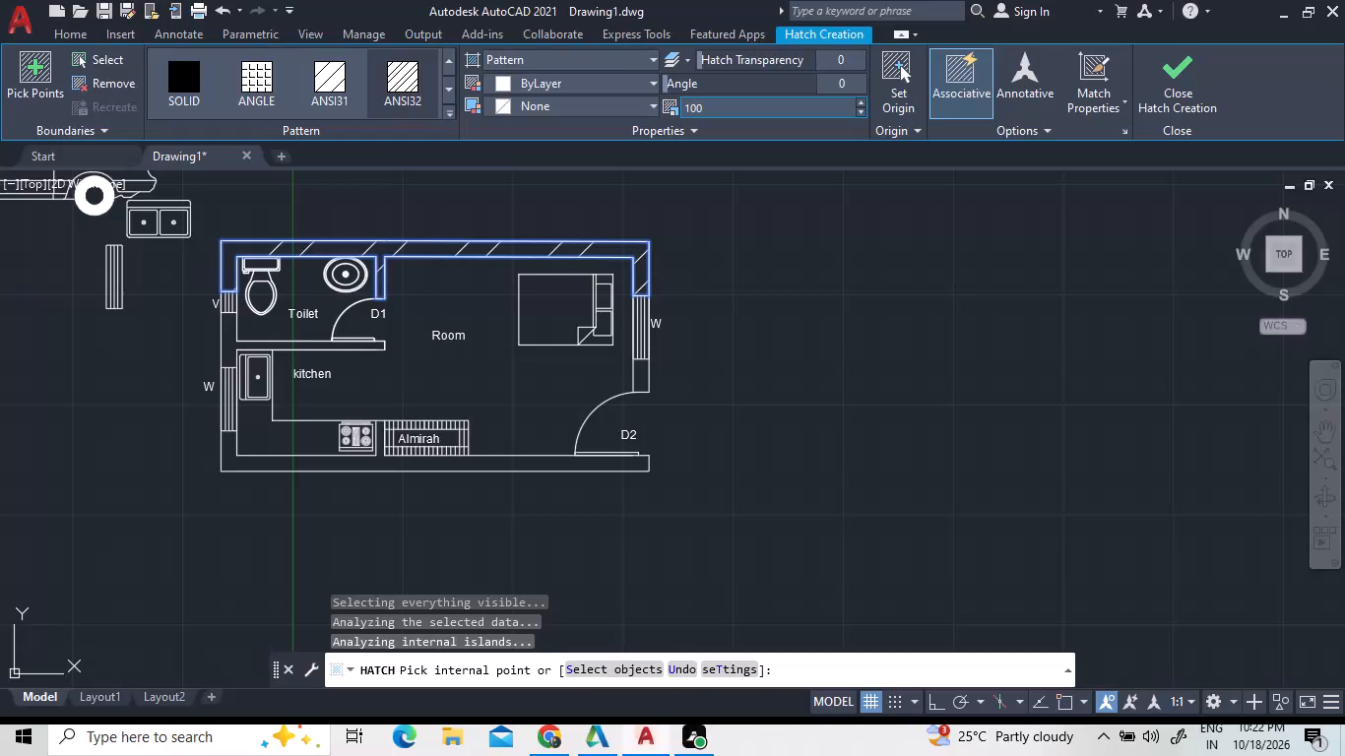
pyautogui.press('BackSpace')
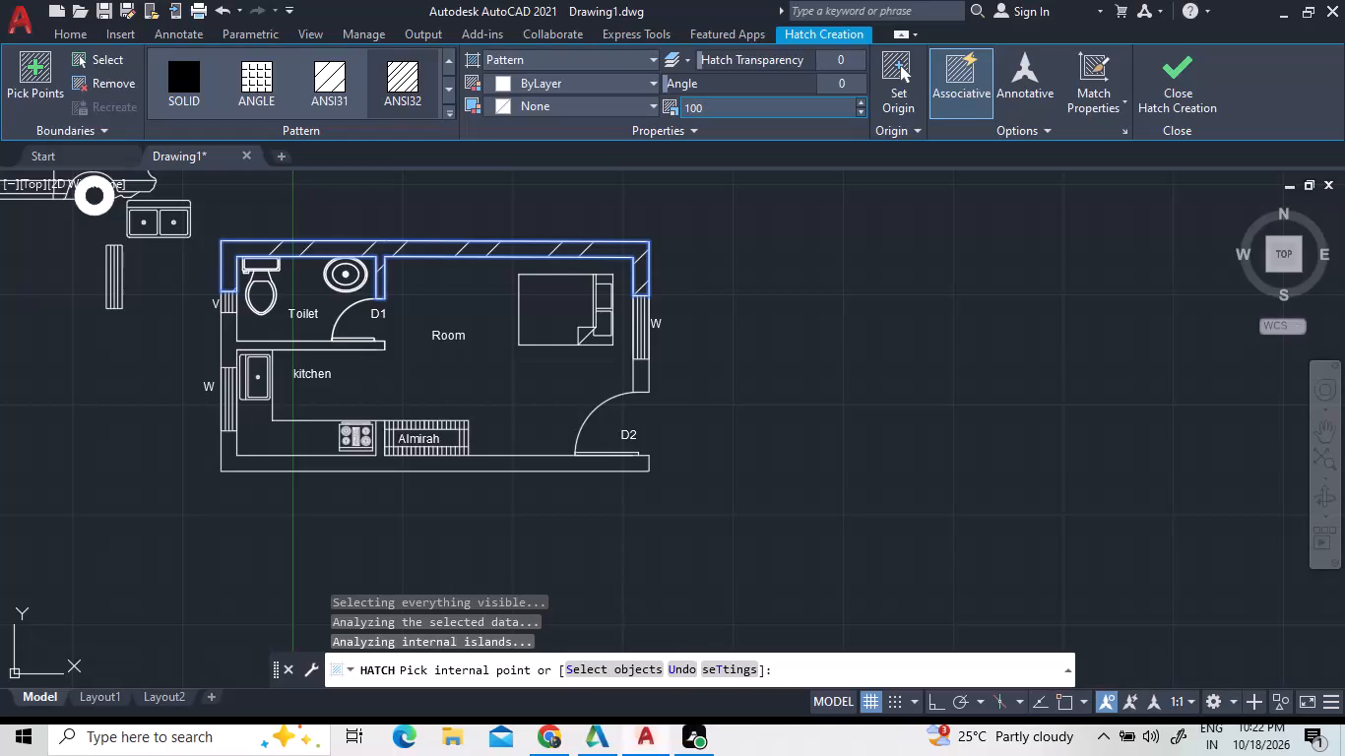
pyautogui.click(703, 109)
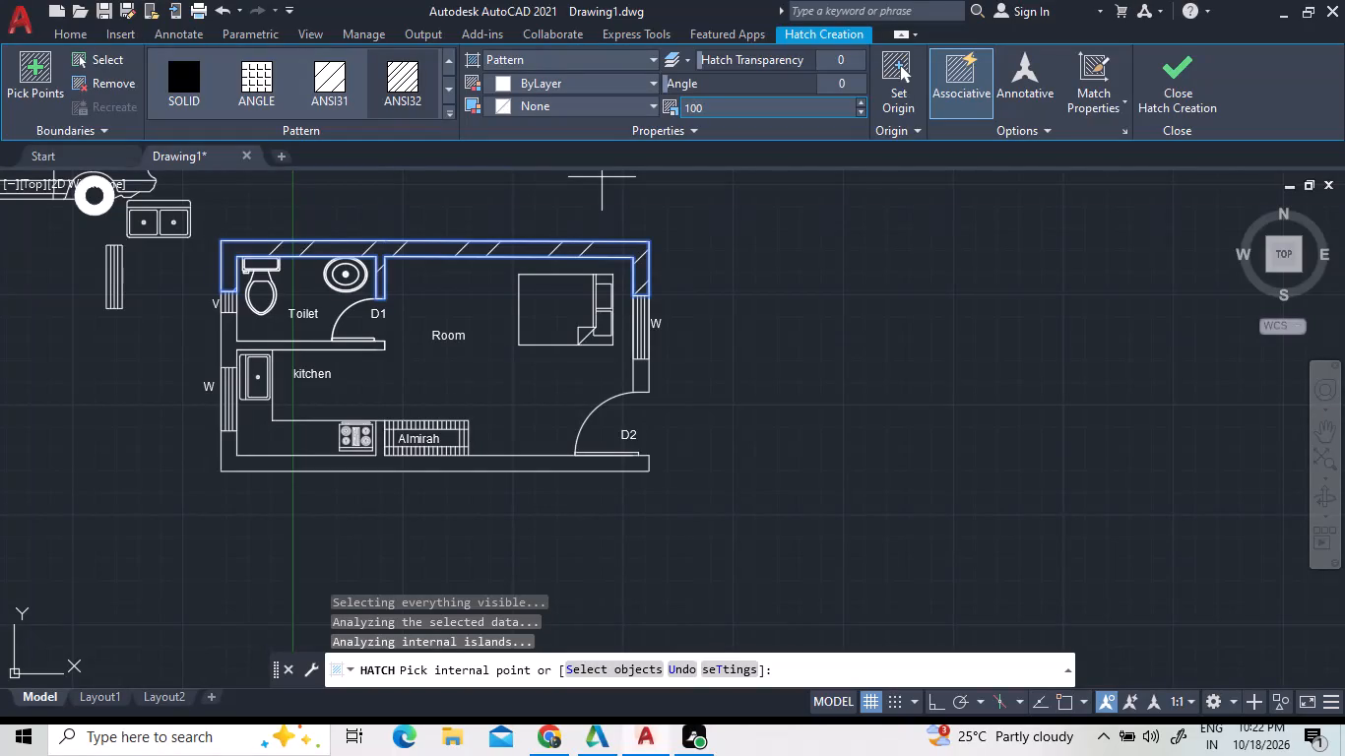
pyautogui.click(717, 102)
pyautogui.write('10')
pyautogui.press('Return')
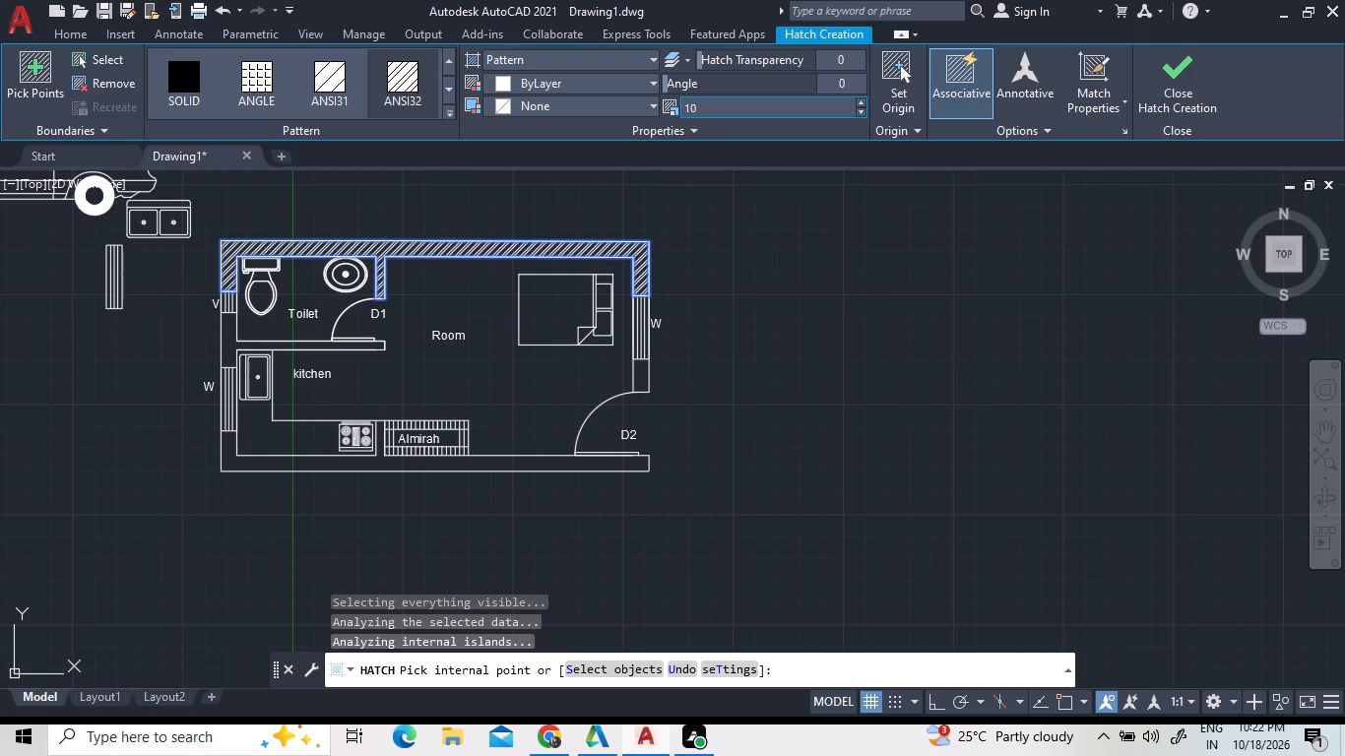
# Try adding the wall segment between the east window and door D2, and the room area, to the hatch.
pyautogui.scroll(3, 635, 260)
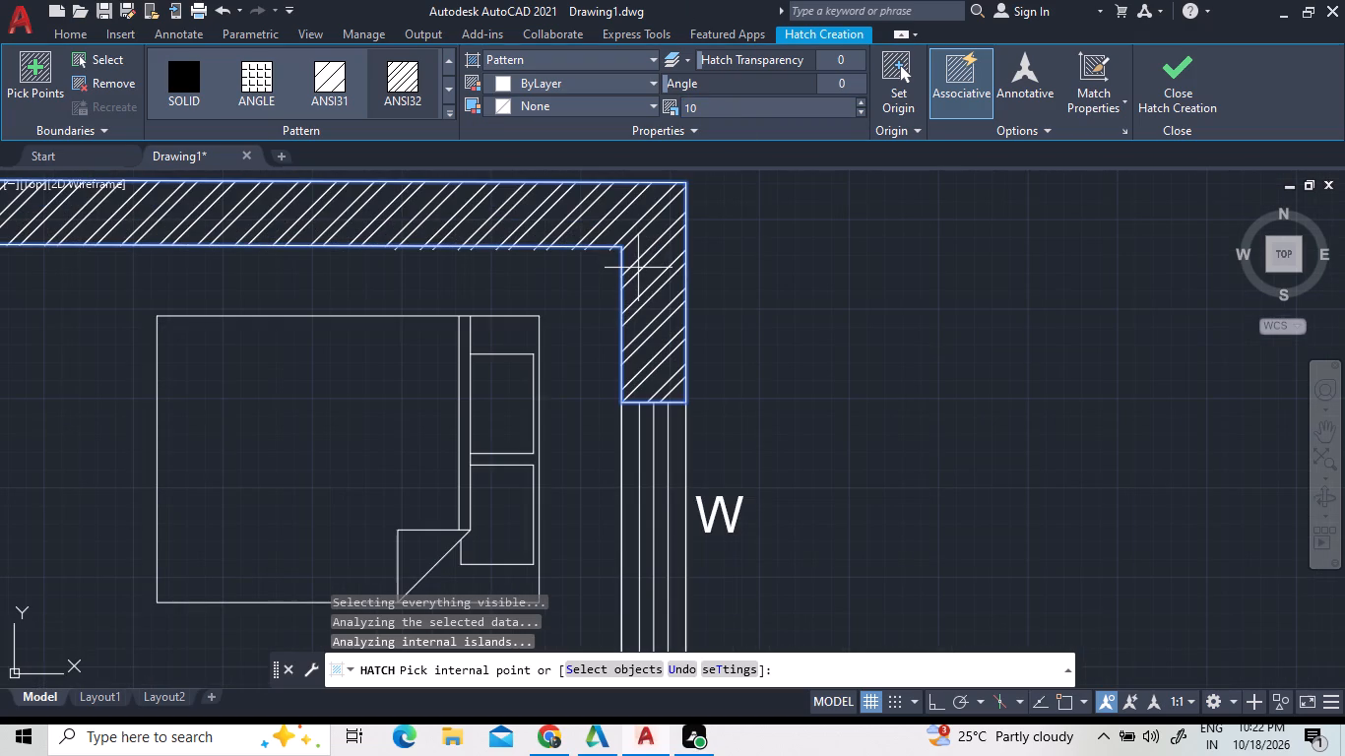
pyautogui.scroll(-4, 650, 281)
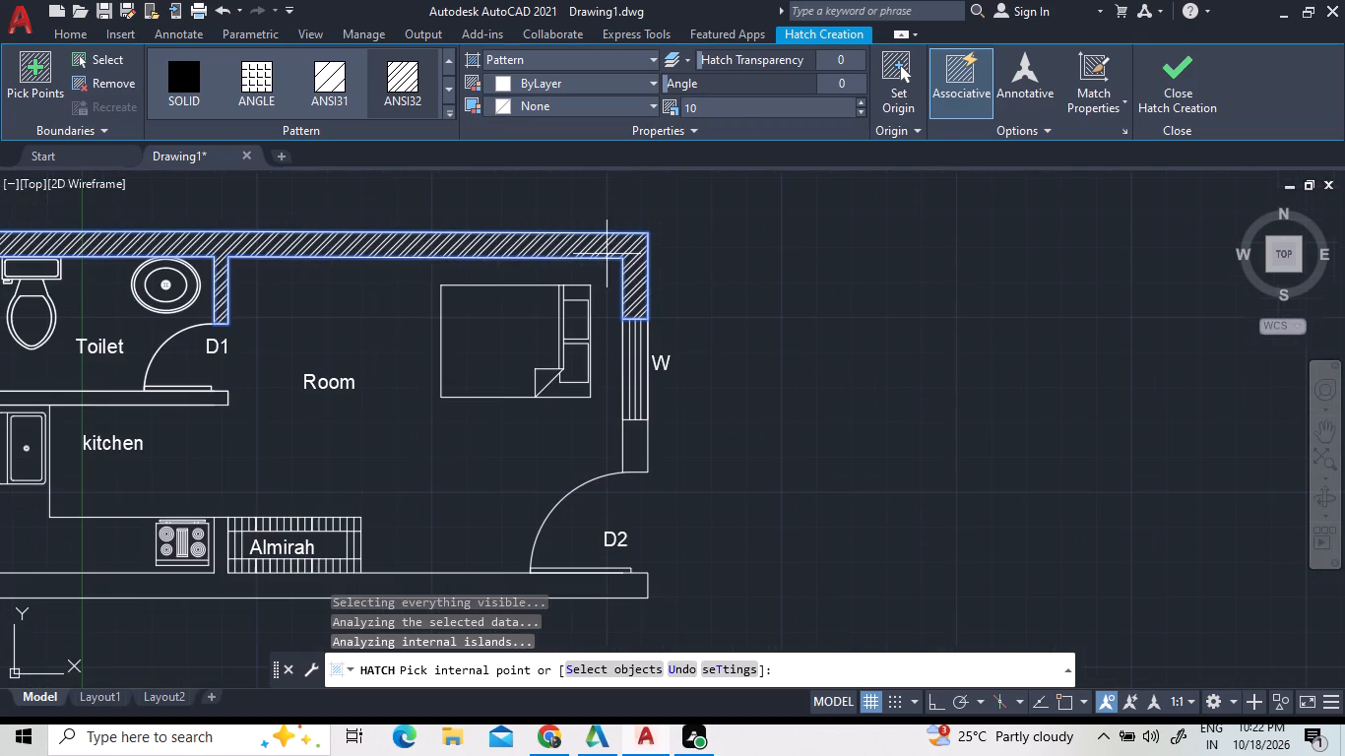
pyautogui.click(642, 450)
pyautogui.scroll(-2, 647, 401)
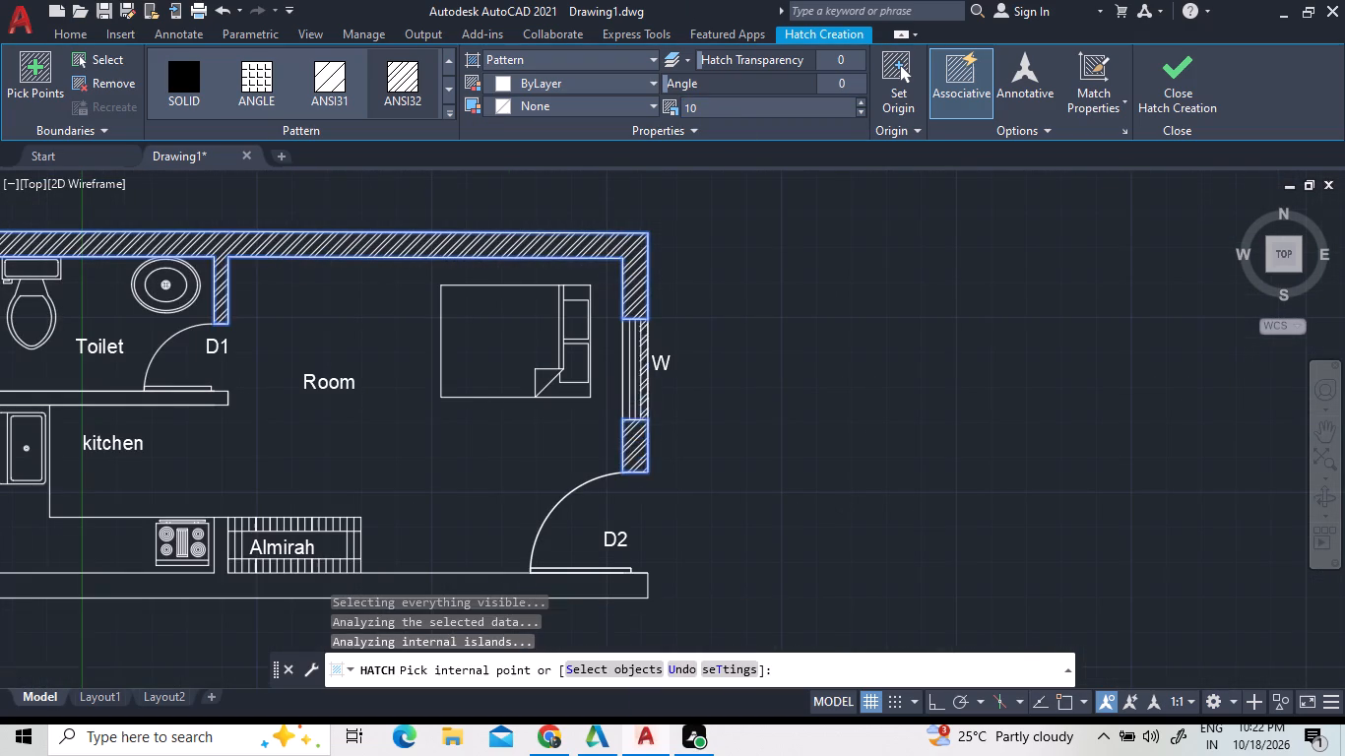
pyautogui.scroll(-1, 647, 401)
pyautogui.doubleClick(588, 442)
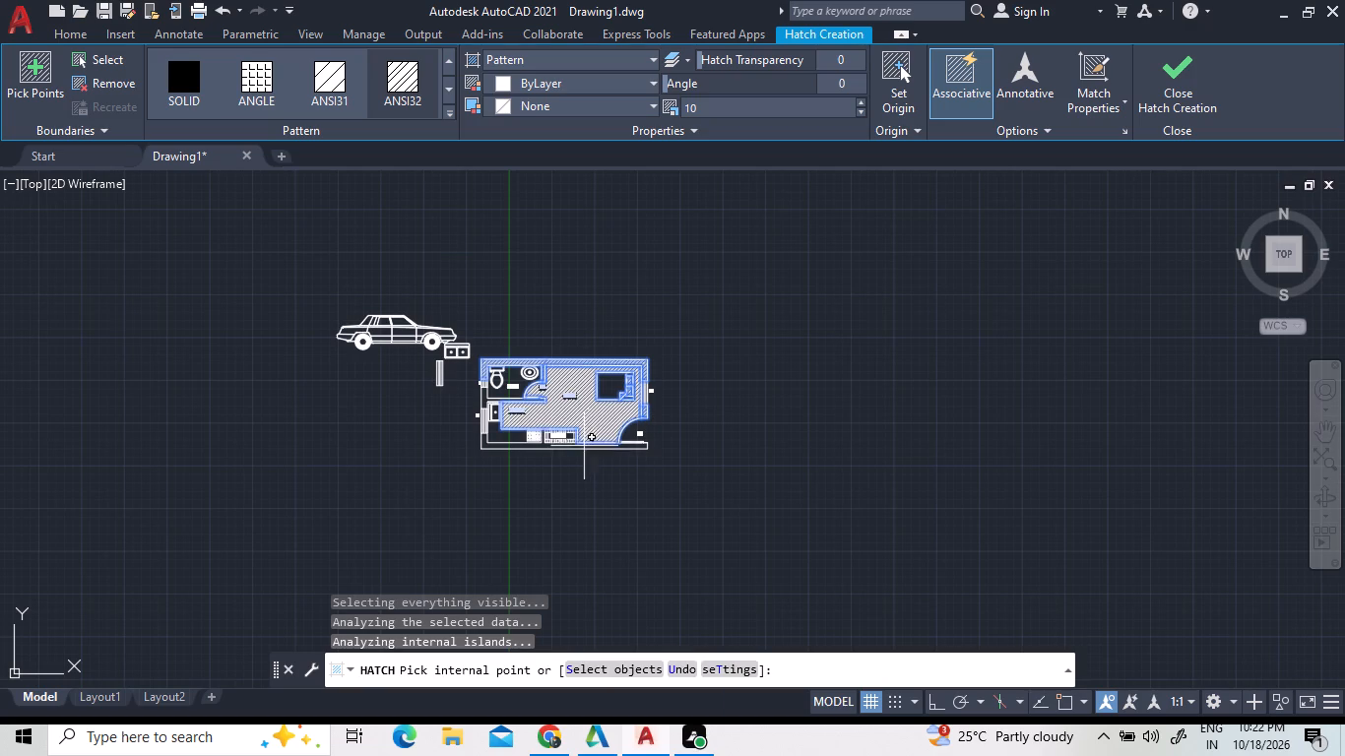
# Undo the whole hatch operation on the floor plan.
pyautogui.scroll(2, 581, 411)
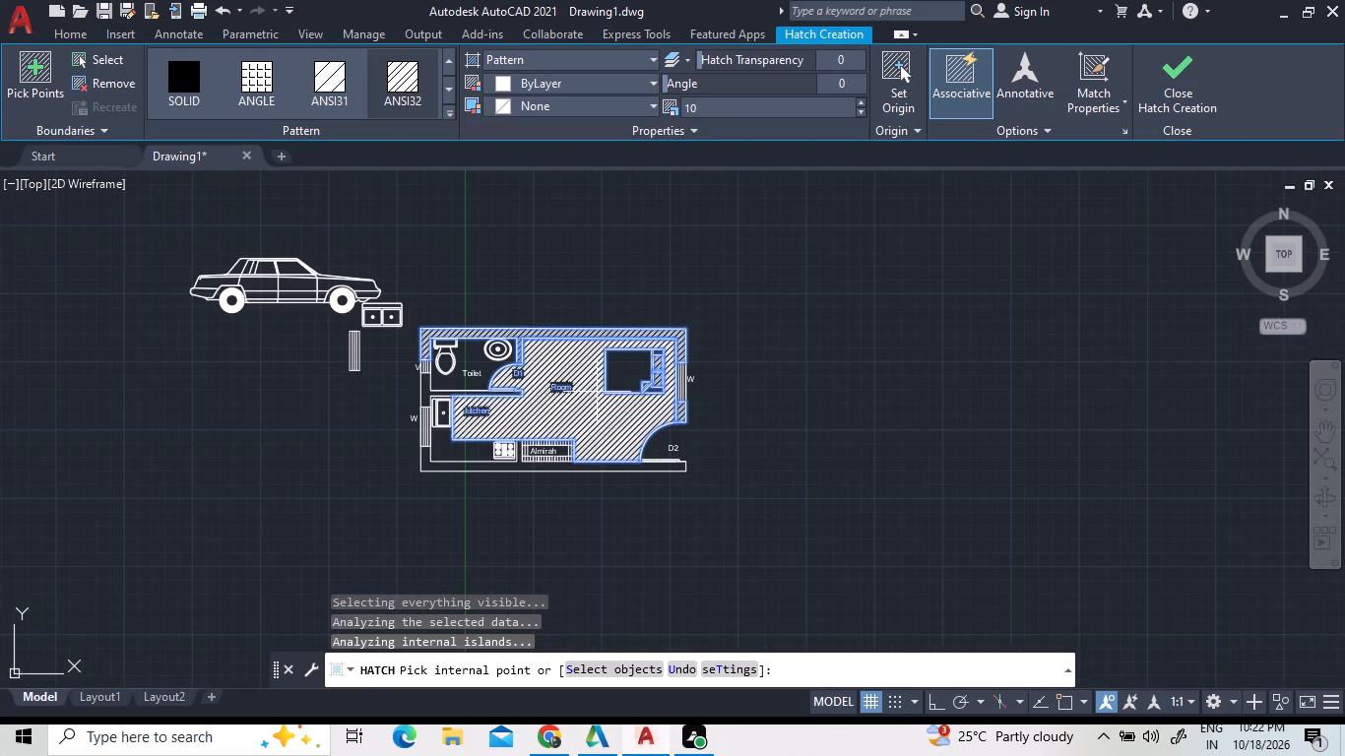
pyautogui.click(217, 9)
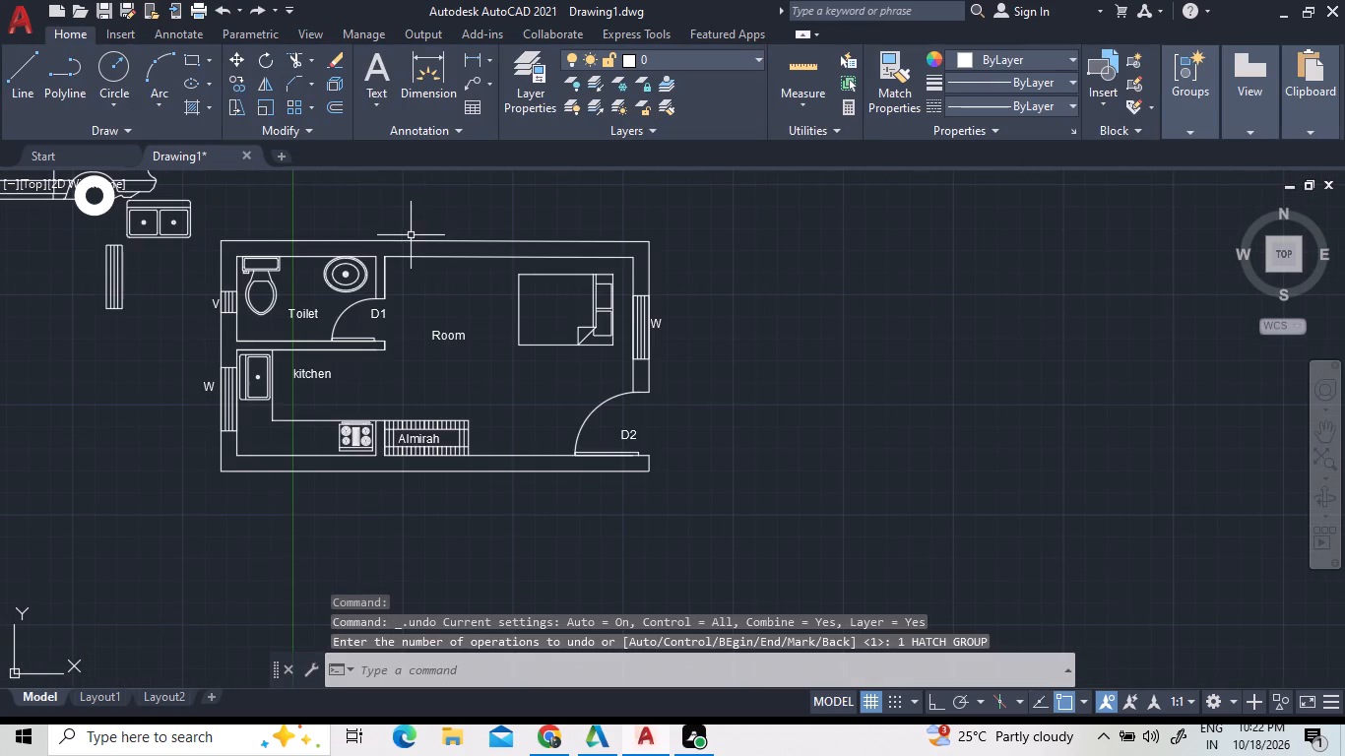
# Hatch the plan's upper wall region with the ANSI32 pattern at scale 10.
pyautogui.click(211, 104)
pyautogui.click(233, 131)
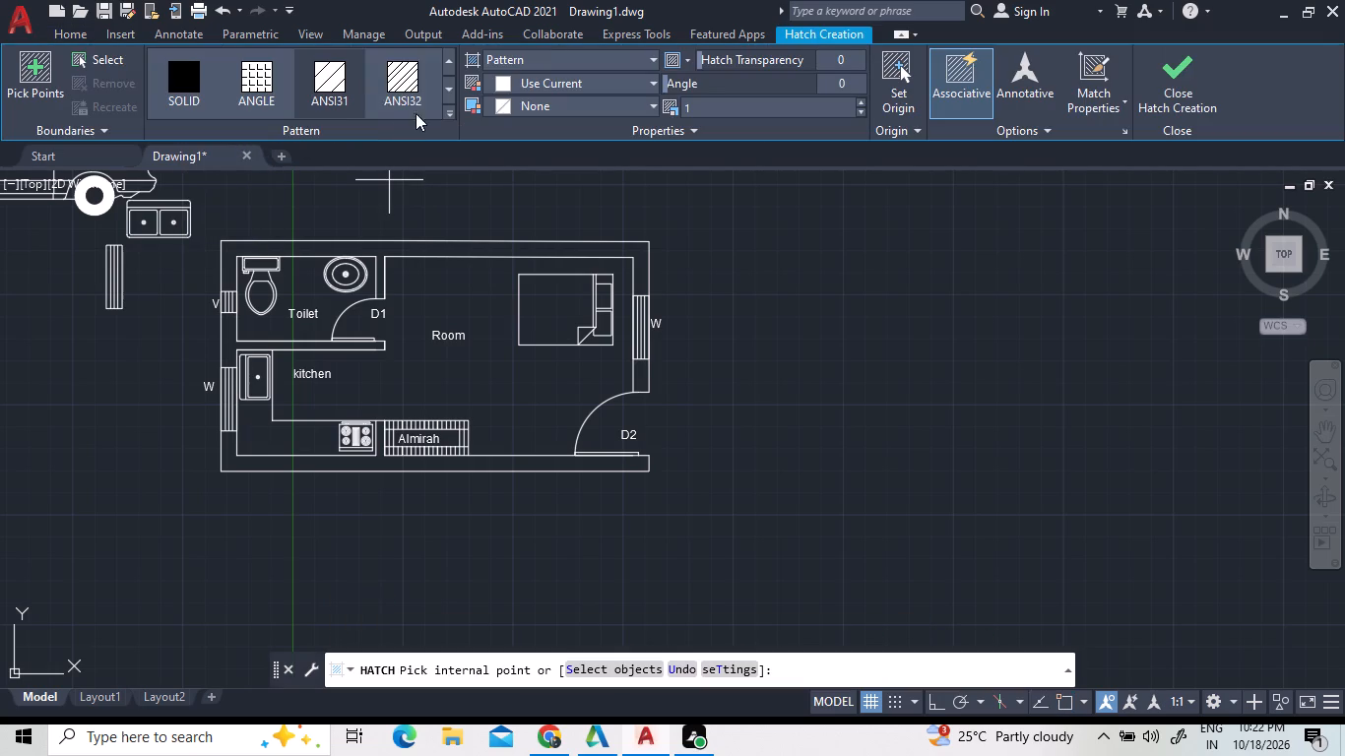
pyautogui.click(403, 96)
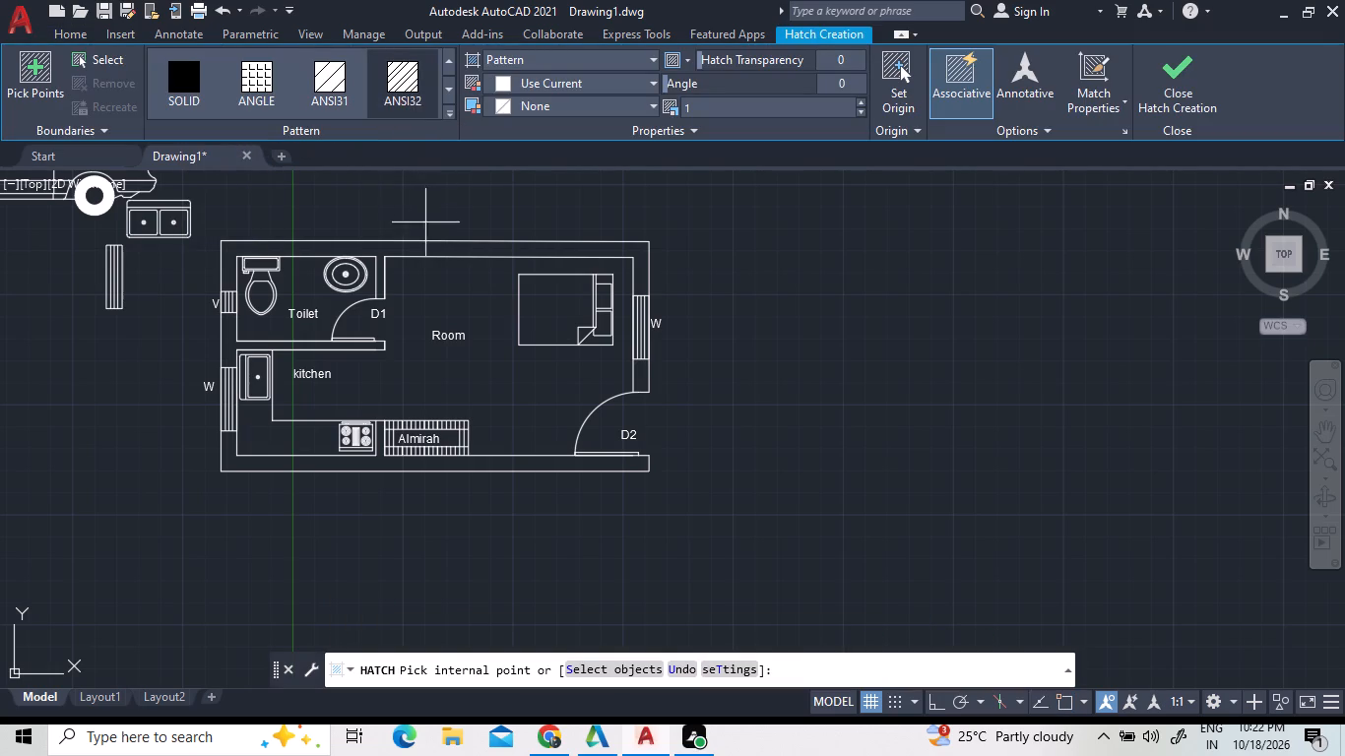
pyautogui.click(422, 253)
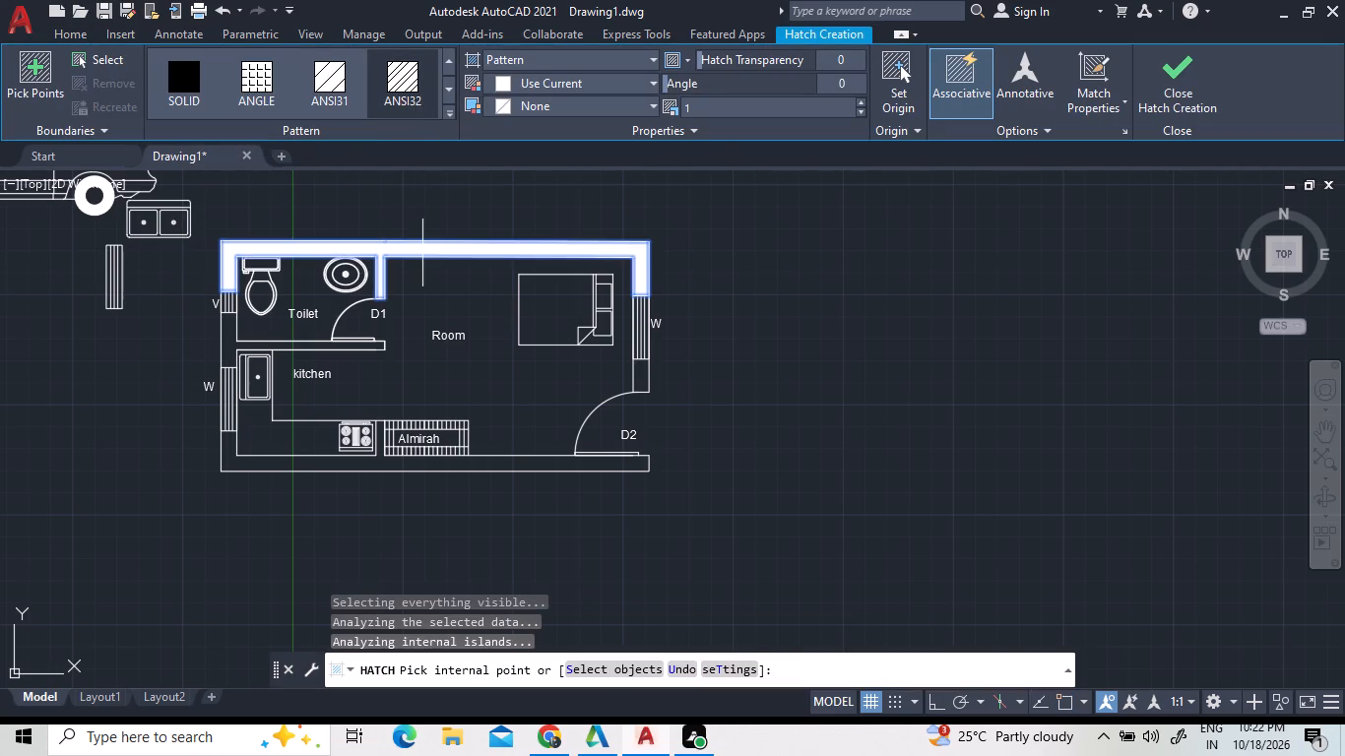
pyautogui.tripleClick(718, 108)
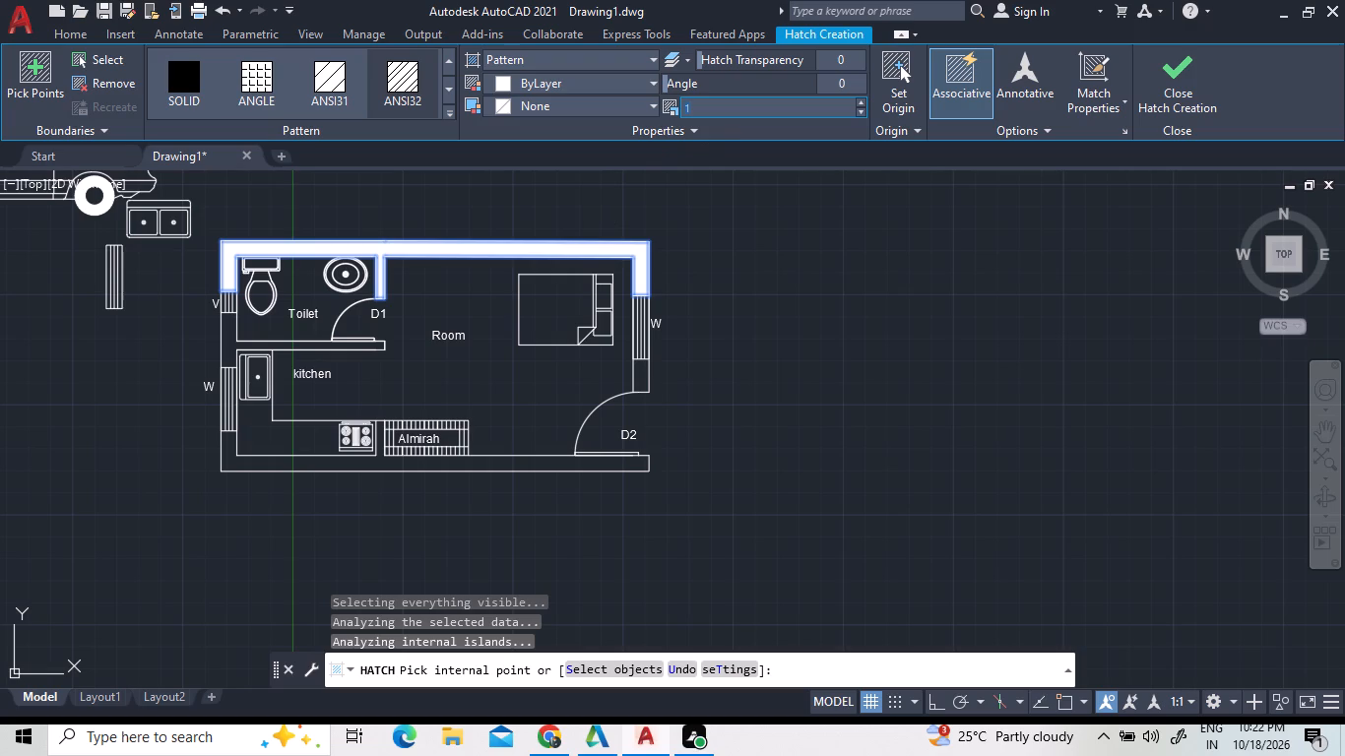
pyautogui.write('10')
pyautogui.press('Return')
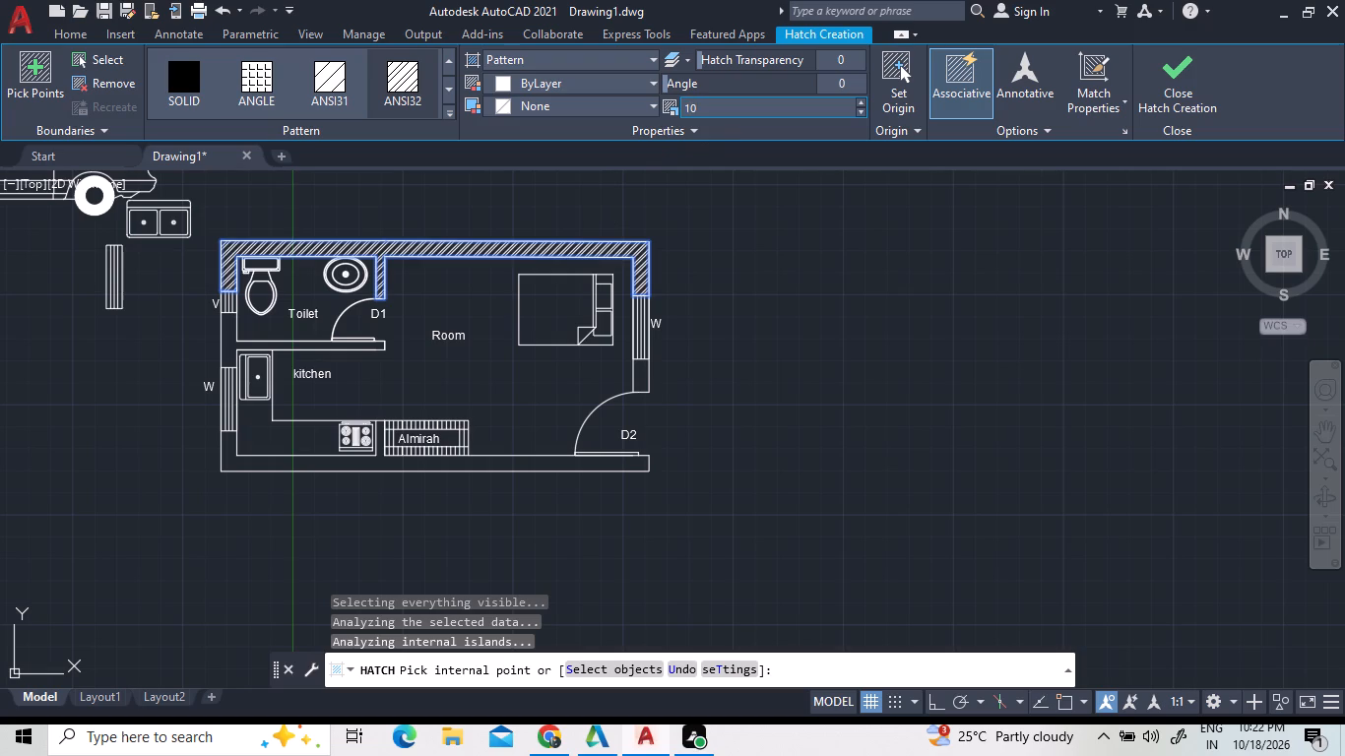
# Add the wall segment above door D2, the lower wall, and the west wall with the toilet partition to the hatch, and finish it.
pyautogui.doubleClick(642, 382)
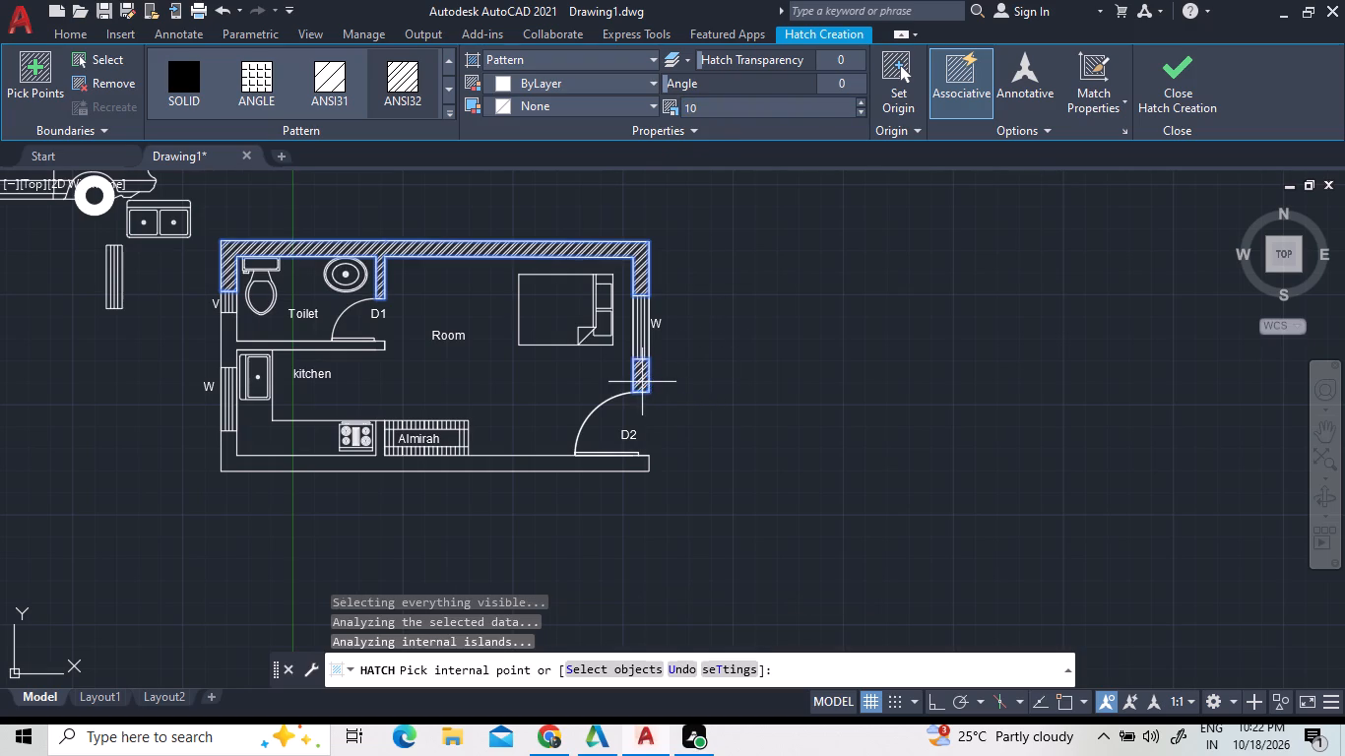
pyautogui.click(608, 461)
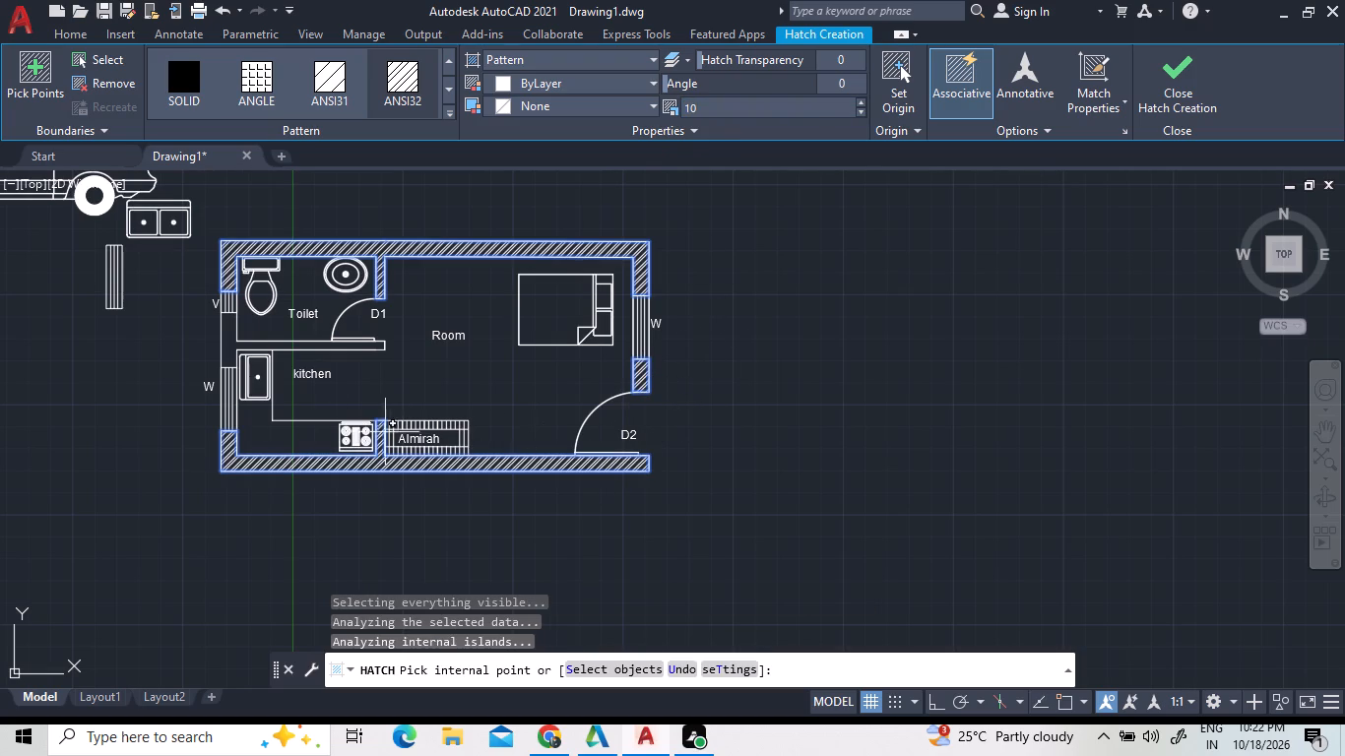
pyautogui.doubleClick(223, 344)
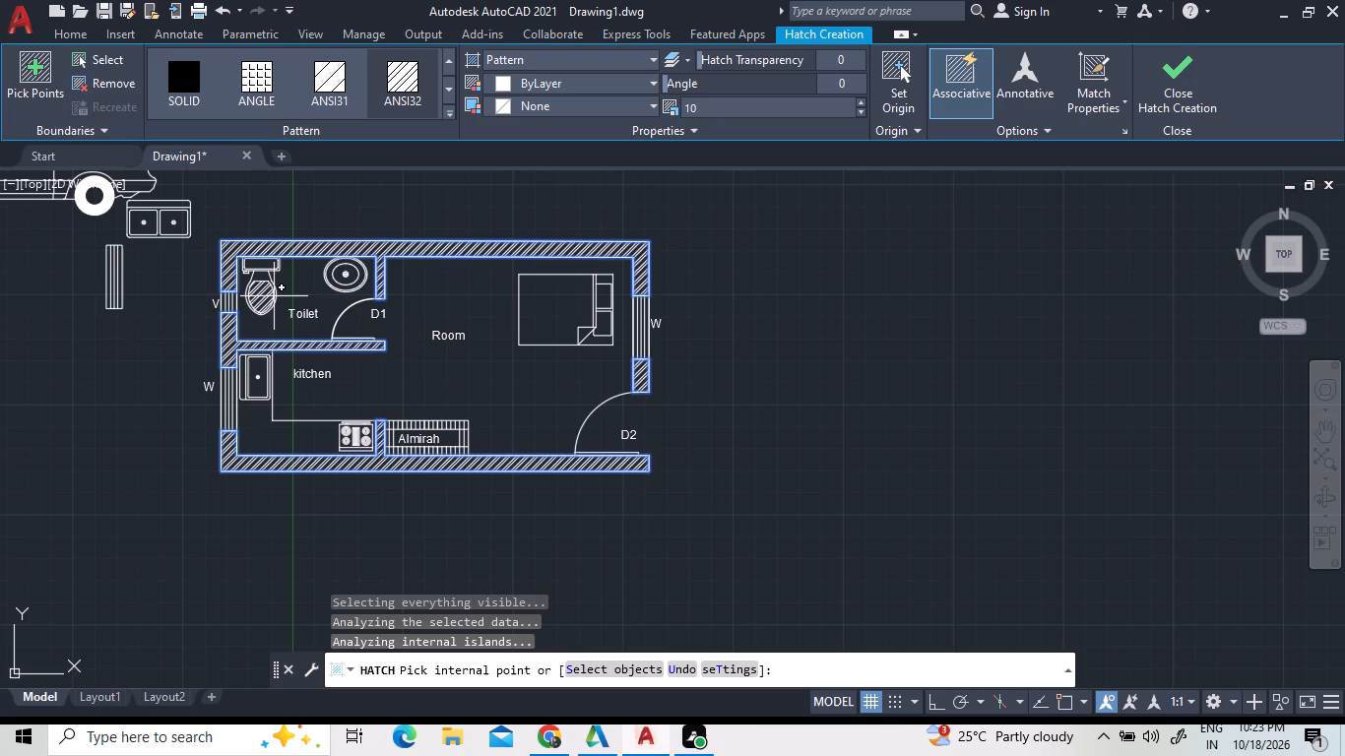
pyautogui.doubleClick(1178, 64)
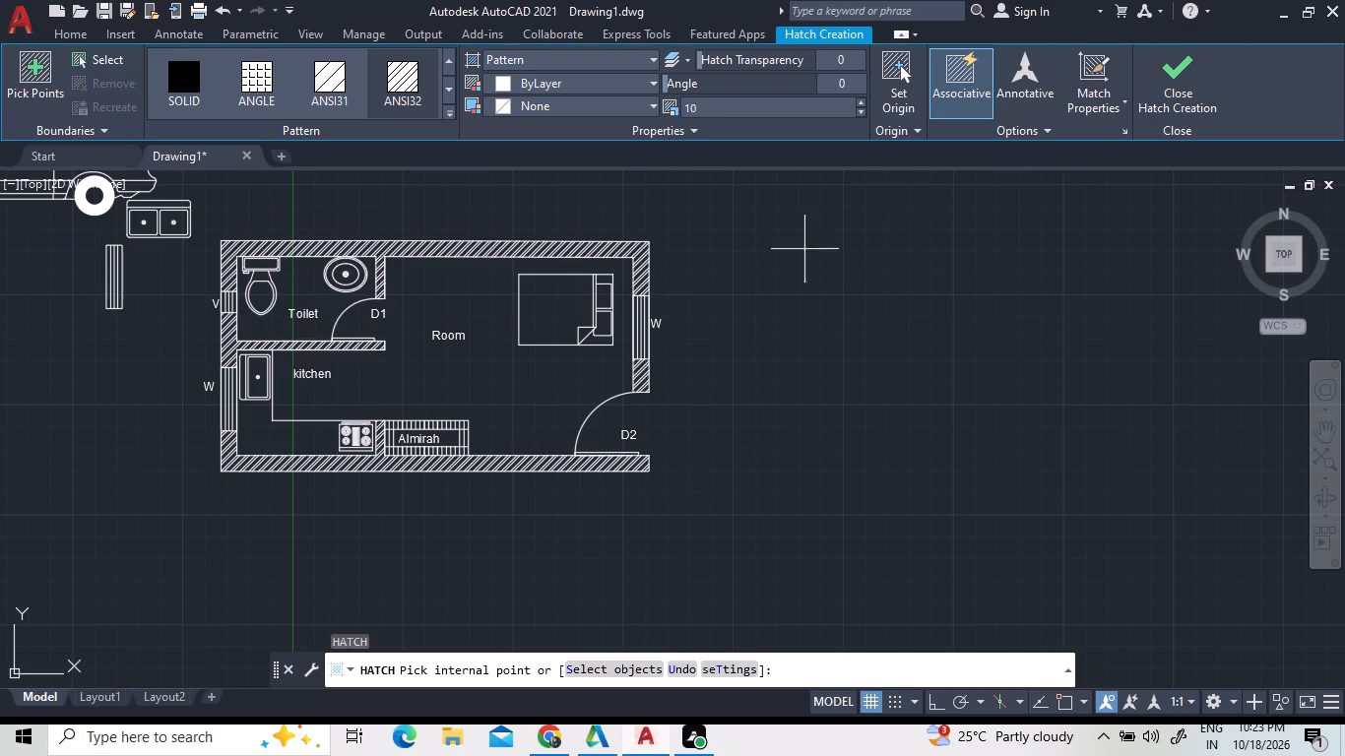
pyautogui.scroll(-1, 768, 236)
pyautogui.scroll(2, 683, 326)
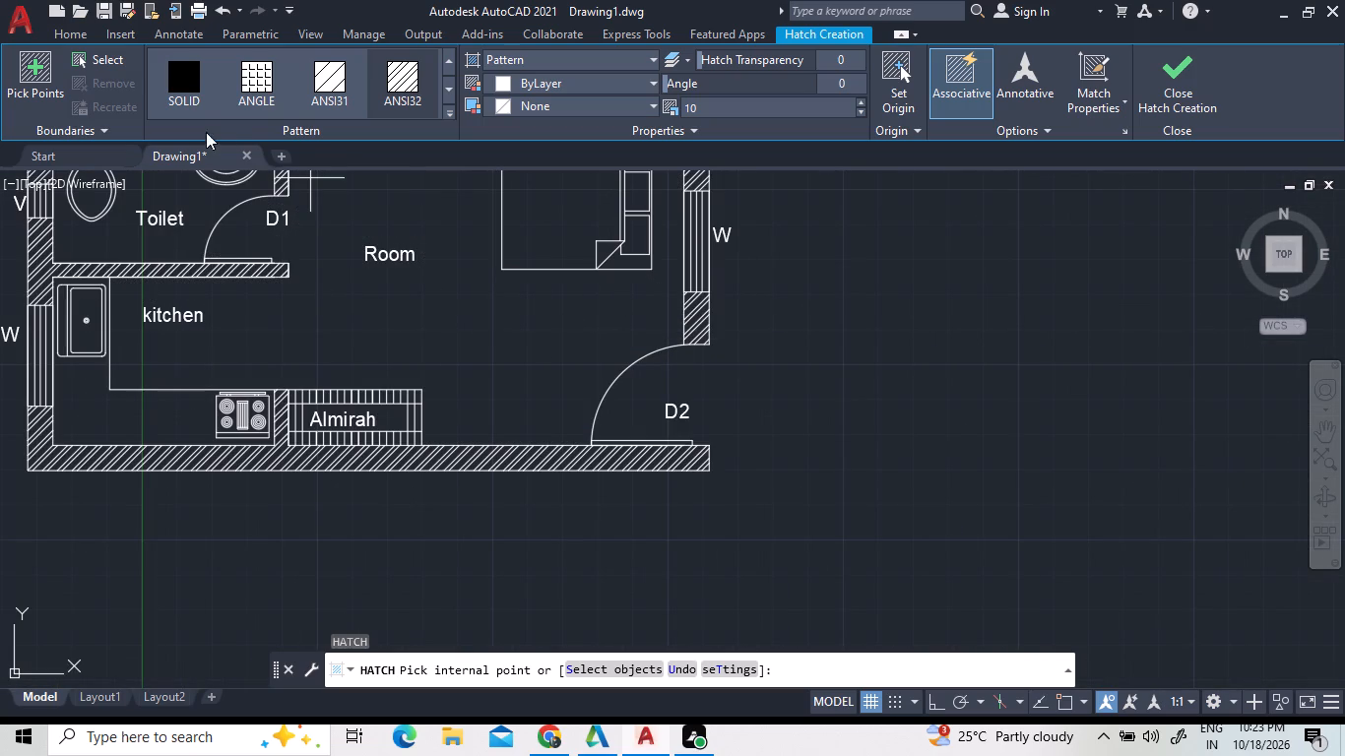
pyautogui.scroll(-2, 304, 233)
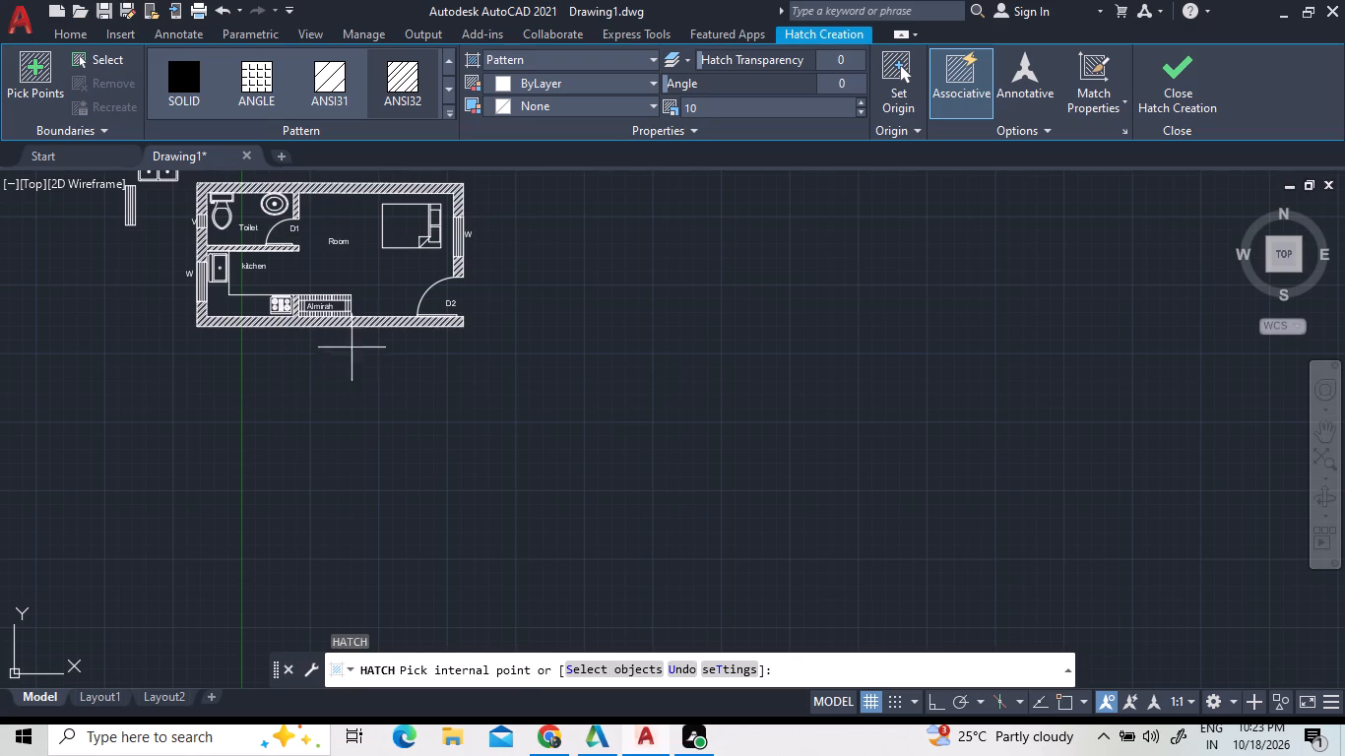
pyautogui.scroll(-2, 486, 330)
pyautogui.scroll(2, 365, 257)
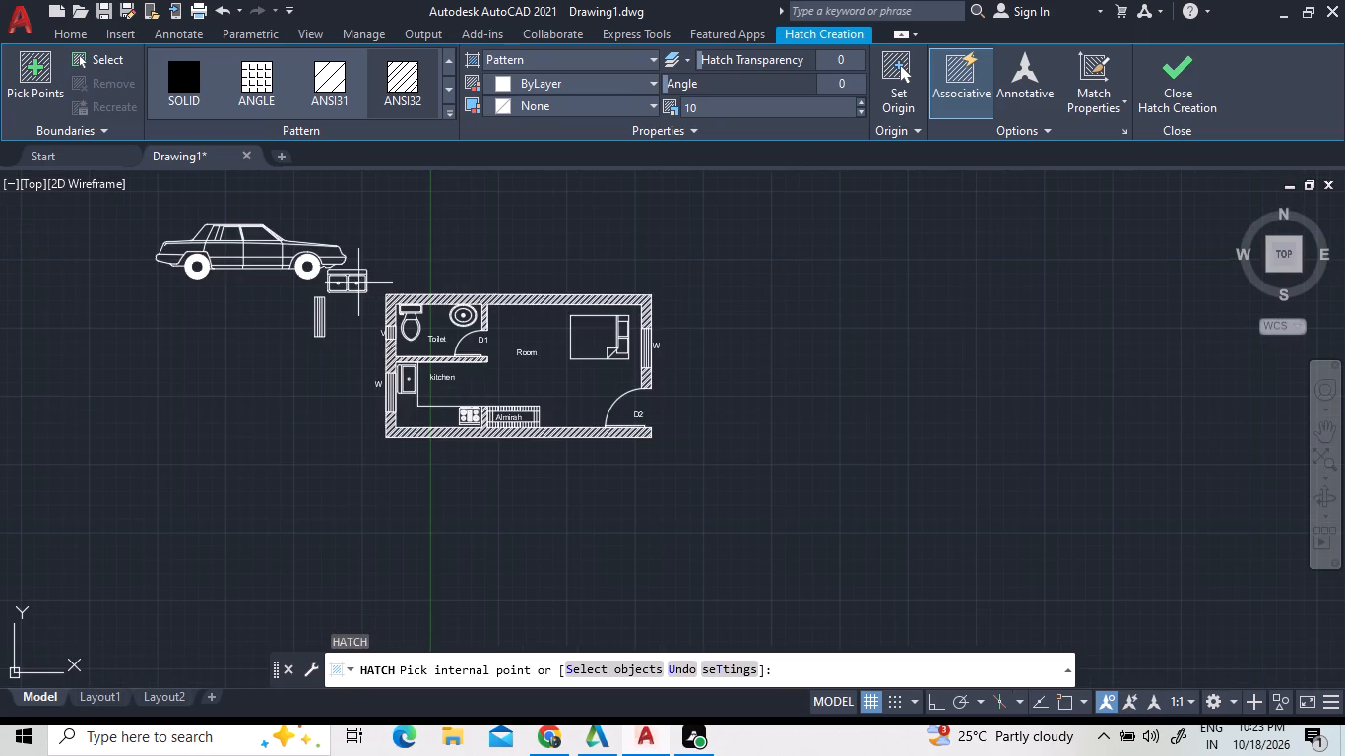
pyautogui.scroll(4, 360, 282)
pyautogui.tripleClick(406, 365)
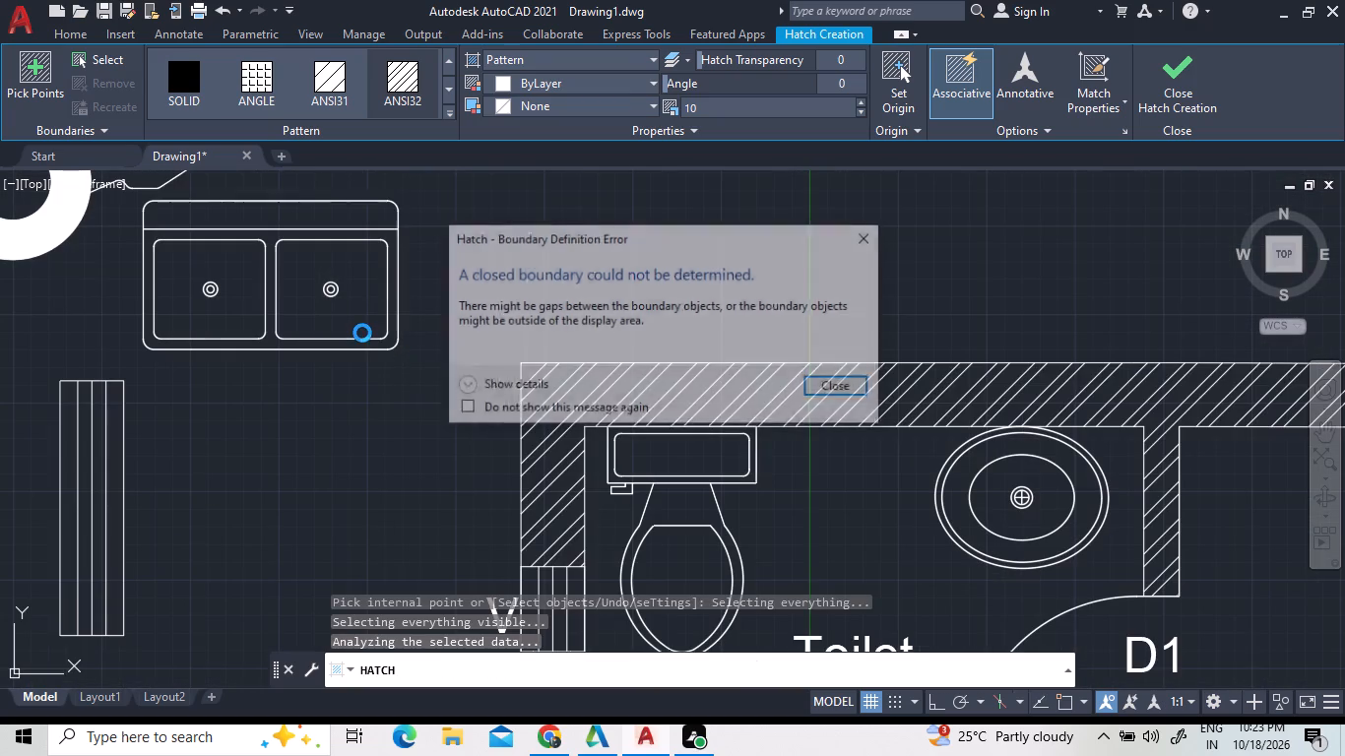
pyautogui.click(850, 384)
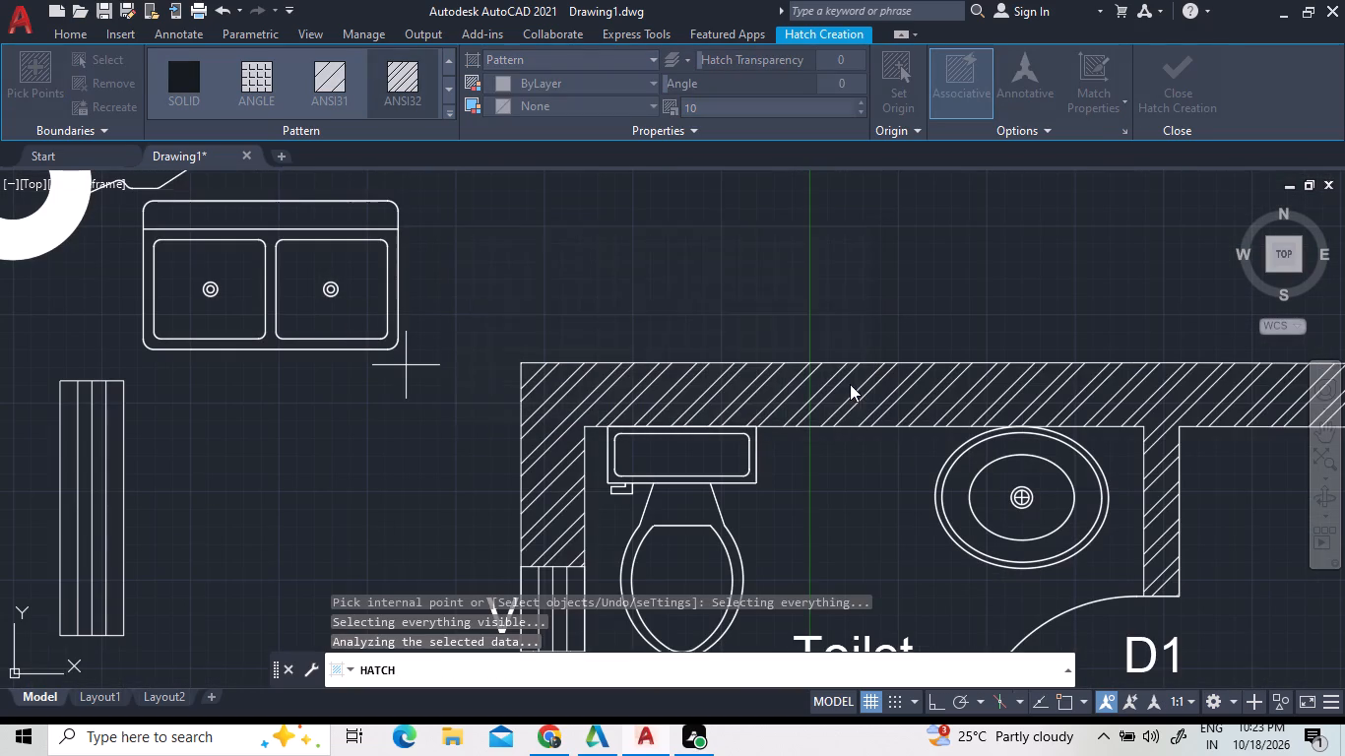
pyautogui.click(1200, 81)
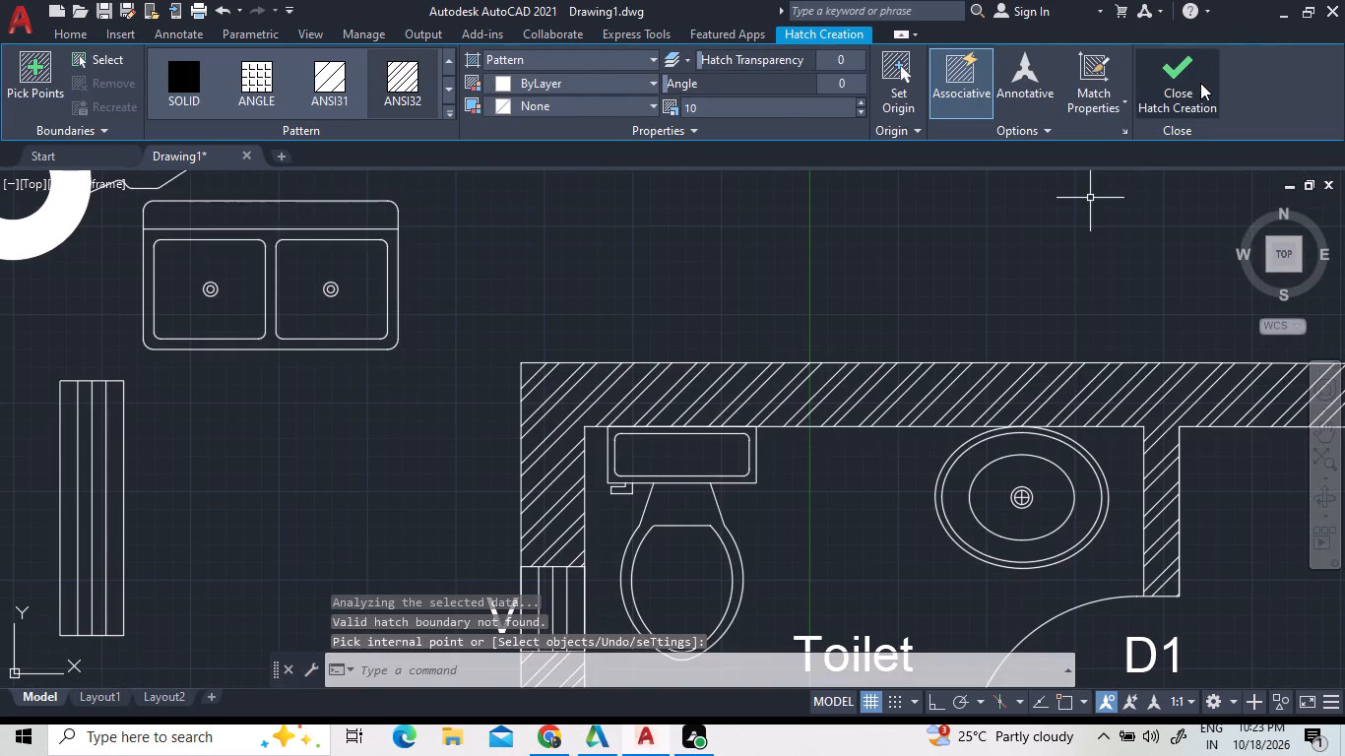
# Erase the spare double sink lying outside the plan near the car.
pyautogui.doubleClick(331, 221)
pyautogui.doubleClick(275, 204)
pyautogui.tripleClick(275, 201)
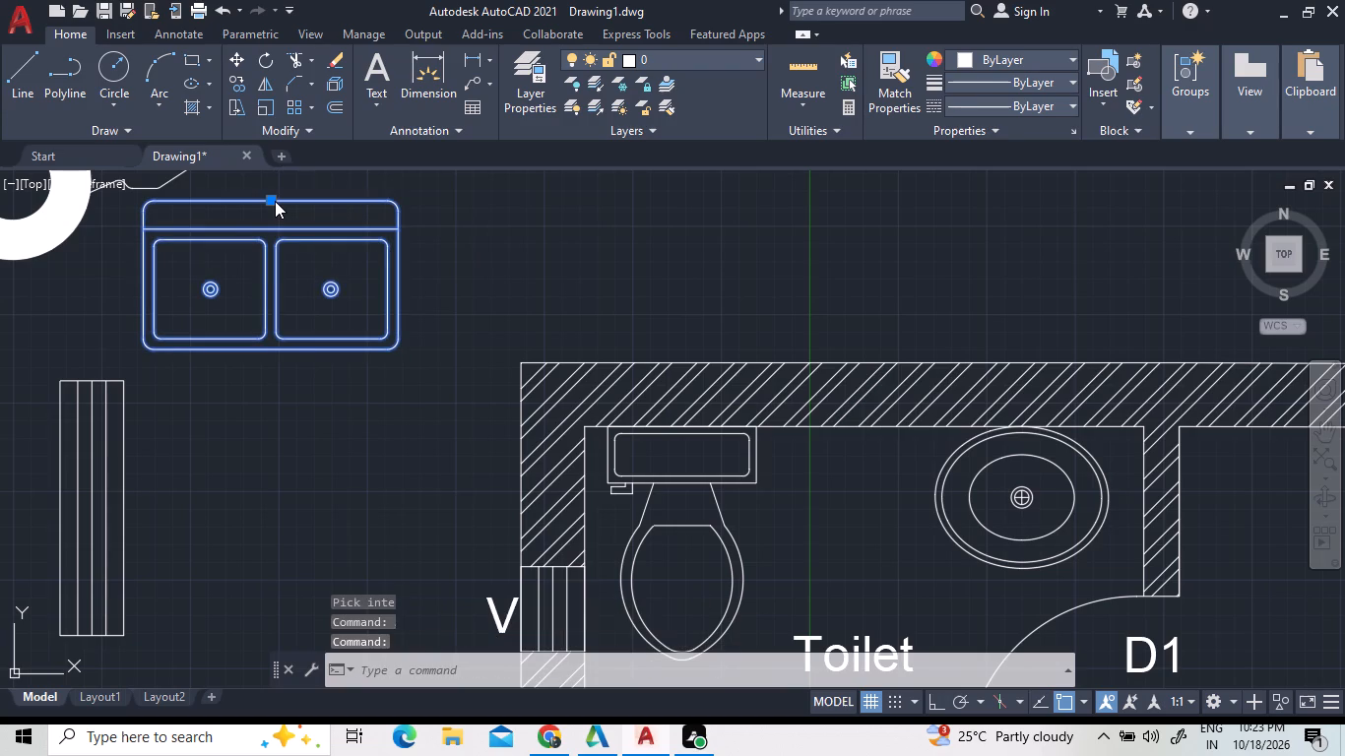
pyautogui.press('Delete')
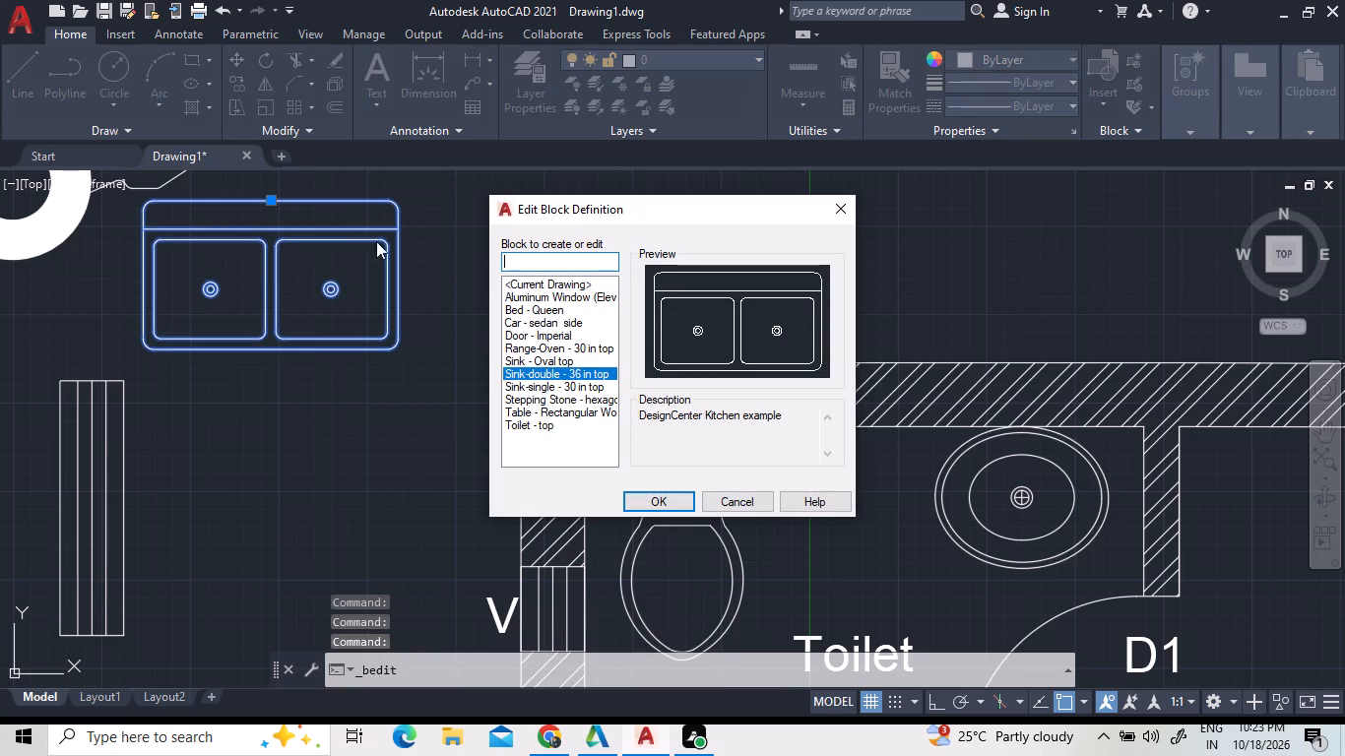
pyautogui.click(753, 512)
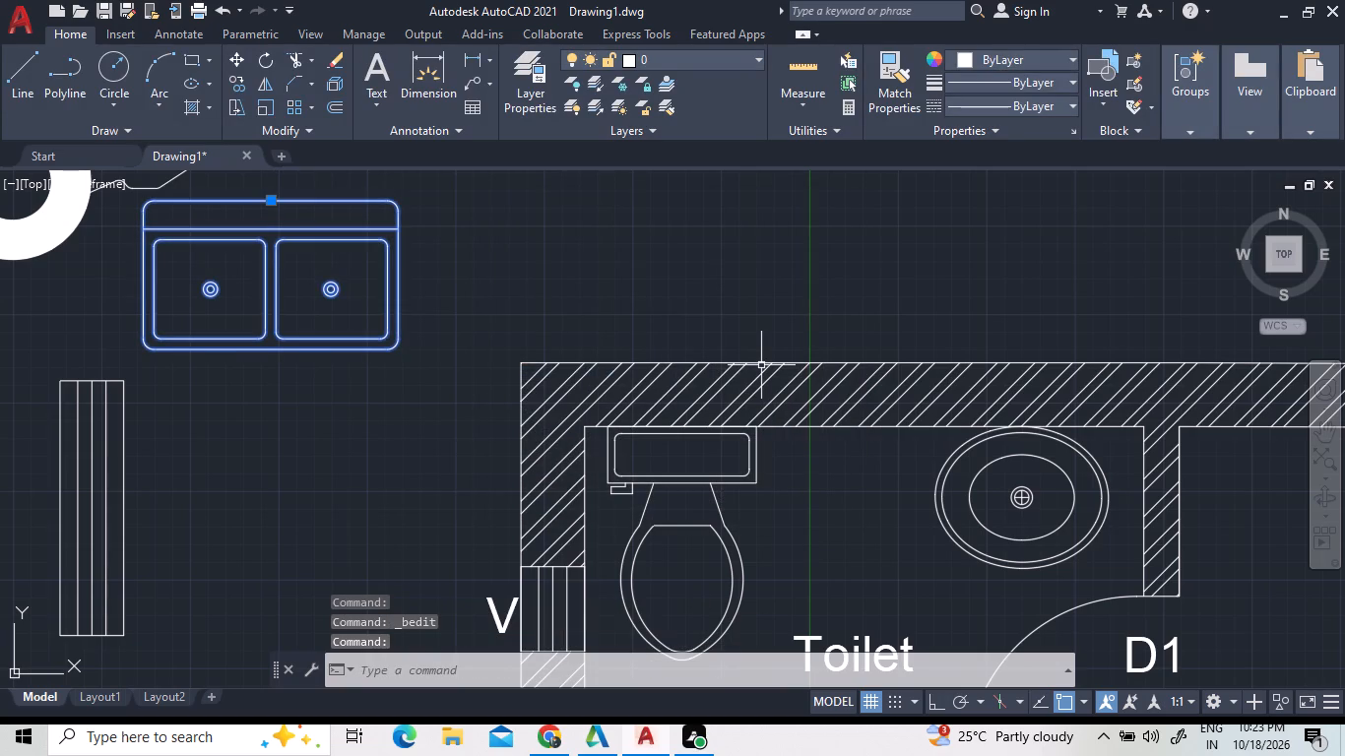
pyautogui.press('Delete')
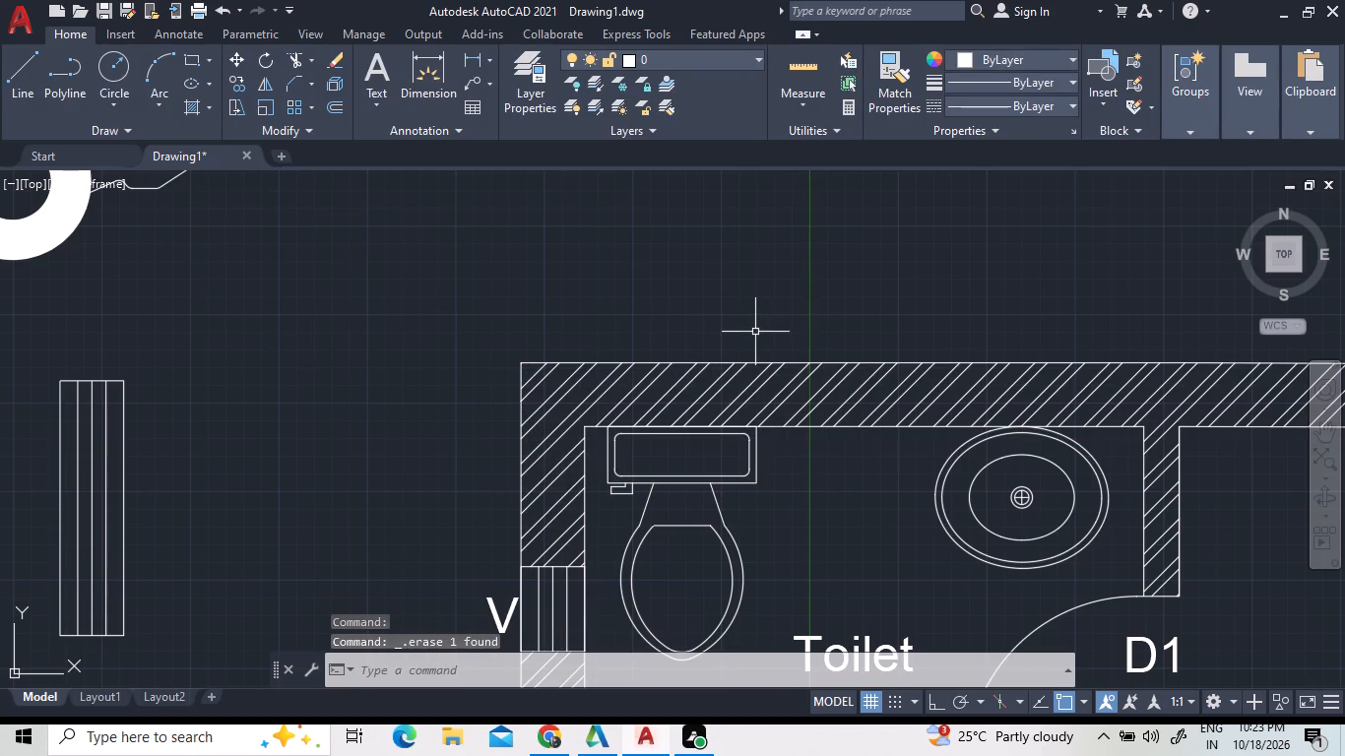
# Erase the spare window symbol lying outside the plan below the car.
pyautogui.scroll(-3, 650, 364)
pyautogui.click(563, 442)
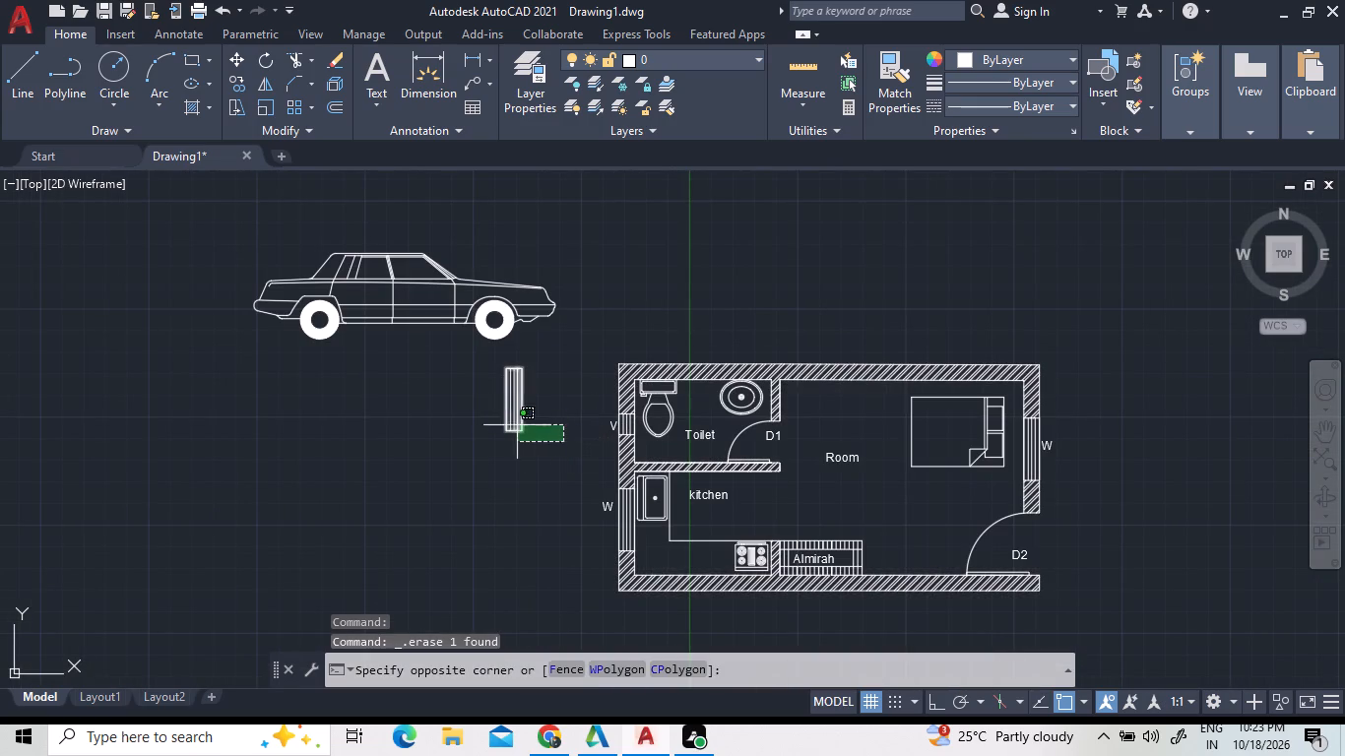
pyautogui.tripleClick(490, 364)
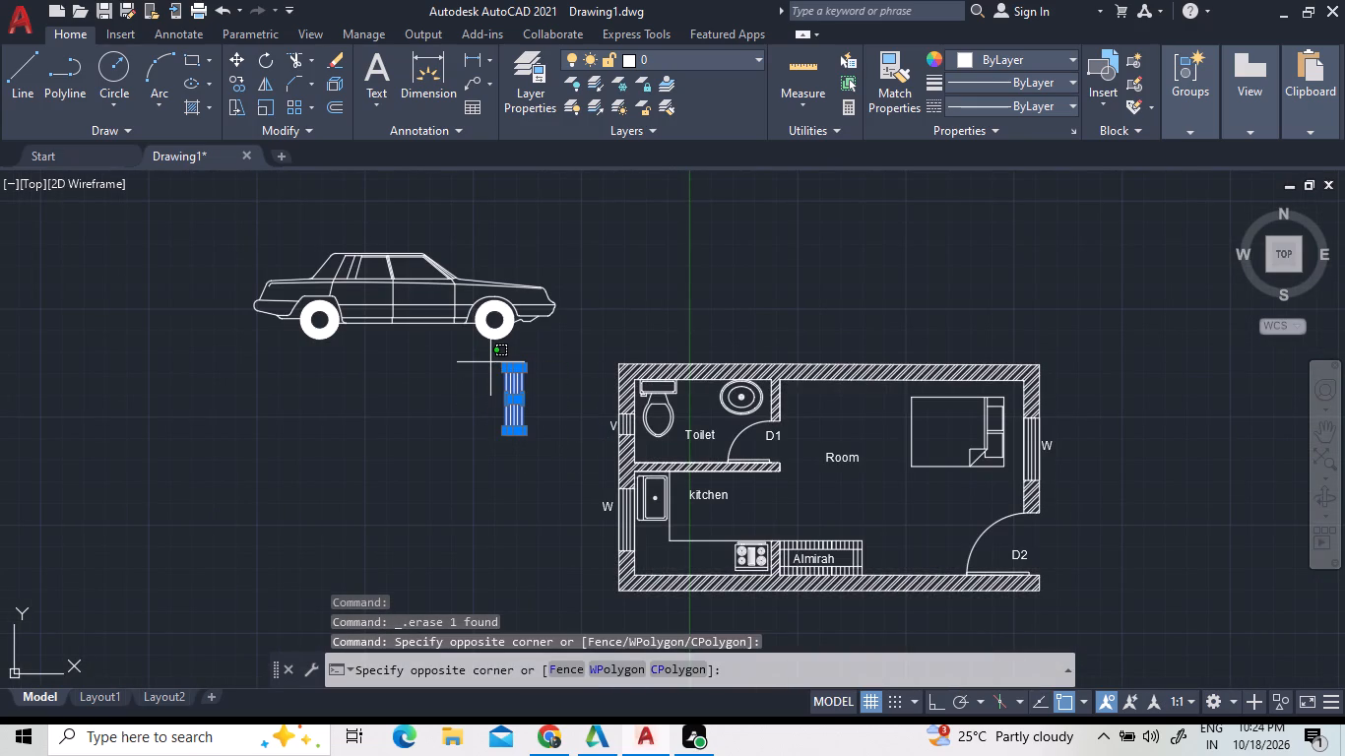
pyautogui.press('Delete')
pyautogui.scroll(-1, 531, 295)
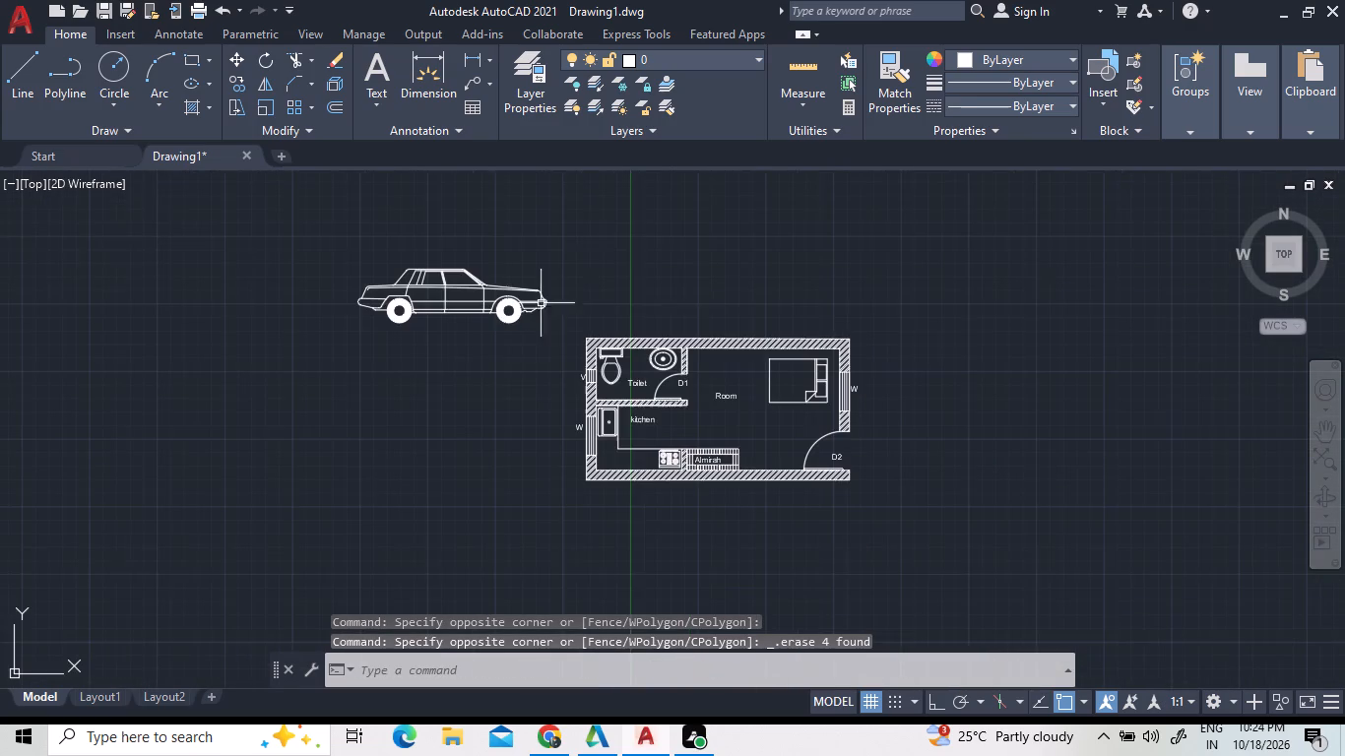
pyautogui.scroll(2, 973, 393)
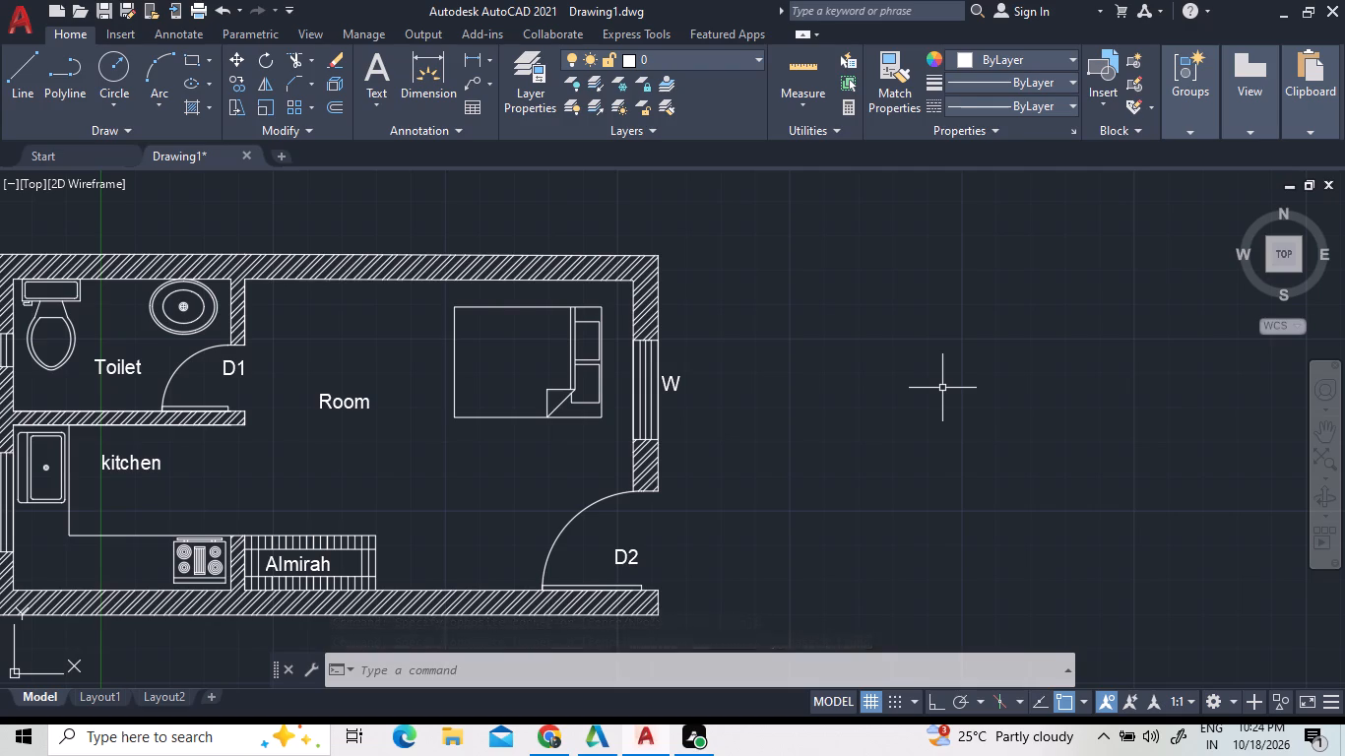
# With Ortho on, start a line at the house's outer northeast corner and draw it 10' east.
pyautogui.scroll(-3, 667, 377)
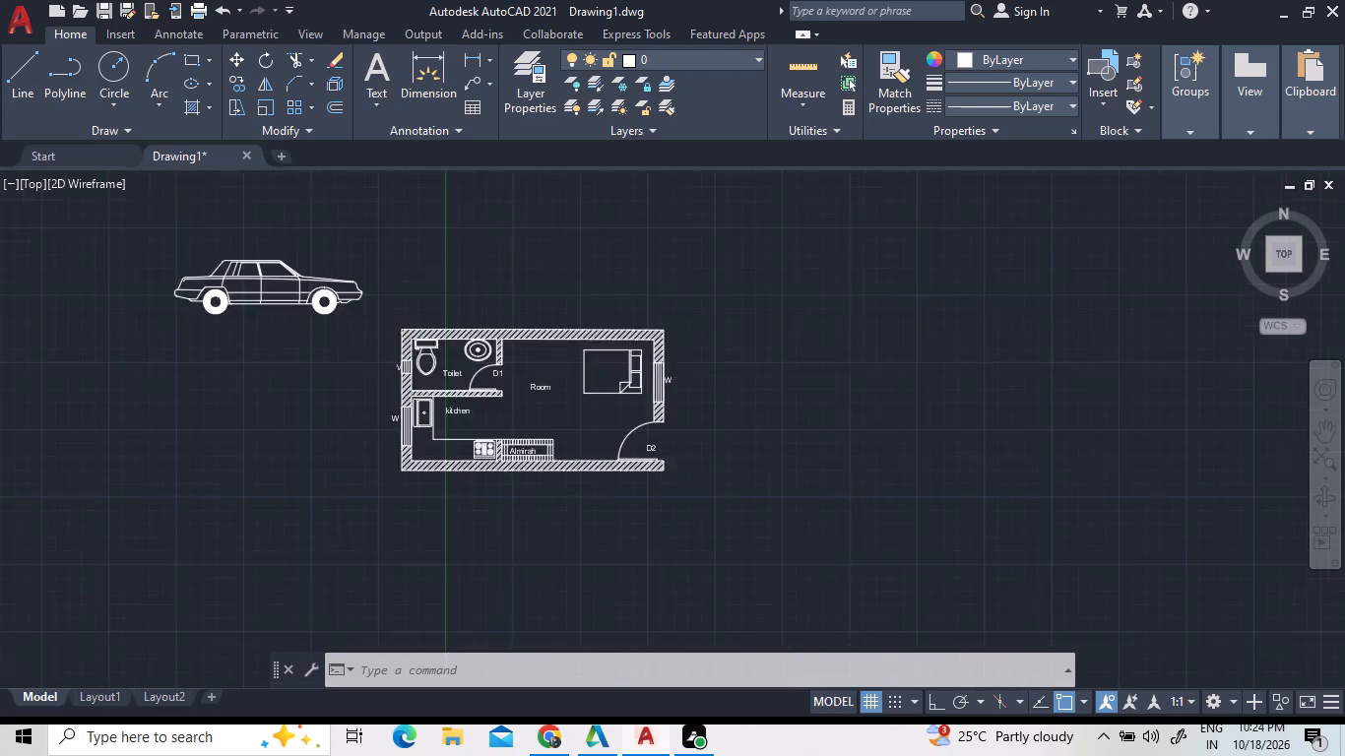
pyautogui.click(33, 90)
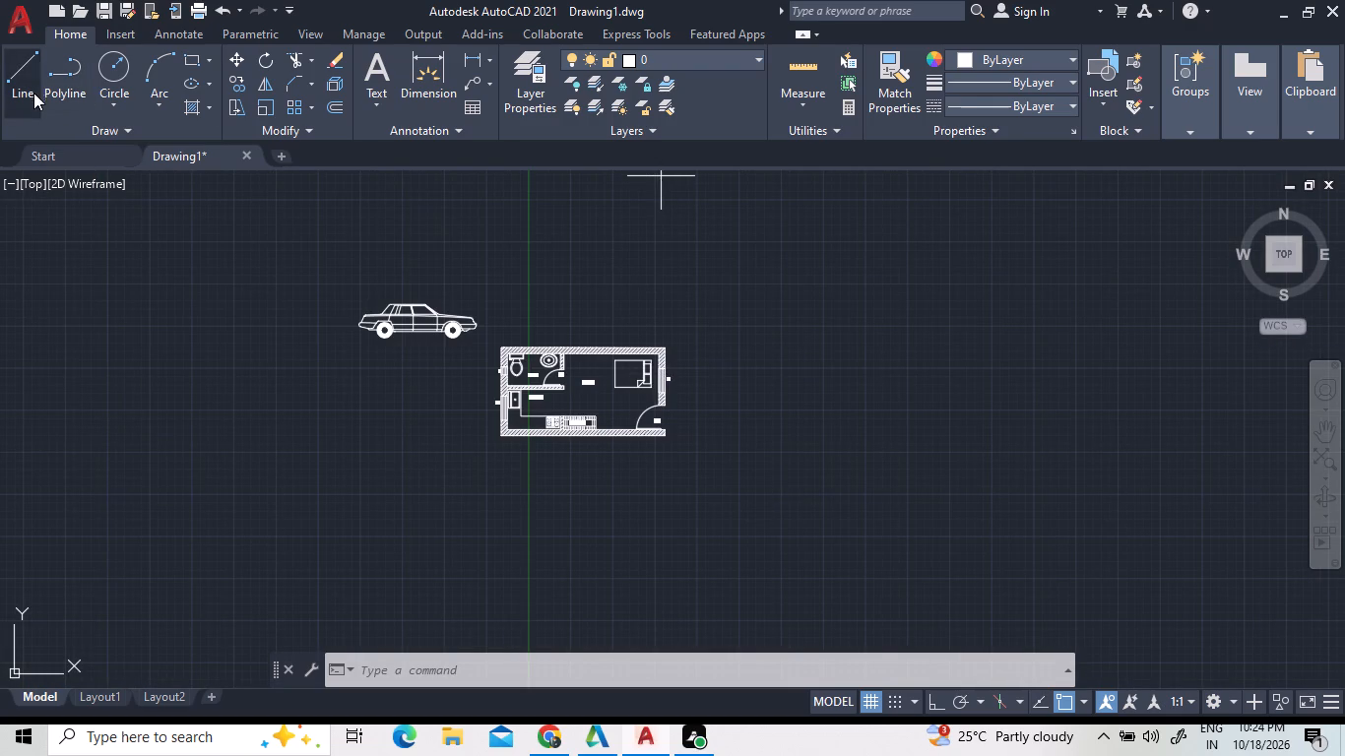
pyautogui.scroll(5, 687, 344)
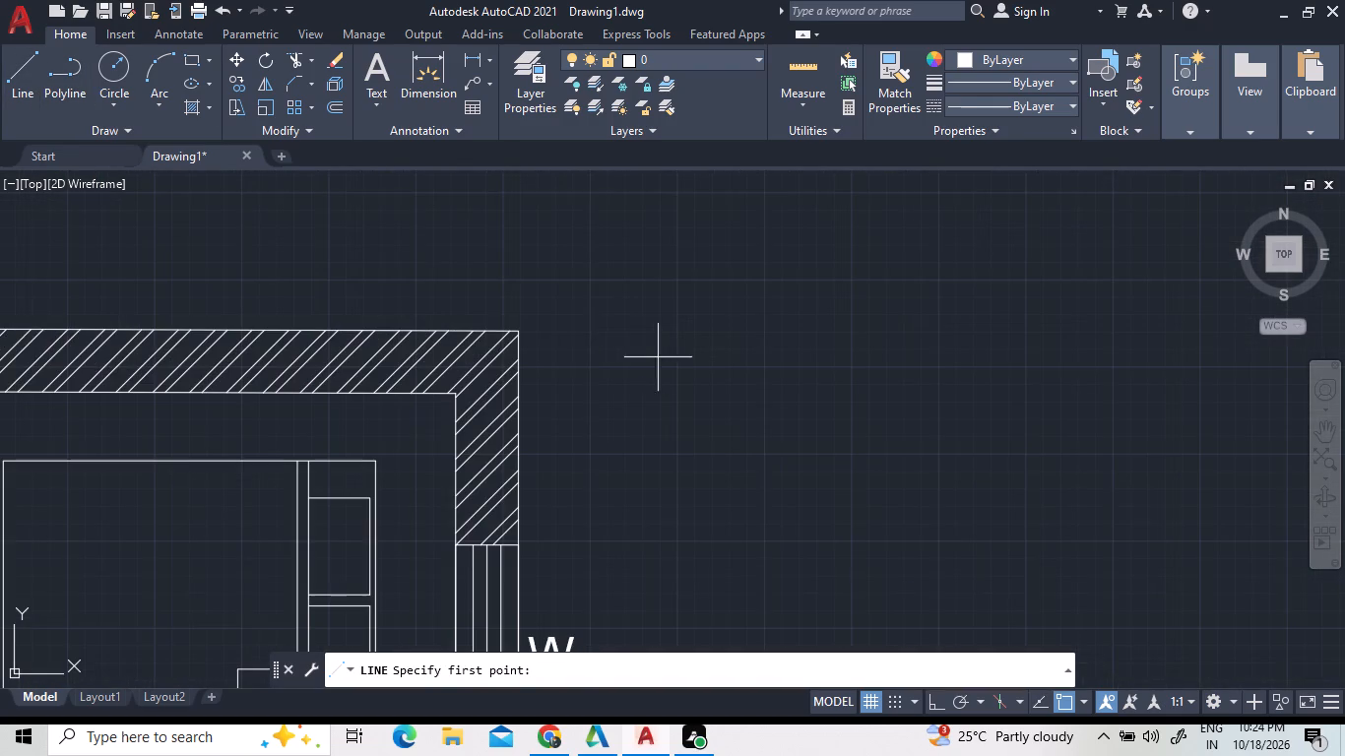
pyautogui.click(519, 330)
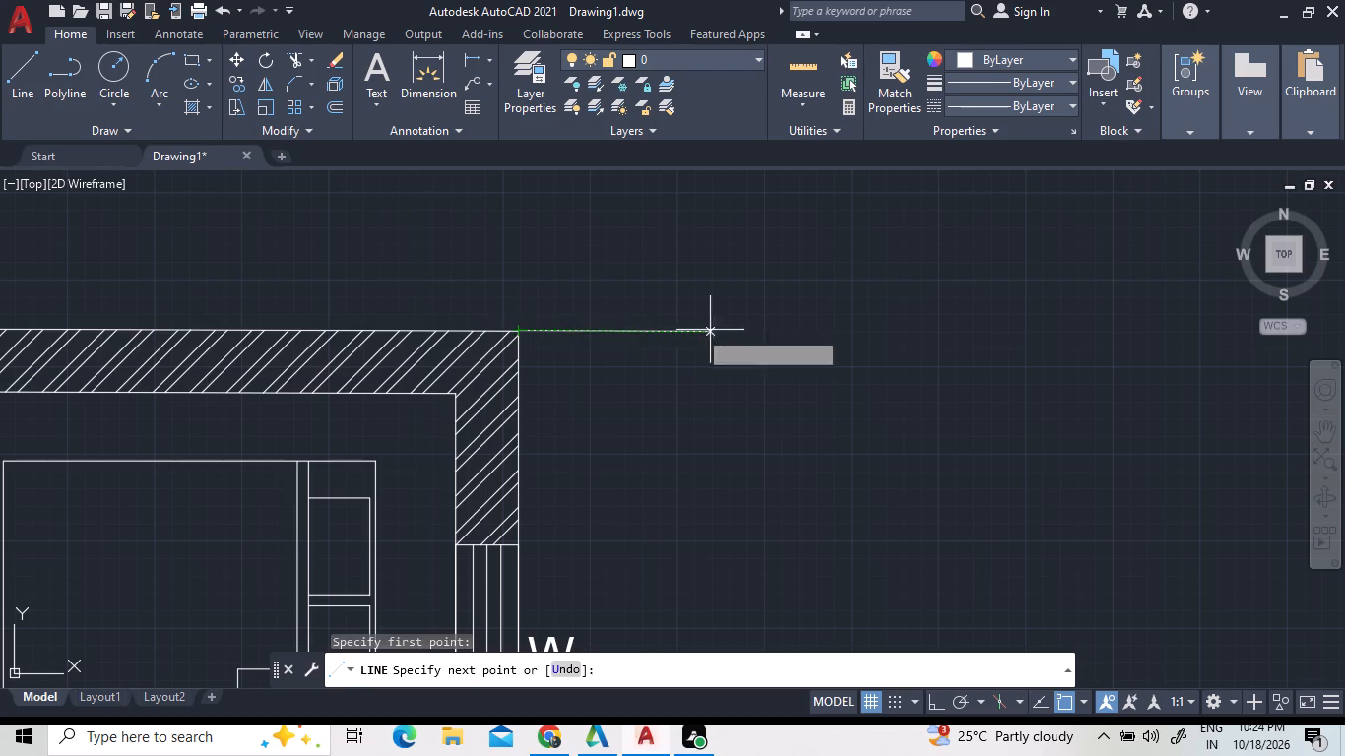
pyautogui.scroll(-5, 836, 329)
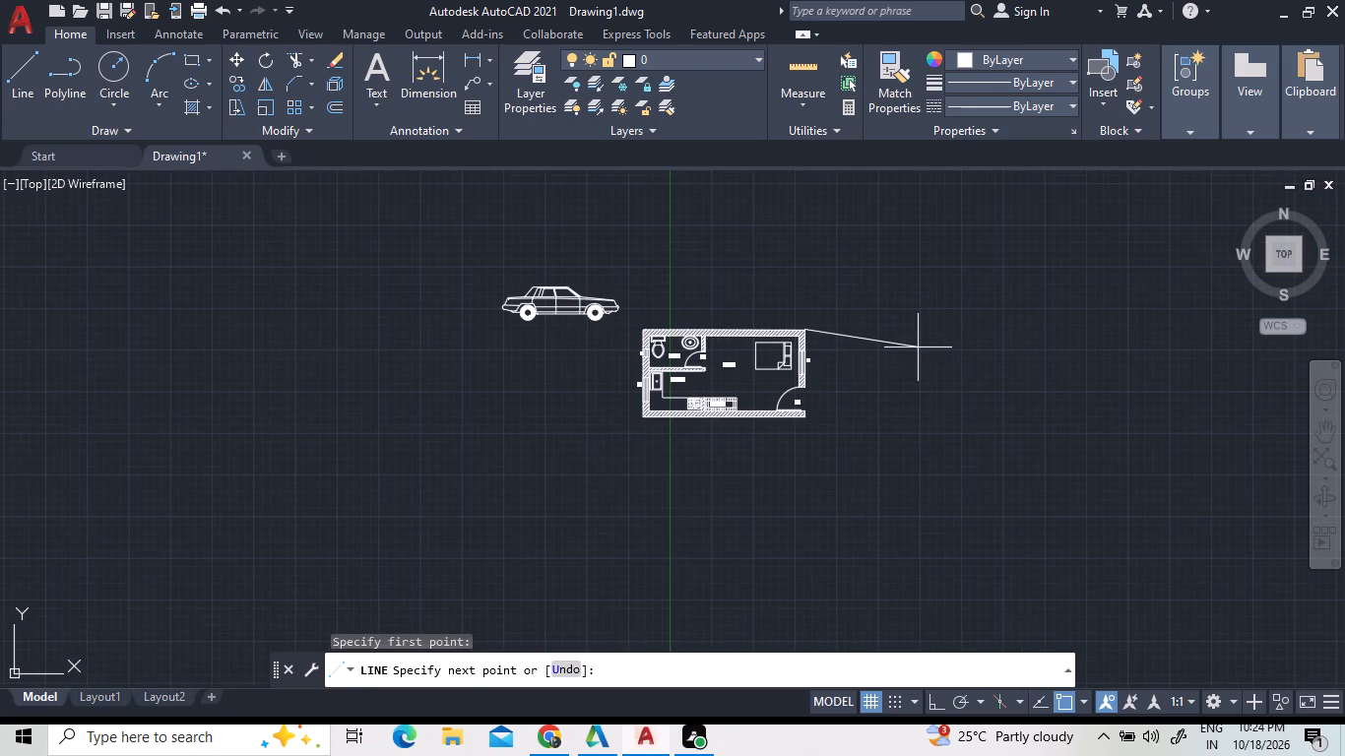
pyautogui.press('F8')
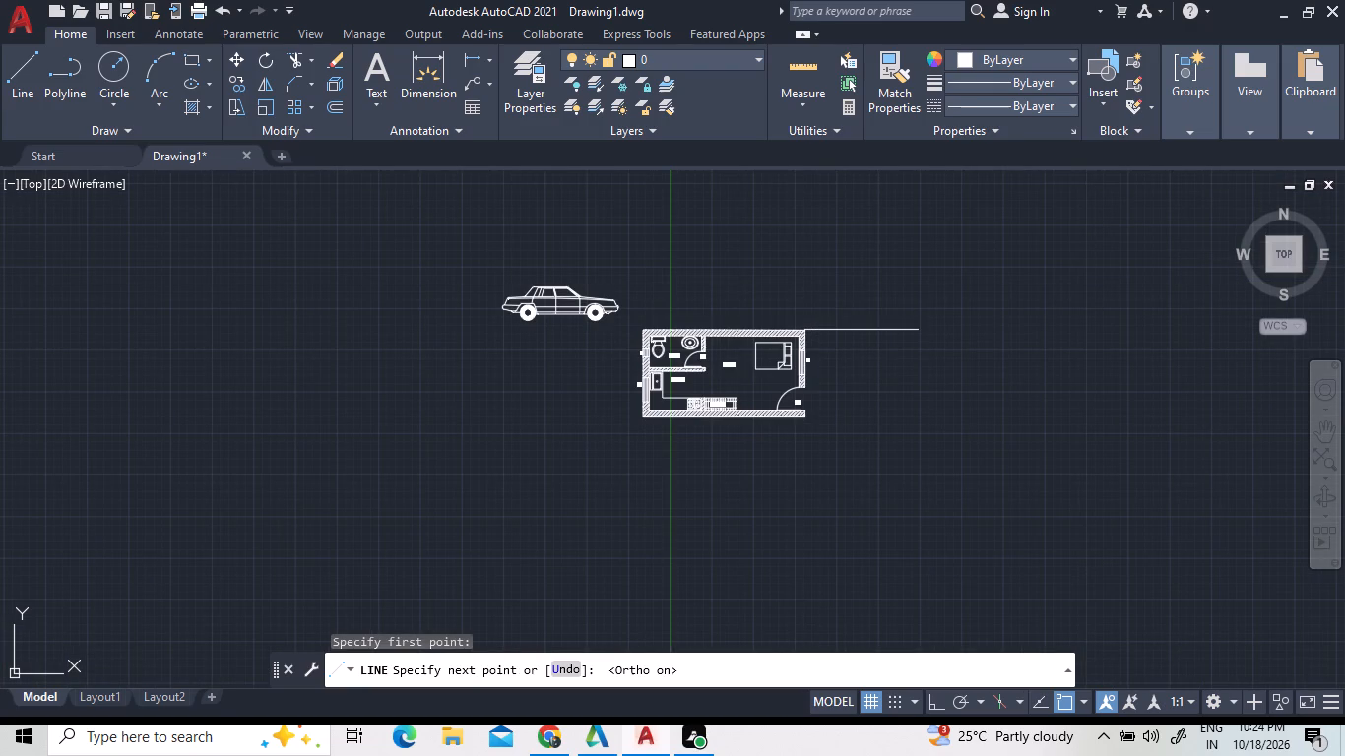
pyautogui.press('1')
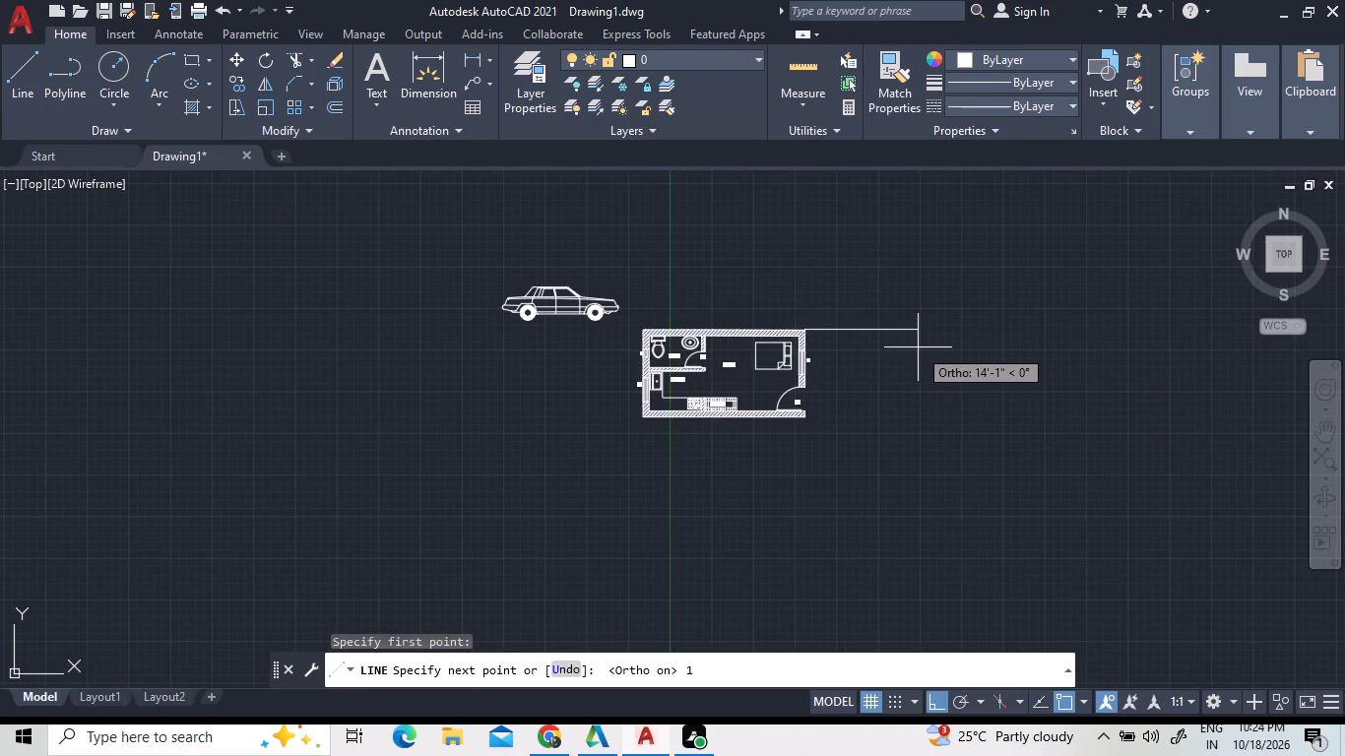
pyautogui.write("0'")
pyautogui.press('Return')
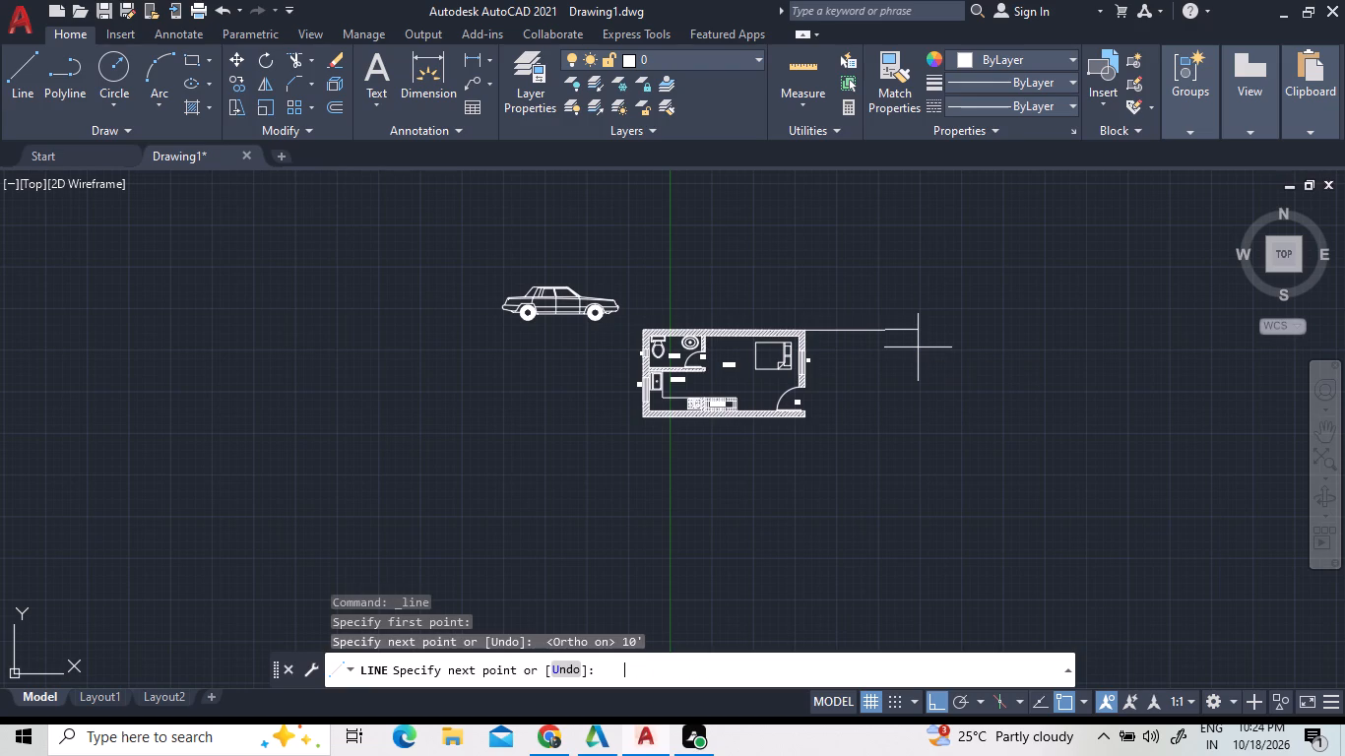
# Continue the line 50' south from the end of the 10' segment and finish it.
pyautogui.scroll(3, 904, 311)
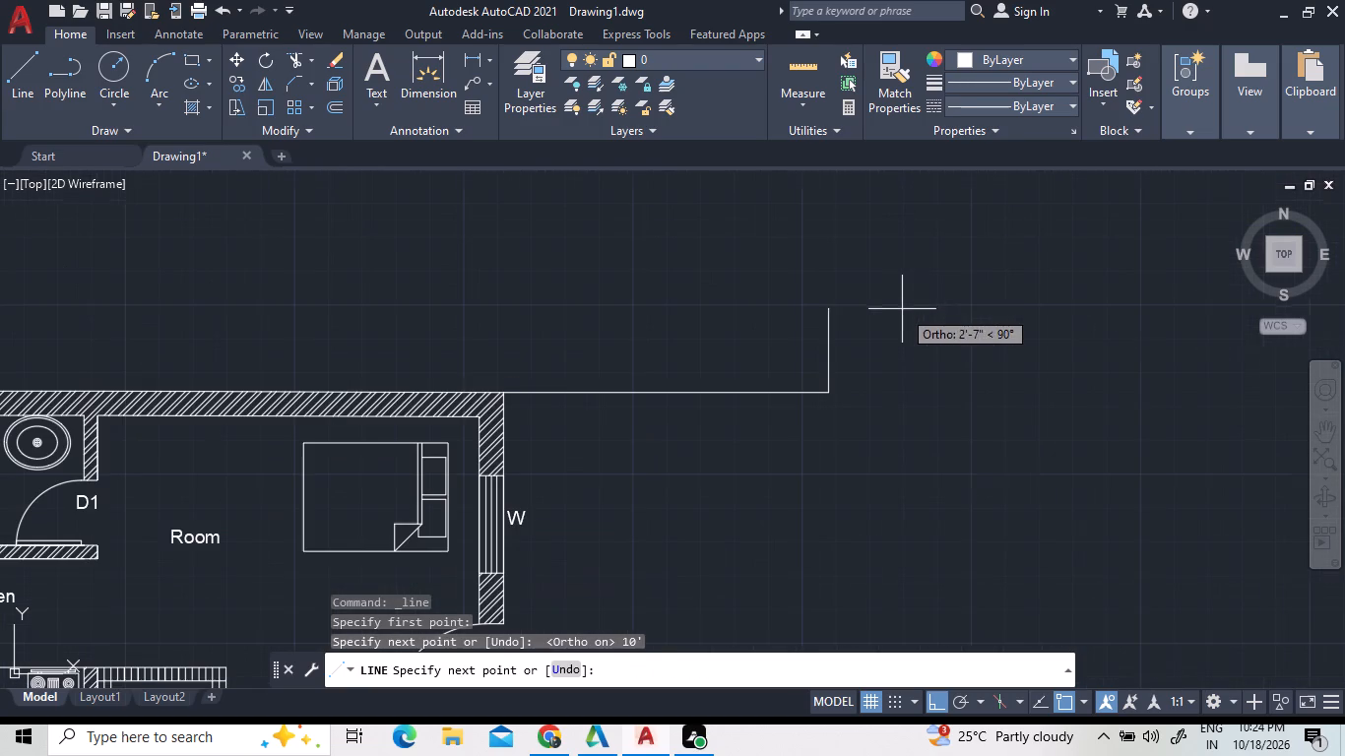
pyautogui.scroll(-3, 870, 345)
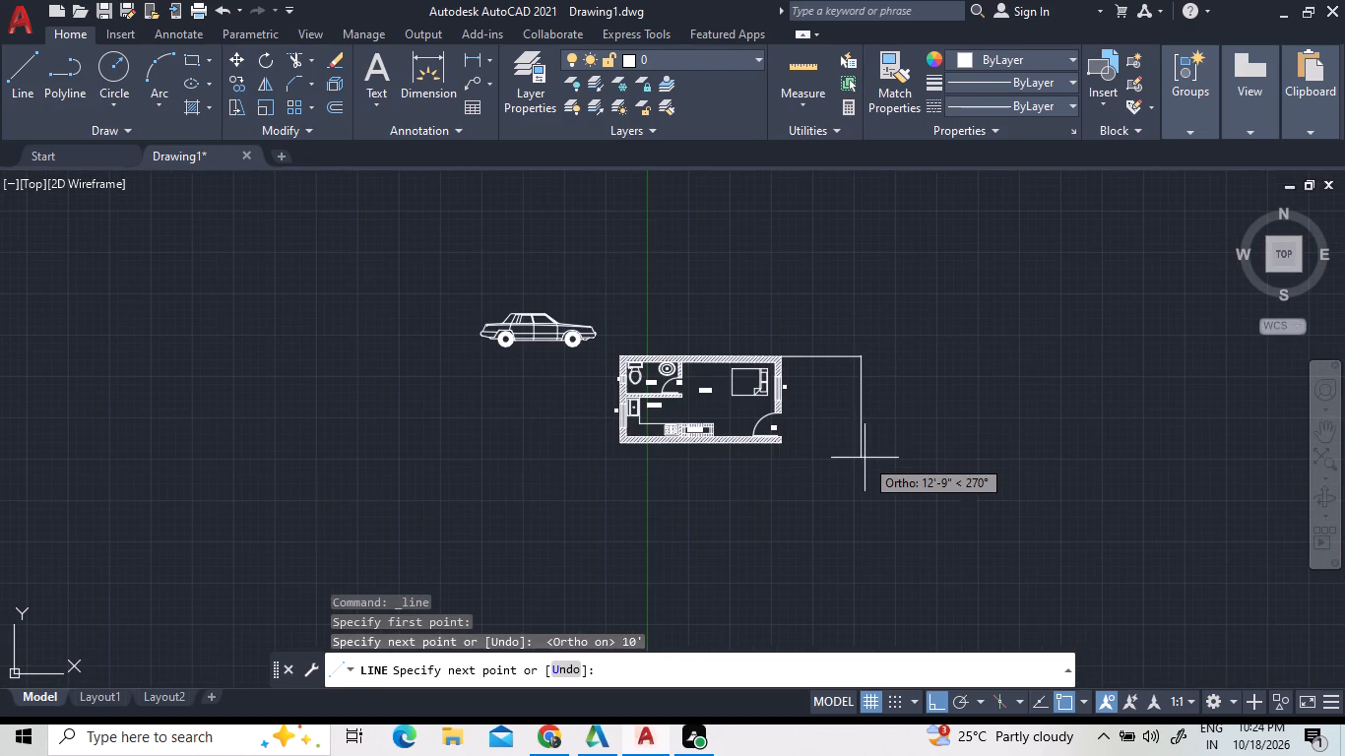
pyautogui.scroll(2, 865, 458)
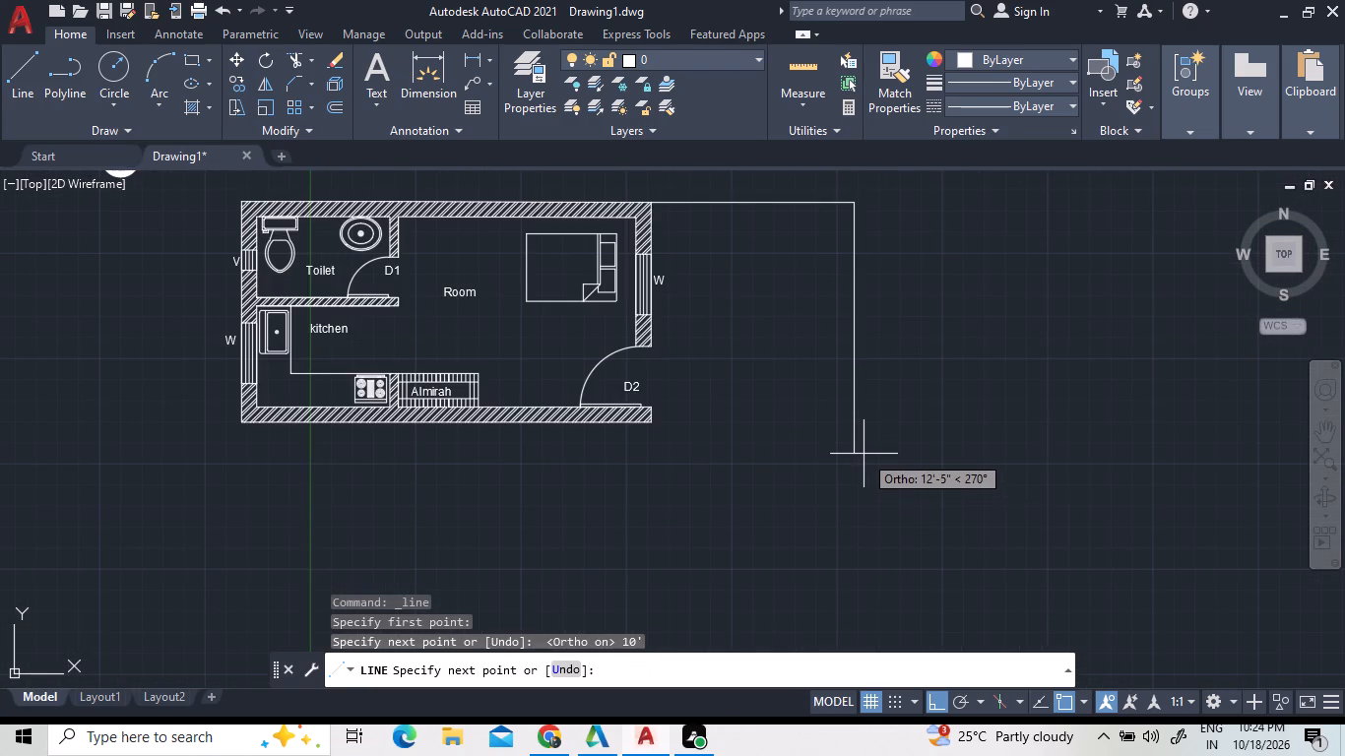
pyautogui.scroll(-3, 864, 454)
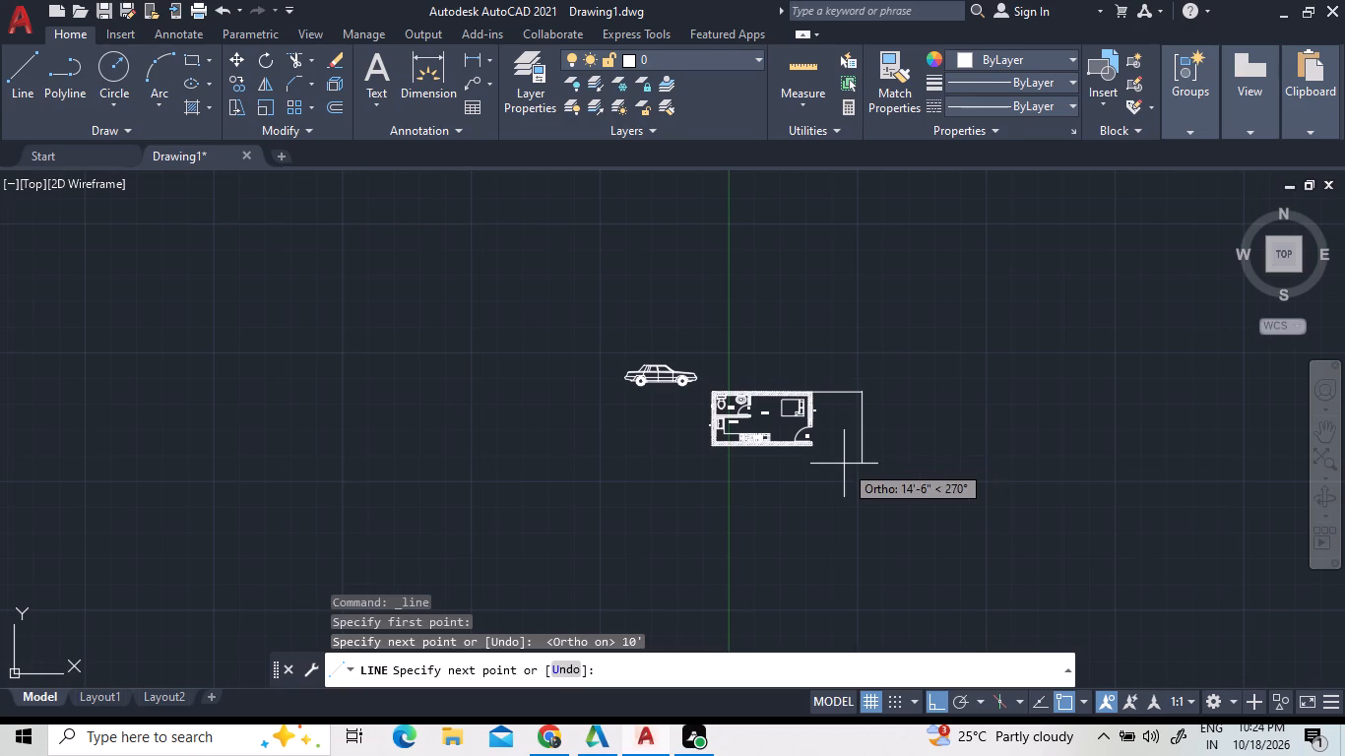
pyautogui.write("50'")
pyautogui.press('Return')
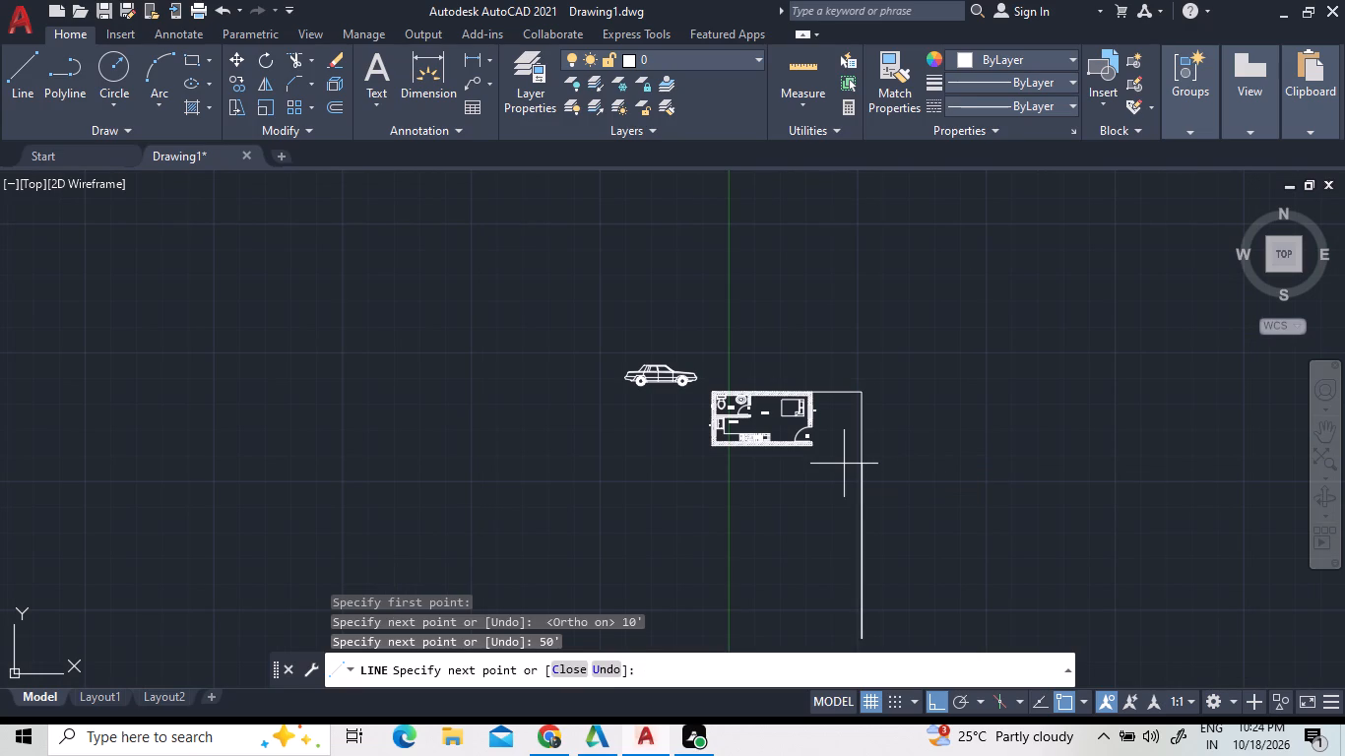
pyautogui.rightClick(886, 513)
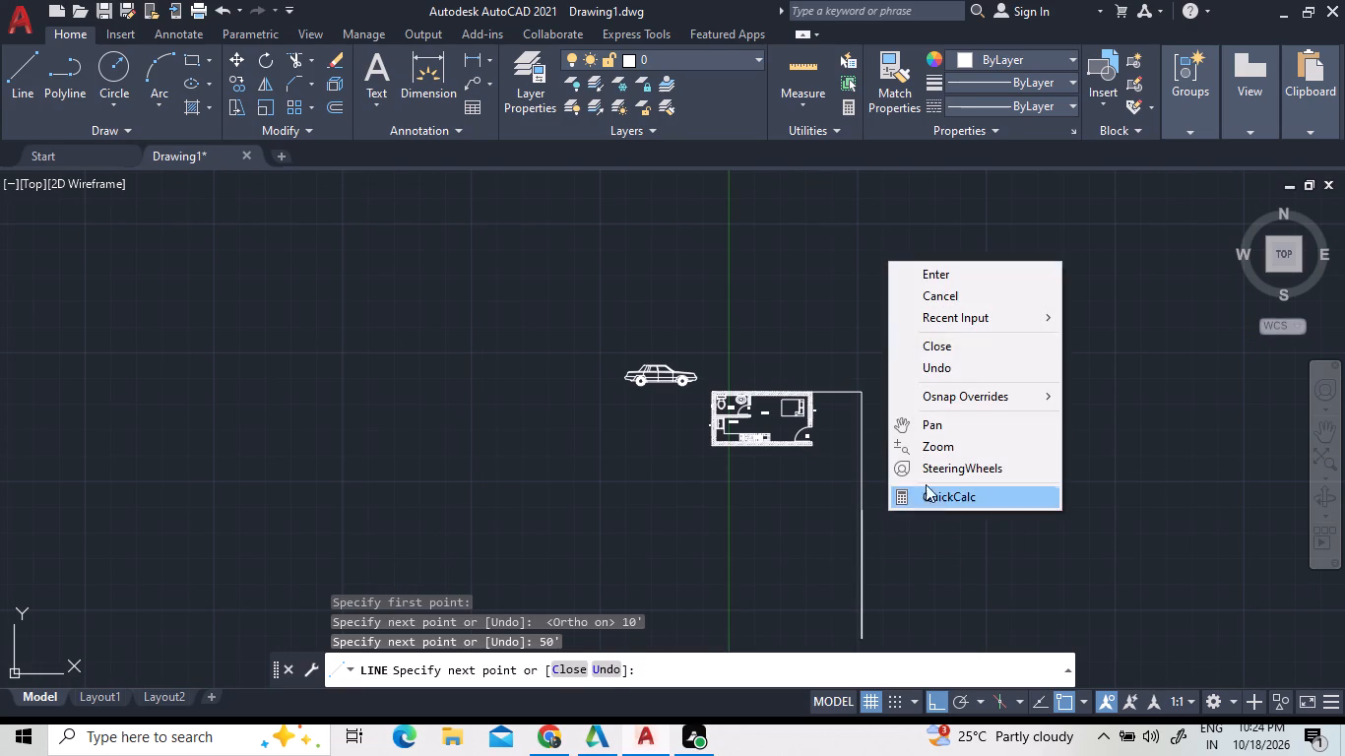
pyautogui.doubleClick(938, 274)
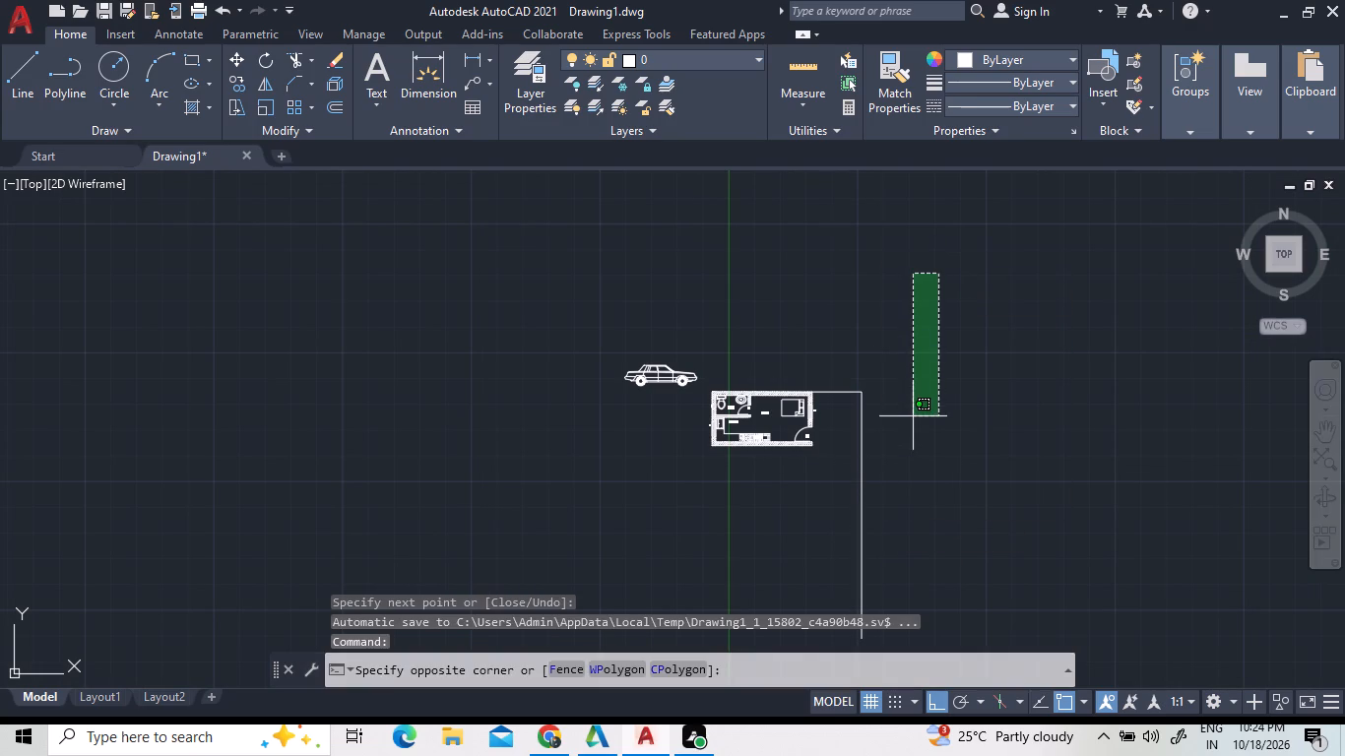
pyautogui.doubleClick(913, 416)
# Offset the 50' vertical line and the 10' horizontal line 9" inward to form the boundary wall thickness.
pyautogui.click(338, 112)
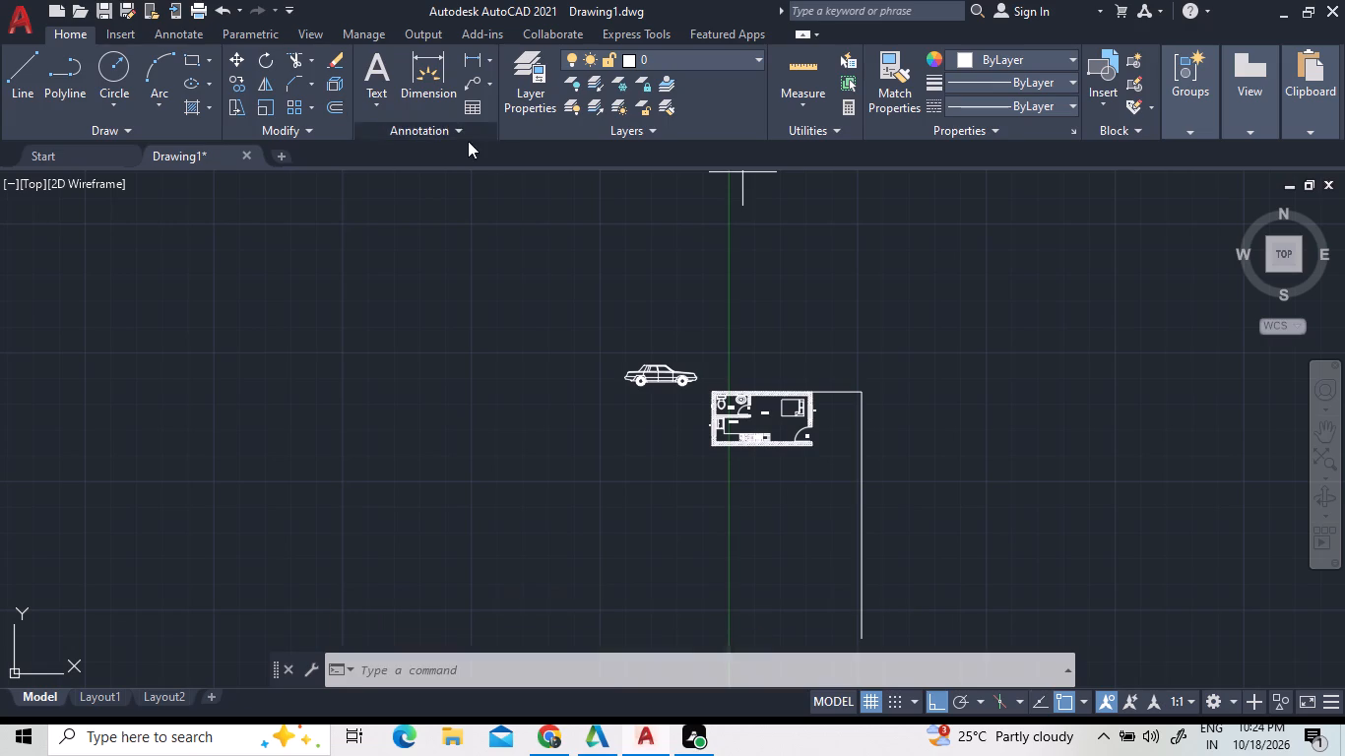
pyautogui.write('9"')
pyautogui.press('Return')
pyautogui.scroll(2, 902, 472)
pyautogui.doubleClick(804, 480)
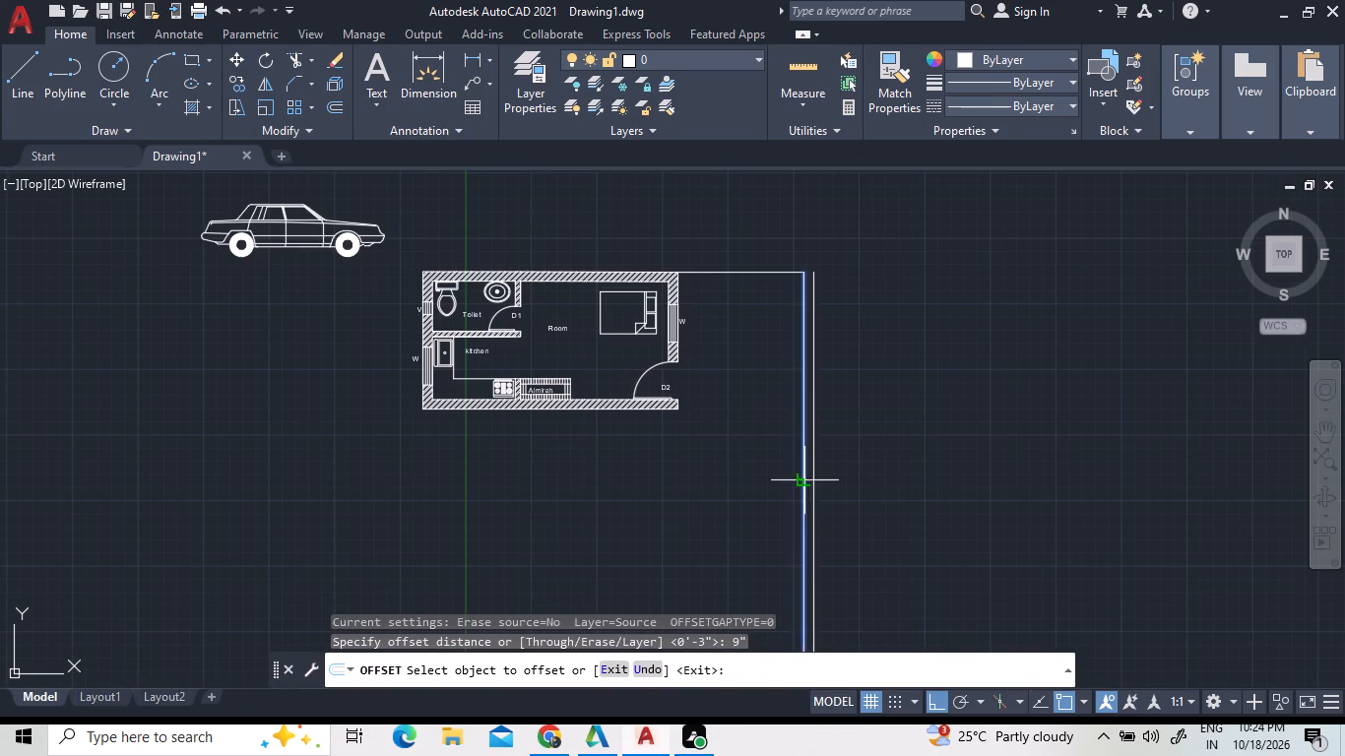
pyautogui.doubleClick(758, 480)
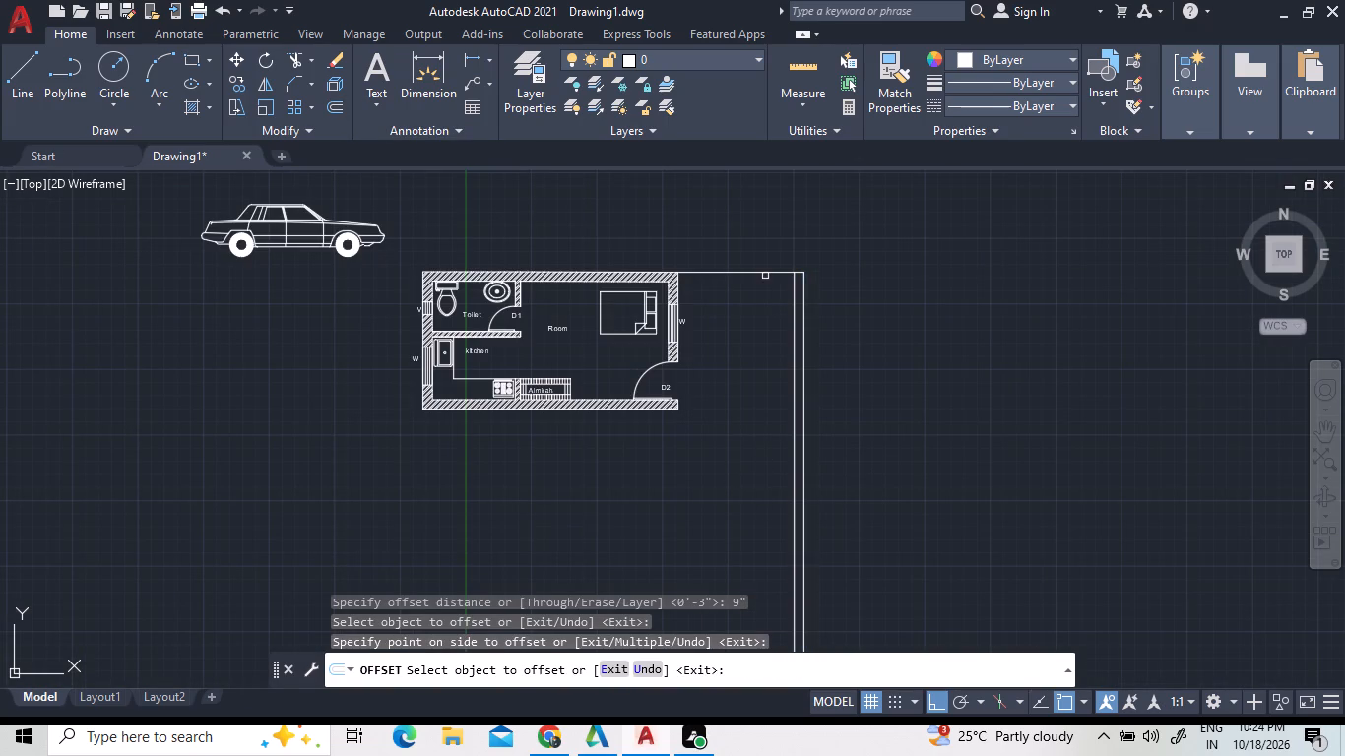
pyautogui.doubleClick(765, 274)
pyautogui.tripleClick(762, 294)
pyautogui.rightClick(807, 283)
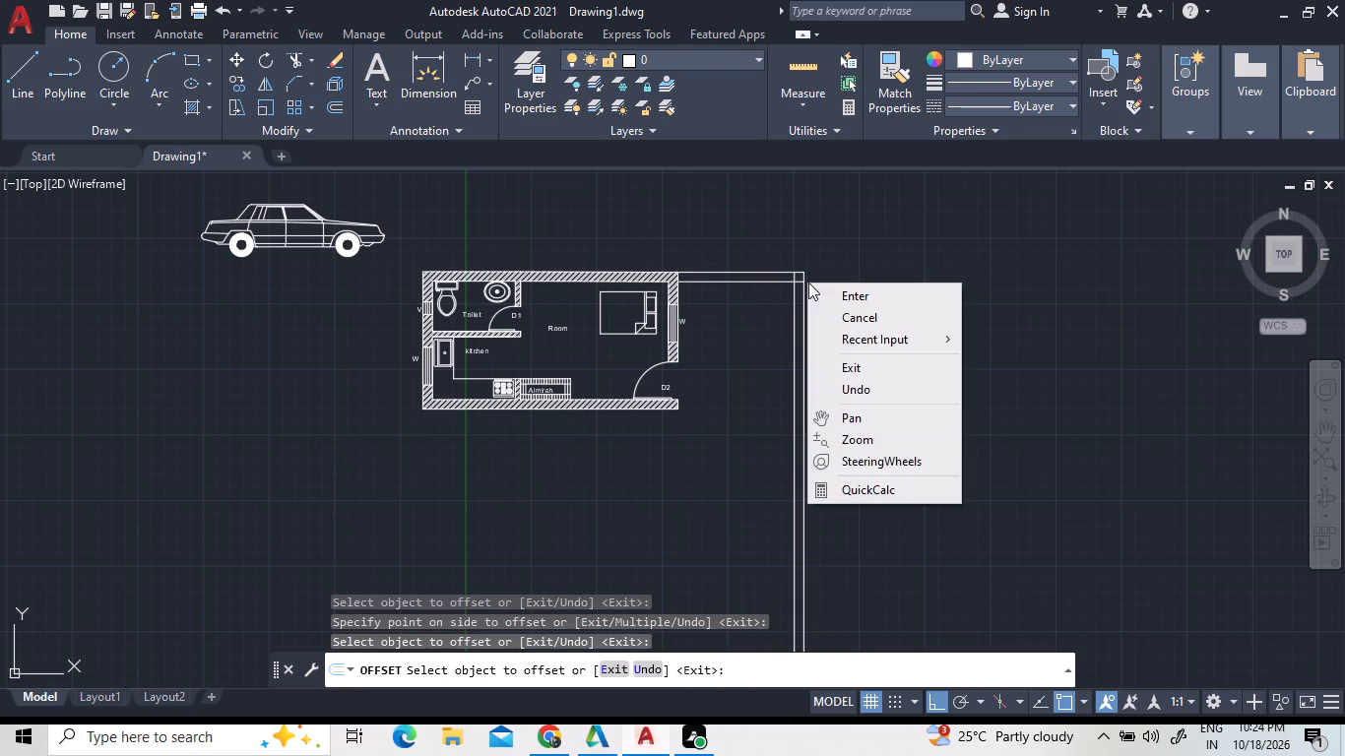
pyautogui.doubleClick(829, 293)
pyautogui.scroll(5, 830, 285)
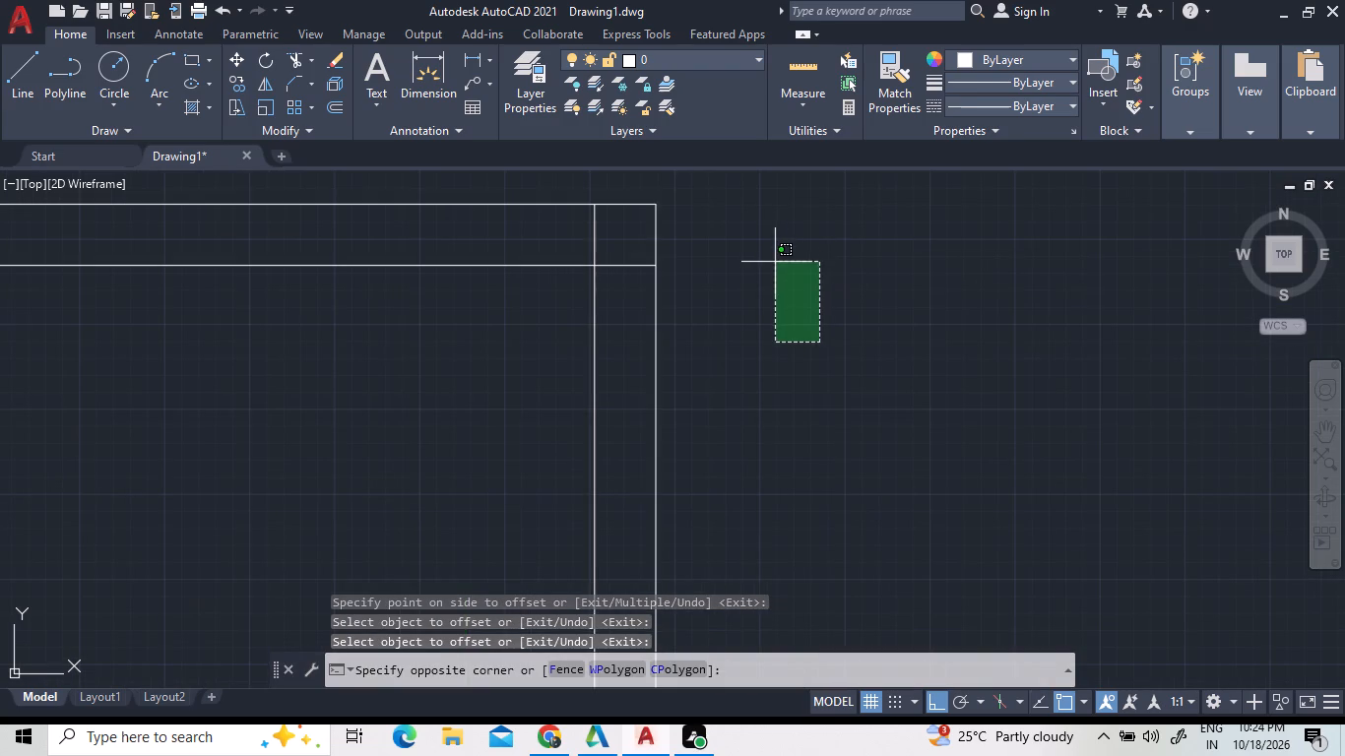
pyautogui.click(775, 262)
# Trim both inner offset lines where they overrun each other at the boundary wall's northeast corner.
pyautogui.scroll(-3, 769, 308)
pyautogui.scroll(5, 737, 272)
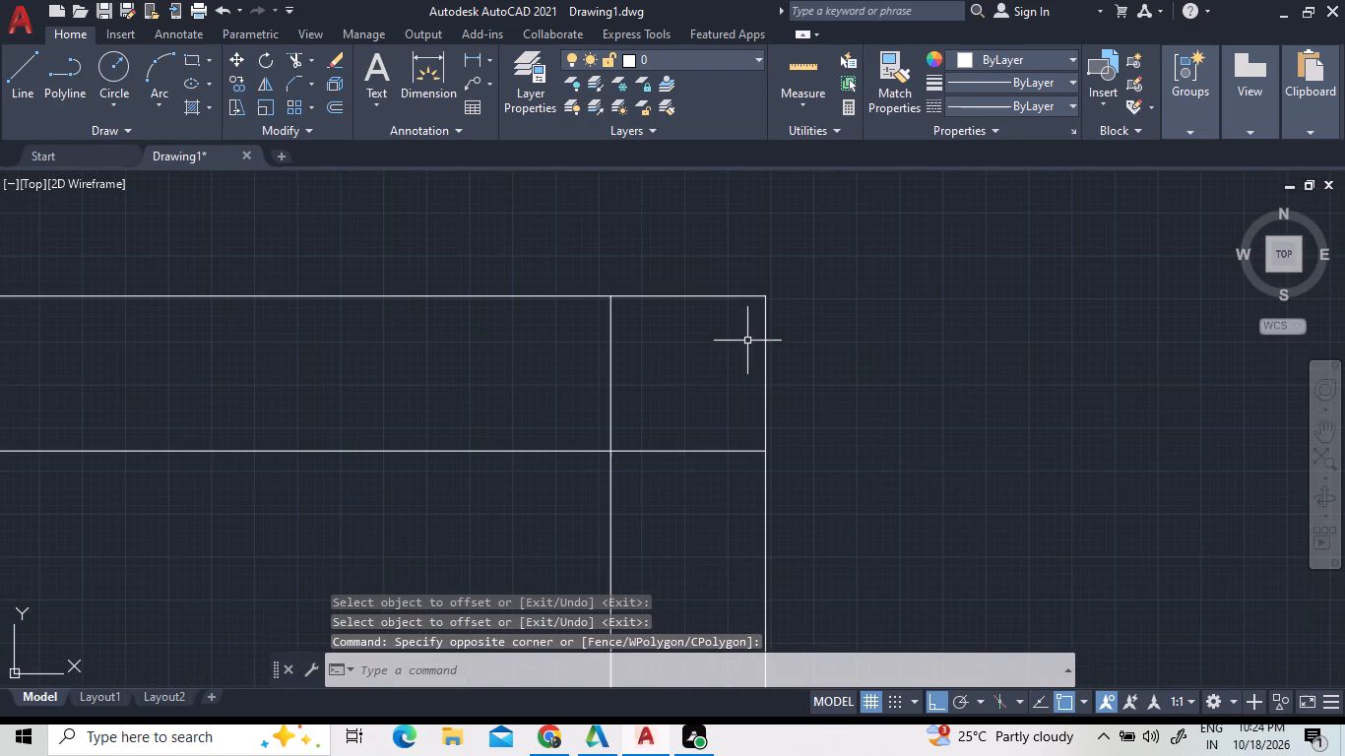
pyautogui.doubleClick(291, 61)
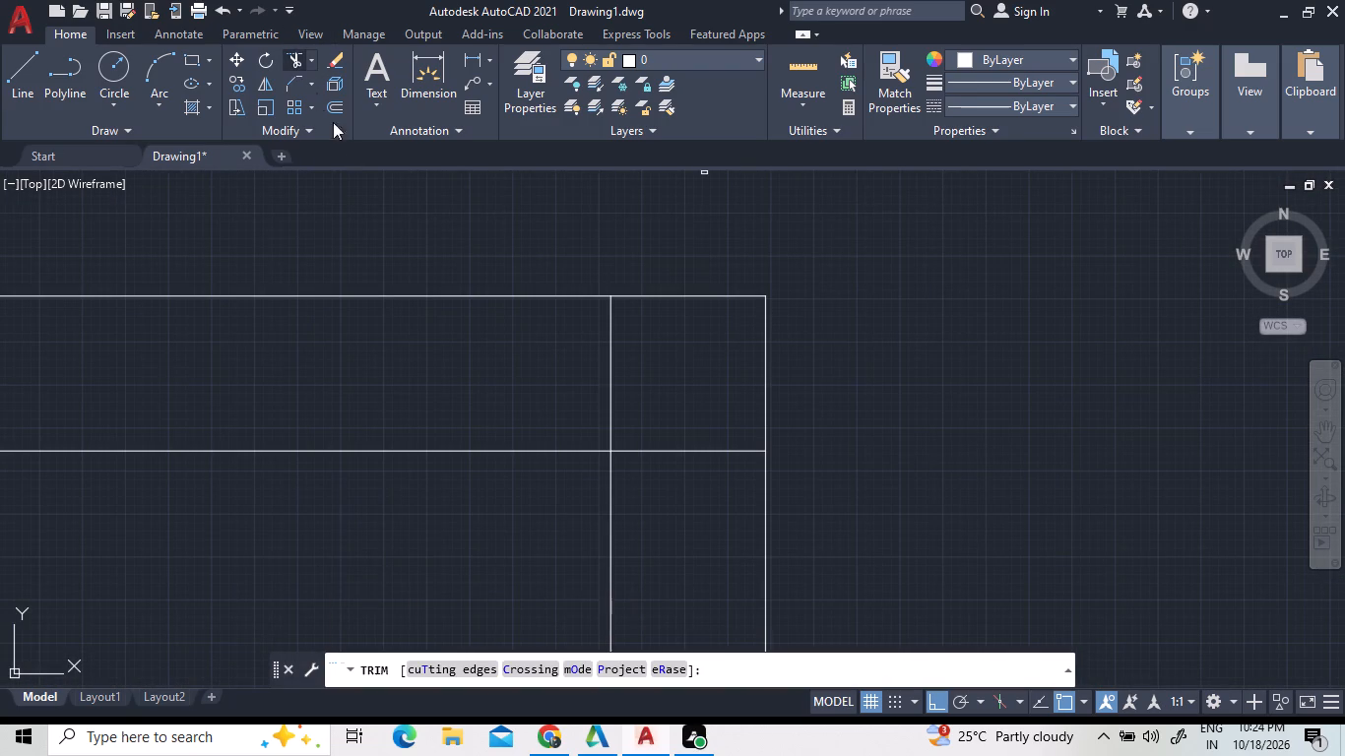
pyautogui.click(610, 365)
pyautogui.click(661, 451)
pyautogui.scroll(-2, 694, 383)
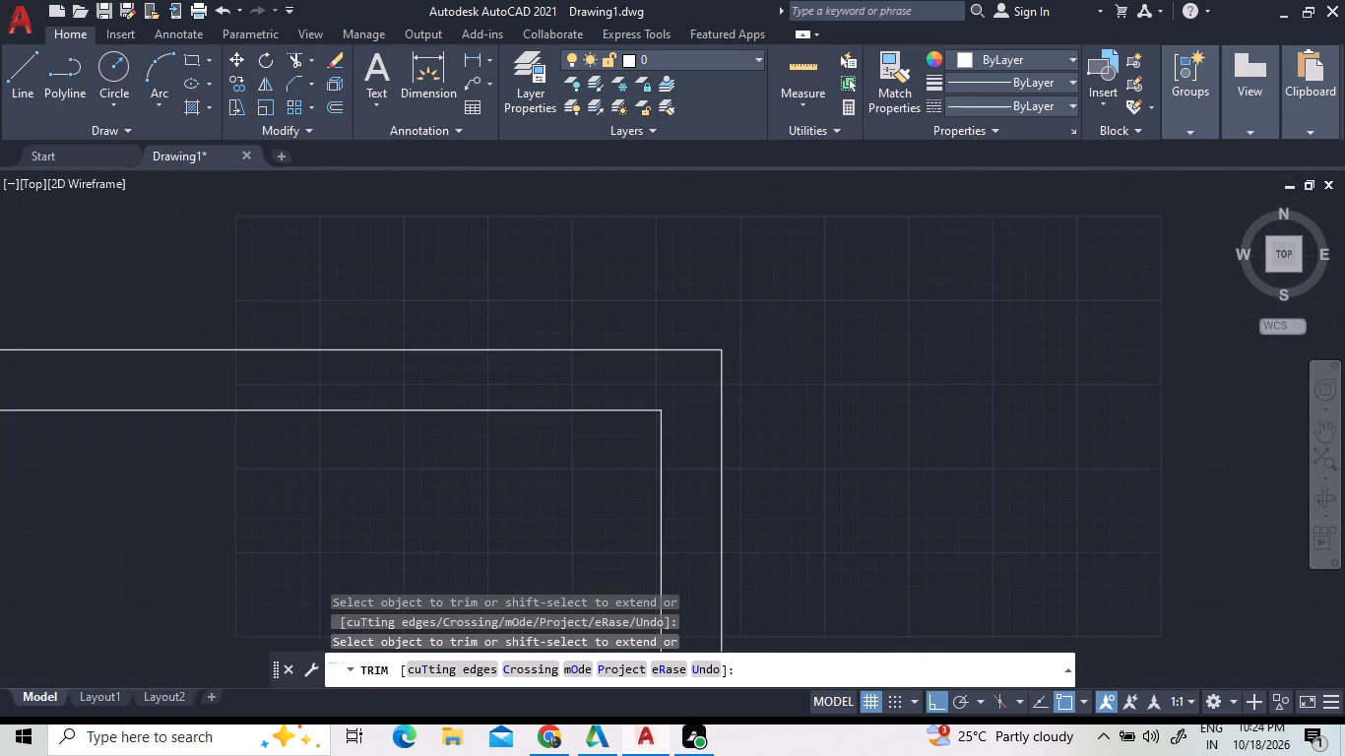
pyautogui.scroll(-2, 694, 383)
pyautogui.rightClick(520, 273)
pyautogui.tripleClick(553, 283)
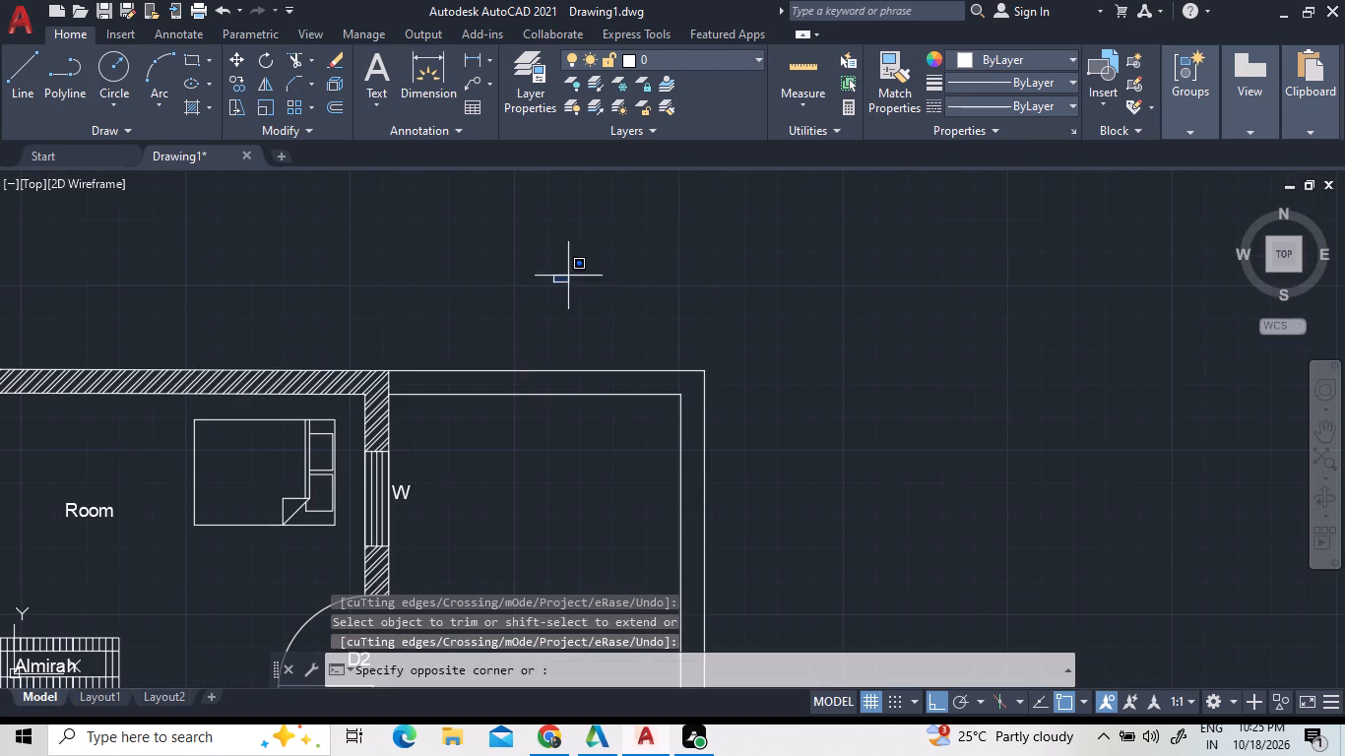
pyautogui.doubleClick(630, 245)
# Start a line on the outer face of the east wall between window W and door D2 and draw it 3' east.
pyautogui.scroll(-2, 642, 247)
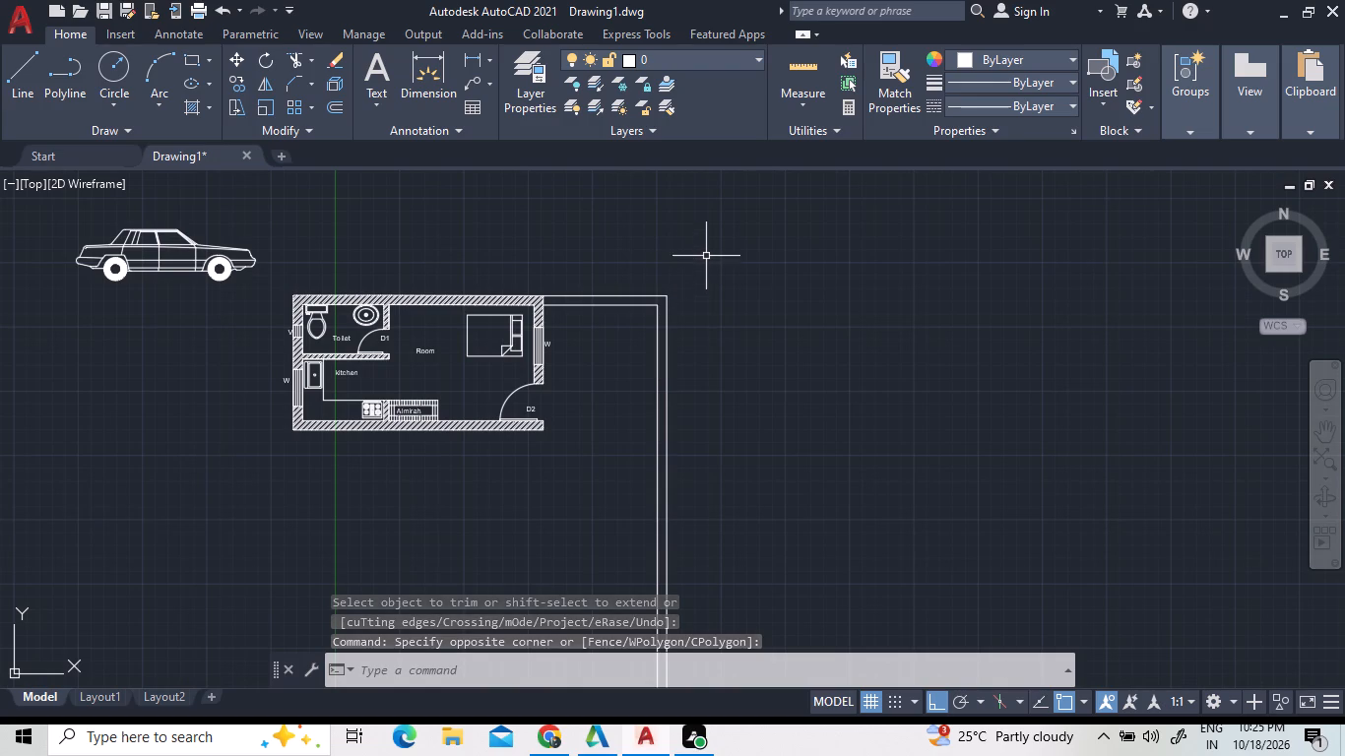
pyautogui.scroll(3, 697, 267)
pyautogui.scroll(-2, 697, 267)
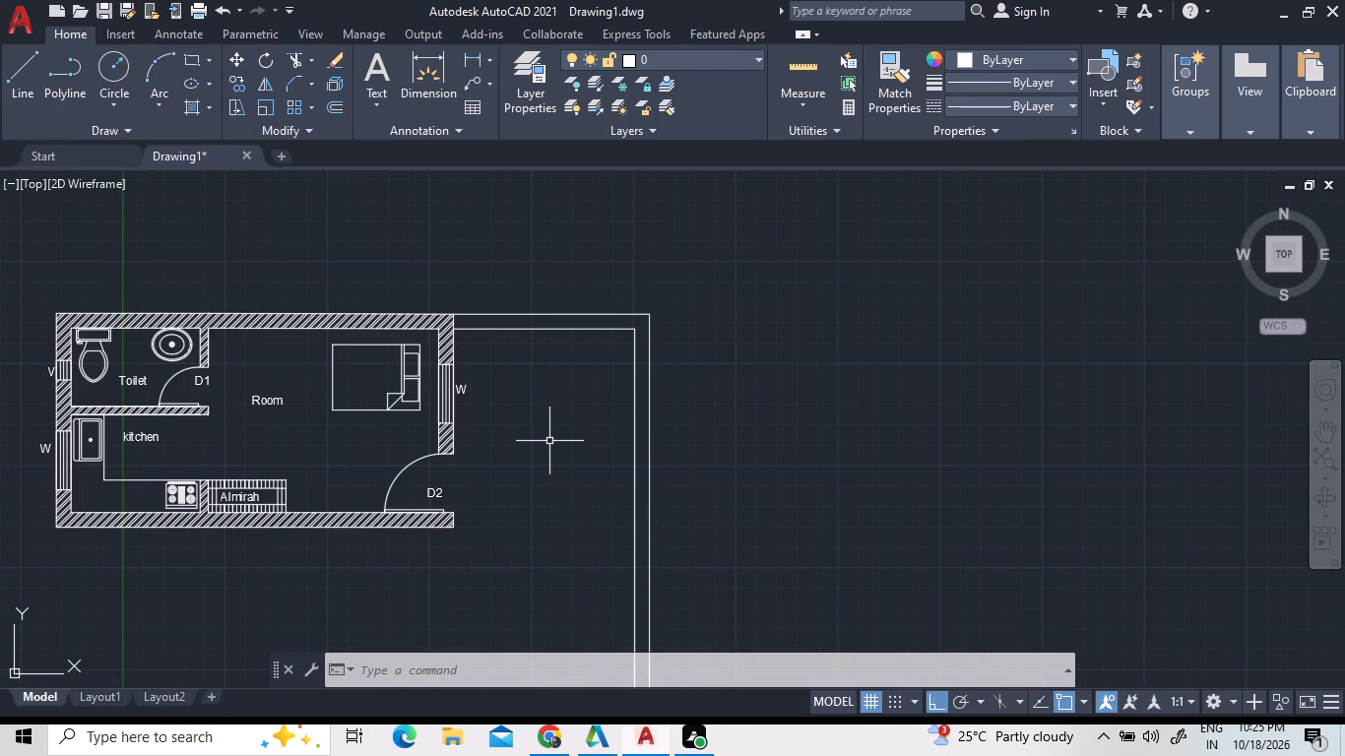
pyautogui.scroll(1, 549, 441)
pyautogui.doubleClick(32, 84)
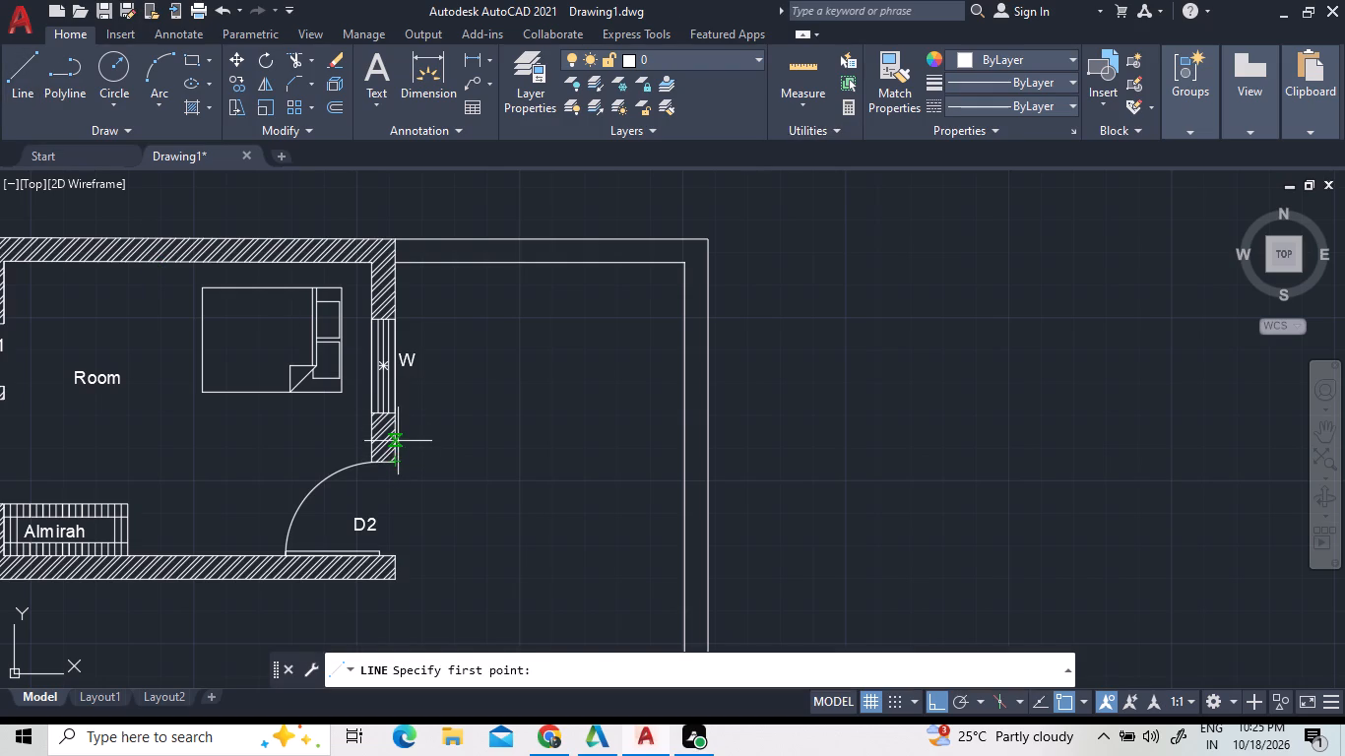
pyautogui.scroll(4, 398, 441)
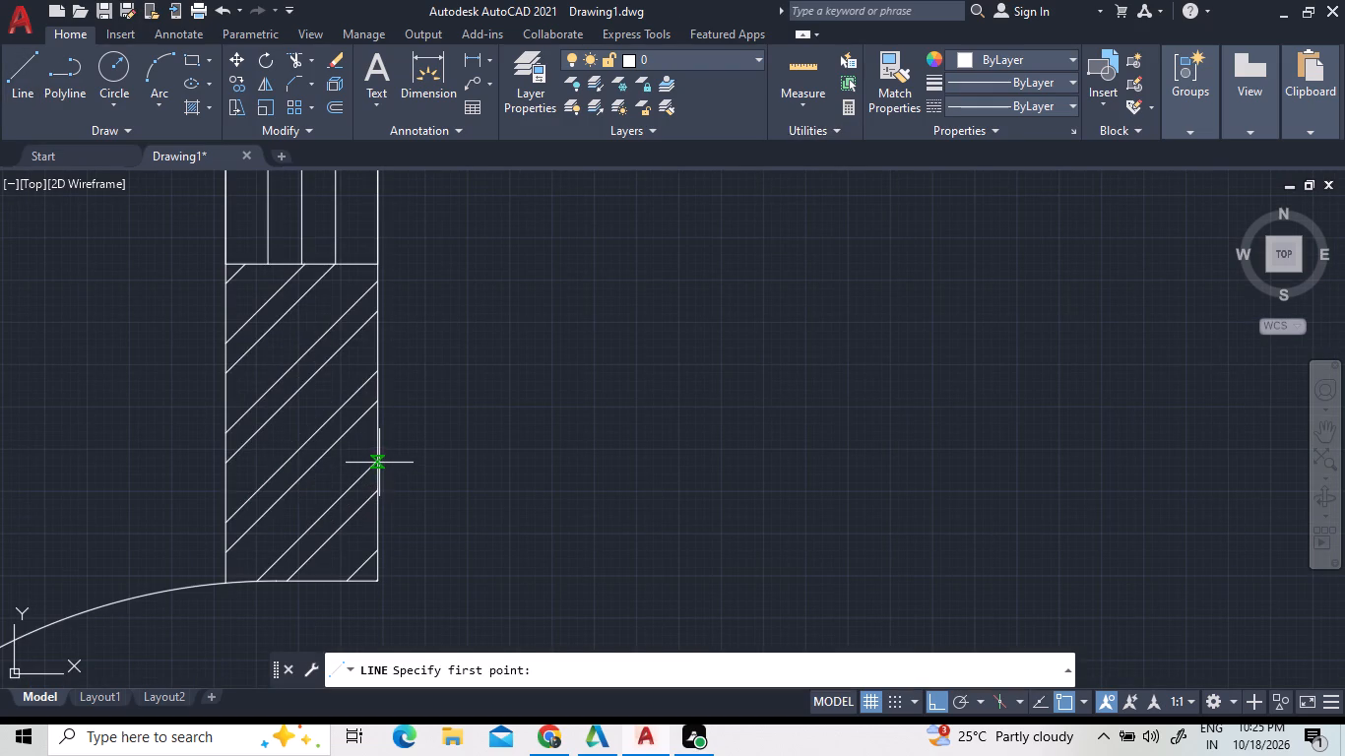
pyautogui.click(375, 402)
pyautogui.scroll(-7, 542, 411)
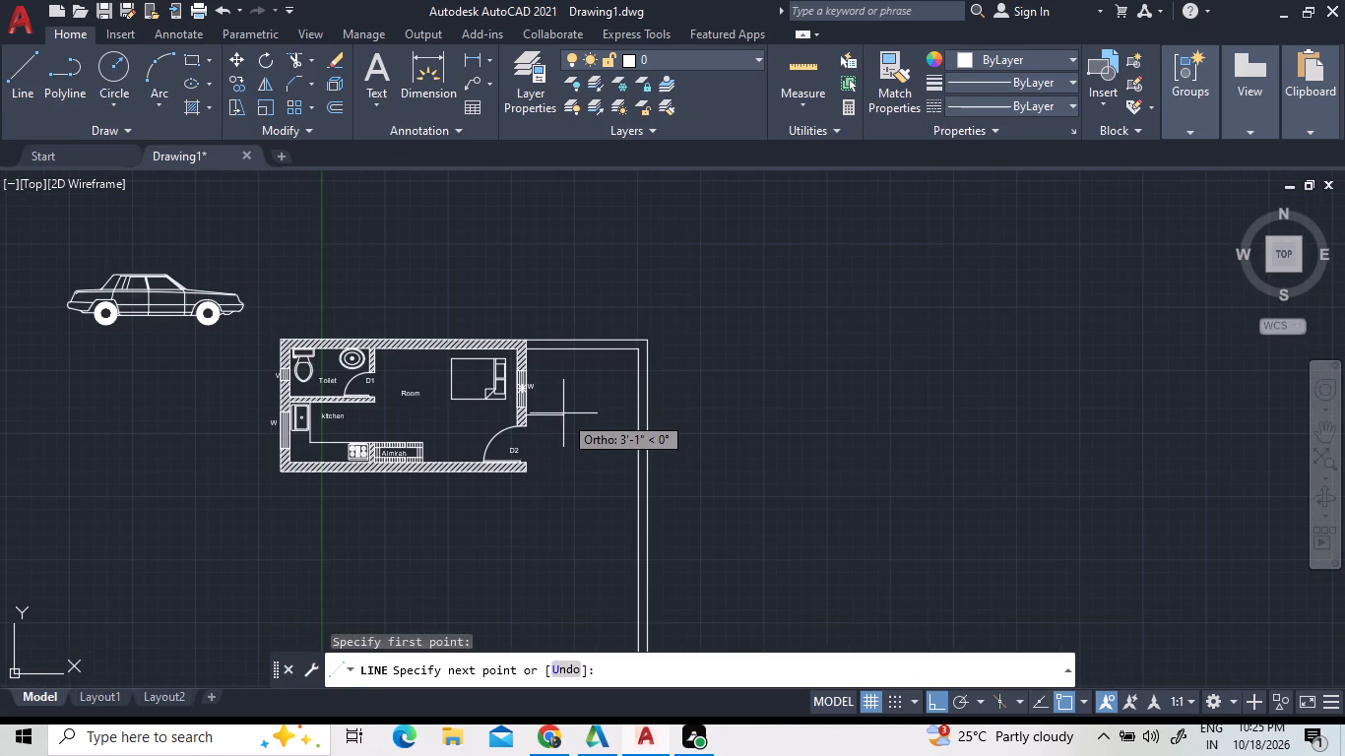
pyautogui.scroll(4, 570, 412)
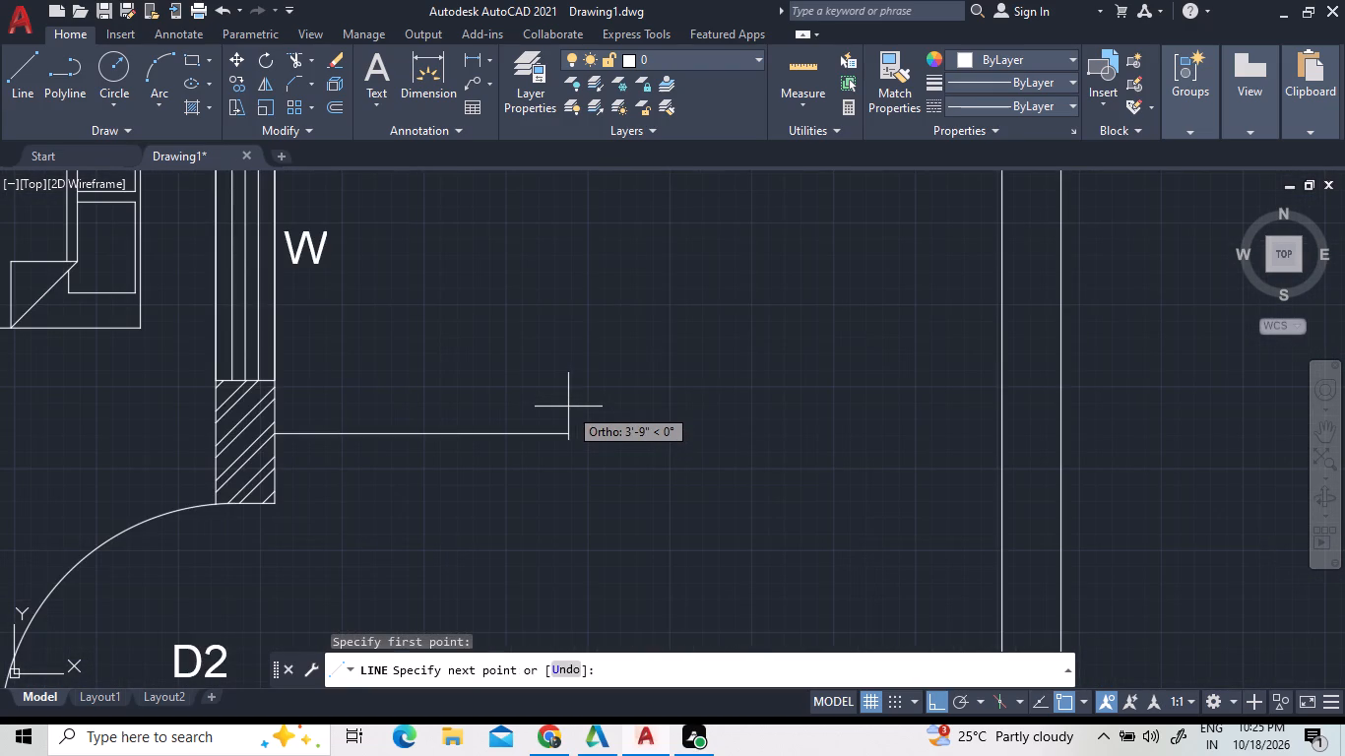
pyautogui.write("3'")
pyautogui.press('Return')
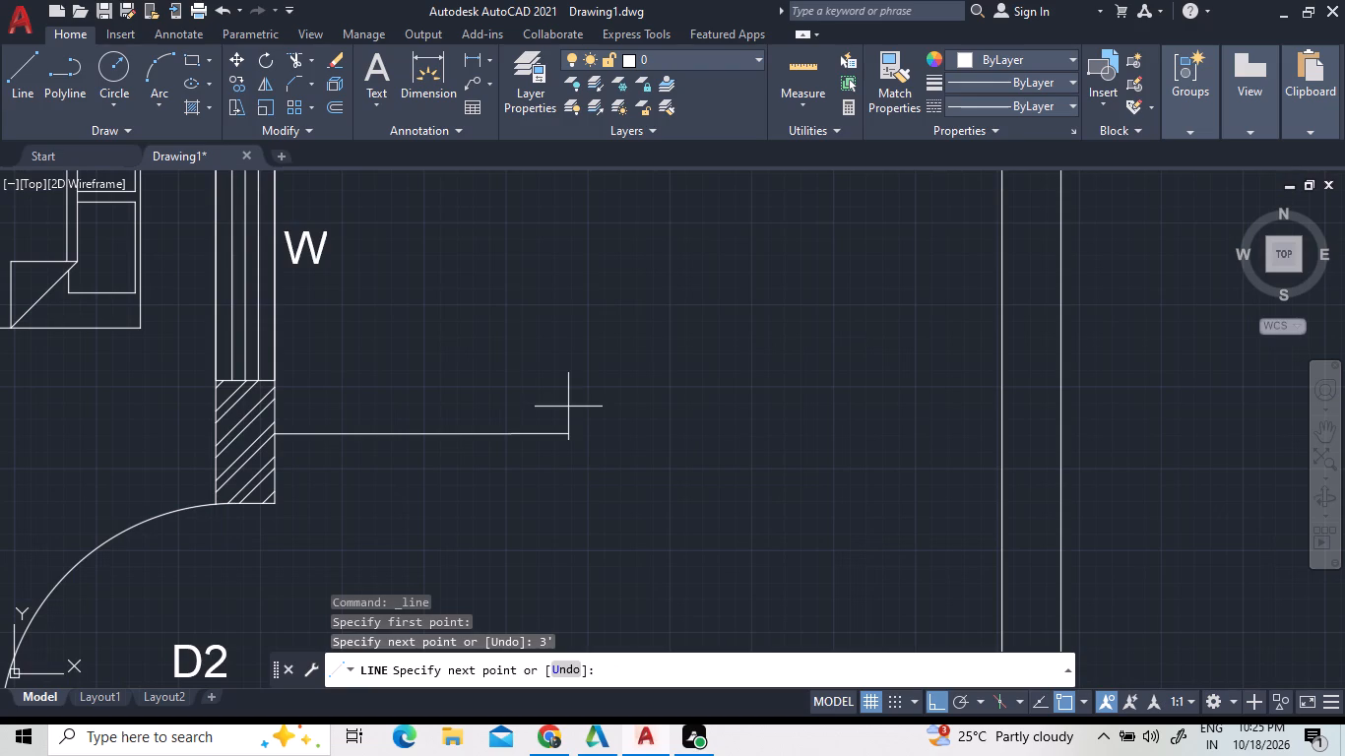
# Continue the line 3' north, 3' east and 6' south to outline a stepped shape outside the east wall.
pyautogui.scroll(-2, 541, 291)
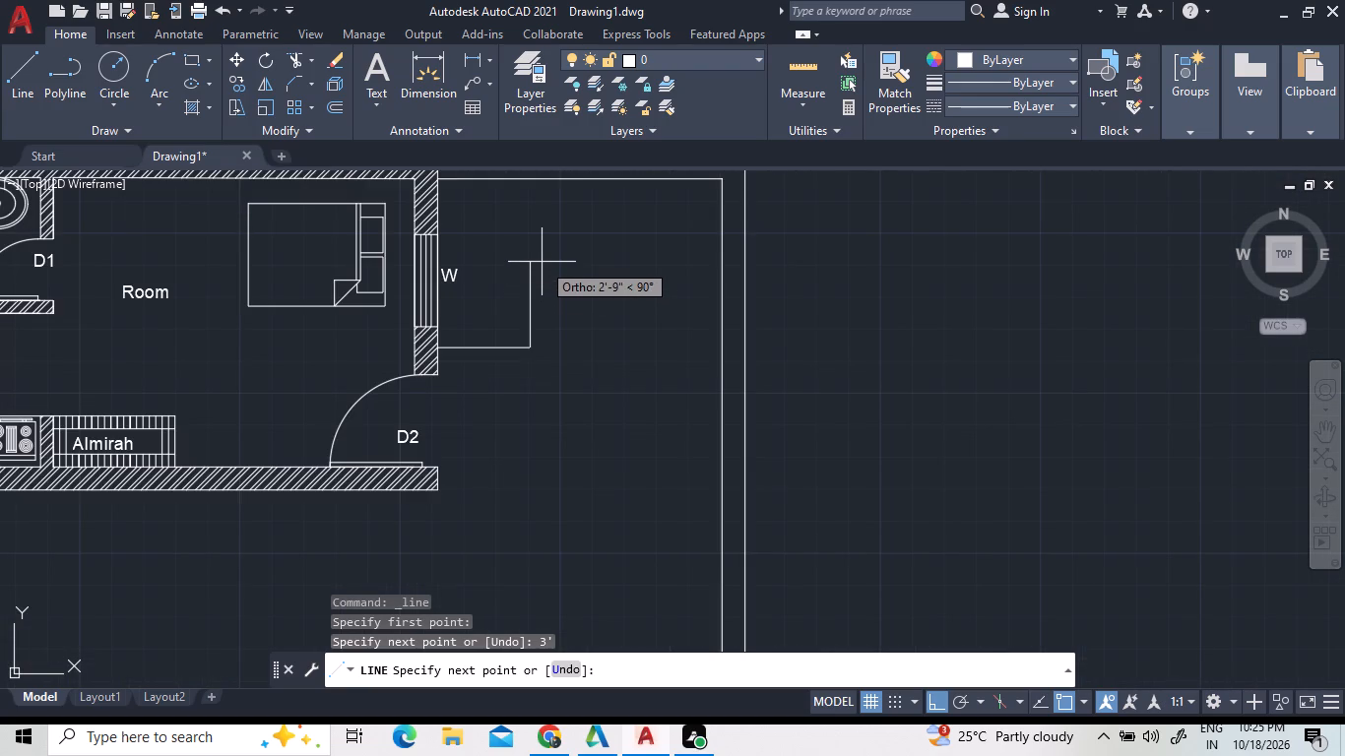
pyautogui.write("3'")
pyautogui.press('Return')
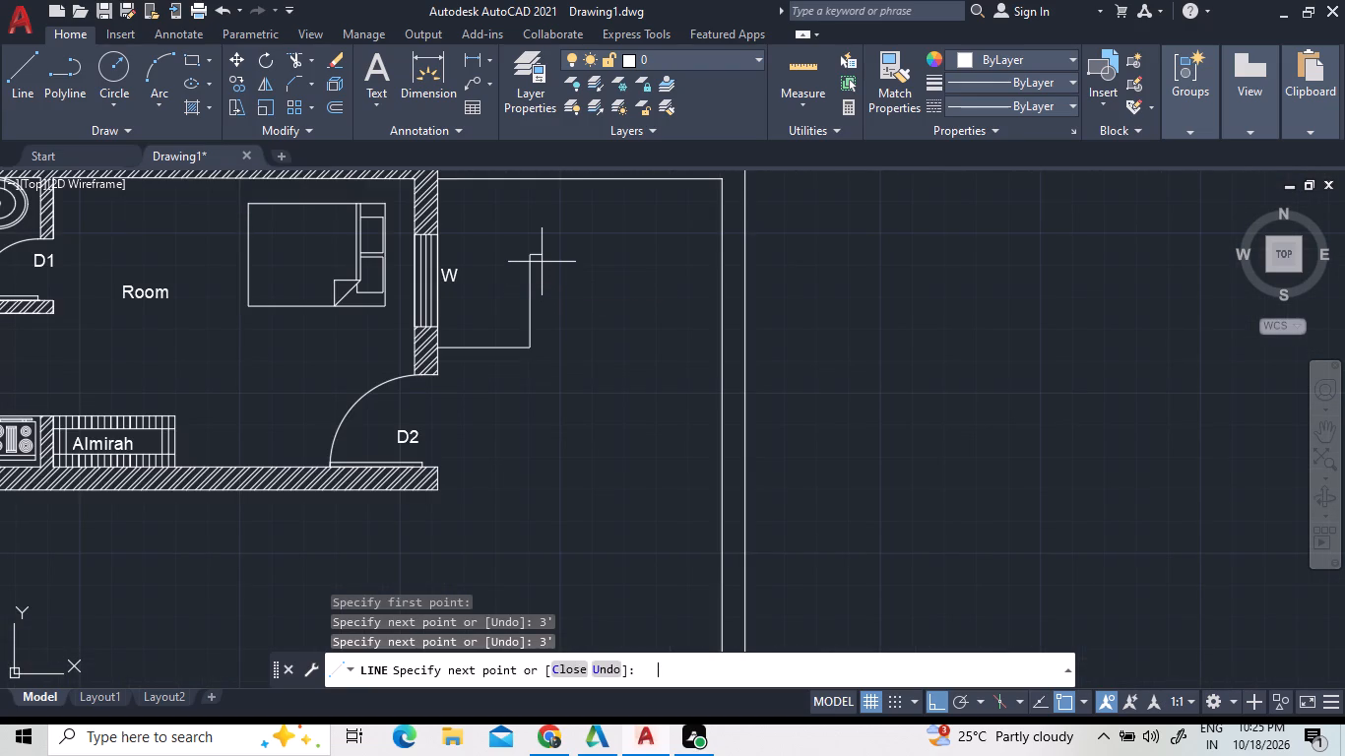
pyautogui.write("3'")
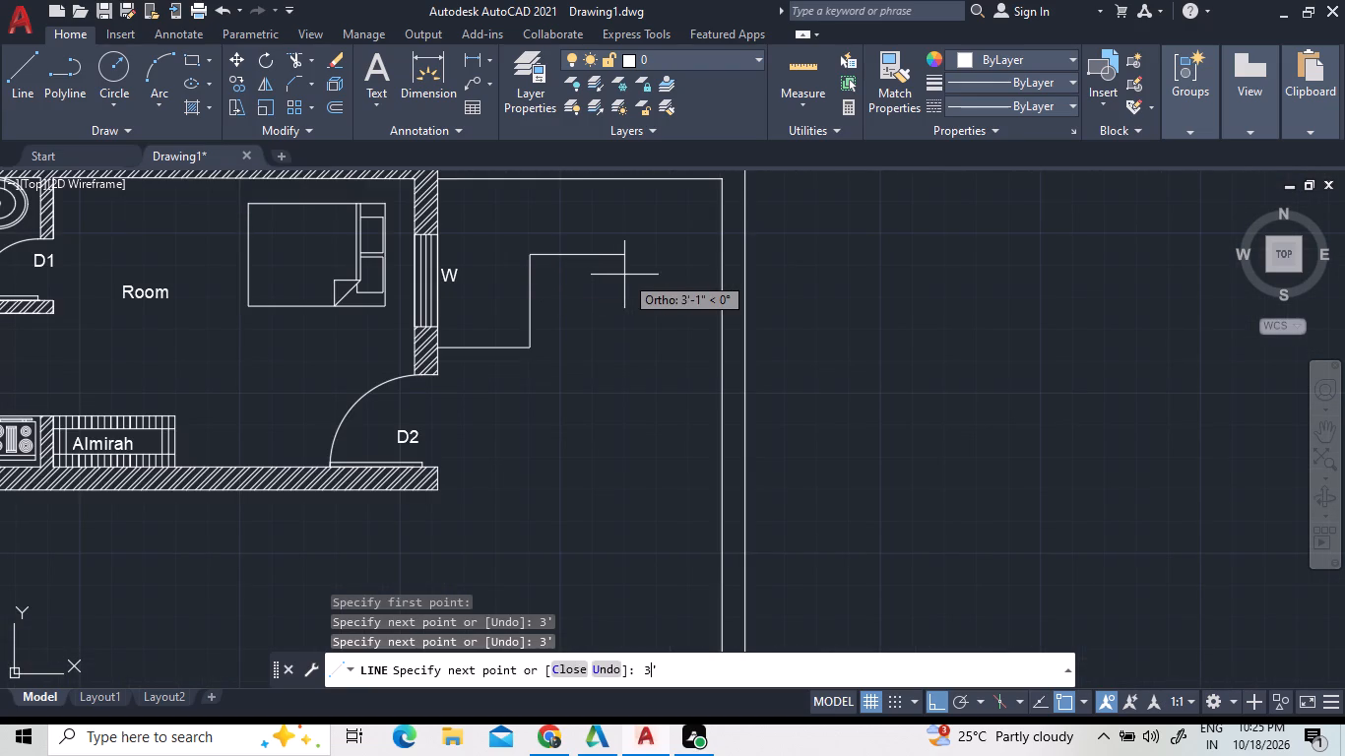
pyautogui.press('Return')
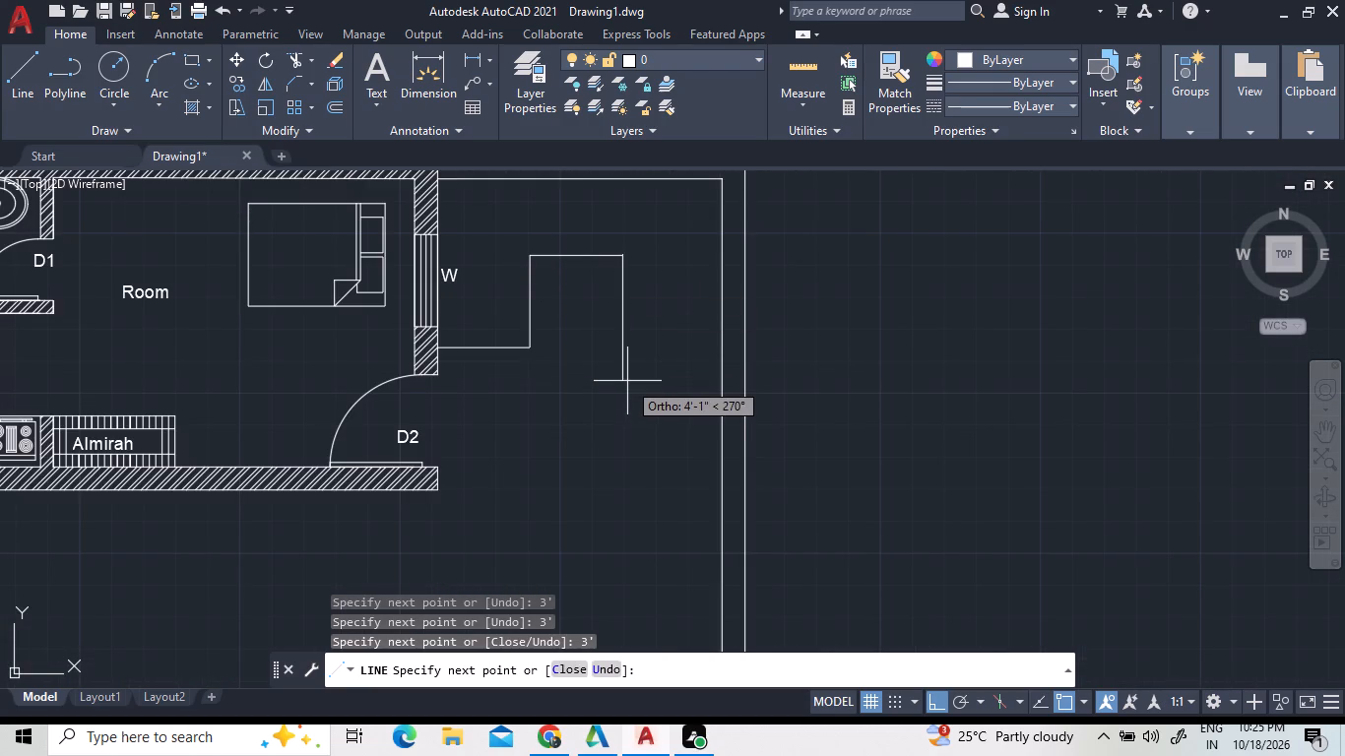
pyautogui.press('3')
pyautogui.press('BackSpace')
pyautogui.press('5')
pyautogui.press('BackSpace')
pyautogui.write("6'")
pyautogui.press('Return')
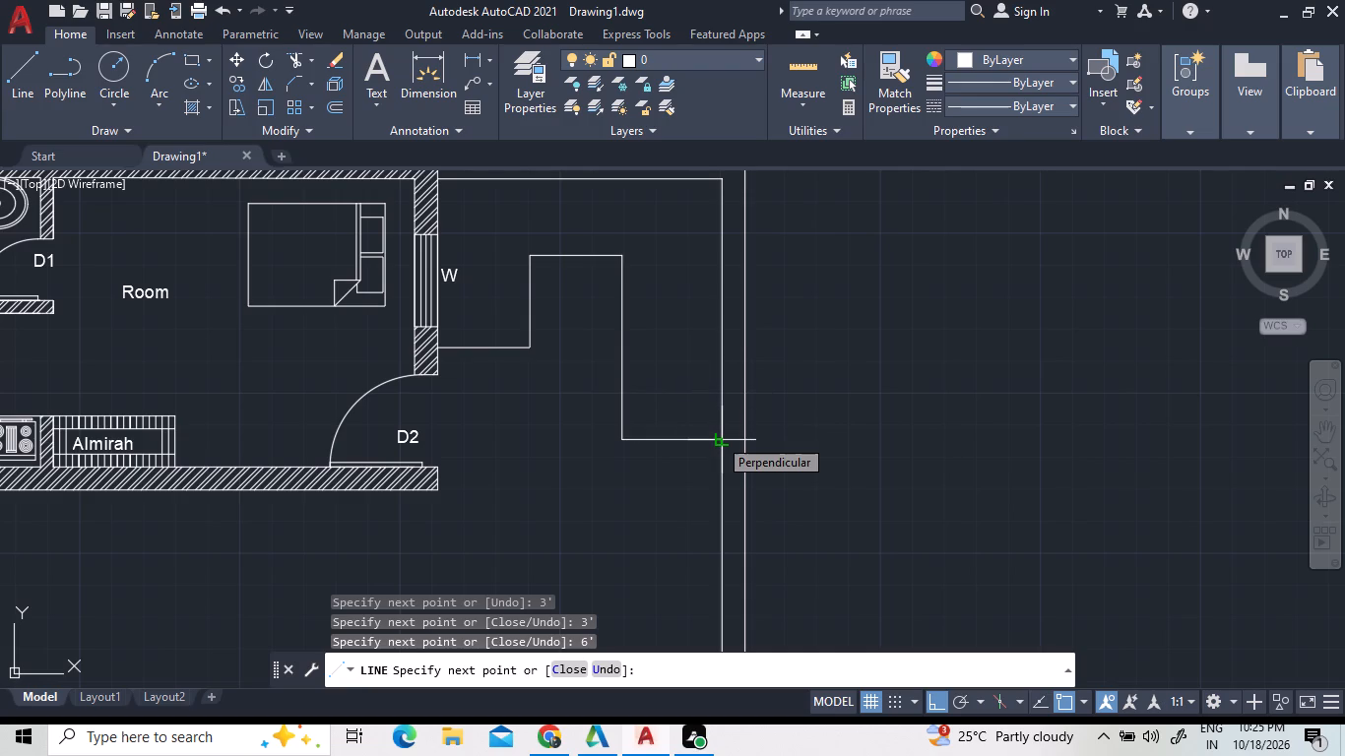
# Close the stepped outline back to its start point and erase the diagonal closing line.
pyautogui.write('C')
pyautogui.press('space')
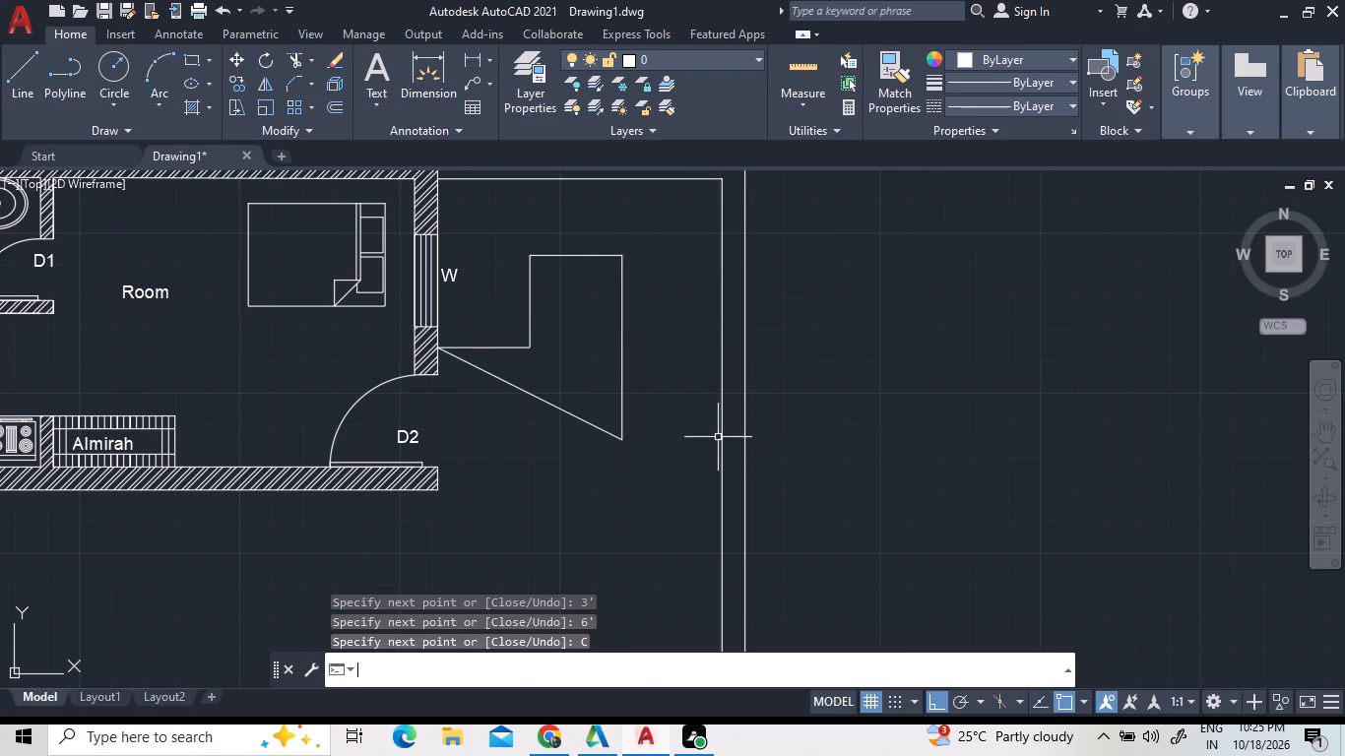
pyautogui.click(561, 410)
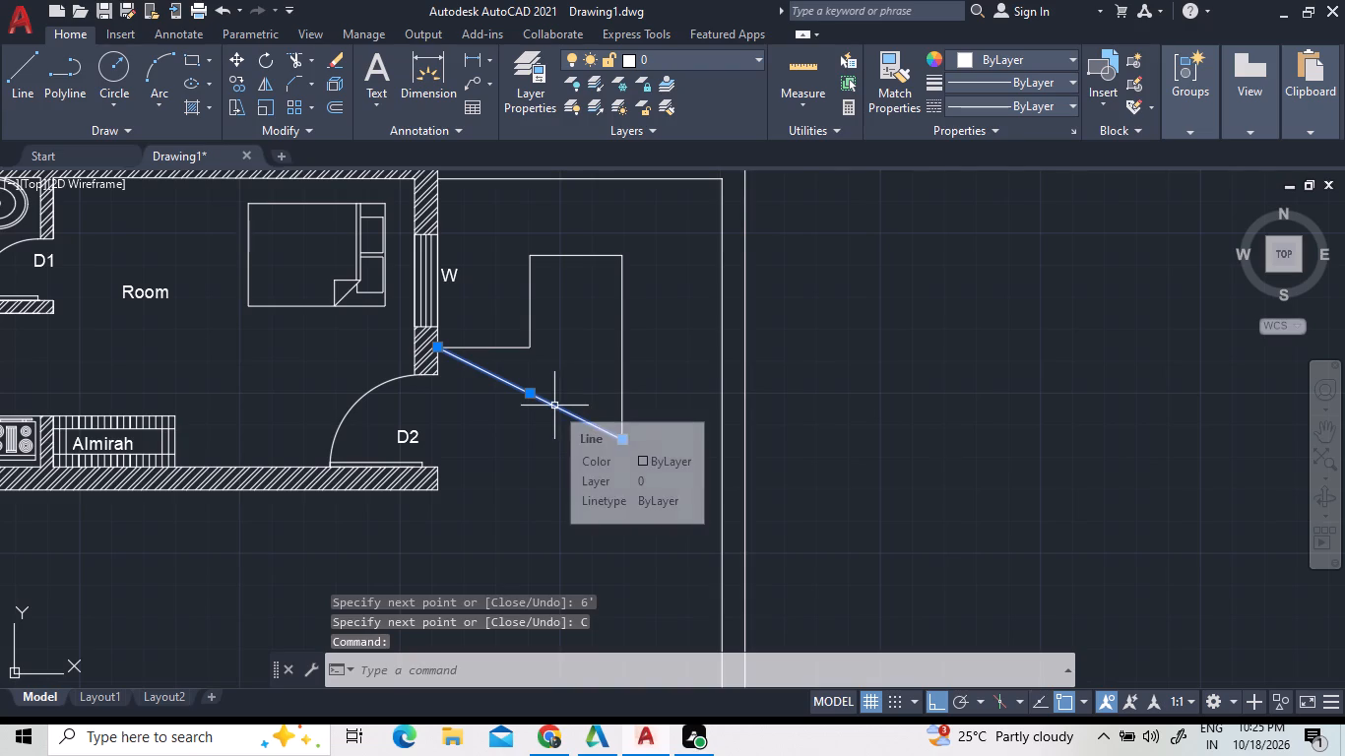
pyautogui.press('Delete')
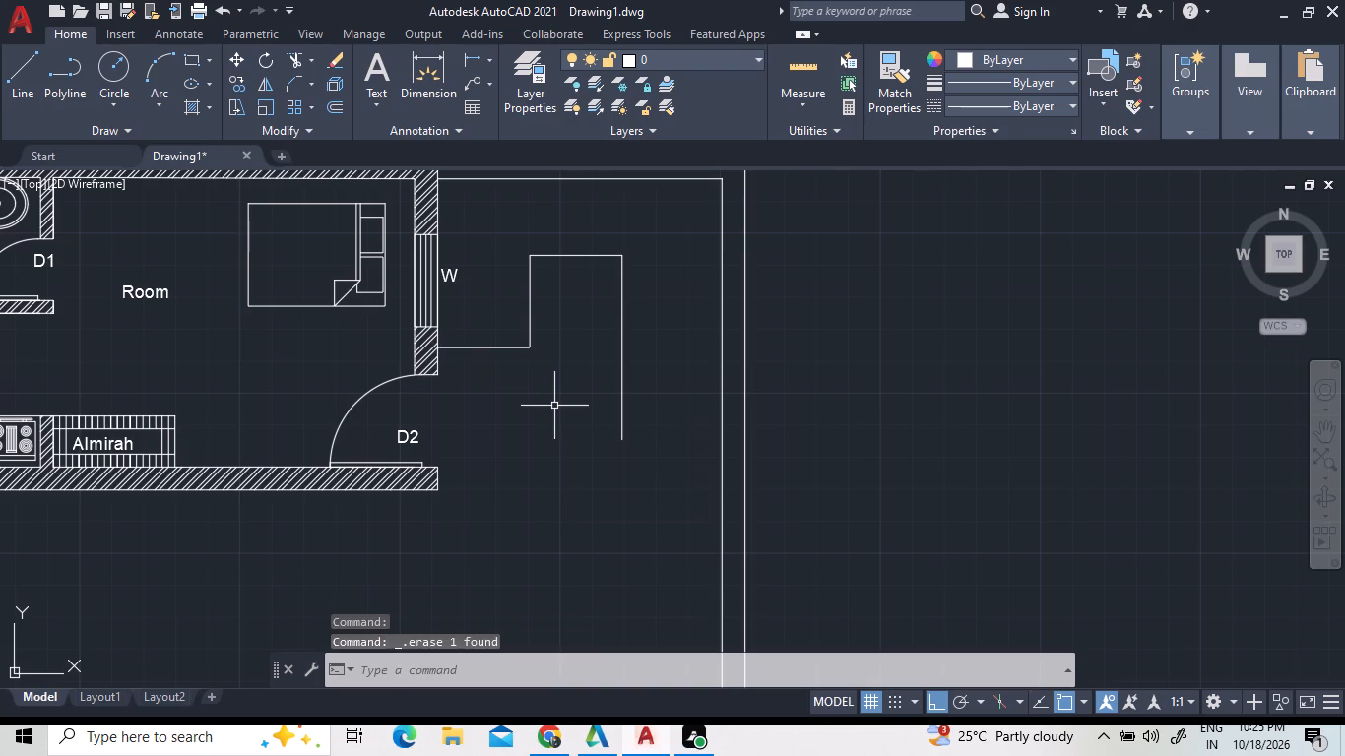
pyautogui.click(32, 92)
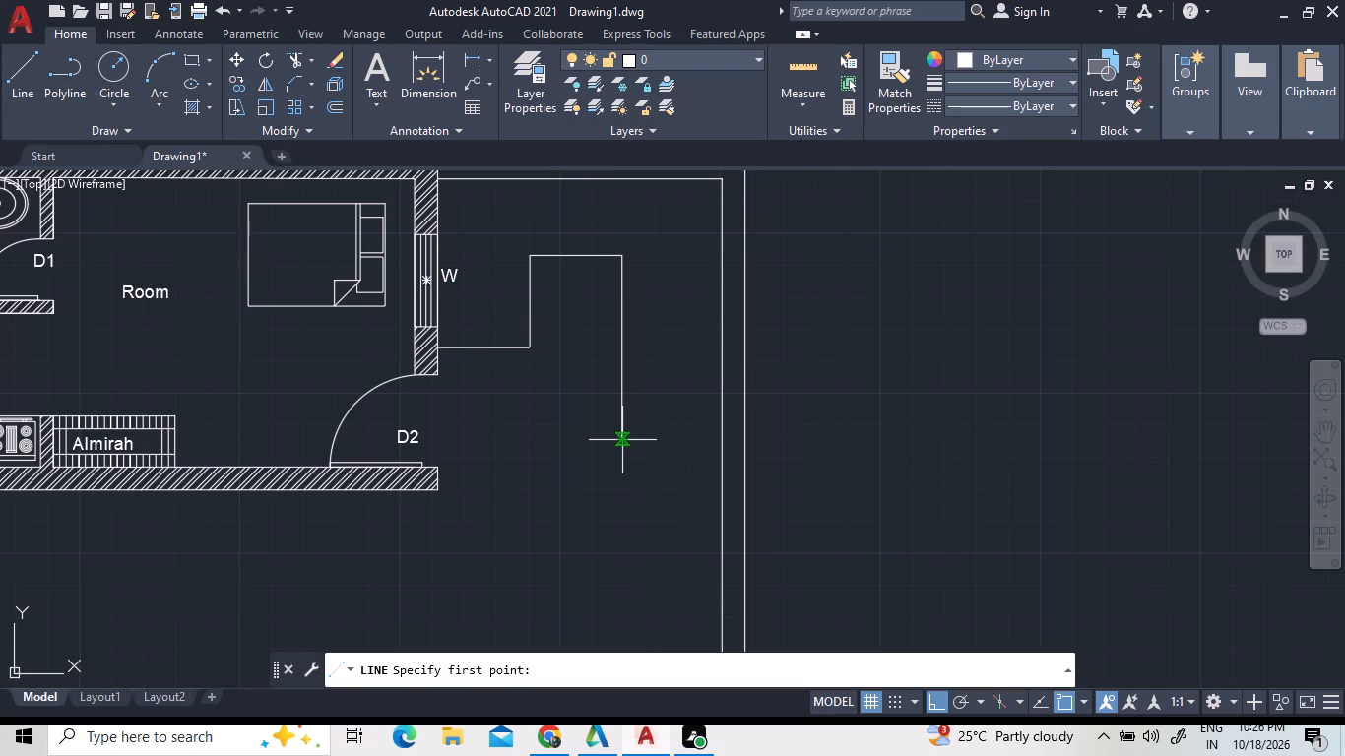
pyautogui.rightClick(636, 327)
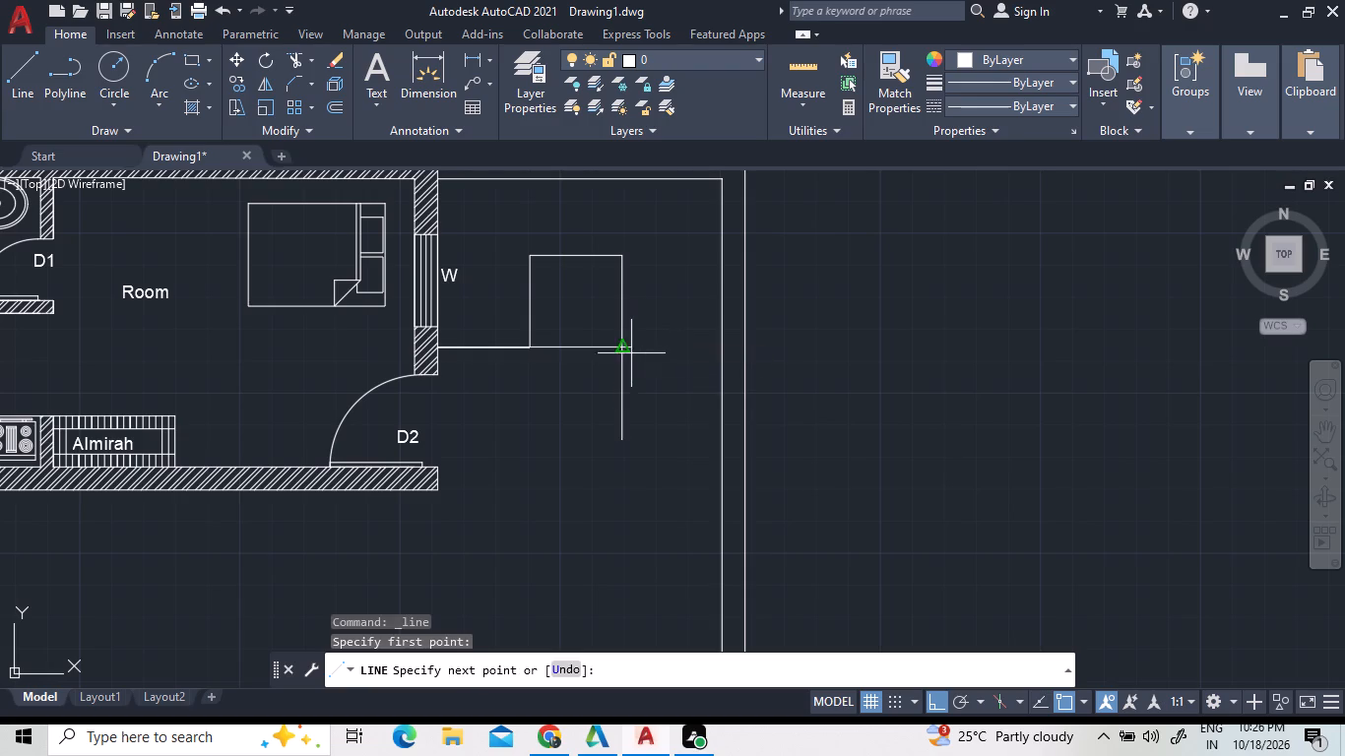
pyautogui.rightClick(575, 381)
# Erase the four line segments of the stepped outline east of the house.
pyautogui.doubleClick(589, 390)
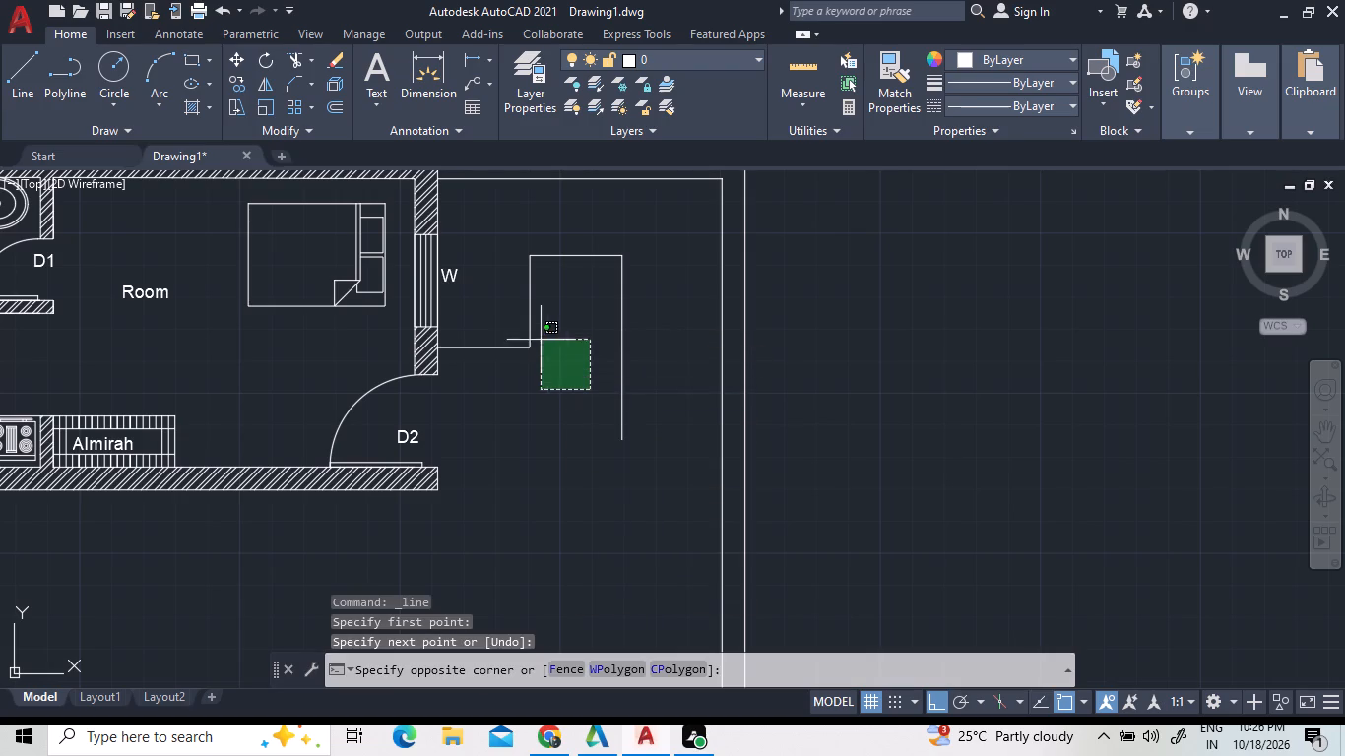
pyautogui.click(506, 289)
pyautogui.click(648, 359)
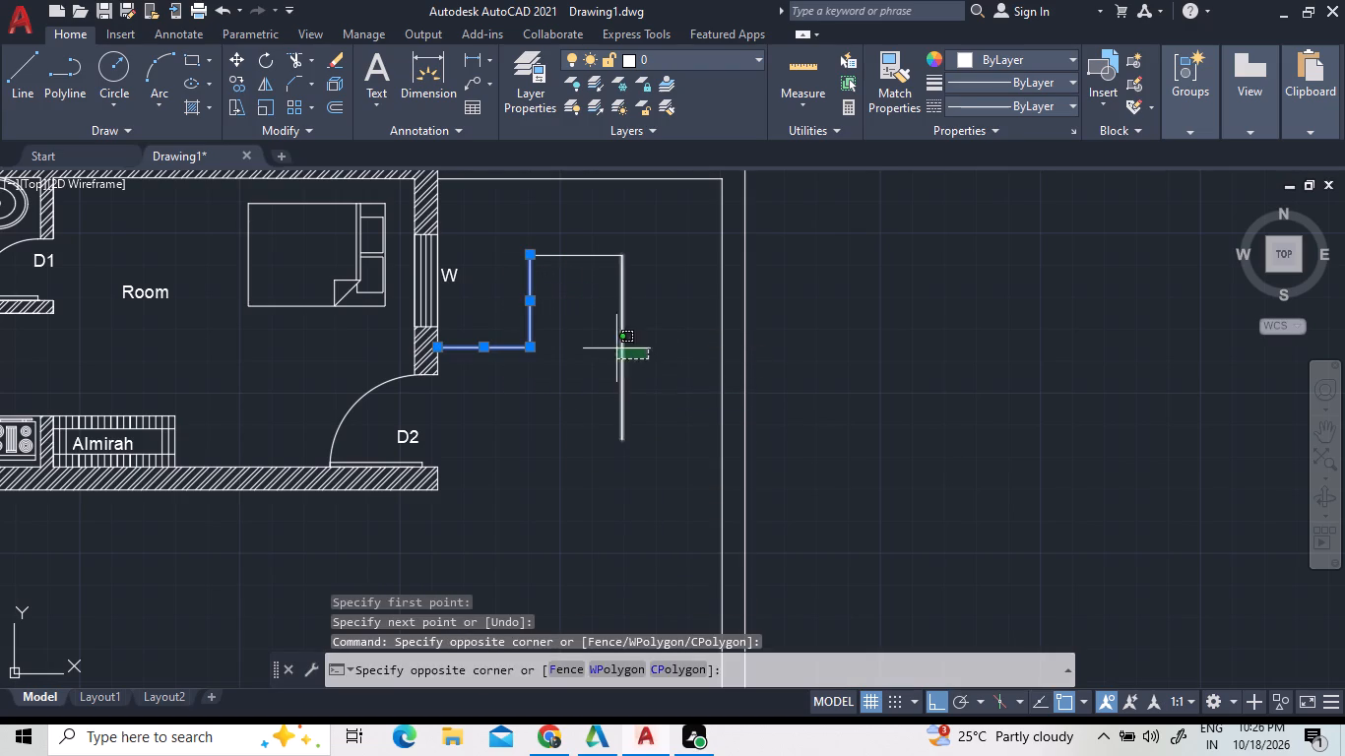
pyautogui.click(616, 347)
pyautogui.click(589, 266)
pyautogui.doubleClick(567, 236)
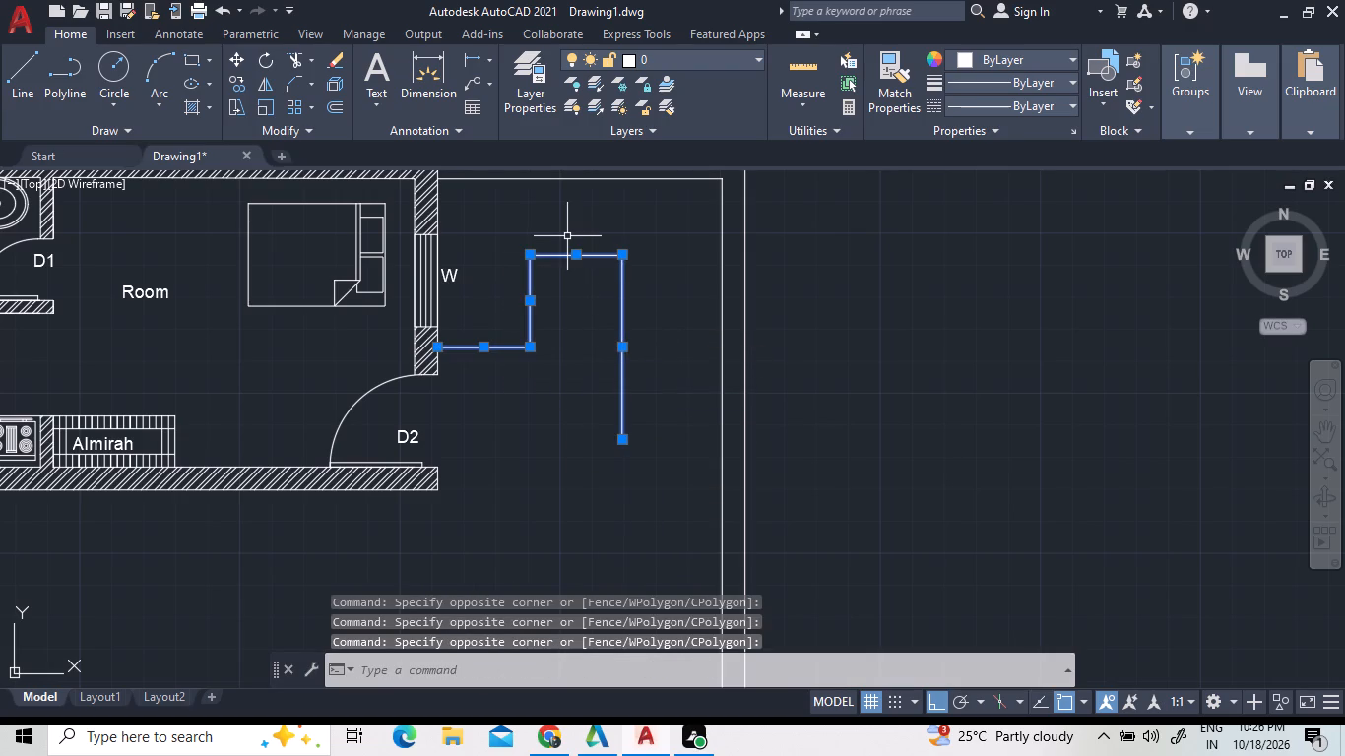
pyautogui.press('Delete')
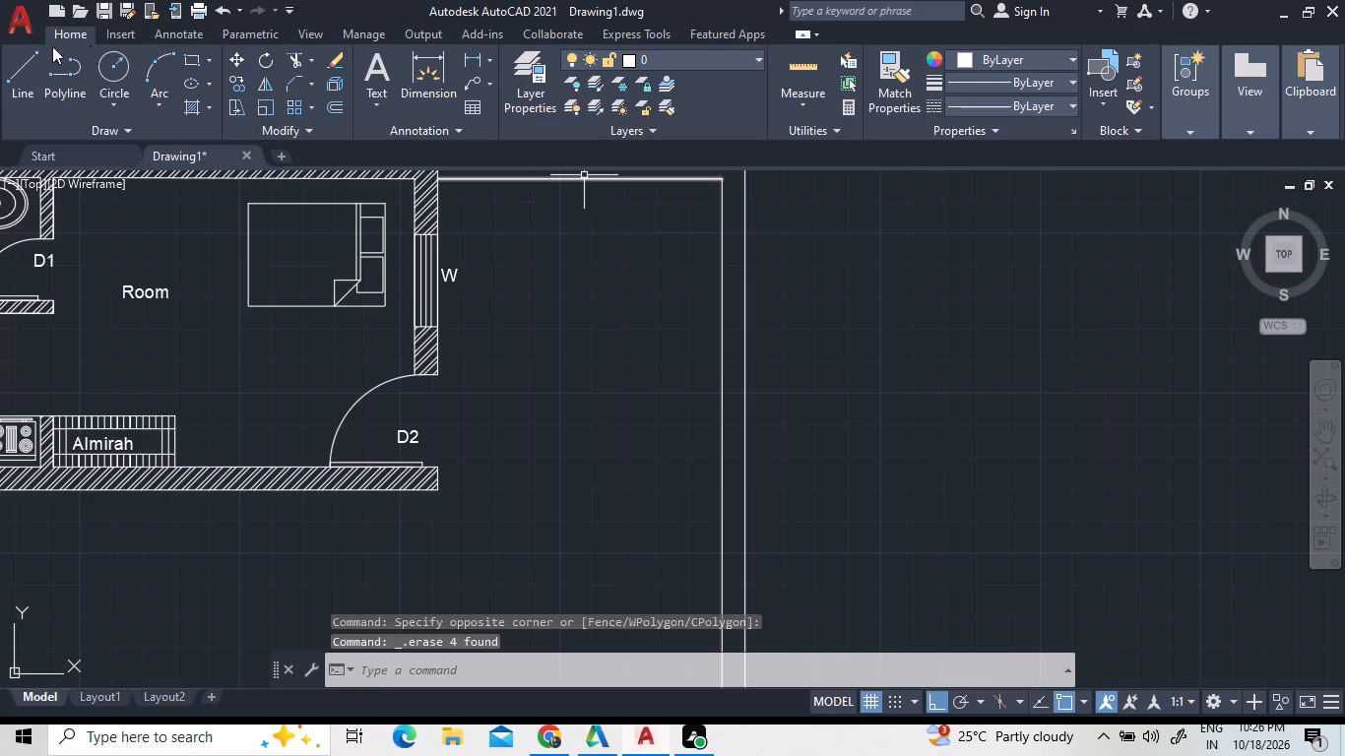
# Start a new line on the east wall's outer face between window W and door D2 and draw it 3' east.
pyautogui.doubleClick(21, 69)
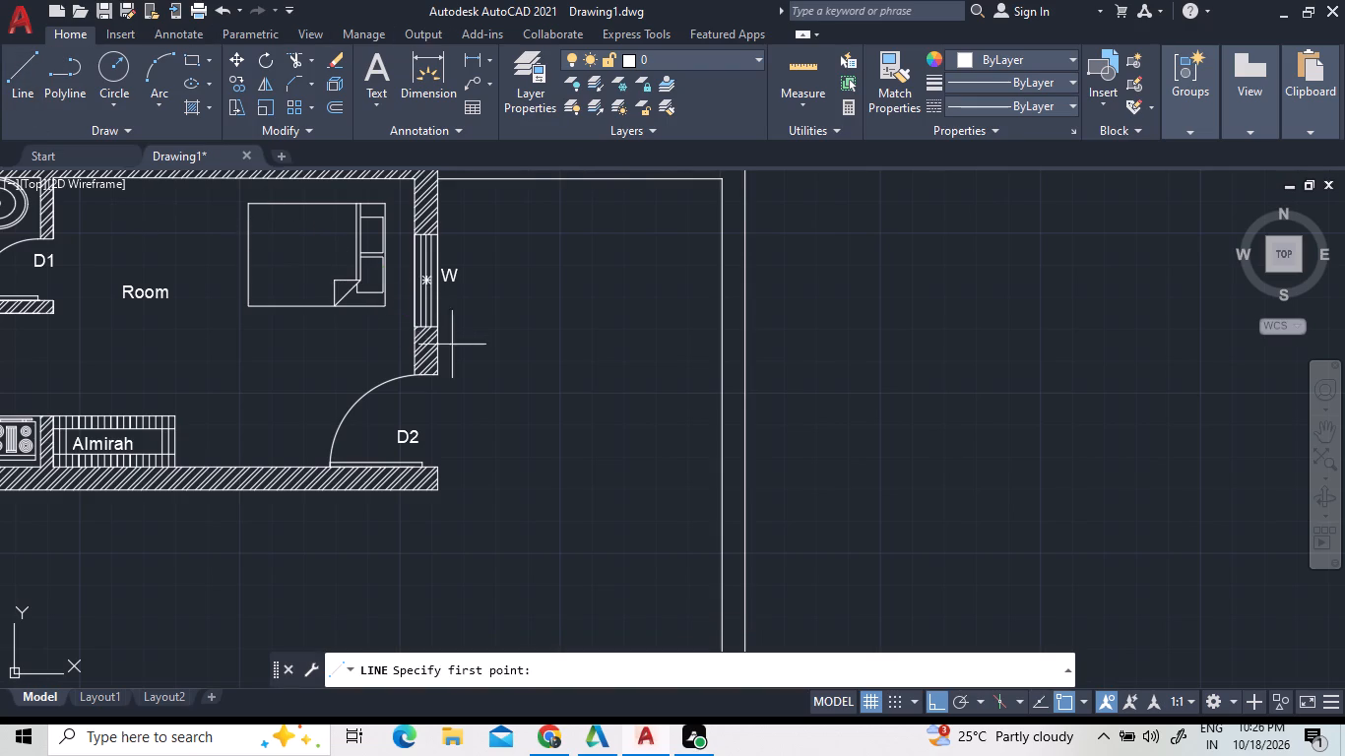
pyautogui.scroll(2, 465, 351)
pyautogui.scroll(2, 393, 289)
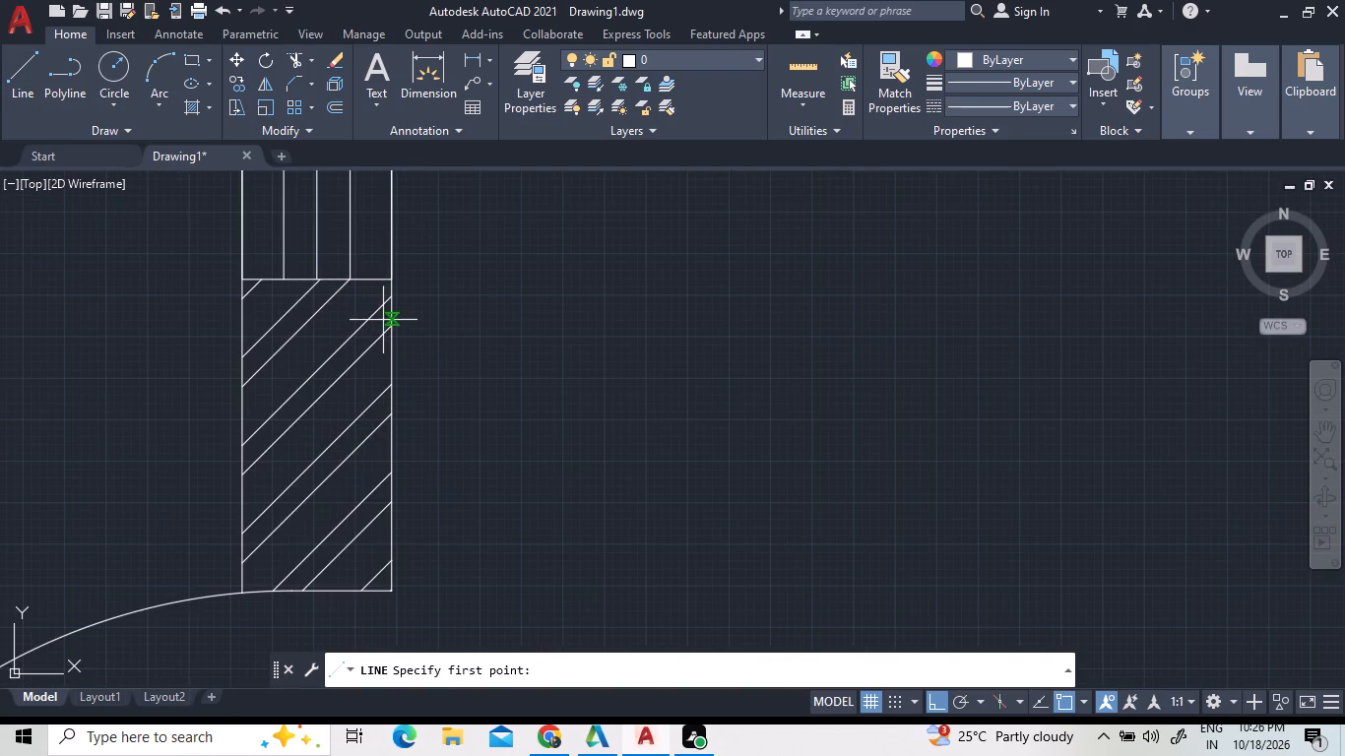
pyautogui.doubleClick(392, 385)
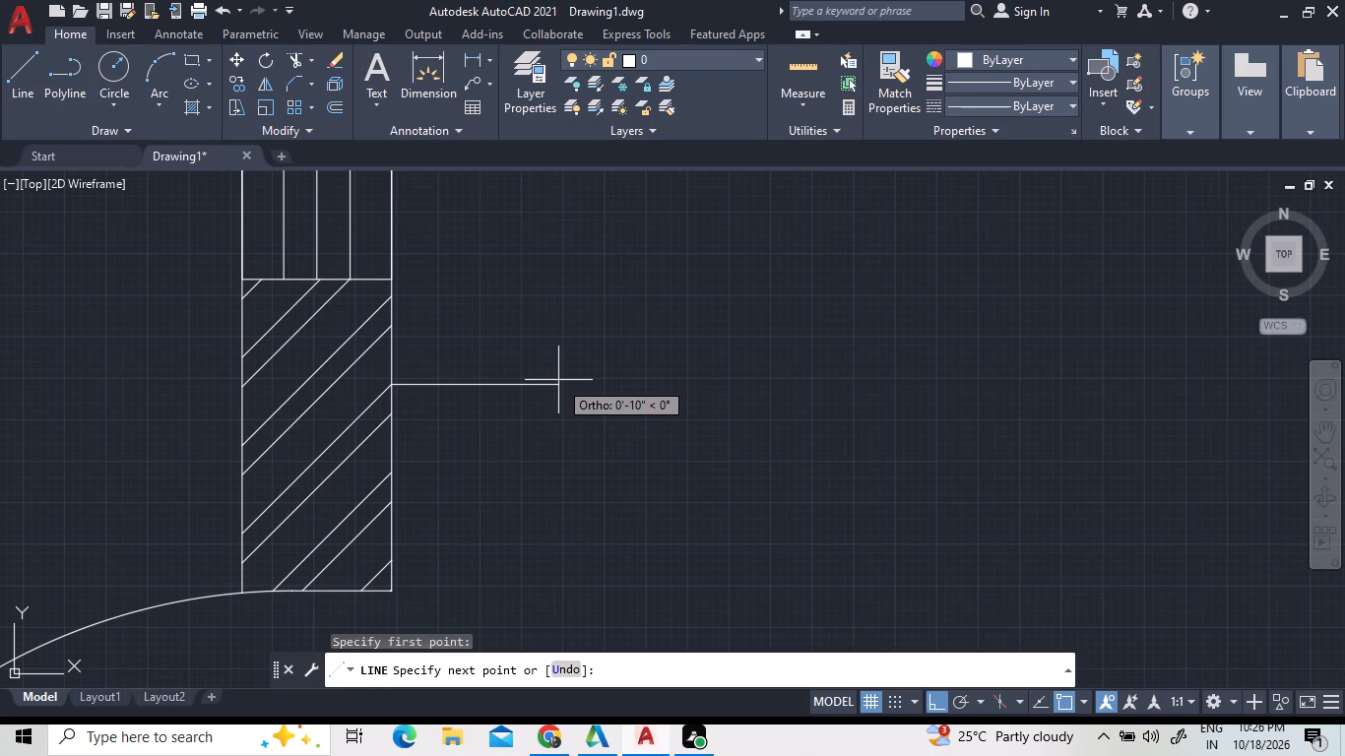
pyautogui.write("4'")
pyautogui.press('BackSpace')
pyautogui.press('BackSpace')
pyautogui.write("3'")
pyautogui.press('Return')
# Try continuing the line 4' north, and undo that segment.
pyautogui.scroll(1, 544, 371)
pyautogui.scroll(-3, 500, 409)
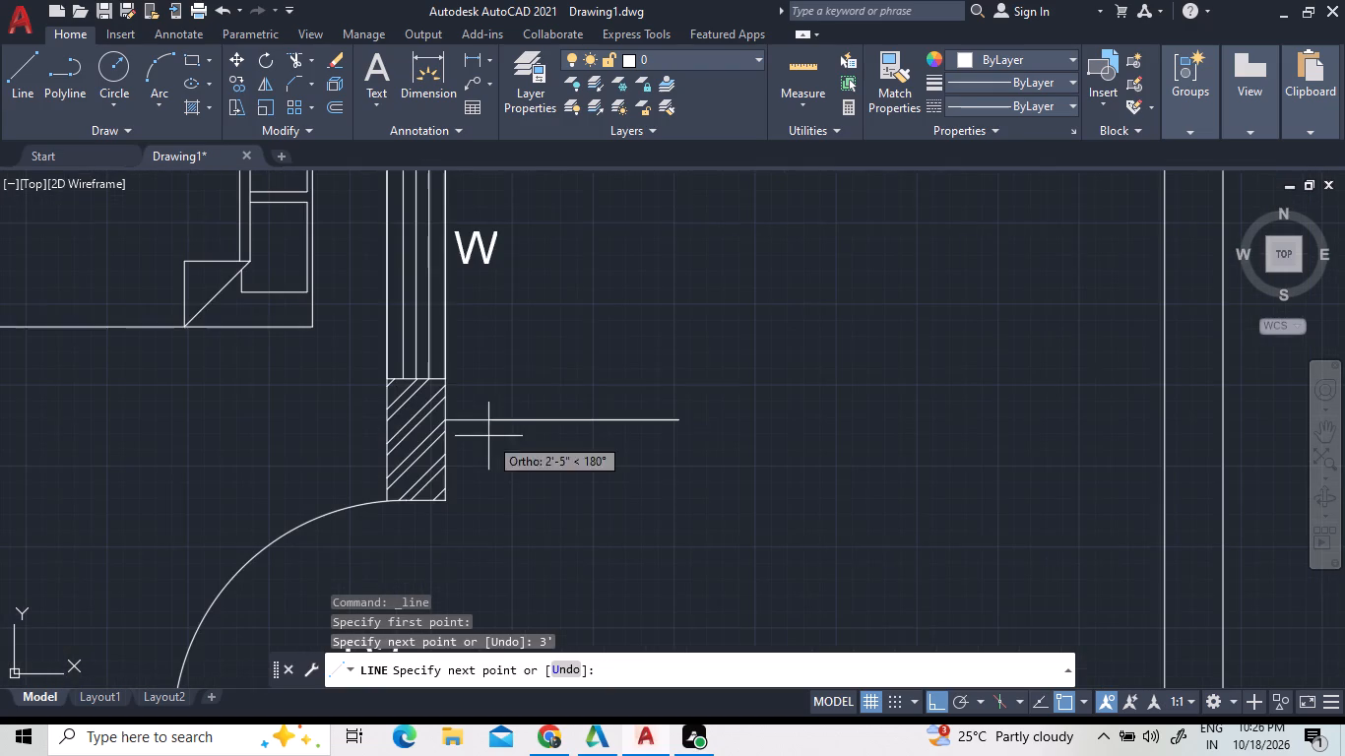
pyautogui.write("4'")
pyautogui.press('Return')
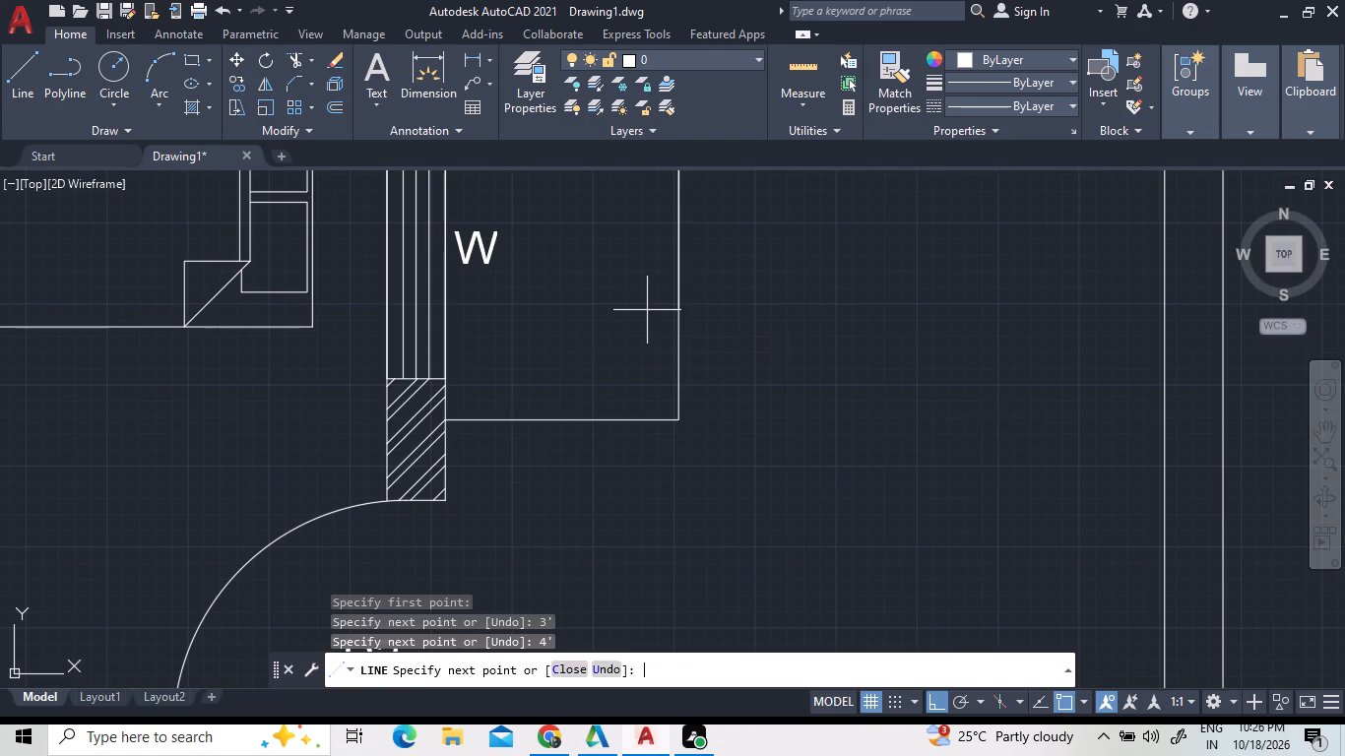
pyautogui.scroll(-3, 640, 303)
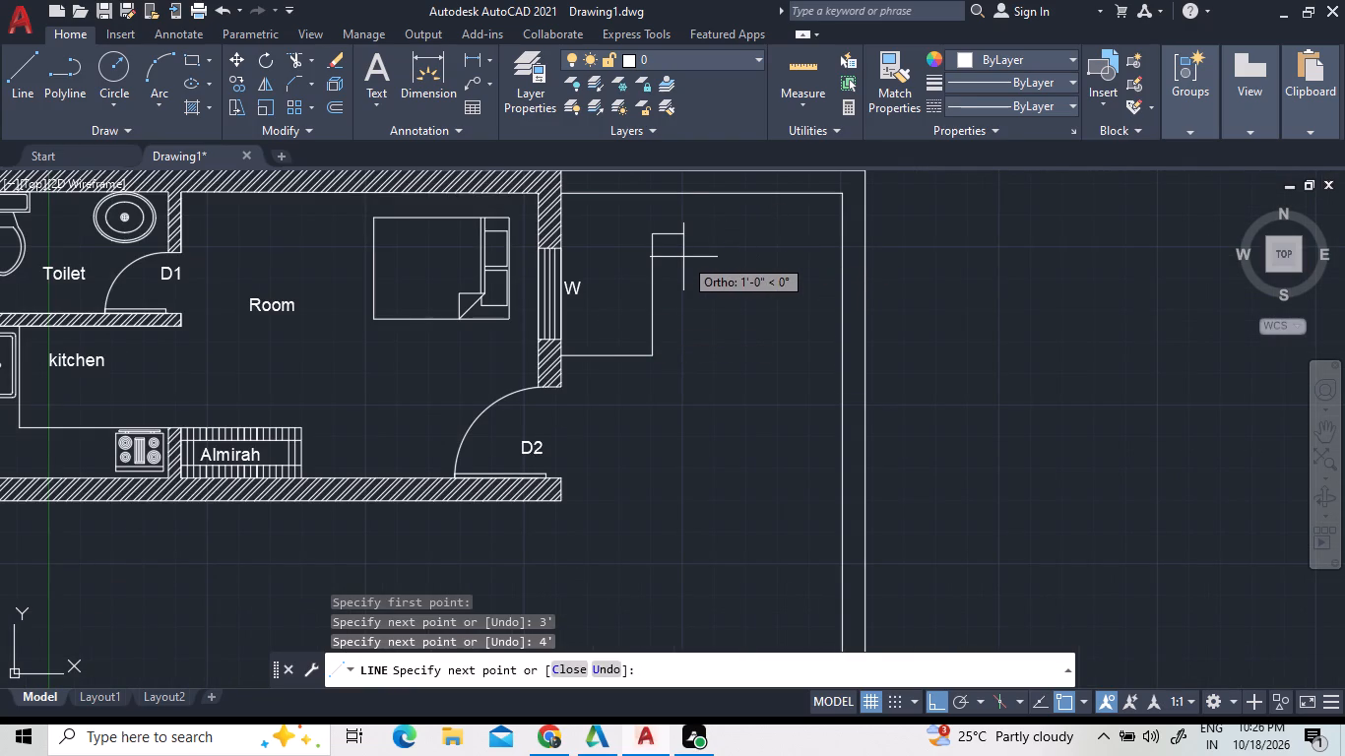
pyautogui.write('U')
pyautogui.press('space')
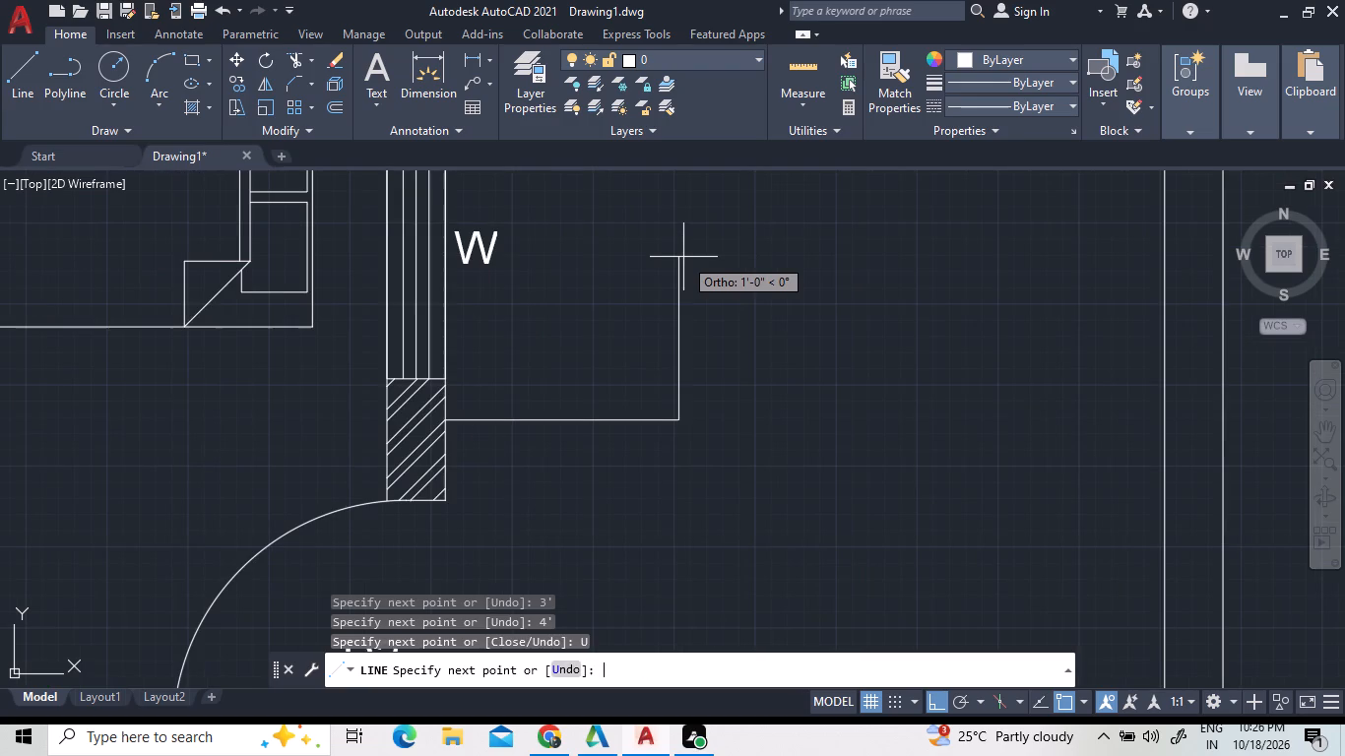
# Continue the line 3' north from the end of the 3' east segment.
pyautogui.write("3'")
pyautogui.press('Return')
pyautogui.scroll(-3, 604, 359)
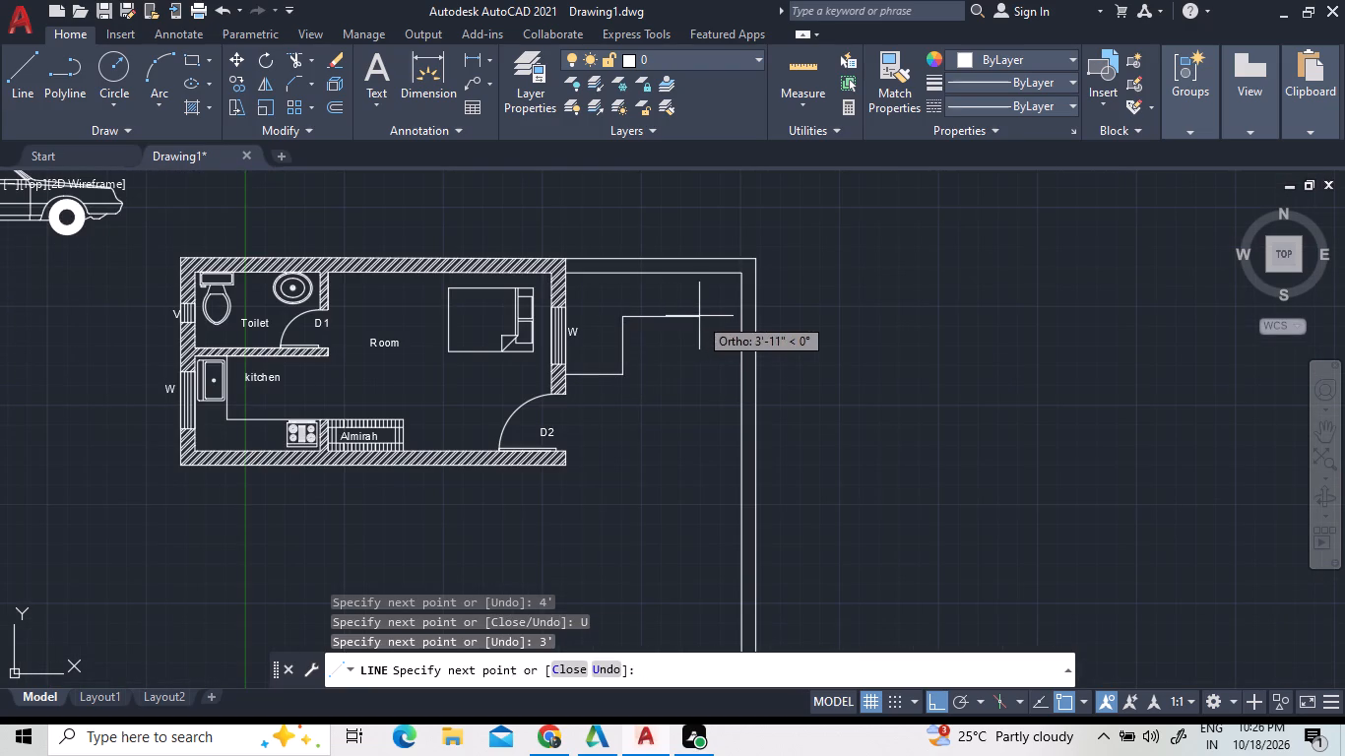
# Continue the stepped outline 3' east from the end of the 3' north segment, and from there 10' south.
pyautogui.scroll(2, 702, 321)
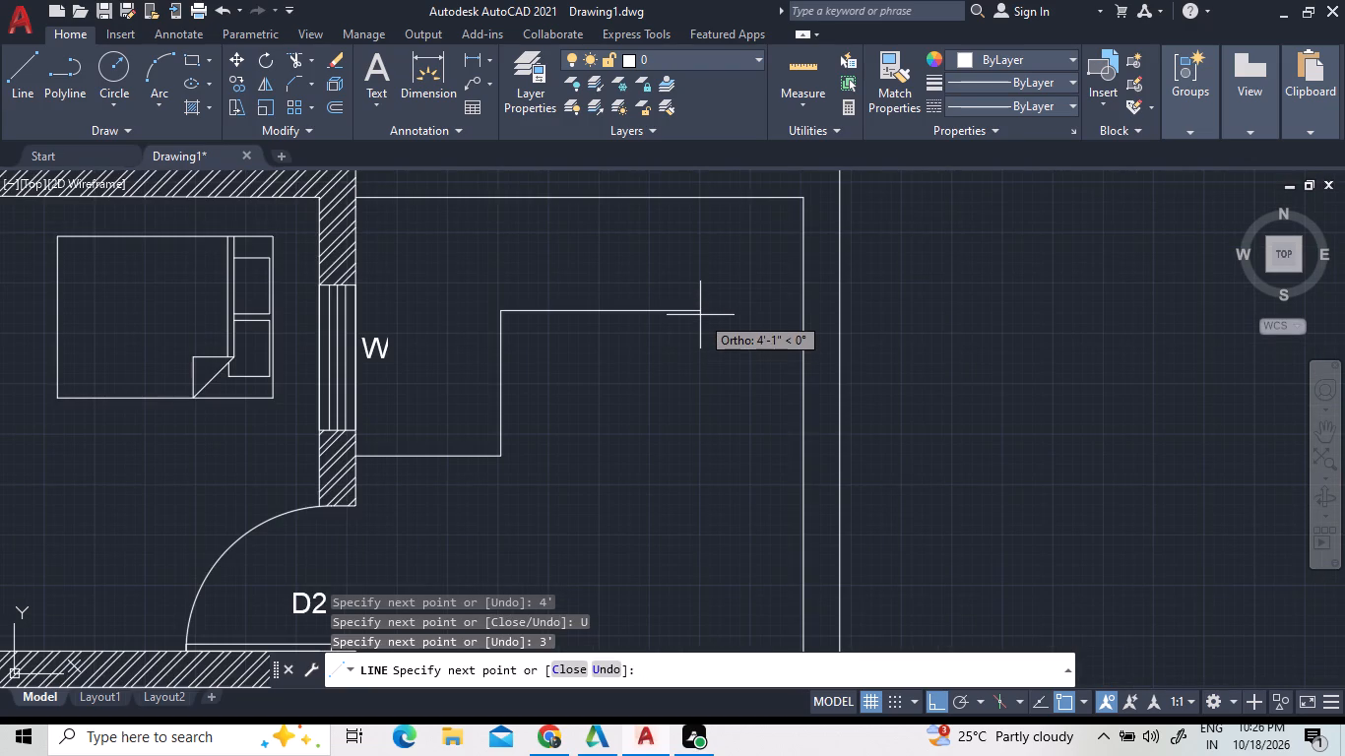
pyautogui.write("3'")
pyautogui.press('Return')
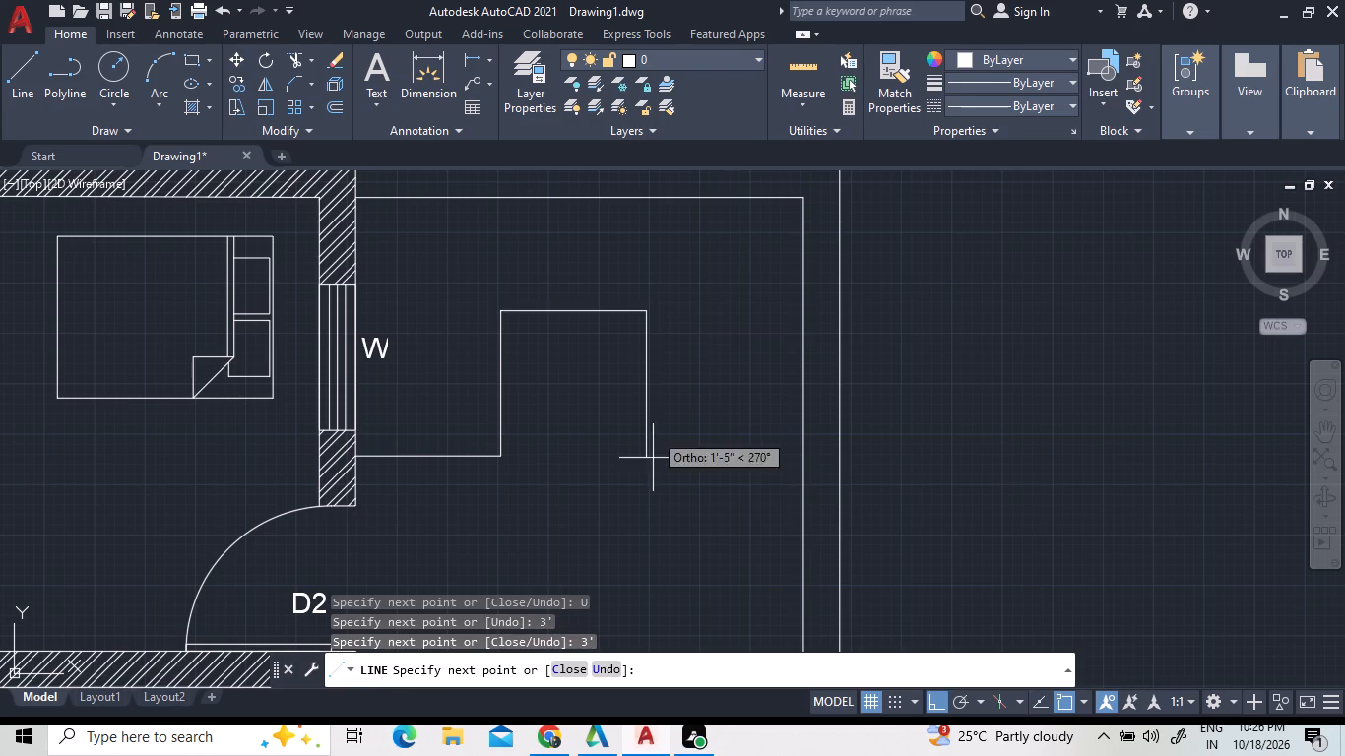
pyautogui.scroll(-2, 650, 494)
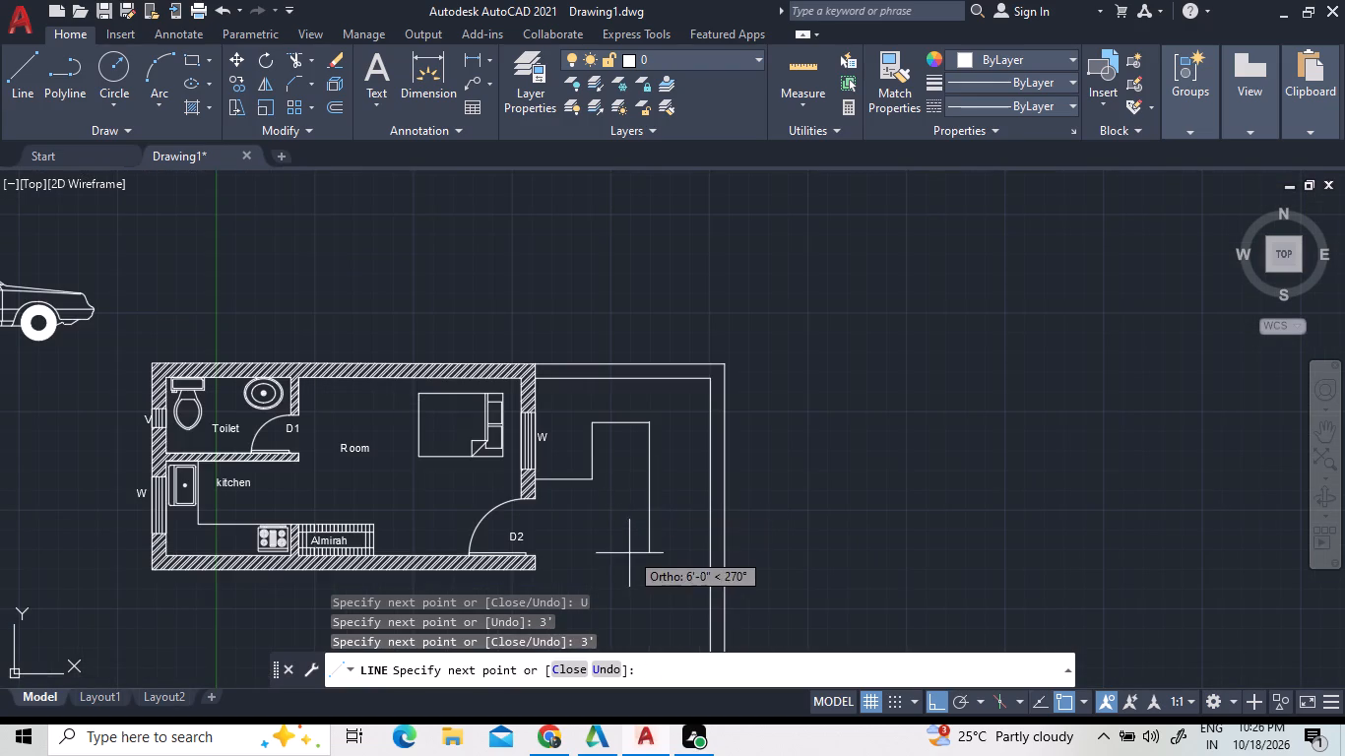
pyautogui.scroll(-3, 640, 575)
pyautogui.write("10'")
pyautogui.press('Return')
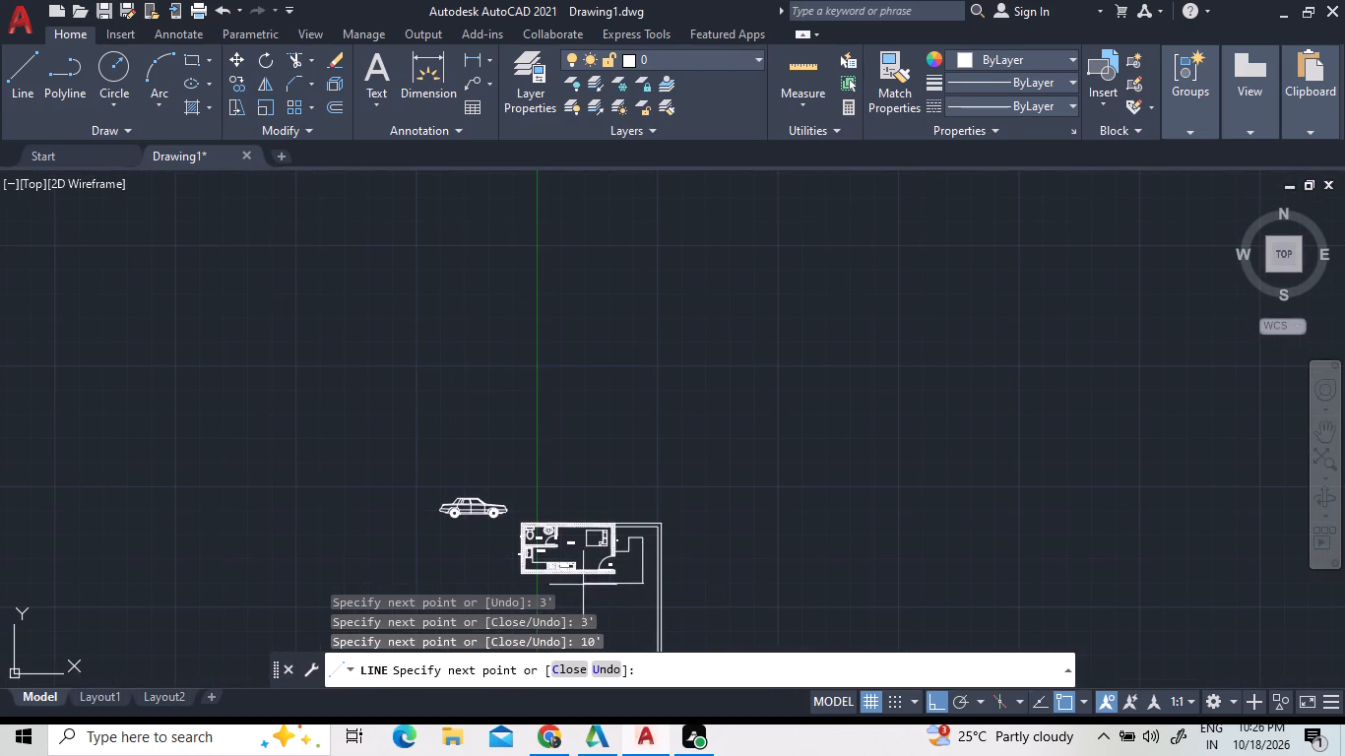
# Draw the last outline segment east, perpendicular to the inner line of the east boundary wall, and end the line.
pyautogui.scroll(6, 658, 583)
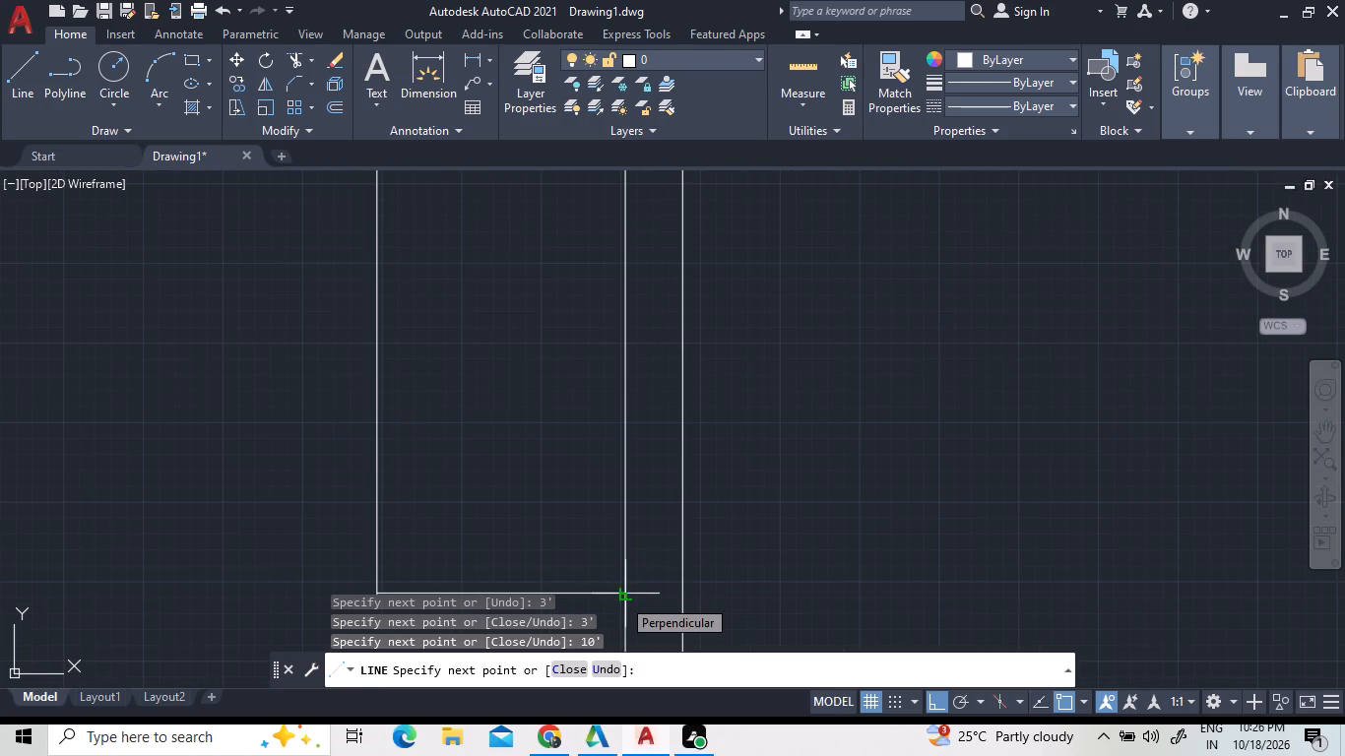
pyautogui.scroll(4, 630, 598)
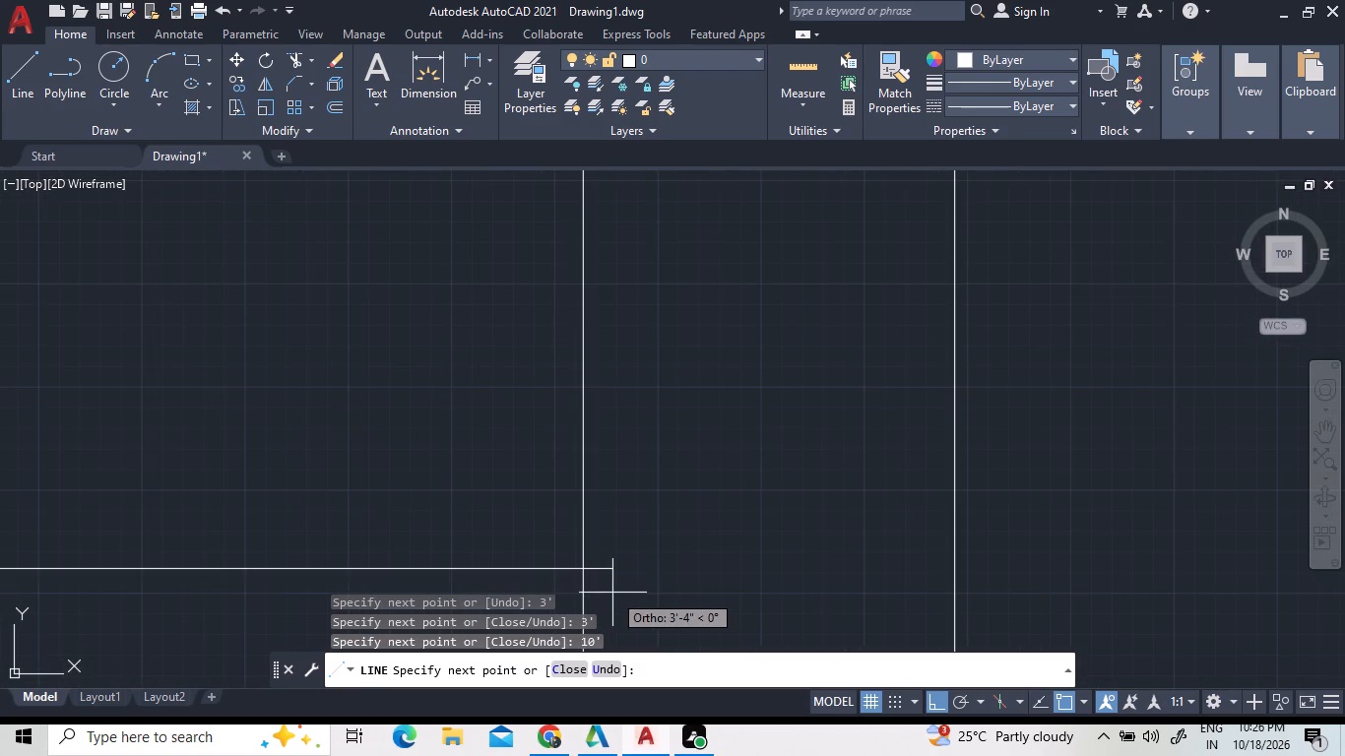
pyautogui.scroll(4, 607, 586)
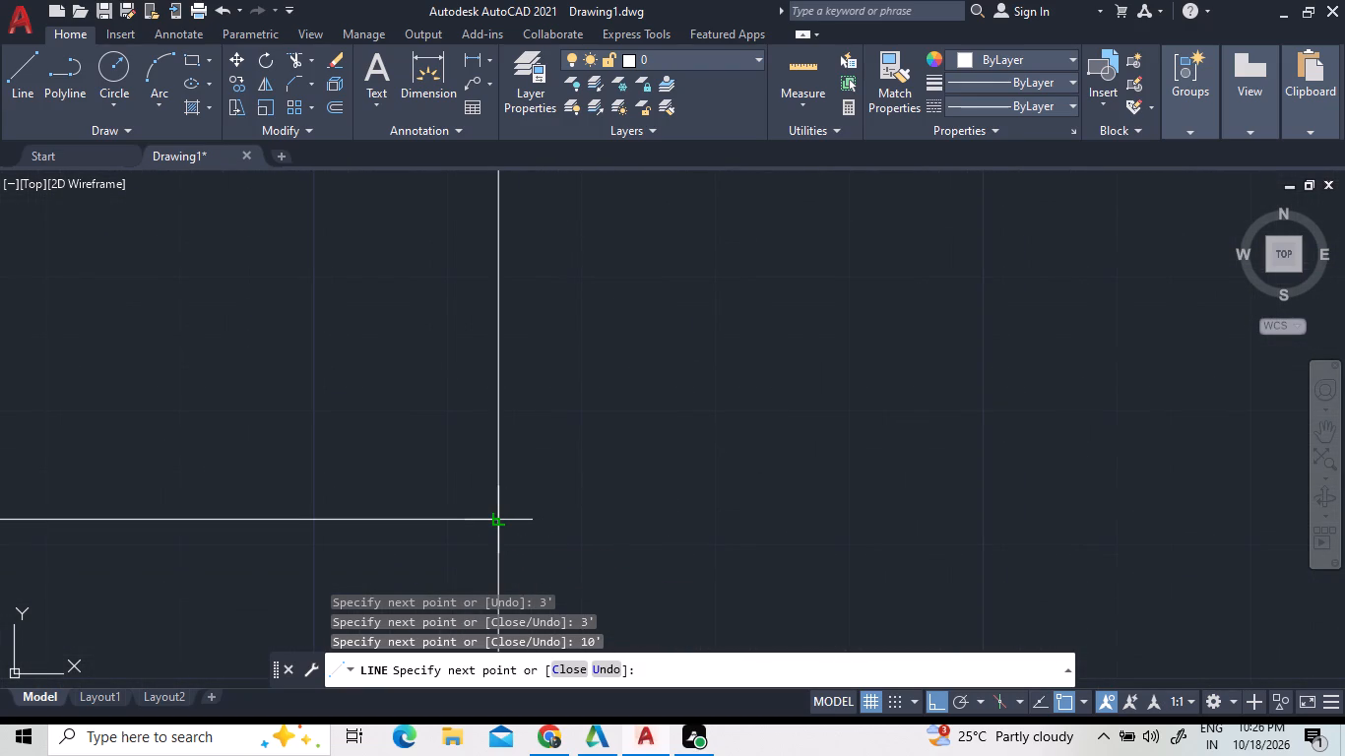
pyautogui.click(494, 520)
pyautogui.rightClick(572, 479)
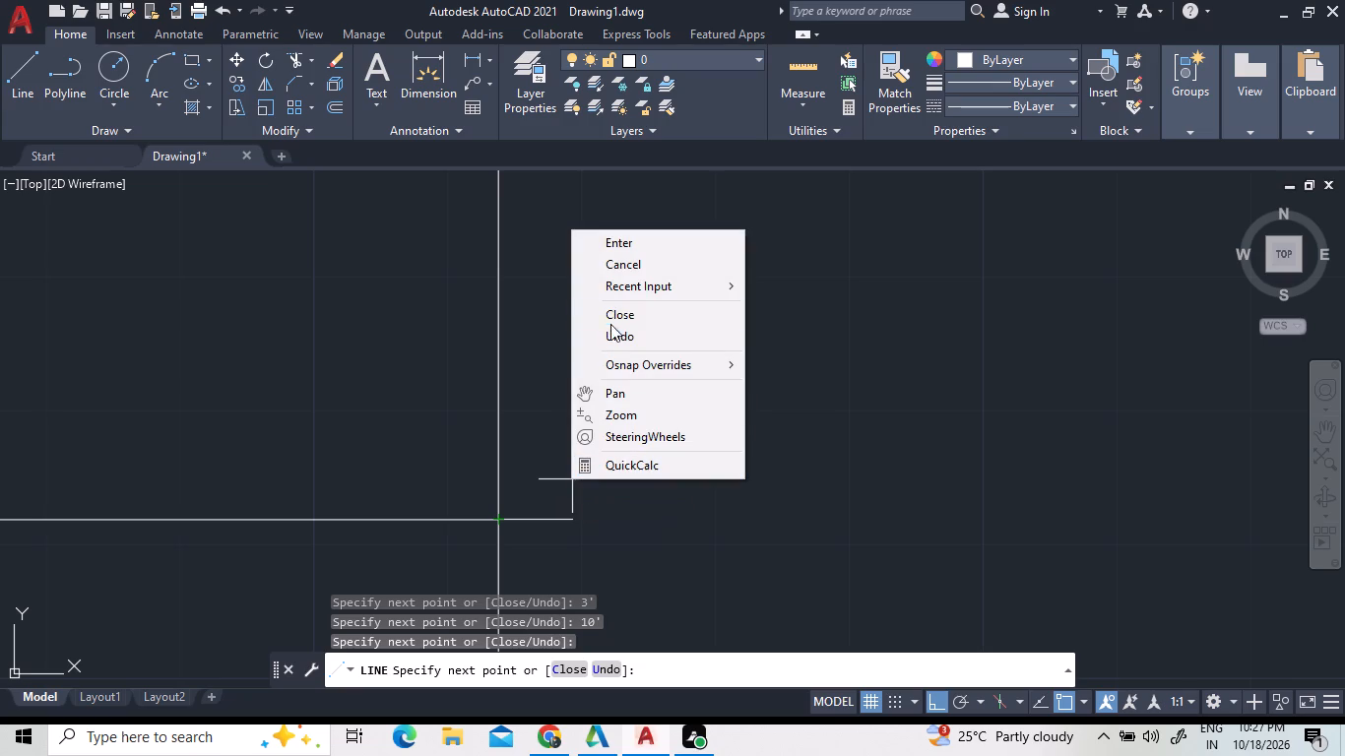
pyautogui.click(632, 248)
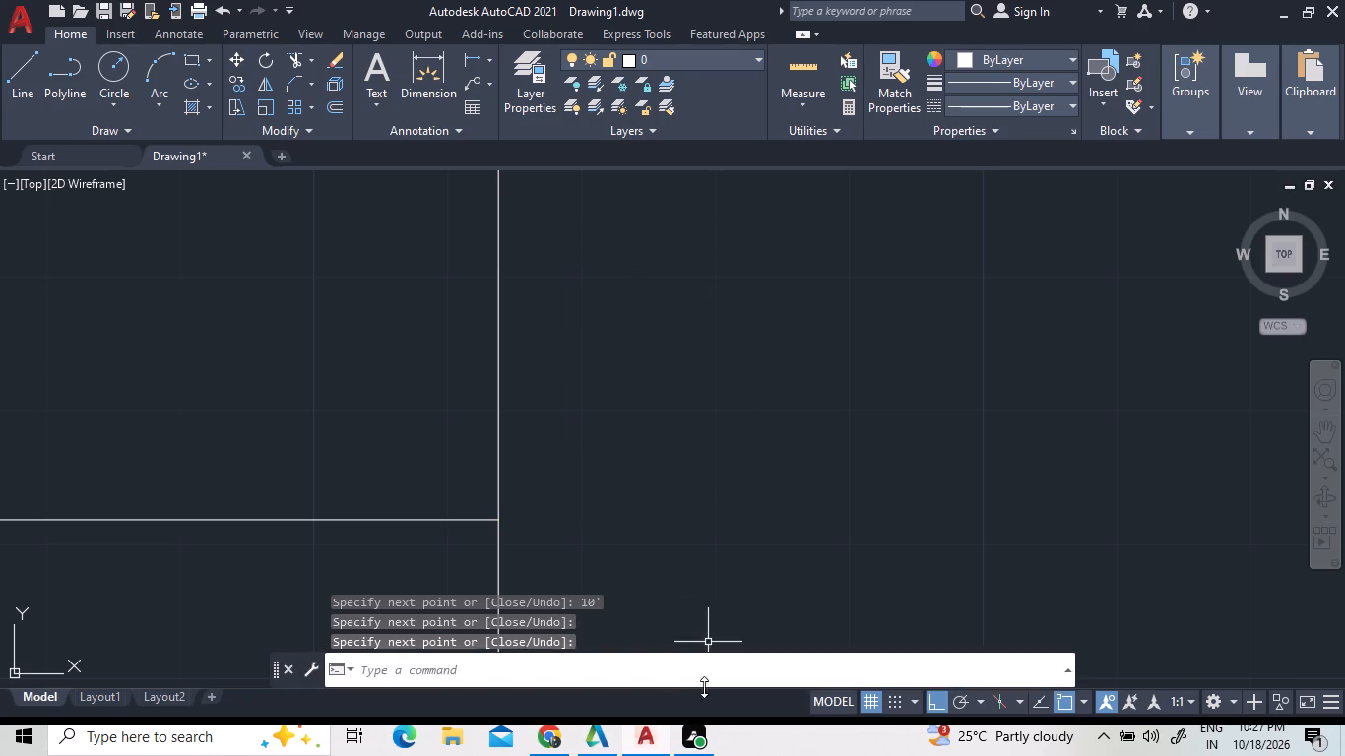
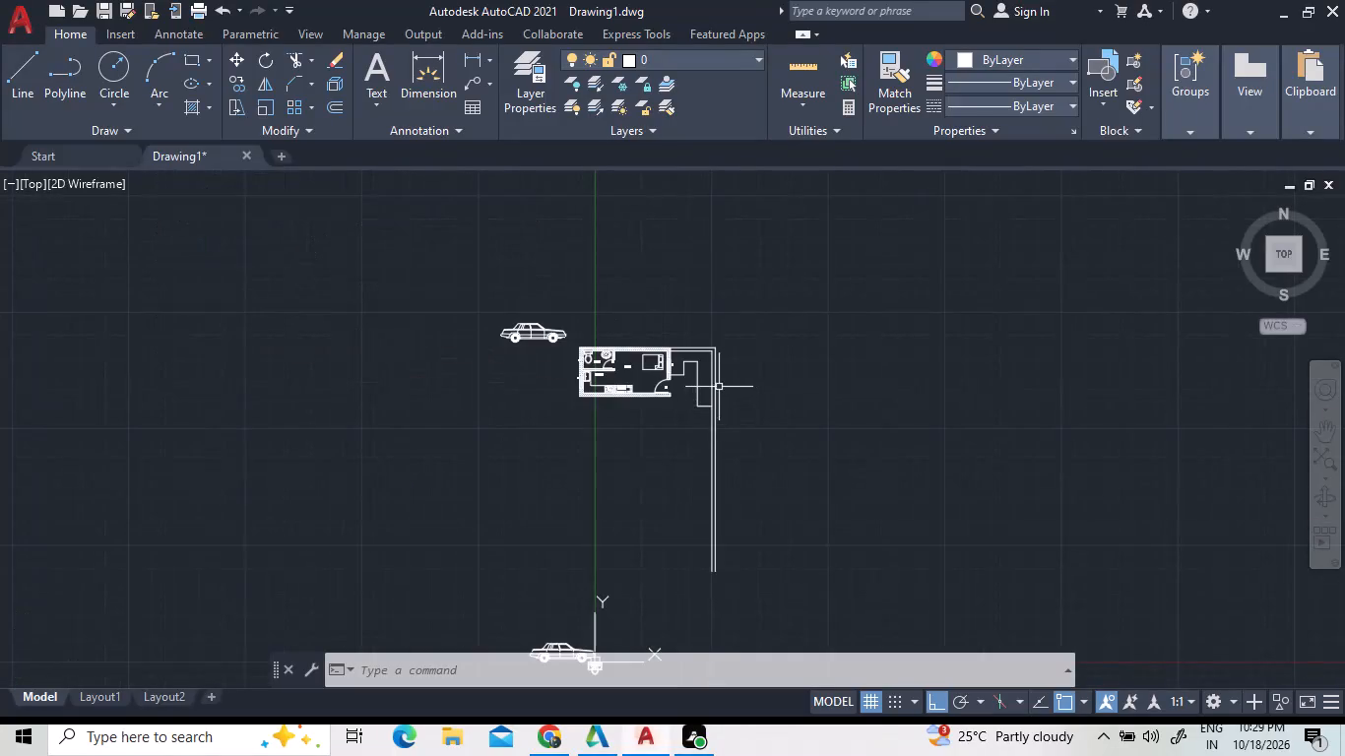
# Offset the 3' east segment beside the room's east window north at 7" intervals, making five parallel step lines.
pyautogui.scroll(5, 719, 387)
pyautogui.scroll(-3, 656, 398)
pyautogui.scroll(2, 615, 316)
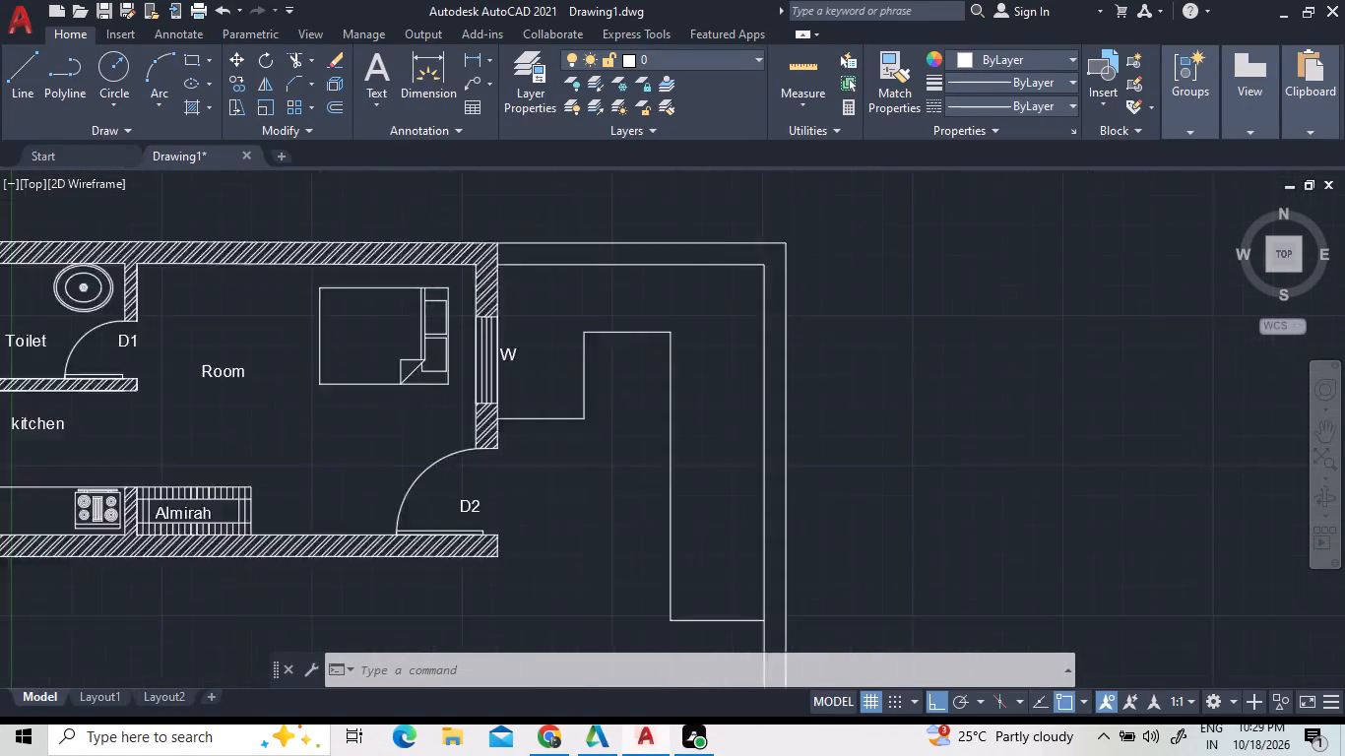
pyautogui.scroll(1, 614, 316)
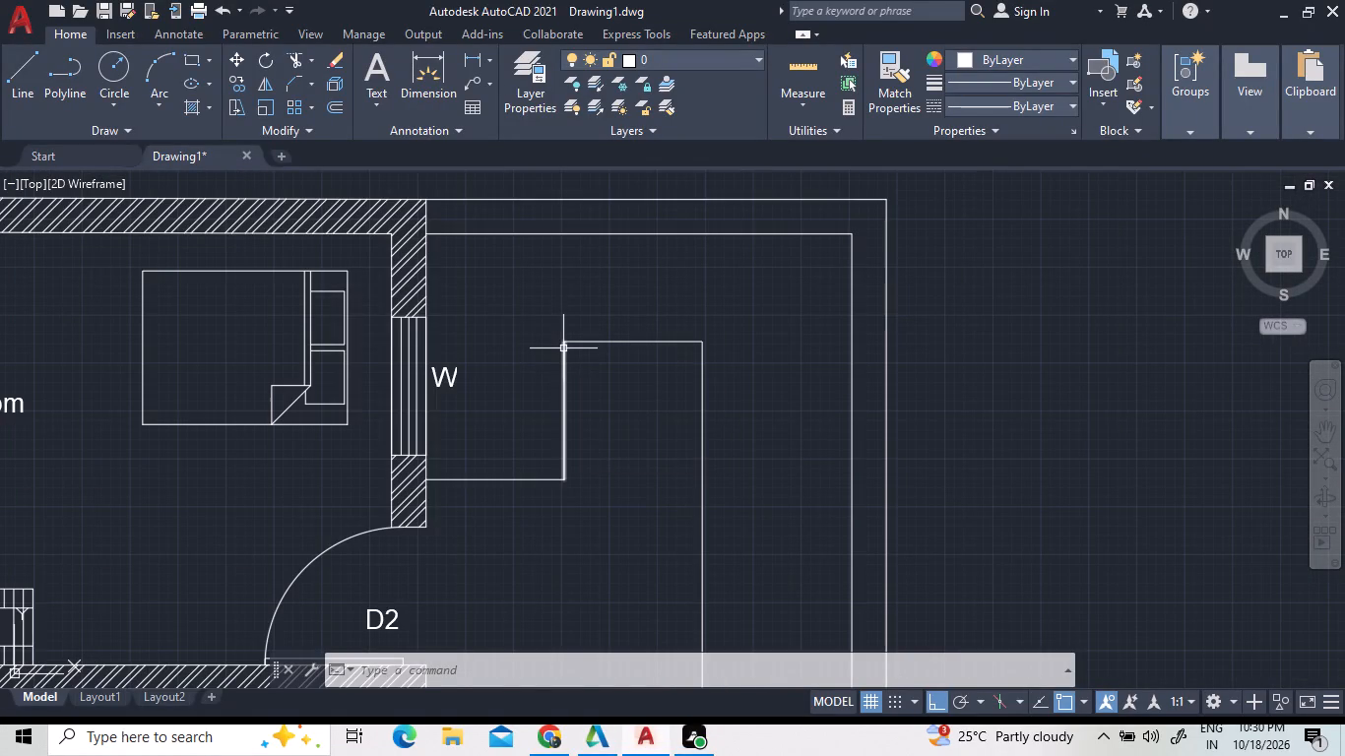
pyautogui.click(338, 114)
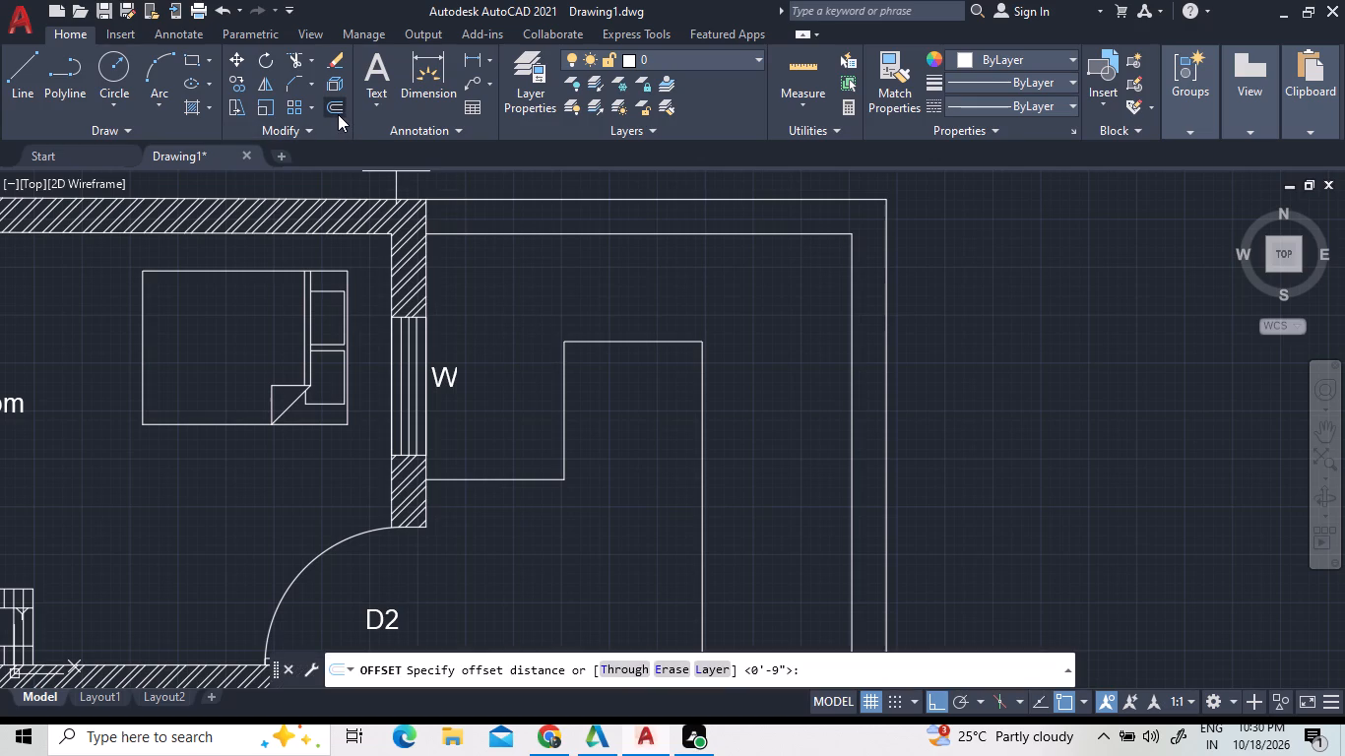
pyautogui.press('7')
pyautogui.hotkey('shift', '"')
pyautogui.press('Return')
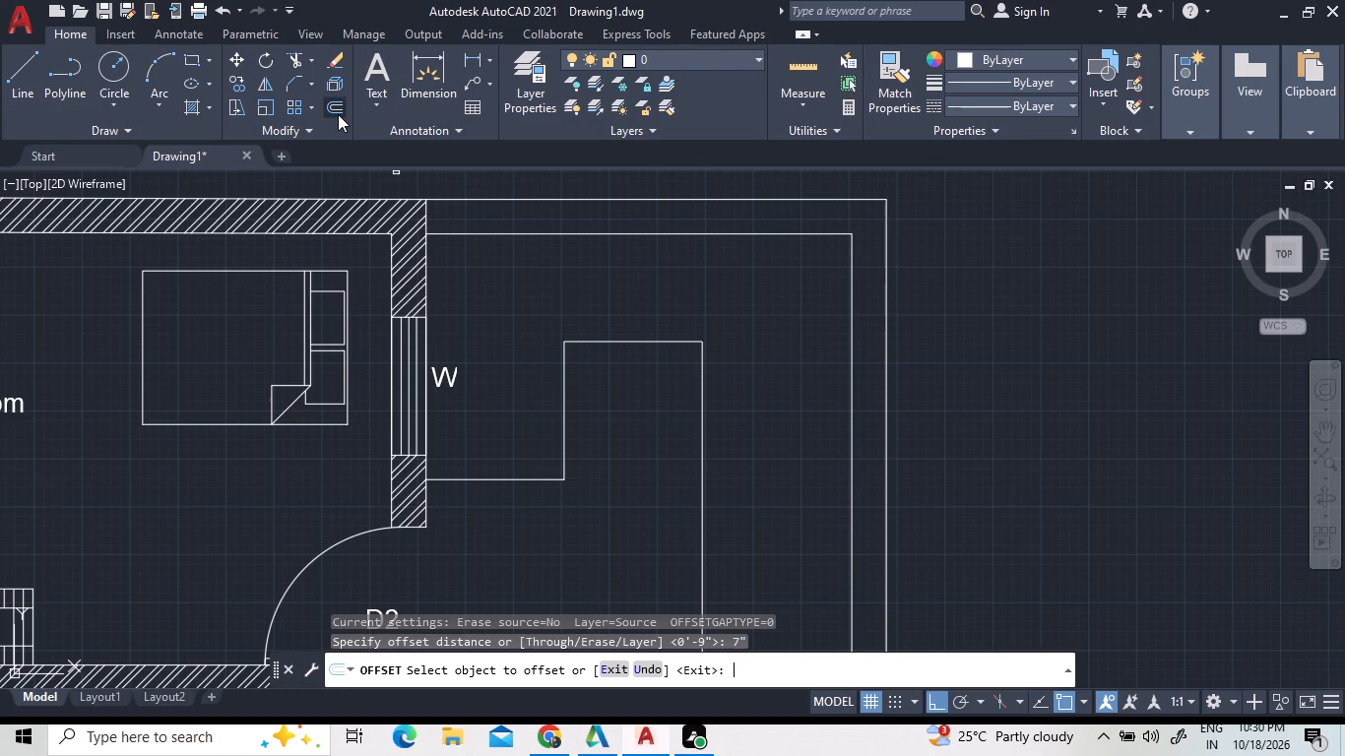
pyautogui.tripleClick(506, 478)
pyautogui.click(503, 422)
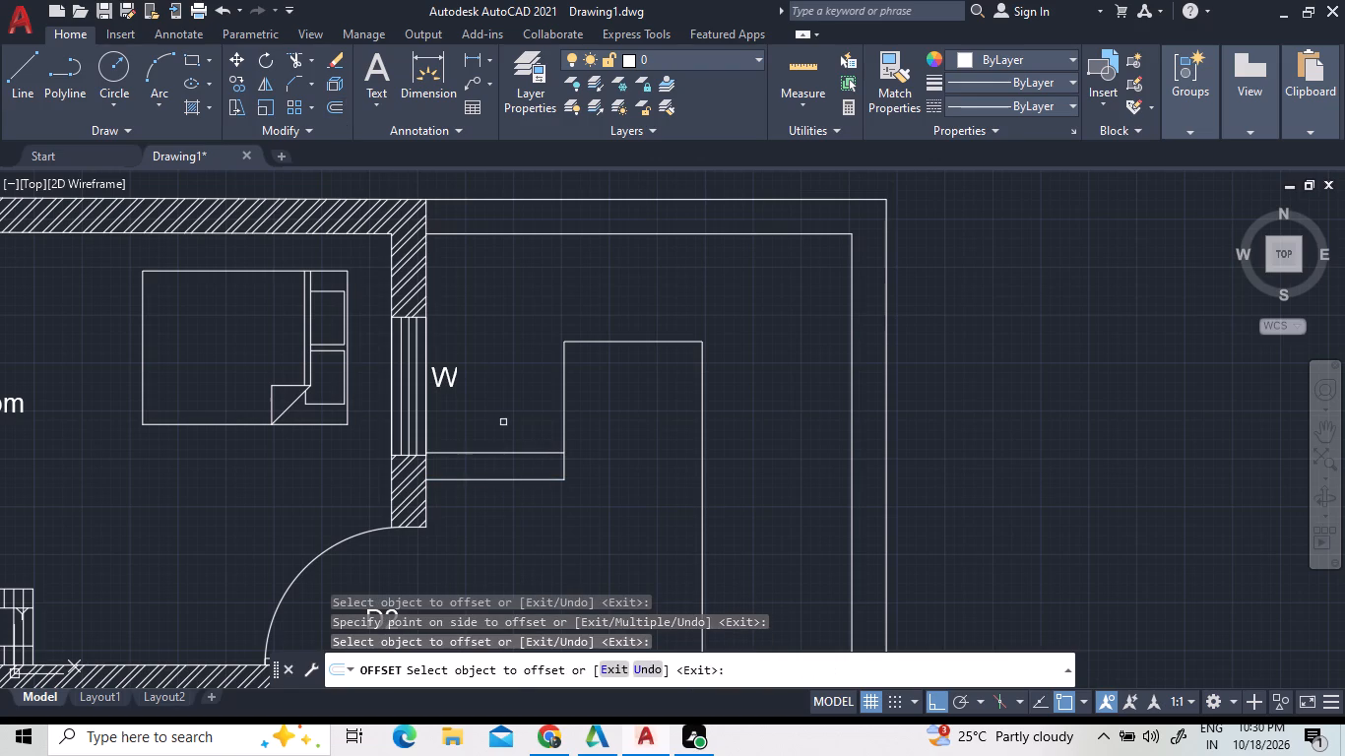
pyautogui.doubleClick(506, 452)
pyautogui.tripleClick(513, 398)
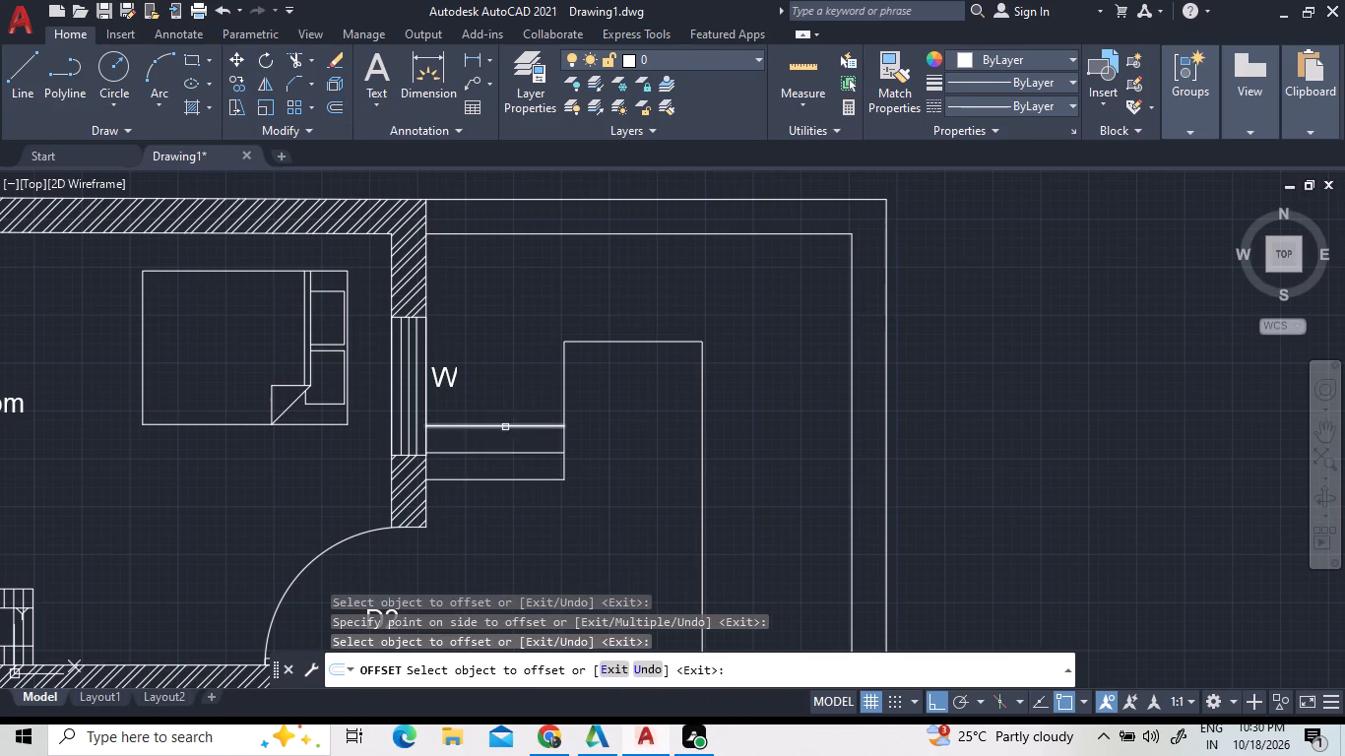
pyautogui.doubleClick(505, 427)
pyautogui.doubleClick(507, 379)
pyautogui.doubleClick(504, 400)
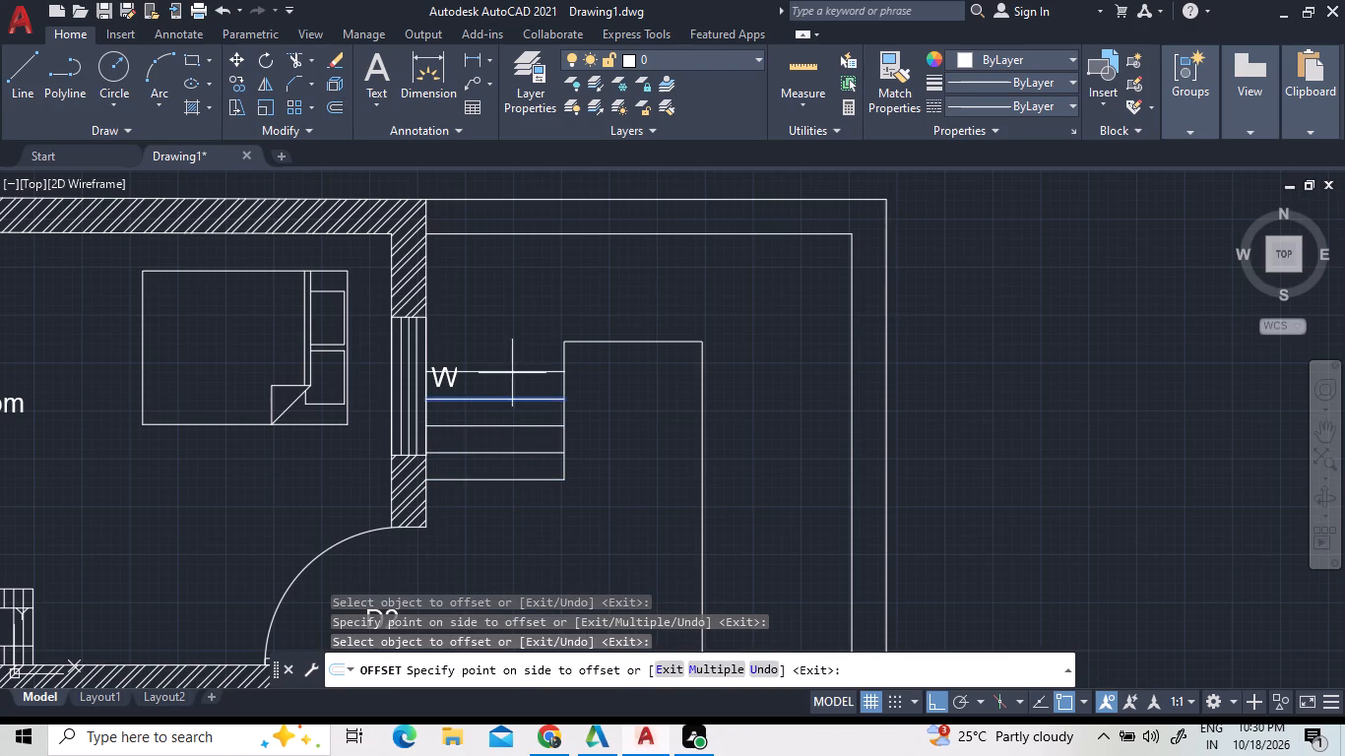
pyautogui.click(512, 373)
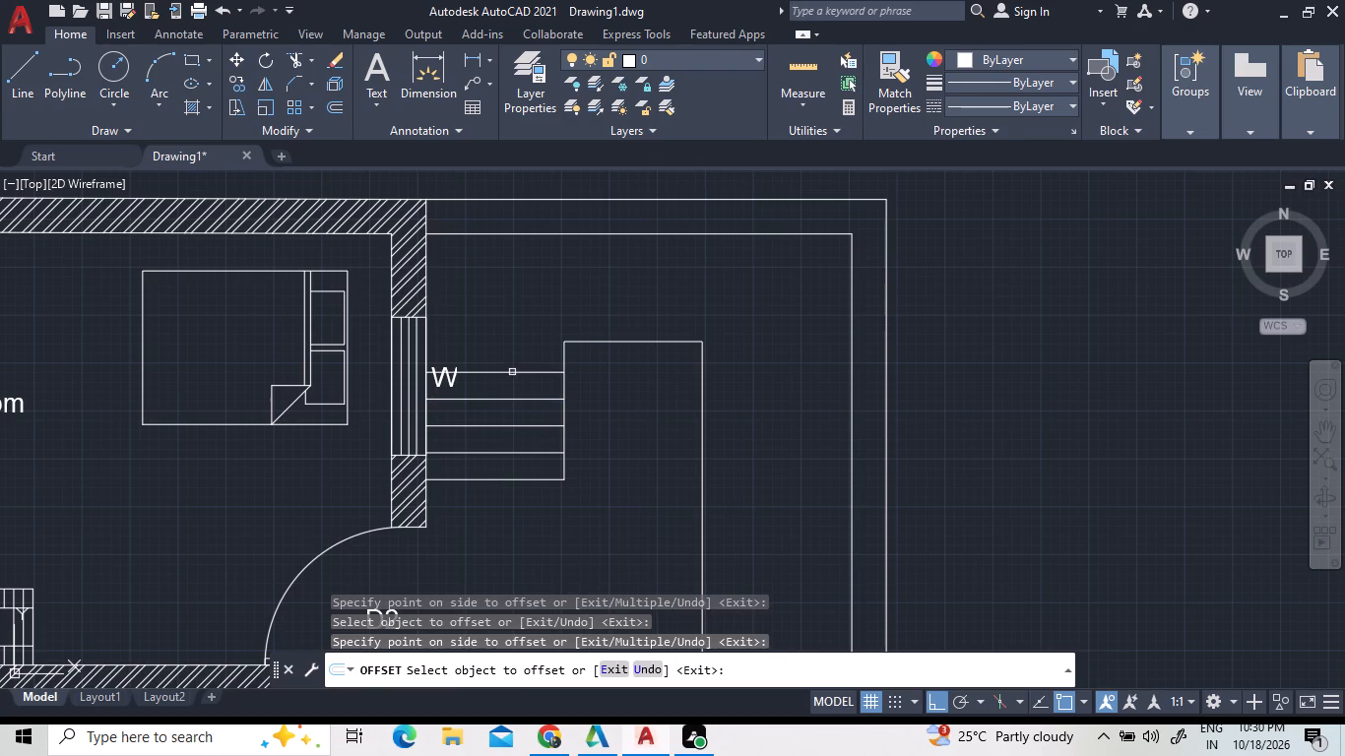
pyautogui.click(512, 372)
pyautogui.doubleClick(519, 342)
# Offset the outline's last segment, at the inner line of the east boundary wall, north at 7" intervals to make six step lines.
pyautogui.scroll(-3, 710, 342)
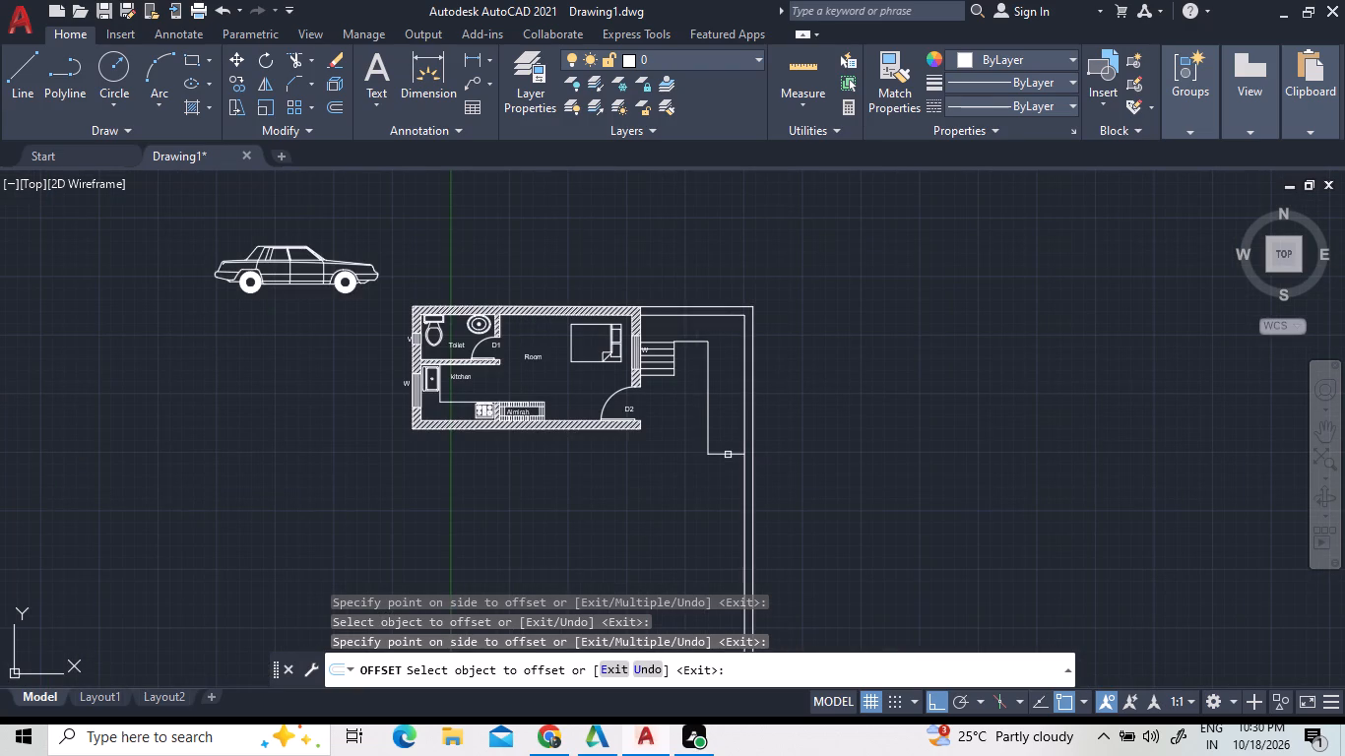
pyautogui.click(728, 455)
pyautogui.click(726, 424)
pyautogui.click(726, 446)
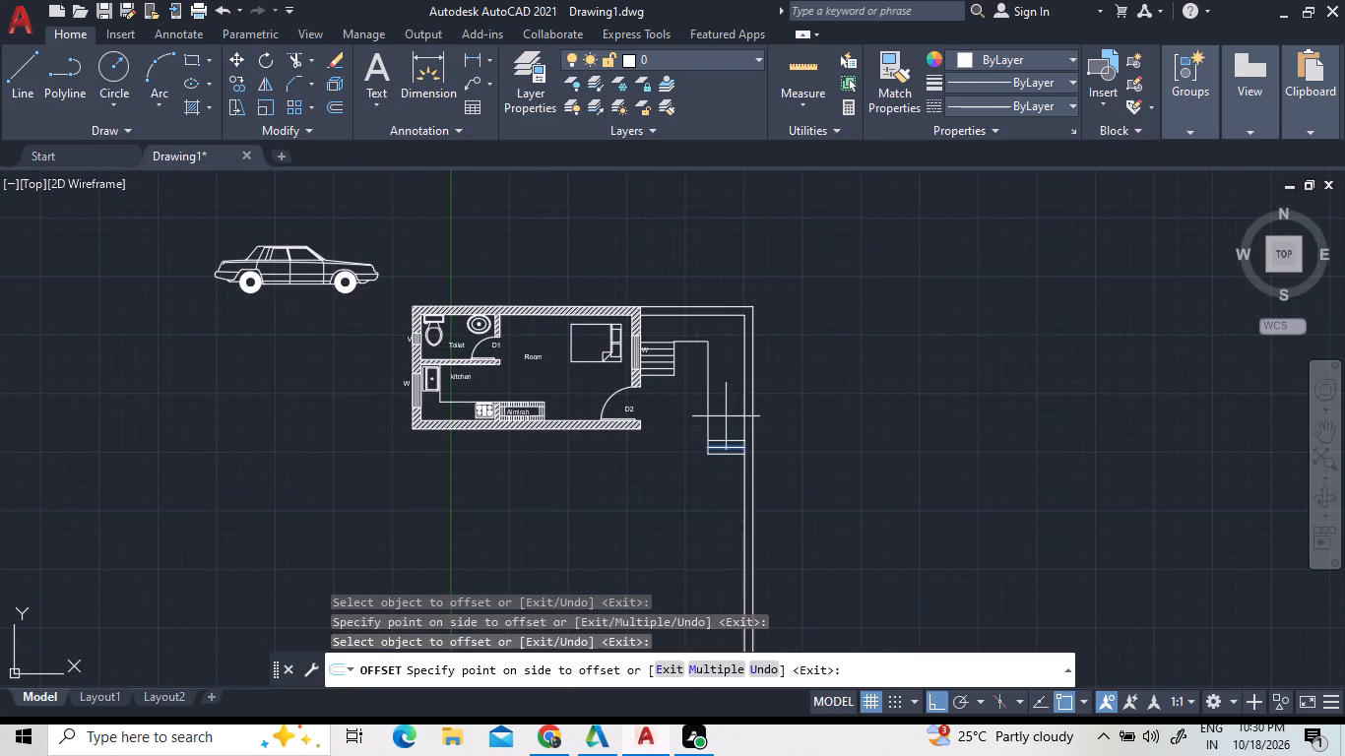
pyautogui.click(726, 416)
pyautogui.click(731, 440)
pyautogui.click(727, 420)
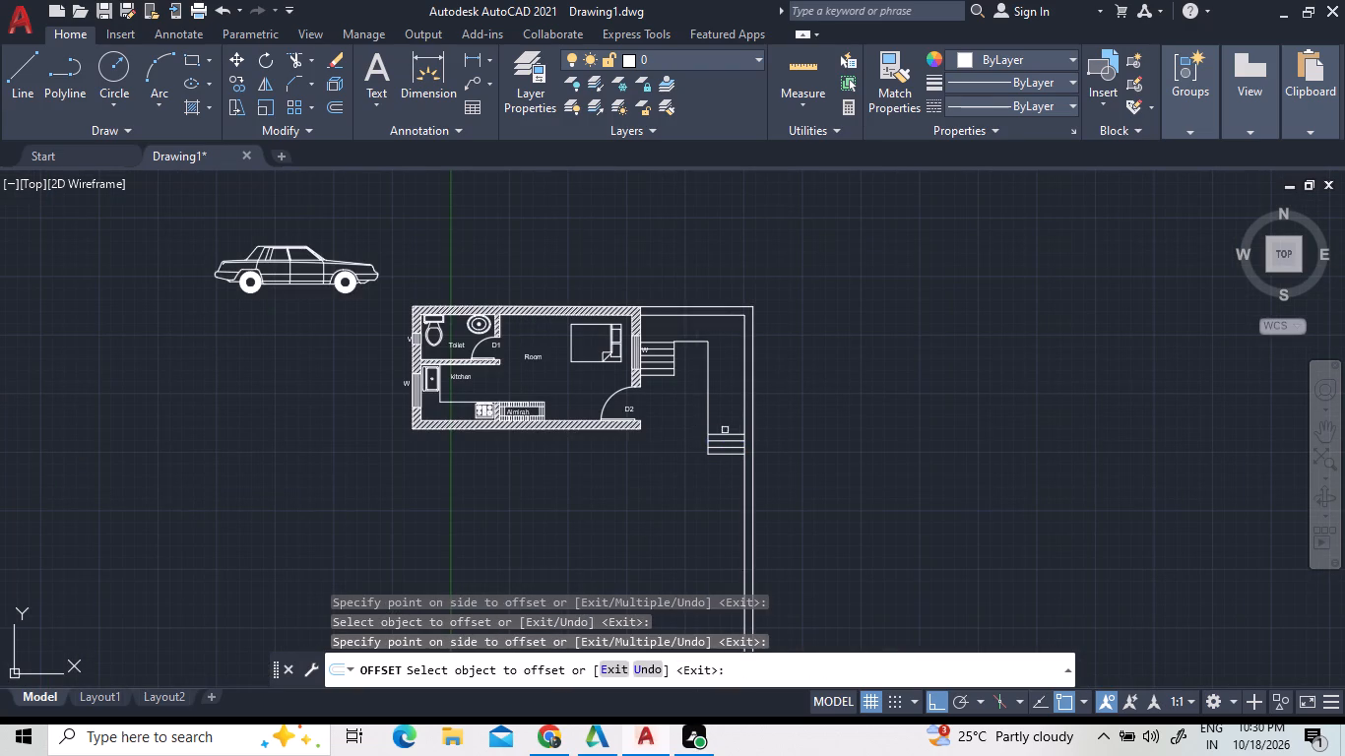
pyautogui.click(723, 433)
pyautogui.click(724, 409)
pyautogui.doubleClick(726, 429)
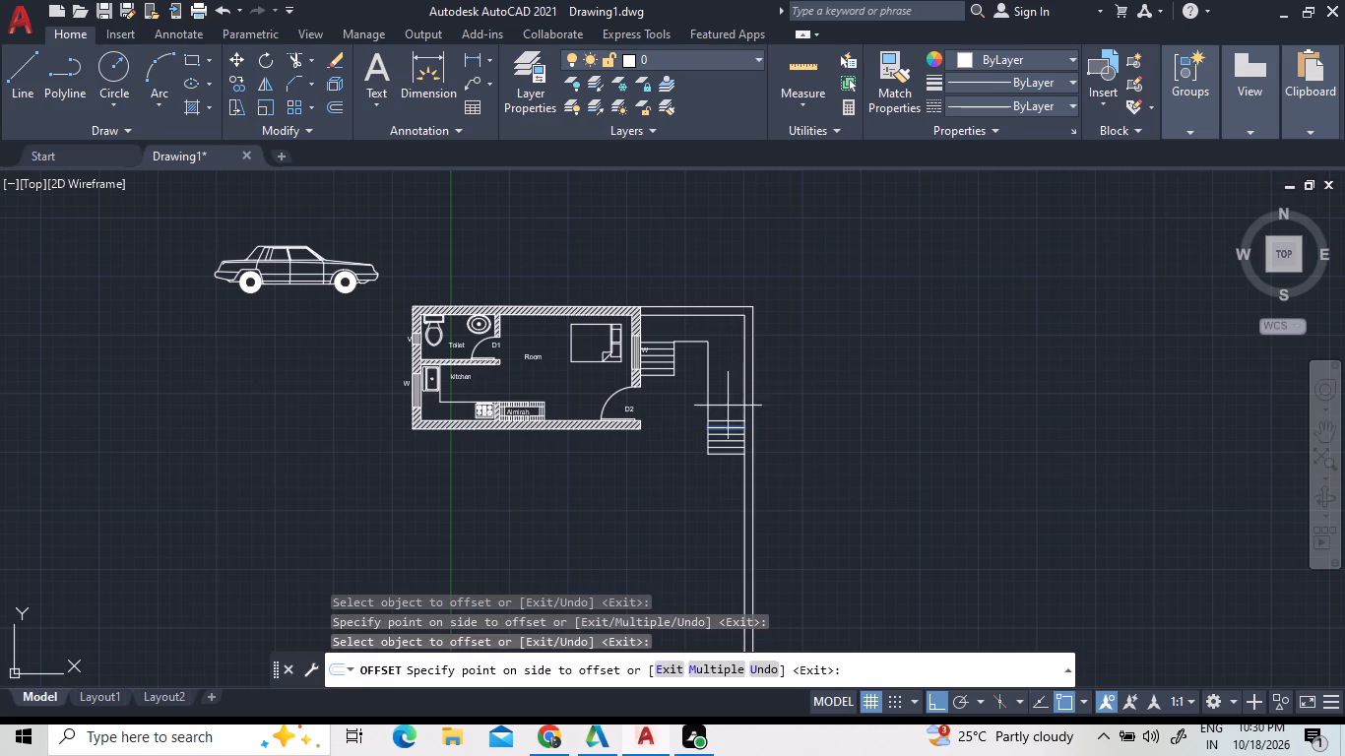
pyautogui.click(728, 403)
pyautogui.click(723, 420)
pyautogui.click(728, 400)
# Continue the steps beside the east boundary wall with seven more lines, each offset 7" north of the previous one.
pyautogui.scroll(4, 725, 406)
pyautogui.tripleClick(718, 440)
pyautogui.doubleClick(716, 403)
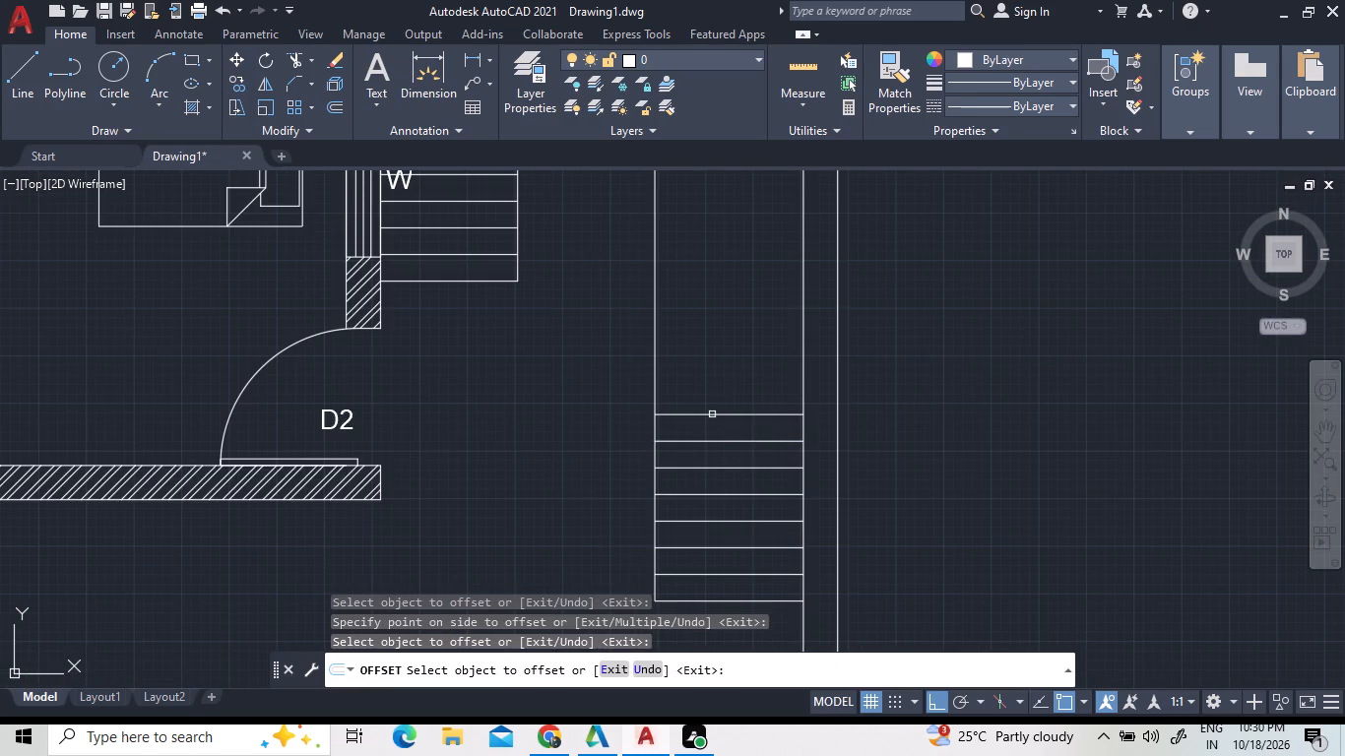
pyautogui.doubleClick(712, 414)
pyautogui.doubleClick(721, 354)
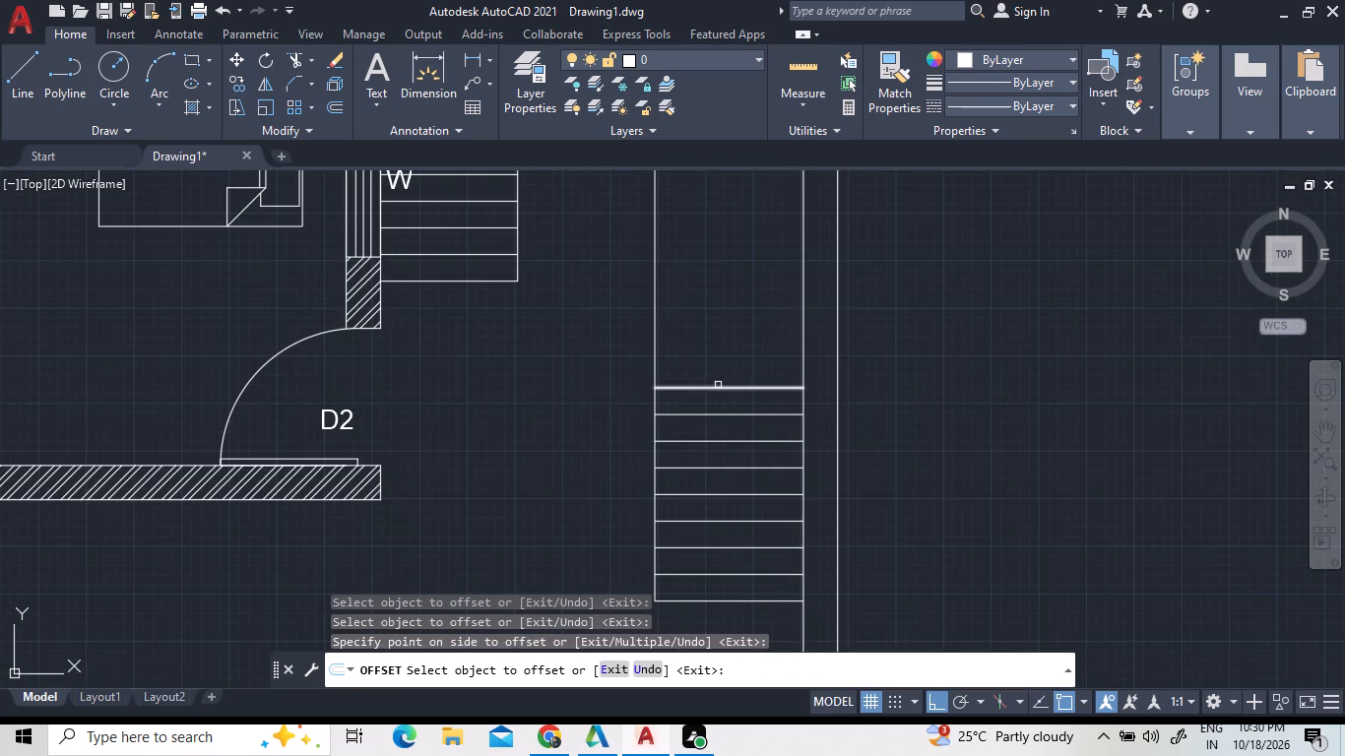
pyautogui.tripleClick(718, 385)
pyautogui.doubleClick(720, 358)
pyautogui.doubleClick(720, 356)
pyautogui.click(725, 311)
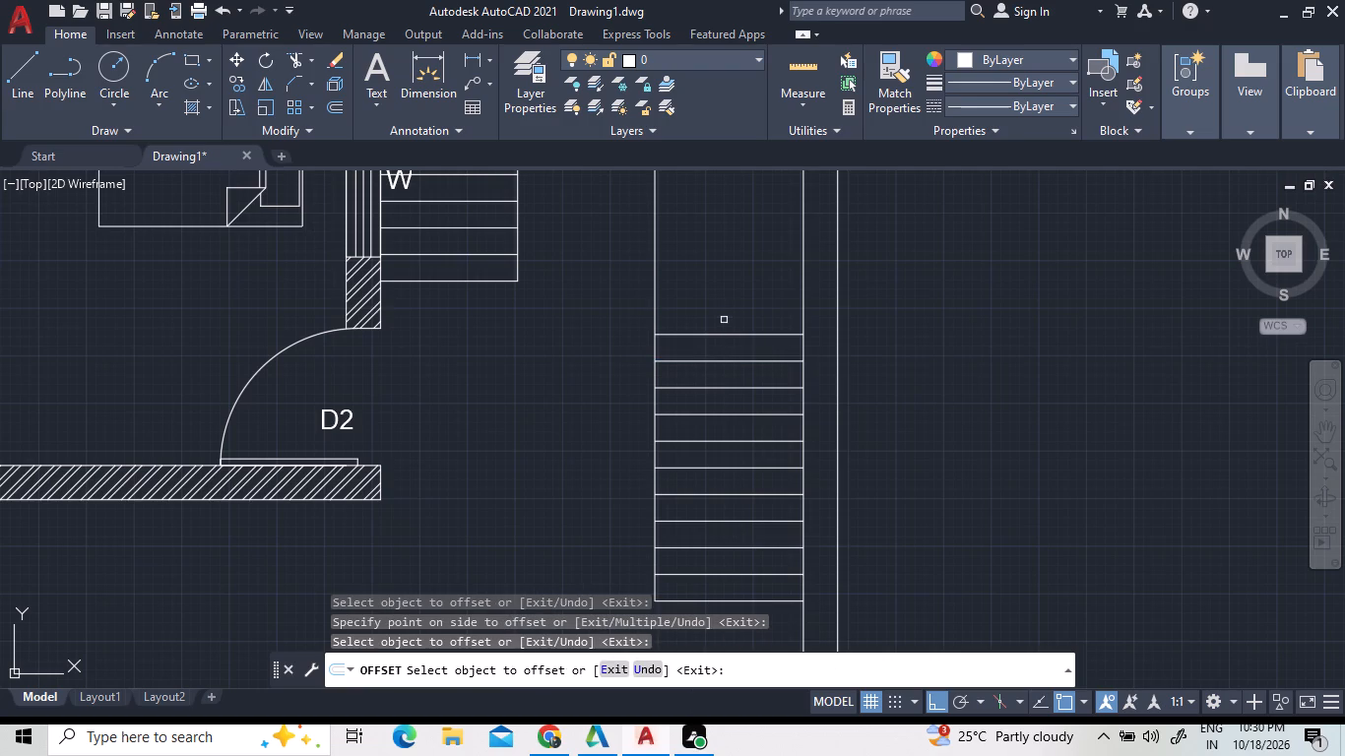
pyautogui.tripleClick(723, 335)
pyautogui.tripleClick(724, 304)
pyautogui.click(724, 304)
pyautogui.doubleClick(724, 308)
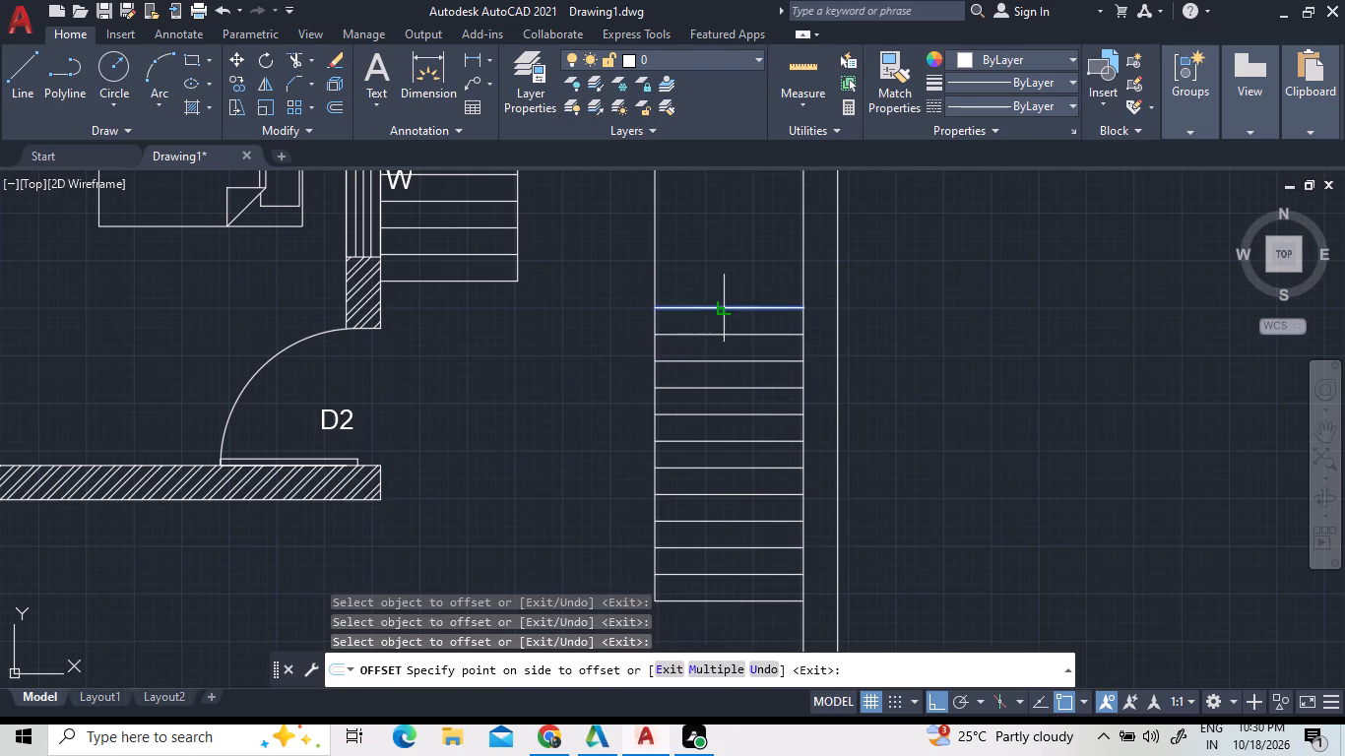
pyautogui.tripleClick(726, 282)
pyautogui.click(726, 282)
pyautogui.doubleClick(726, 250)
# Add the last four step lines beside the east boundary wall, offset 7" apart up to the outline's upper corner, and end the offset.
pyautogui.scroll(-3, 730, 270)
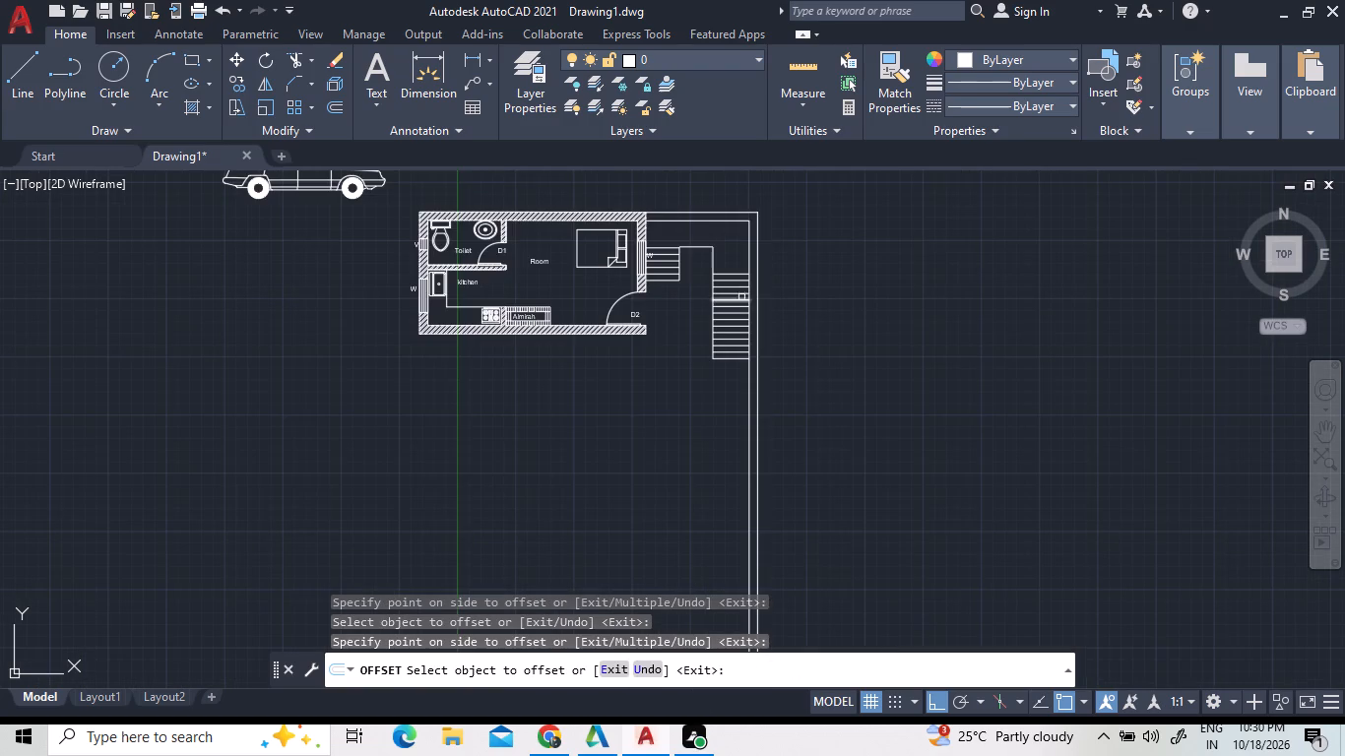
pyautogui.scroll(3, 731, 266)
pyautogui.click(725, 295)
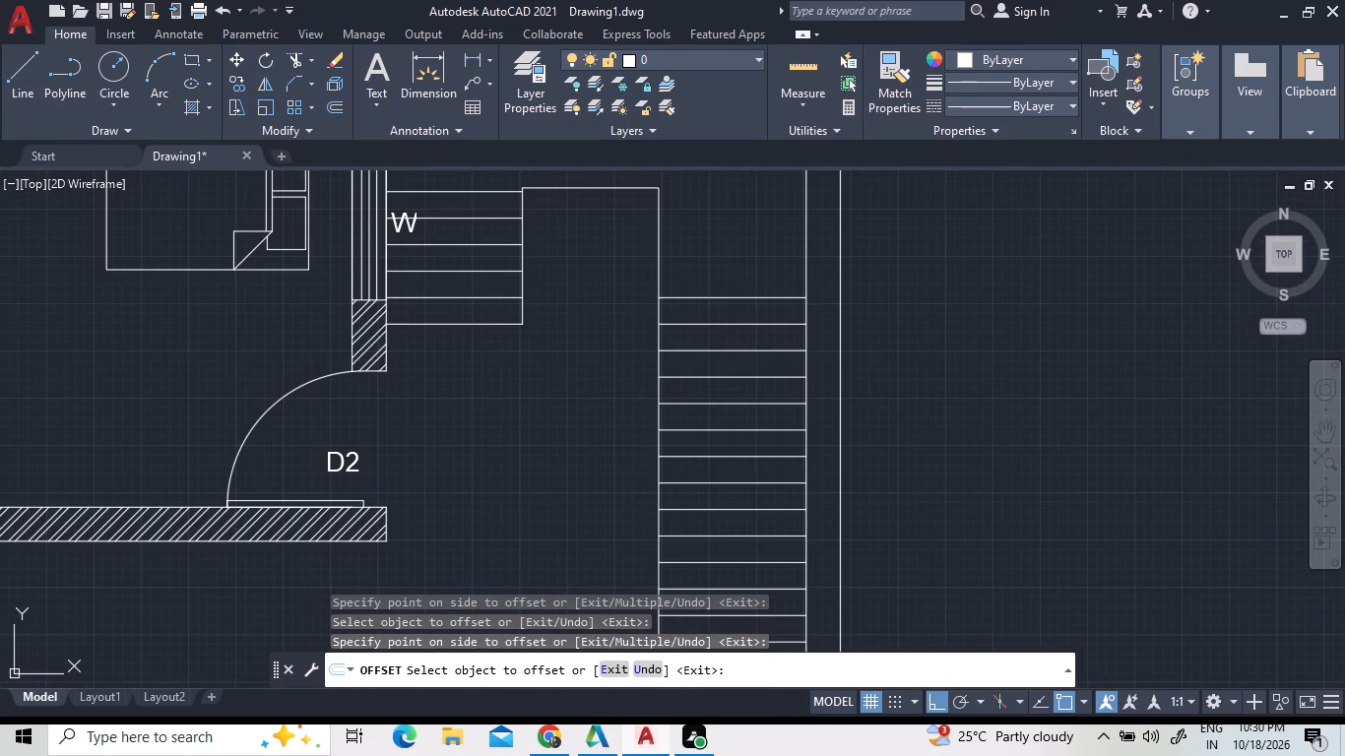
pyautogui.tripleClick(725, 256)
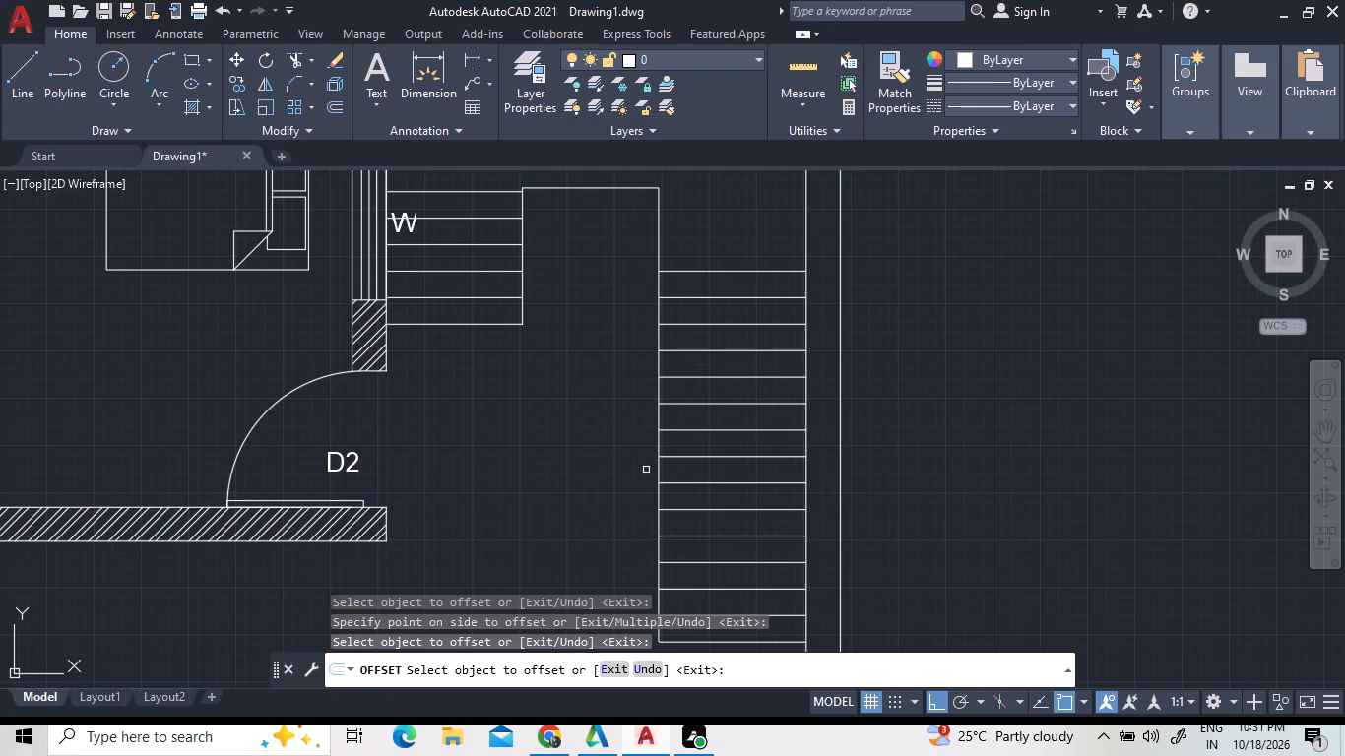
pyautogui.click(738, 271)
pyautogui.click(730, 235)
pyautogui.click(722, 246)
pyautogui.click(717, 205)
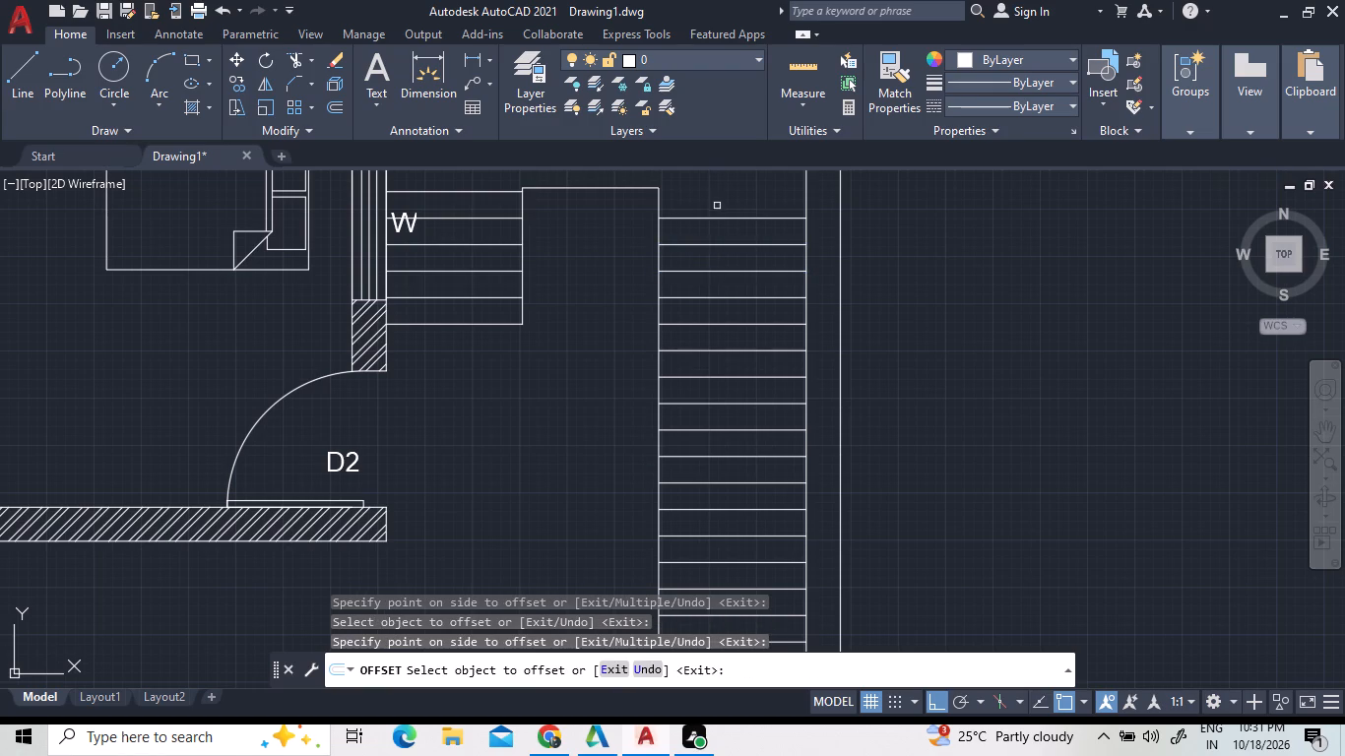
pyautogui.click(717, 220)
pyautogui.click(718, 199)
pyautogui.scroll(-1, 717, 277)
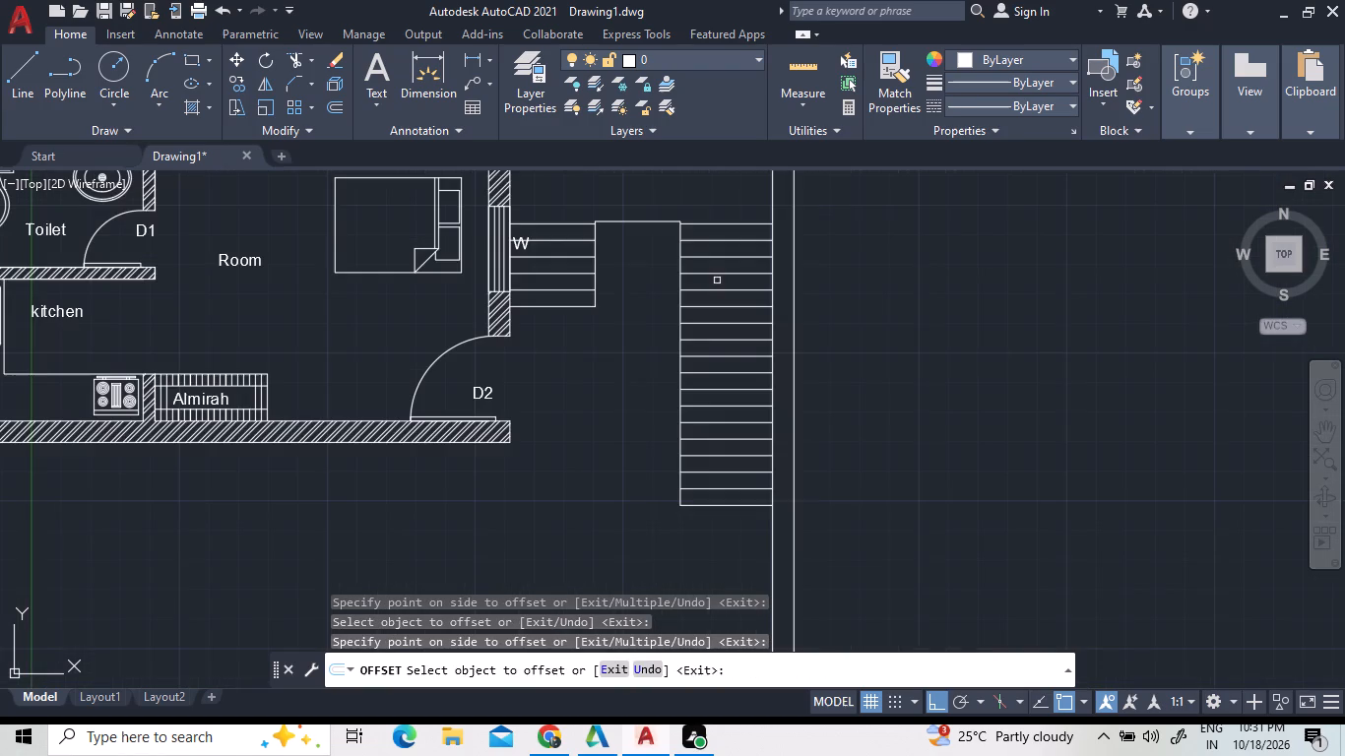
pyautogui.scroll(-3, 688, 268)
pyautogui.scroll(4, 690, 219)
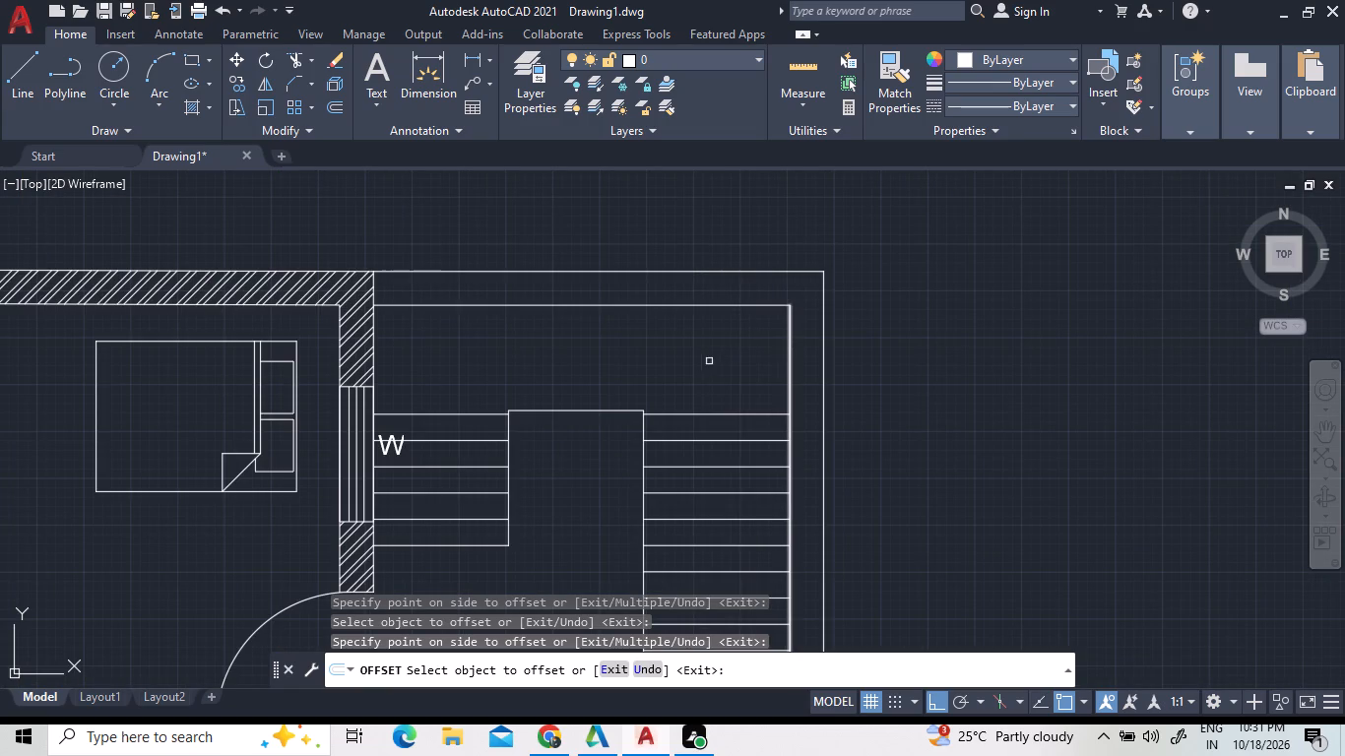
pyautogui.rightClick(647, 364)
pyautogui.click(672, 367)
pyautogui.click(620, 366)
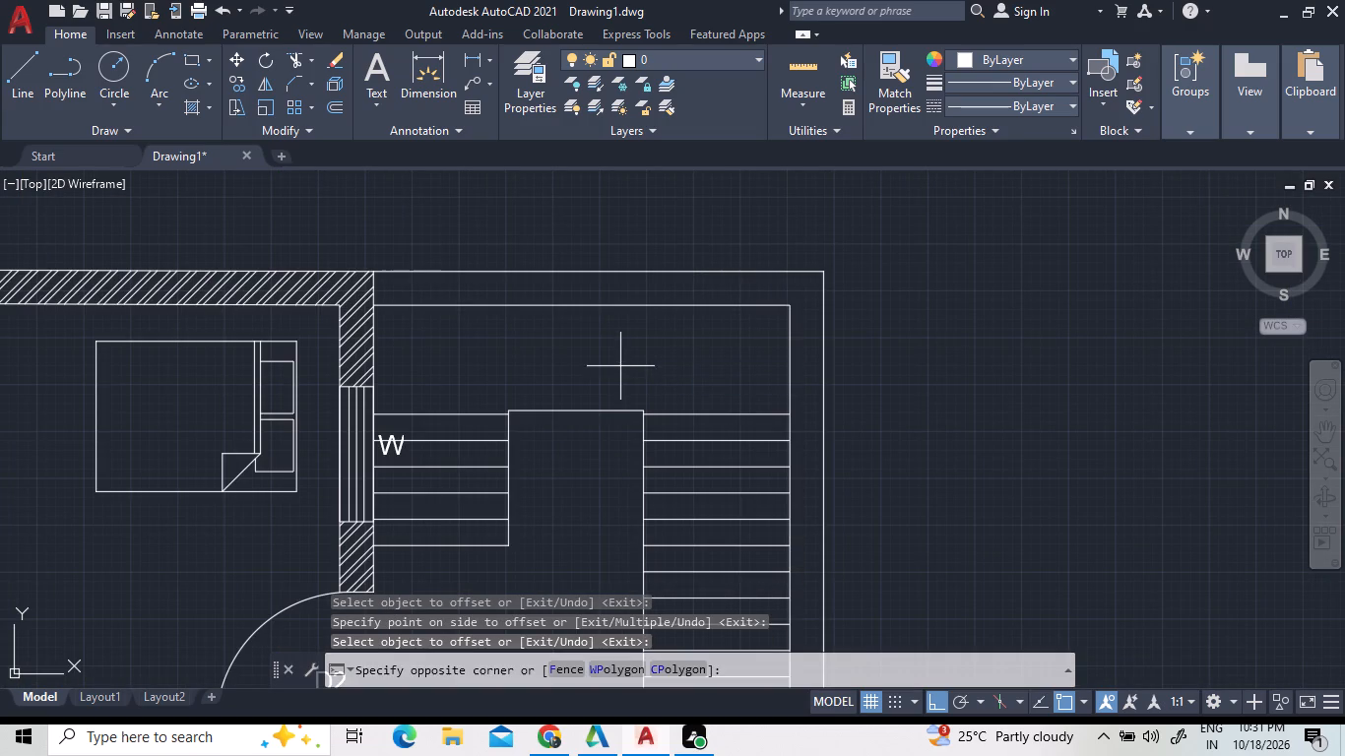
pyautogui.click(568, 361)
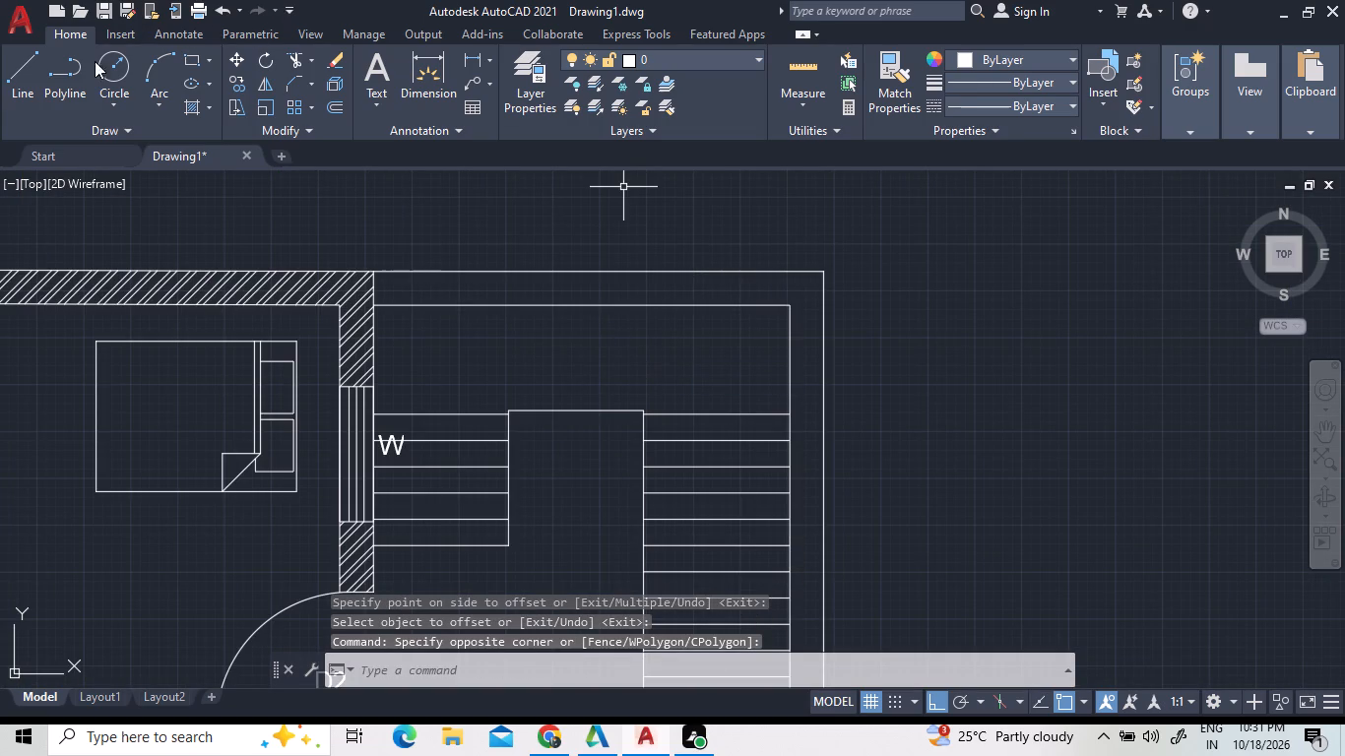
# Draw a vertical line from near the east end of the outline's upper 3' segment north to the inner line of the north boundary wall.
pyautogui.click(16, 88)
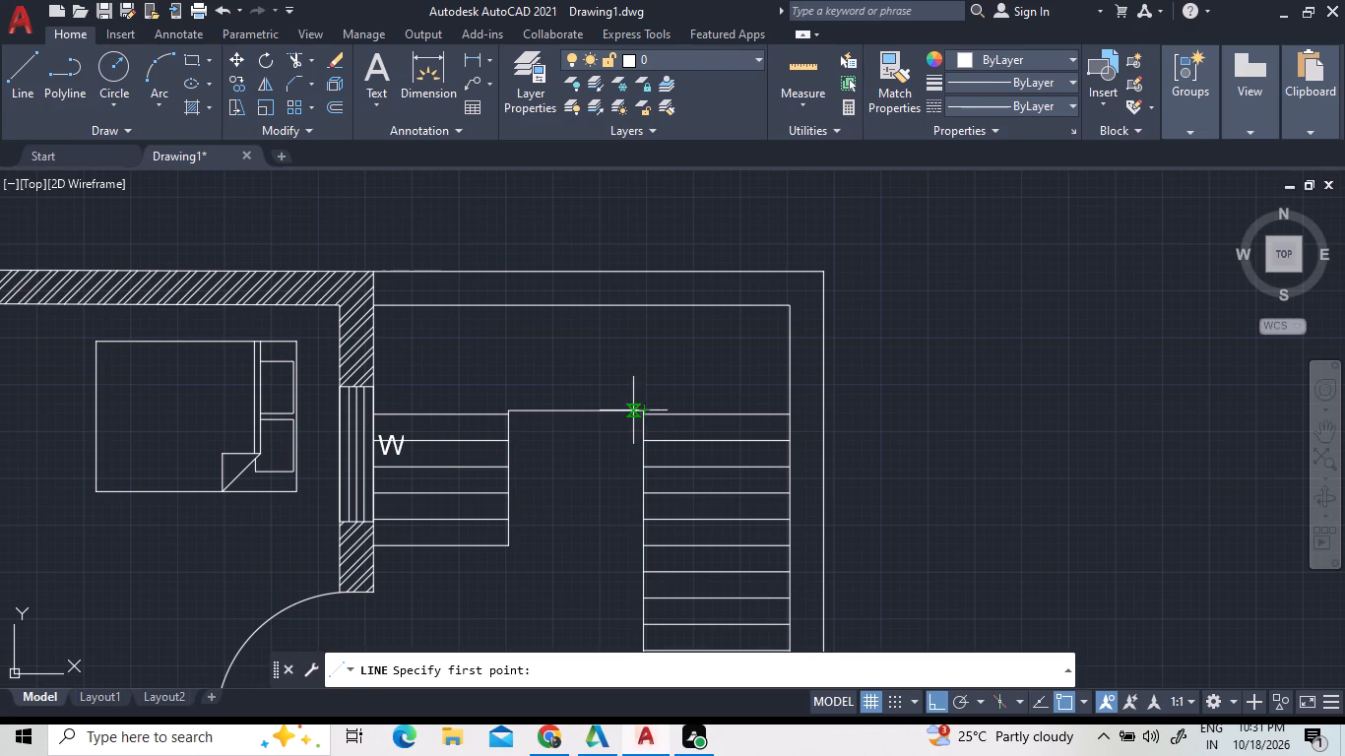
pyautogui.scroll(3, 633, 410)
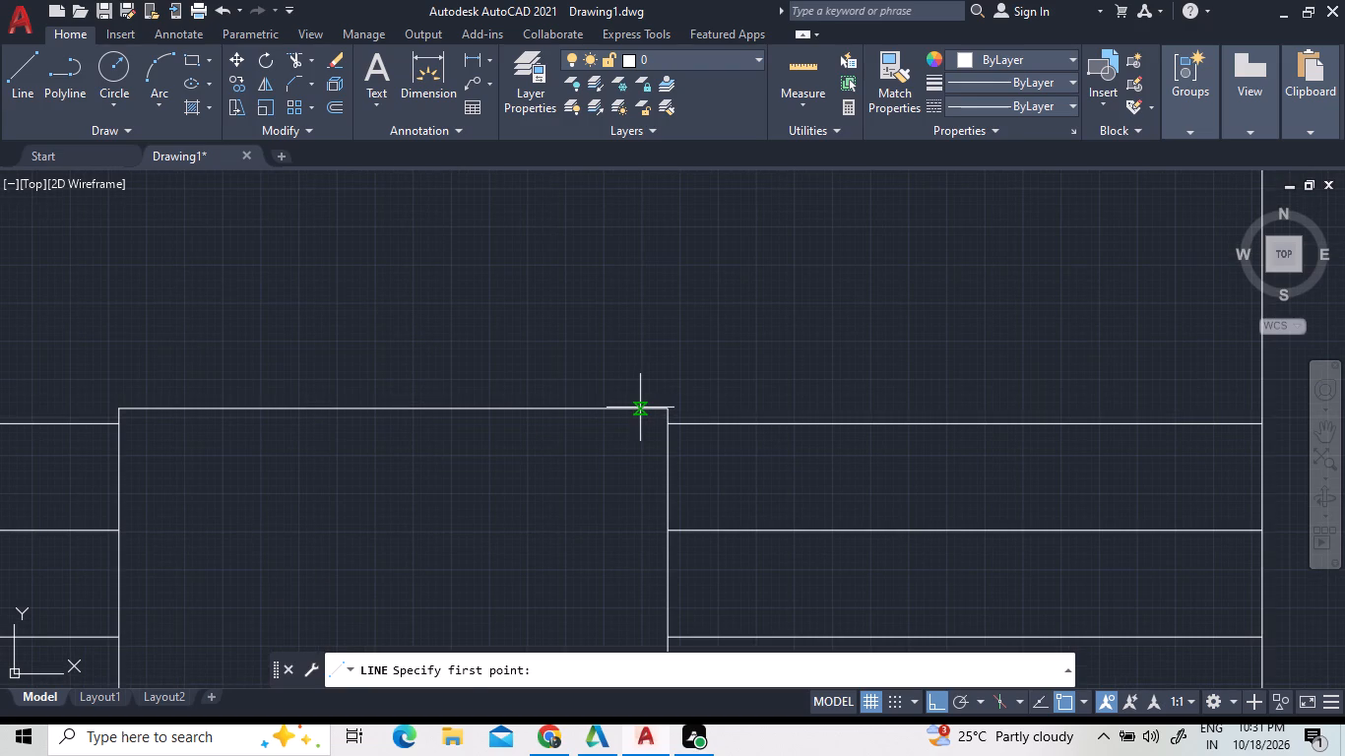
pyautogui.doubleClick(640, 408)
pyautogui.scroll(-2, 653, 351)
pyautogui.scroll(4, 653, 214)
pyautogui.click(613, 184)
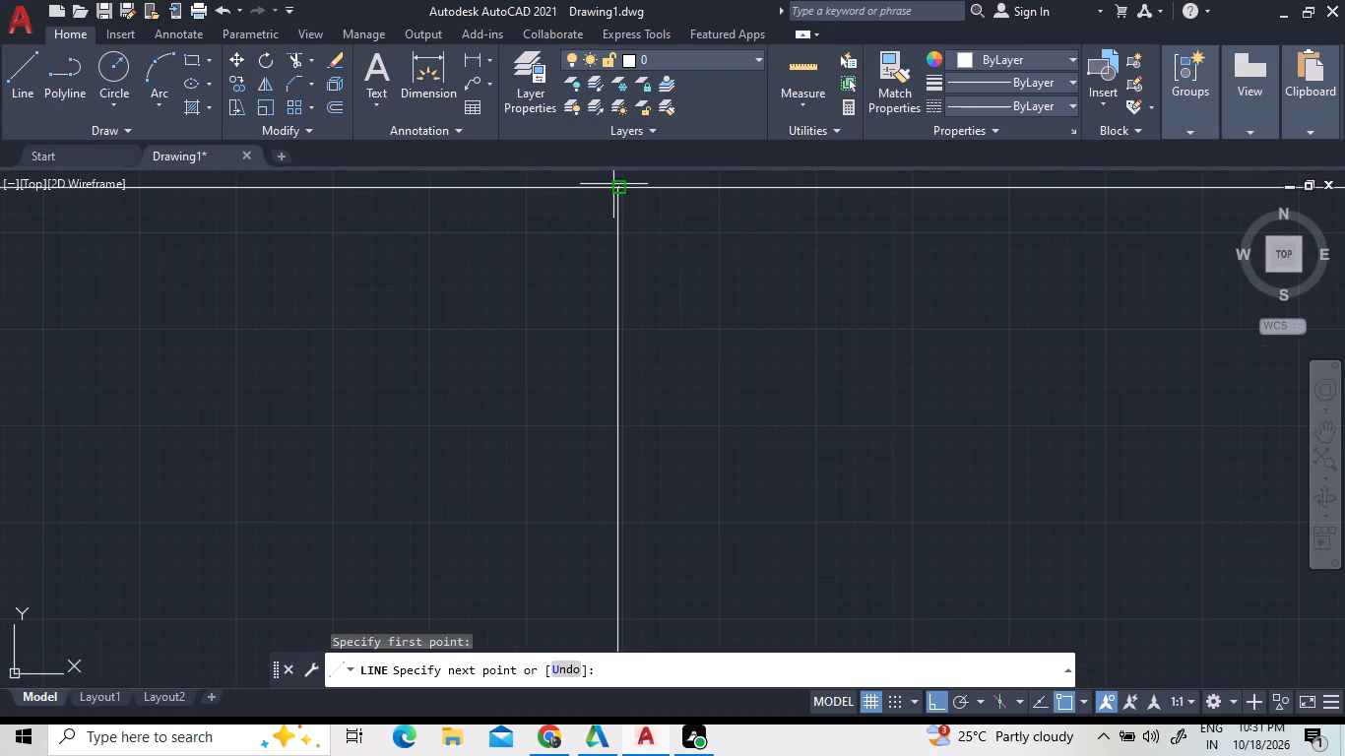
pyautogui.rightClick(708, 283)
pyautogui.click(729, 304)
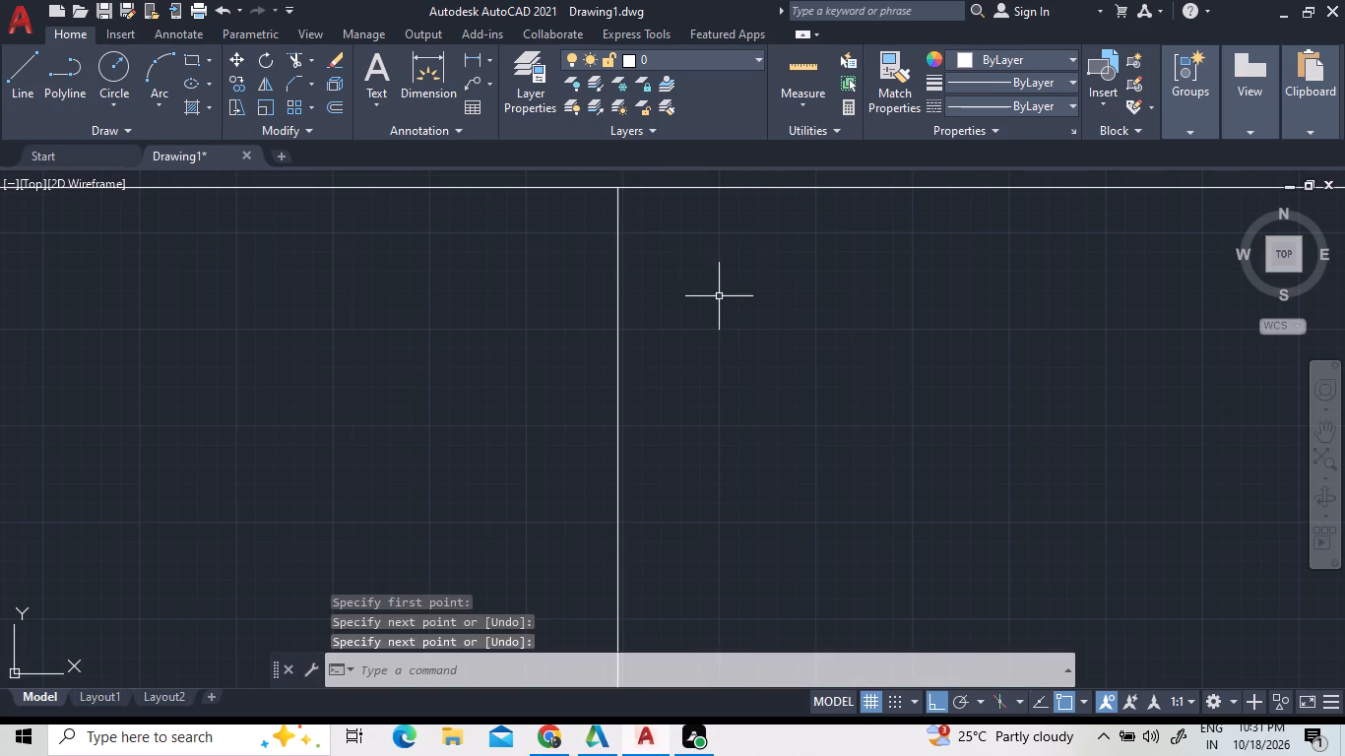
# Offset the vertical line below the north boundary wall west four times at 7" intervals to make the top-flight step lines, and end the offset.
pyautogui.click(343, 108)
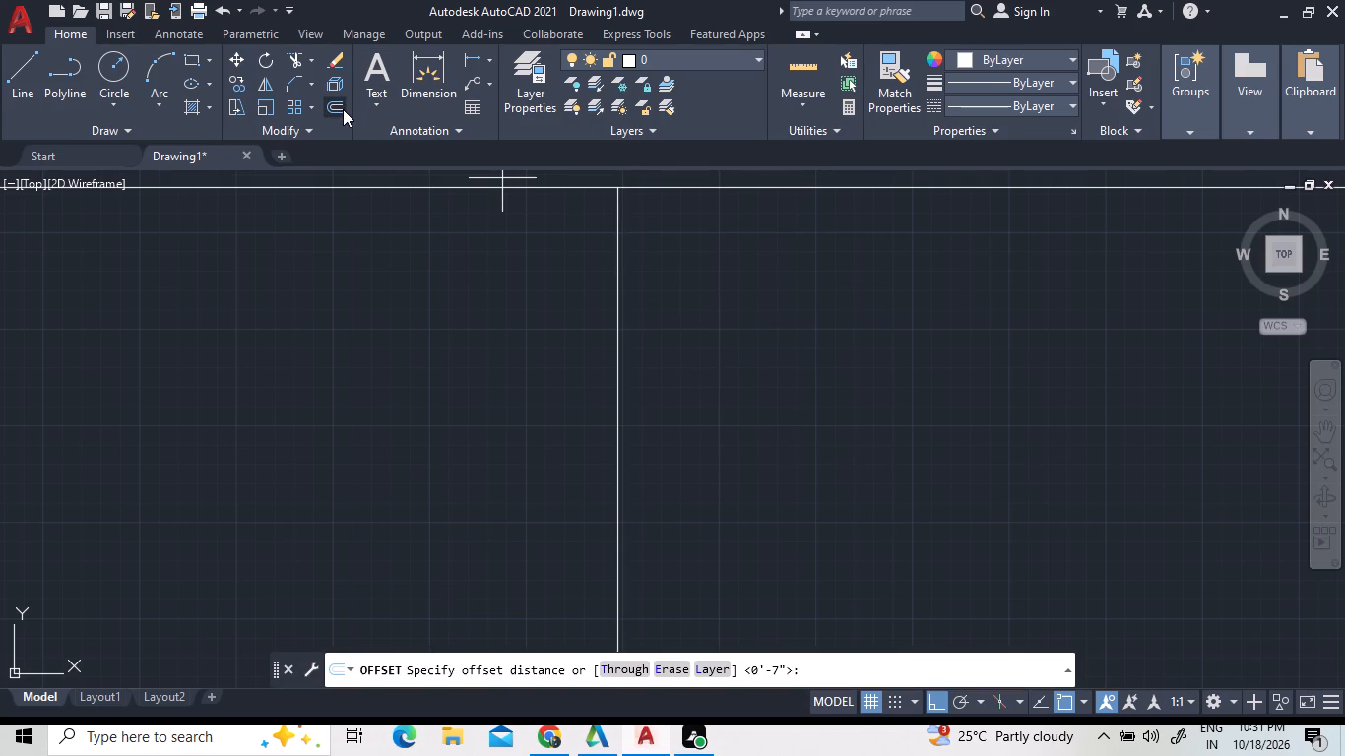
pyautogui.press('Return')
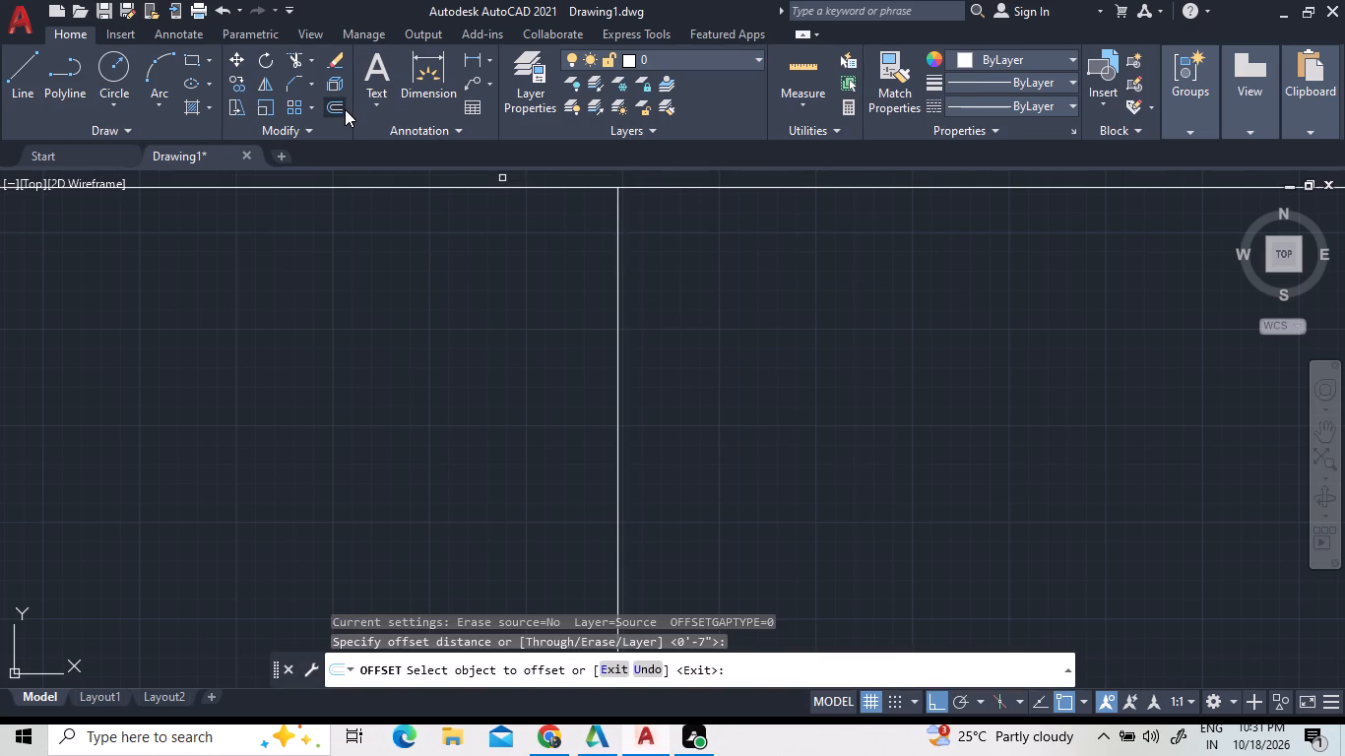
pyautogui.click(617, 306)
pyautogui.click(581, 305)
pyautogui.scroll(-2, 583, 309)
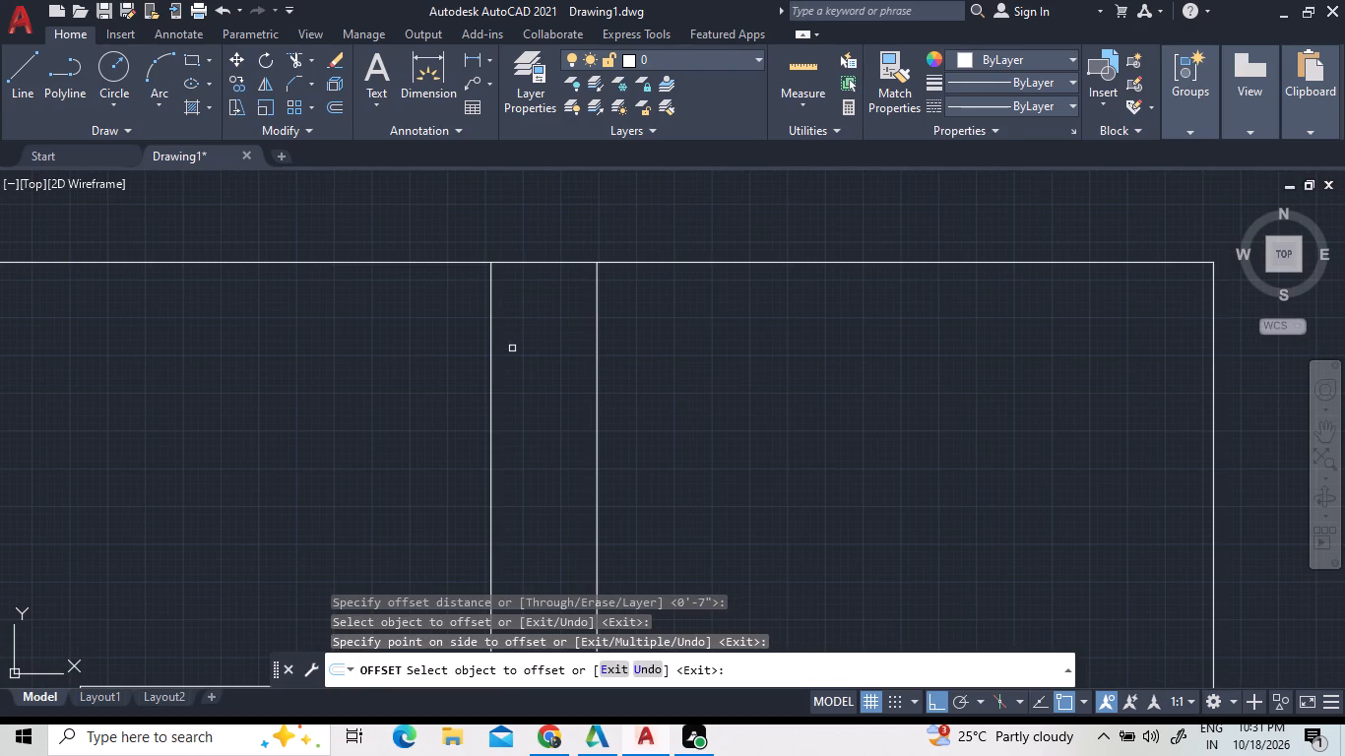
pyautogui.click(490, 348)
pyautogui.click(460, 346)
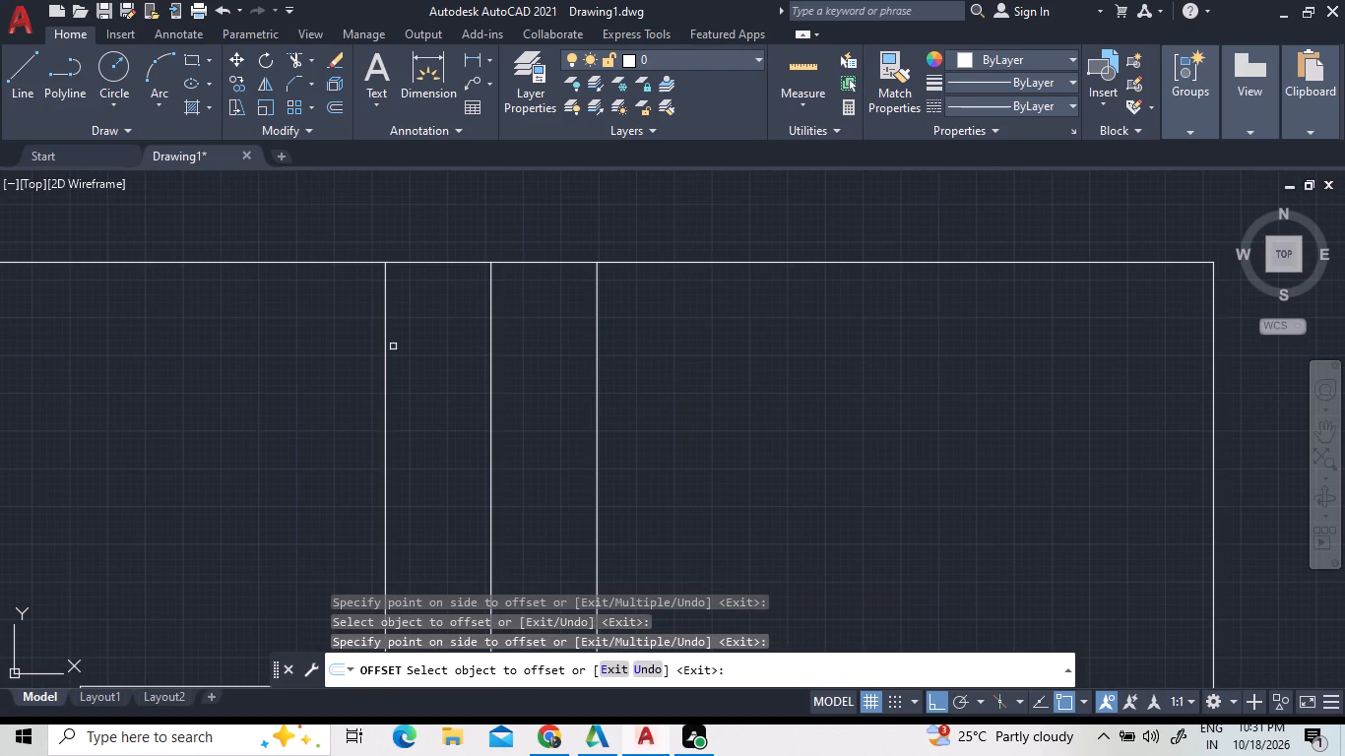
pyautogui.click(385, 352)
pyautogui.click(335, 346)
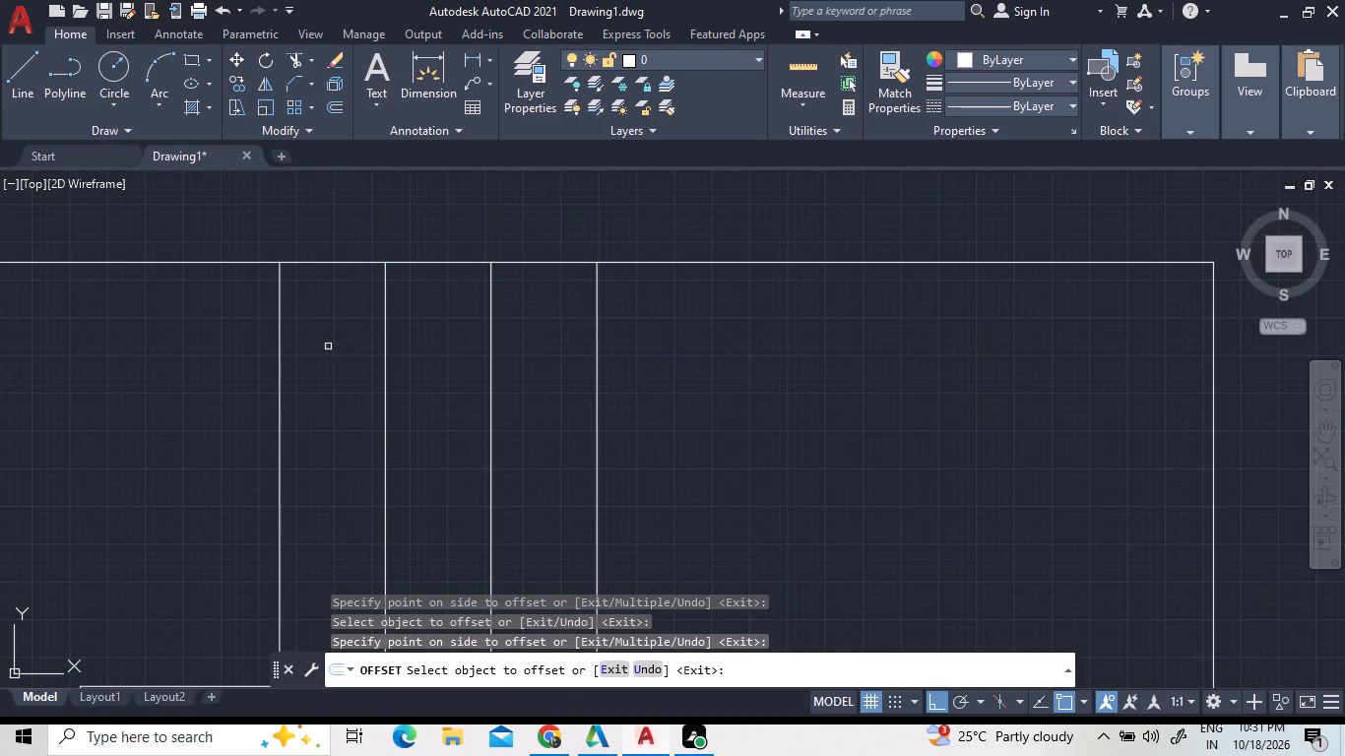
pyautogui.click(283, 353)
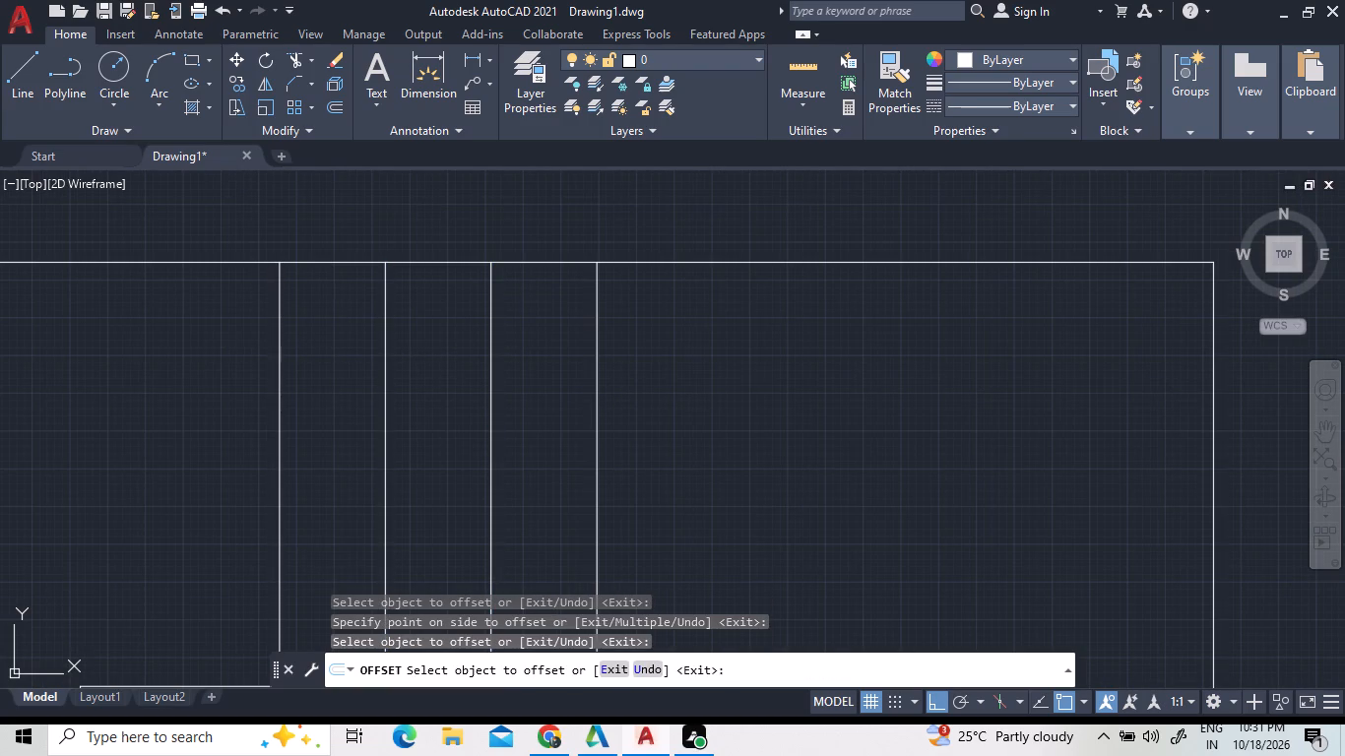
pyautogui.click(278, 353)
pyautogui.click(218, 353)
pyautogui.scroll(-3, 436, 391)
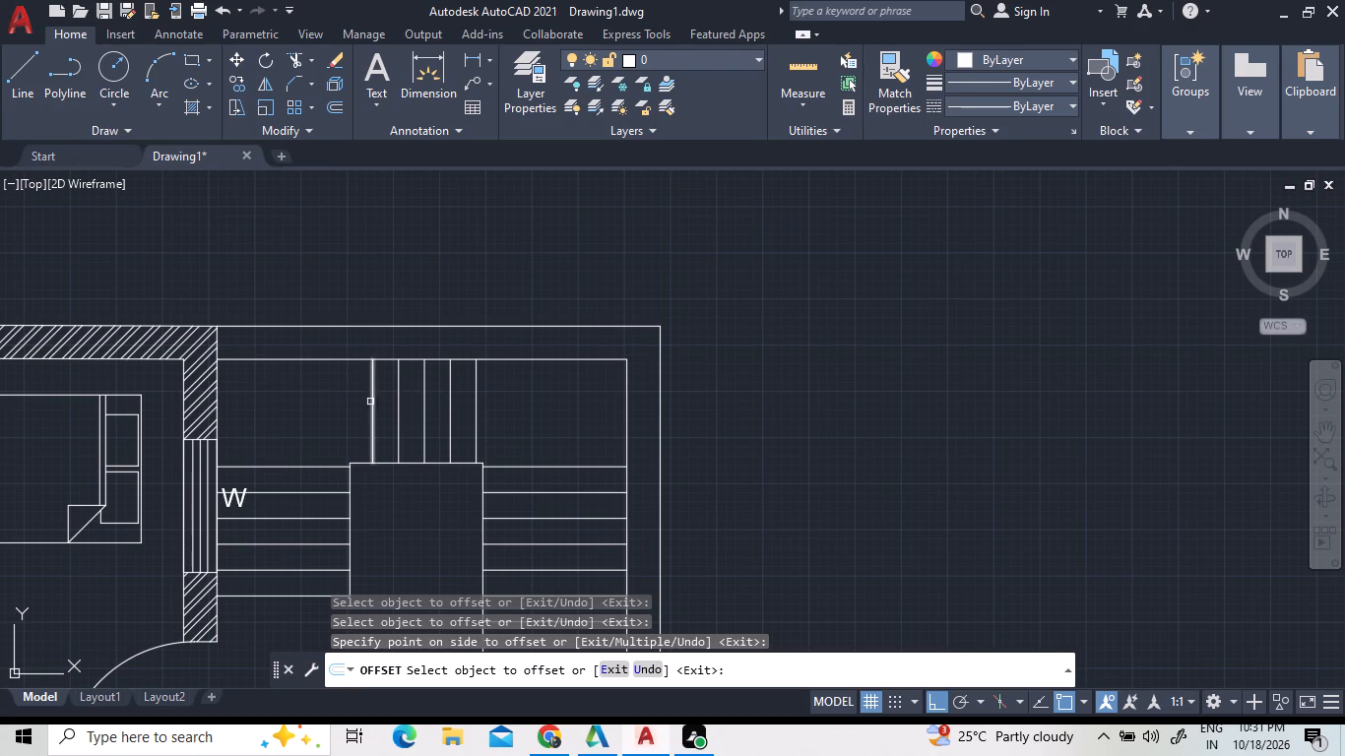
pyautogui.rightClick(489, 421)
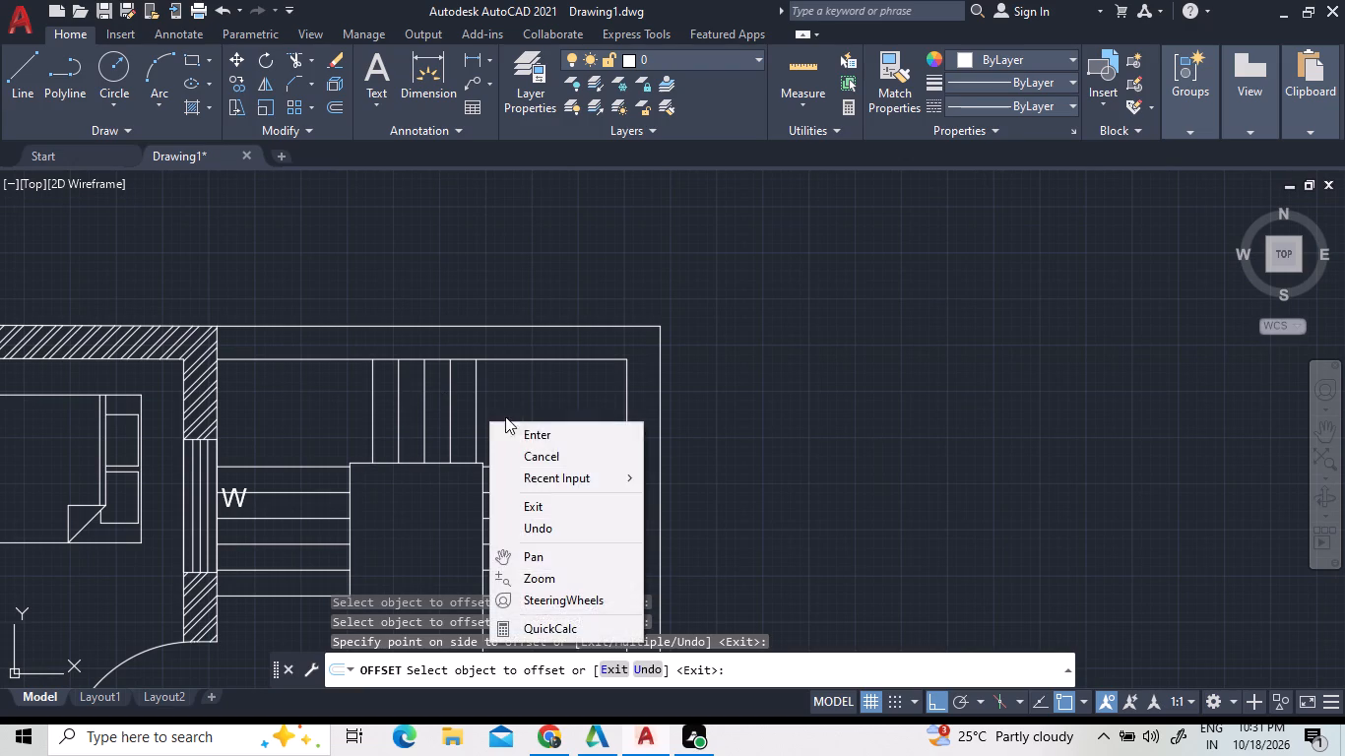
pyautogui.doubleClick(524, 426)
pyautogui.doubleClick(524, 421)
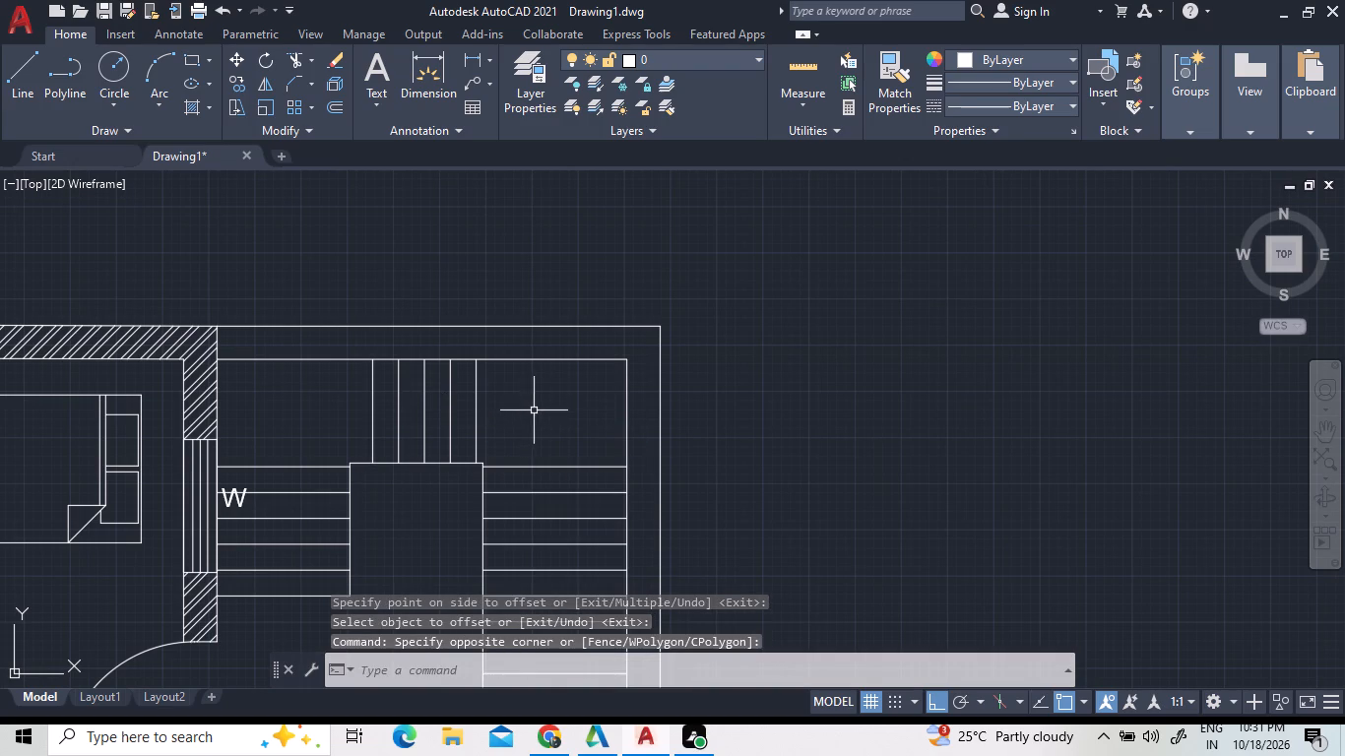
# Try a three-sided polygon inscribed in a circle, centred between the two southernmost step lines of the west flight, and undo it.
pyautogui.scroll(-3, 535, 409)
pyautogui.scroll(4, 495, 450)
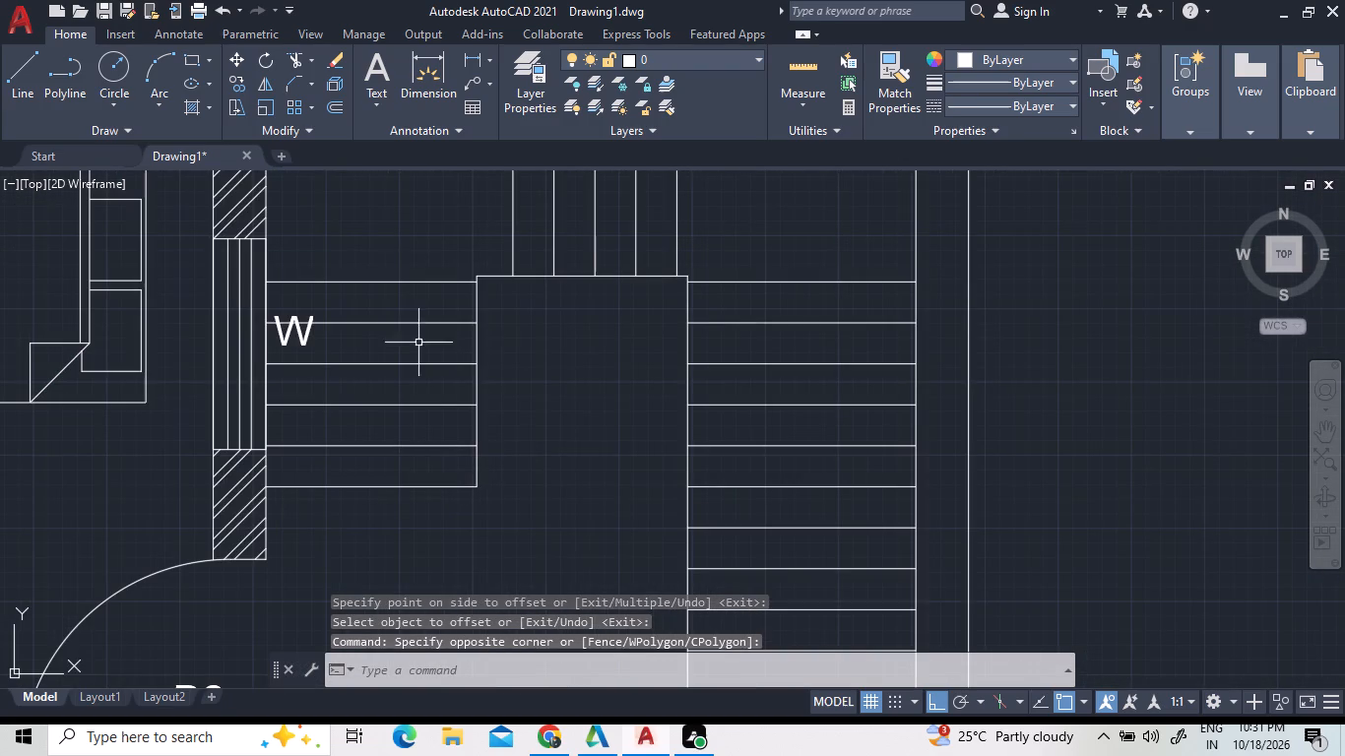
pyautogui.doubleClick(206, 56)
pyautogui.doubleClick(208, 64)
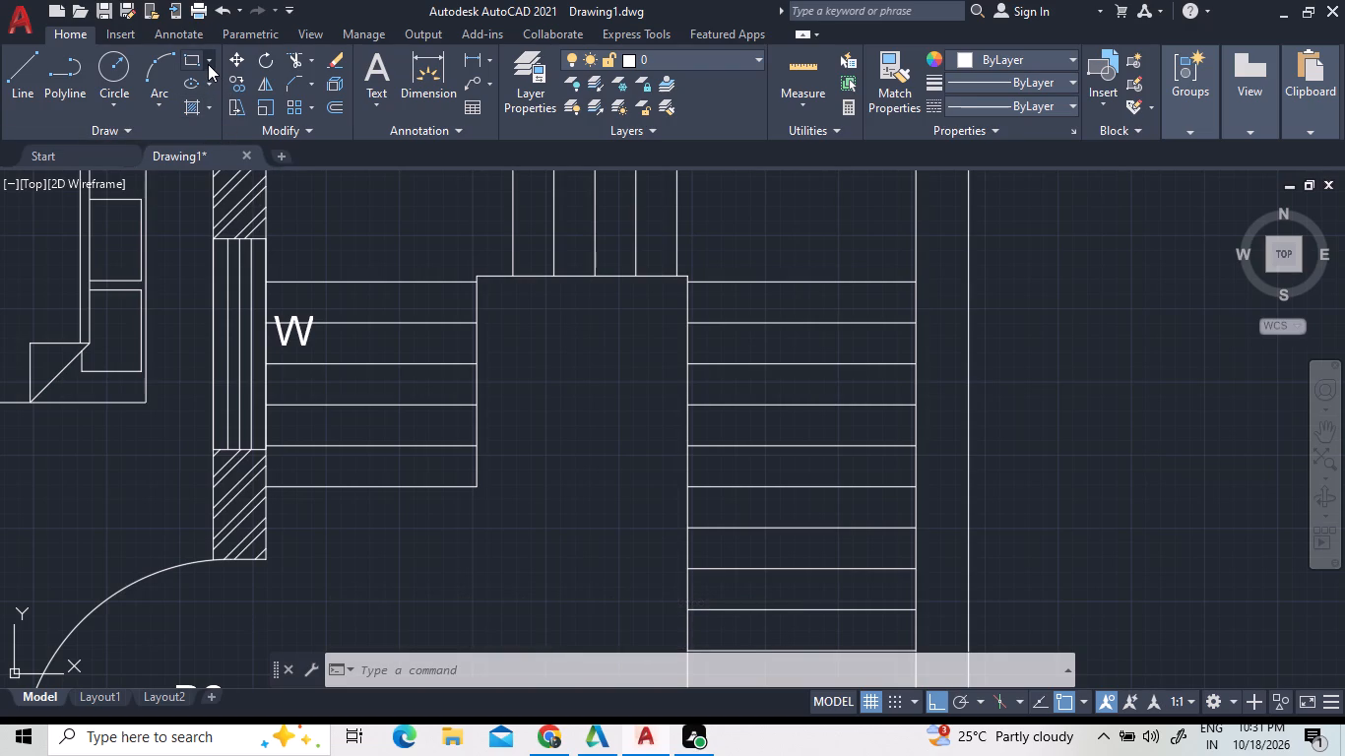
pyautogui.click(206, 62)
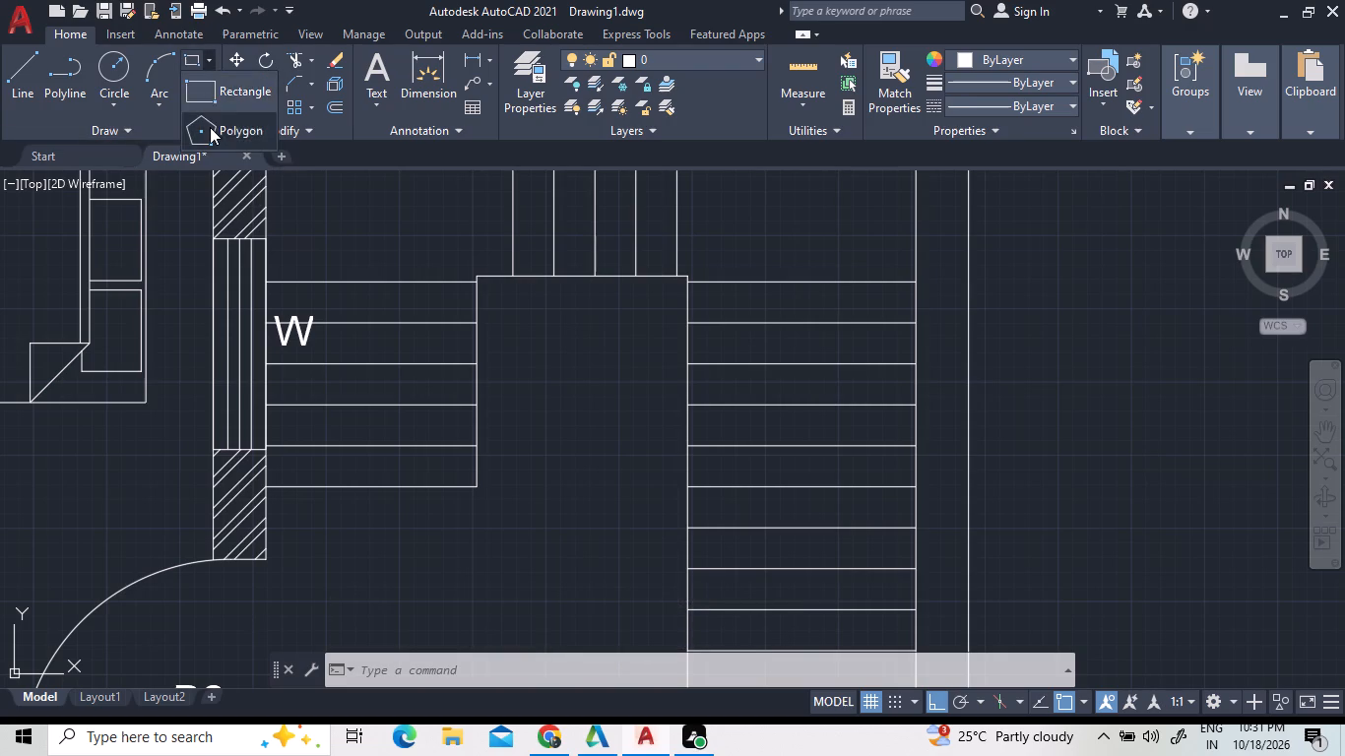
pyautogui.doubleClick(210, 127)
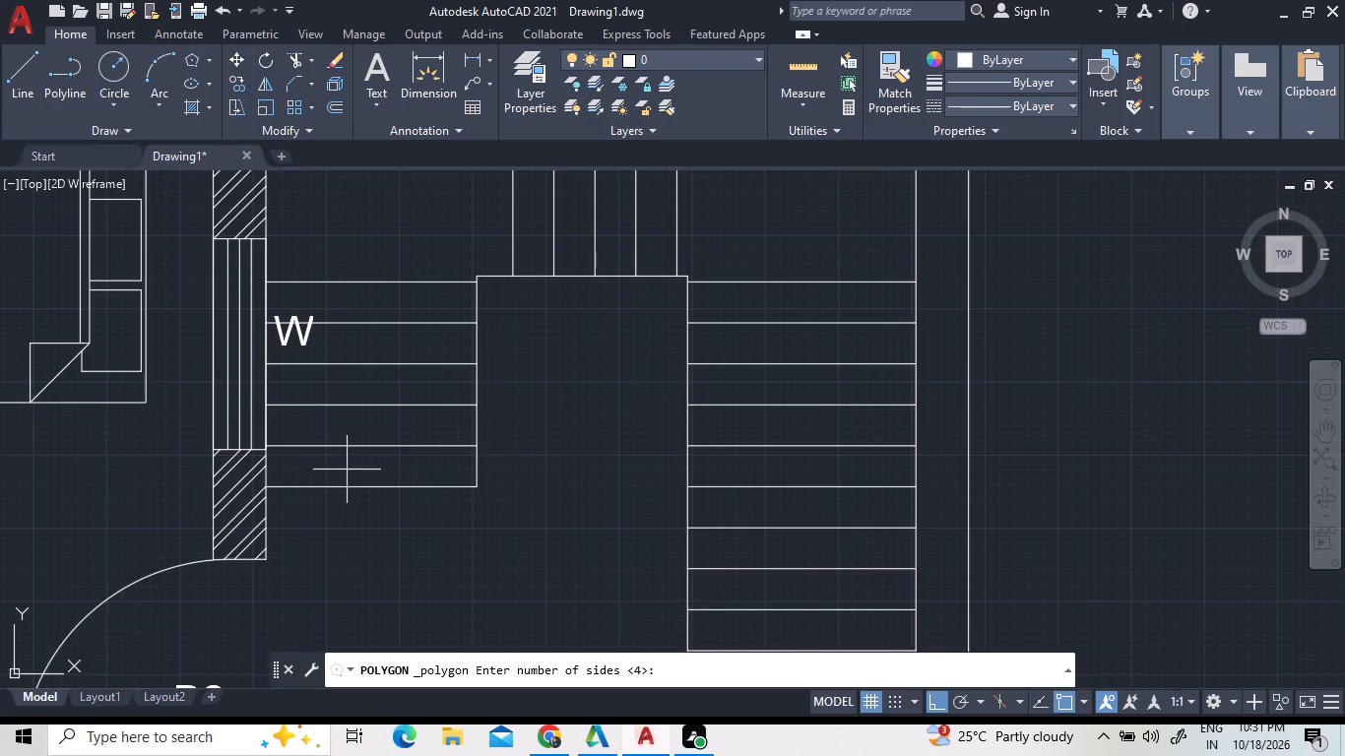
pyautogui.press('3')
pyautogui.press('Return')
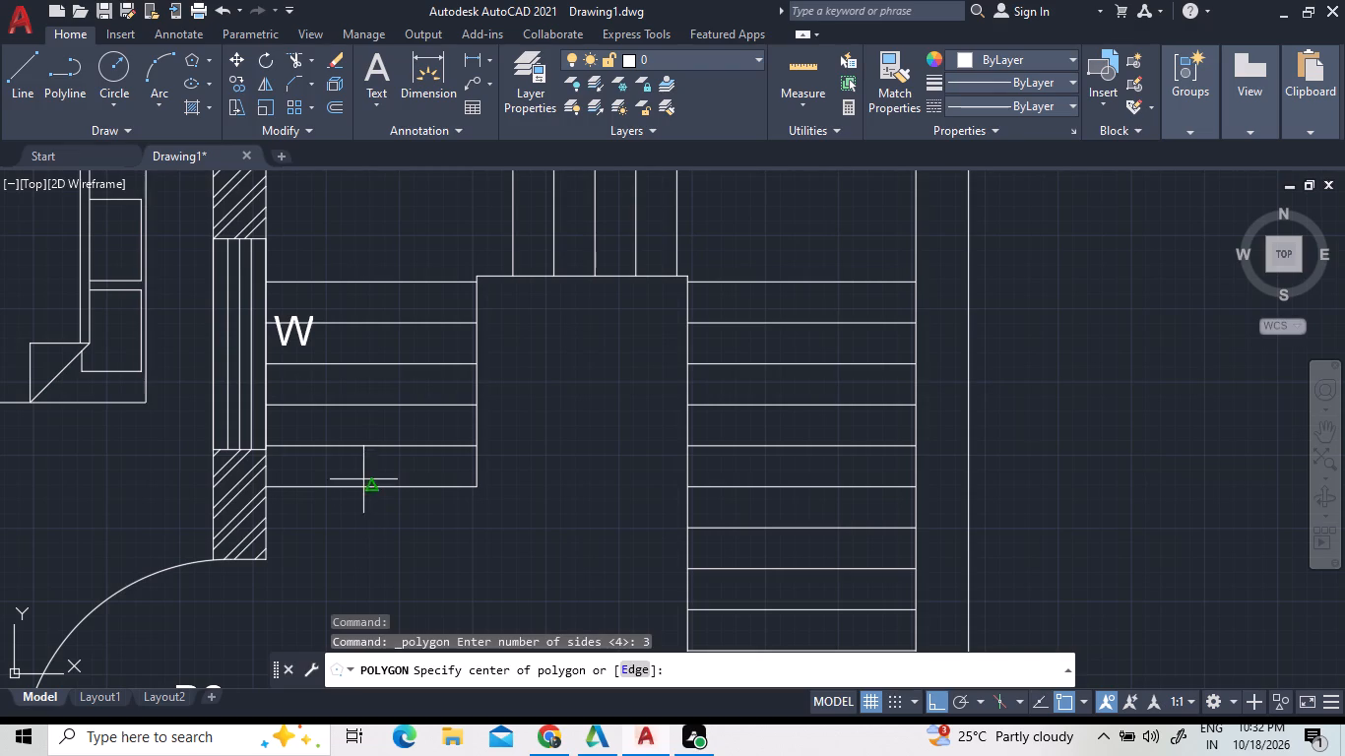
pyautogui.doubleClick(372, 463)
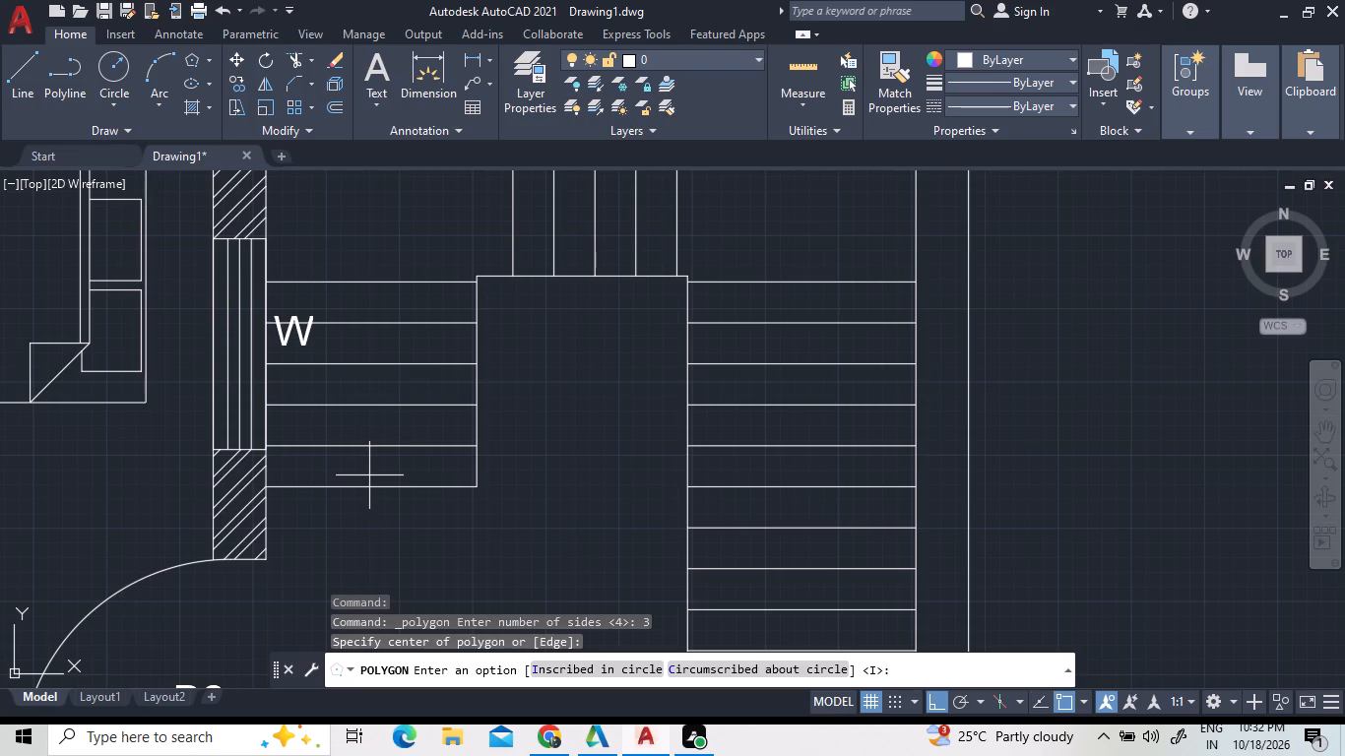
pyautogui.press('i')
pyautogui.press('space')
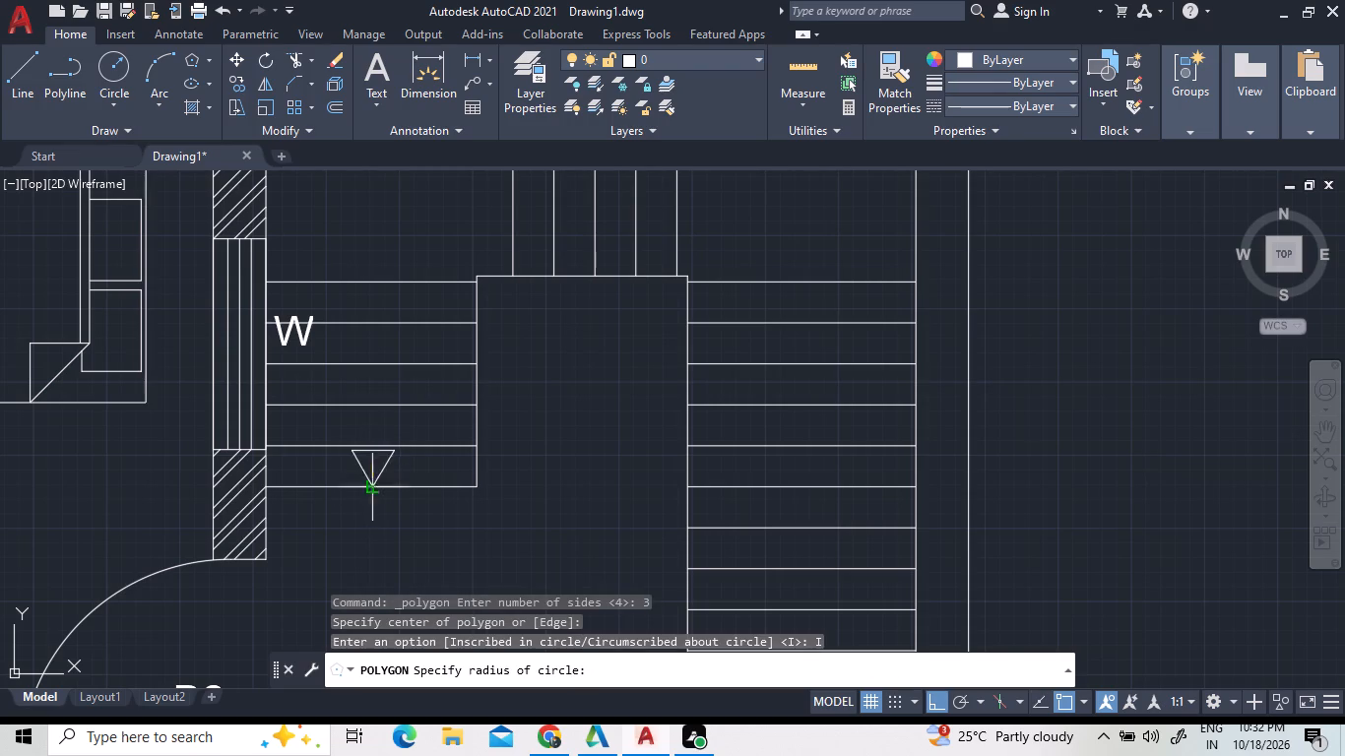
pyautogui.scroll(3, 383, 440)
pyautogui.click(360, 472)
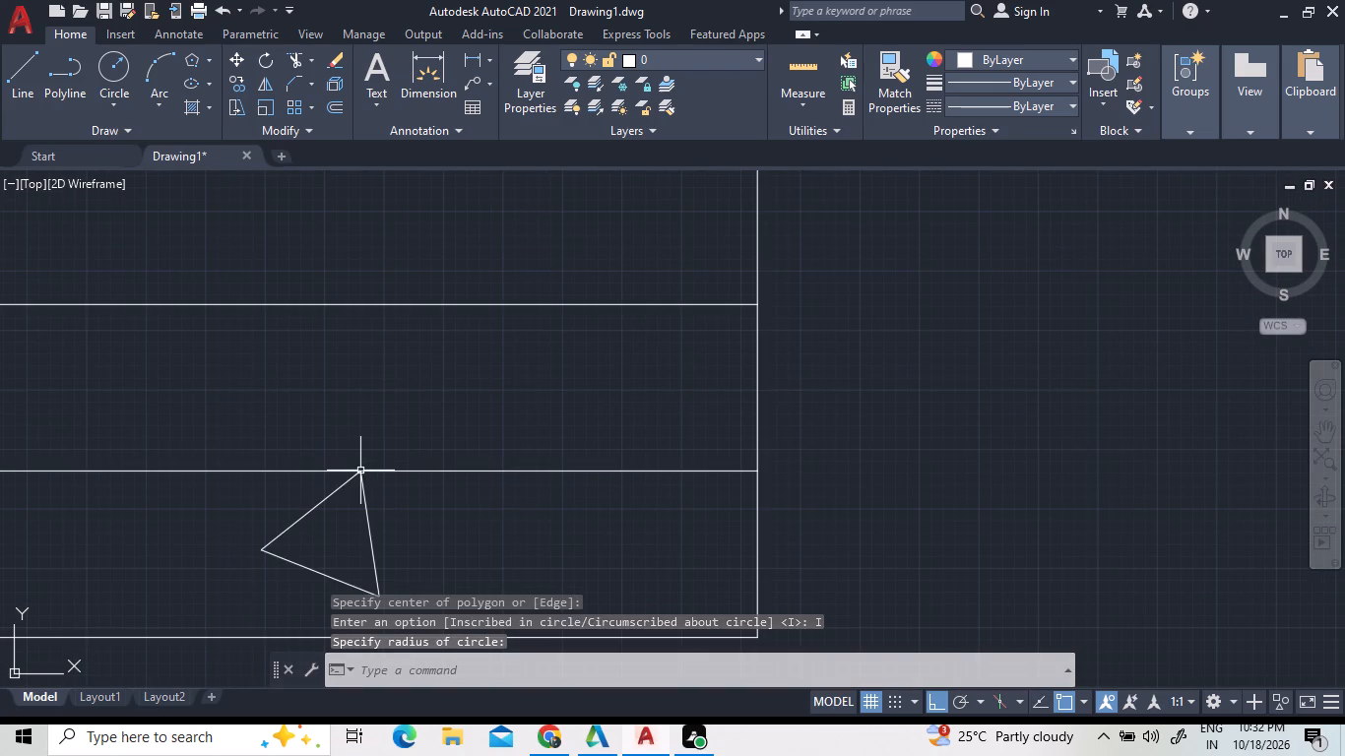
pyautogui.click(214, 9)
# Draw a three-sided polygon inscribed in a circle of about 6" radius, centred on the west flight's lowest step line and pointing north.
pyautogui.doubleClick(194, 55)
pyautogui.press('3')
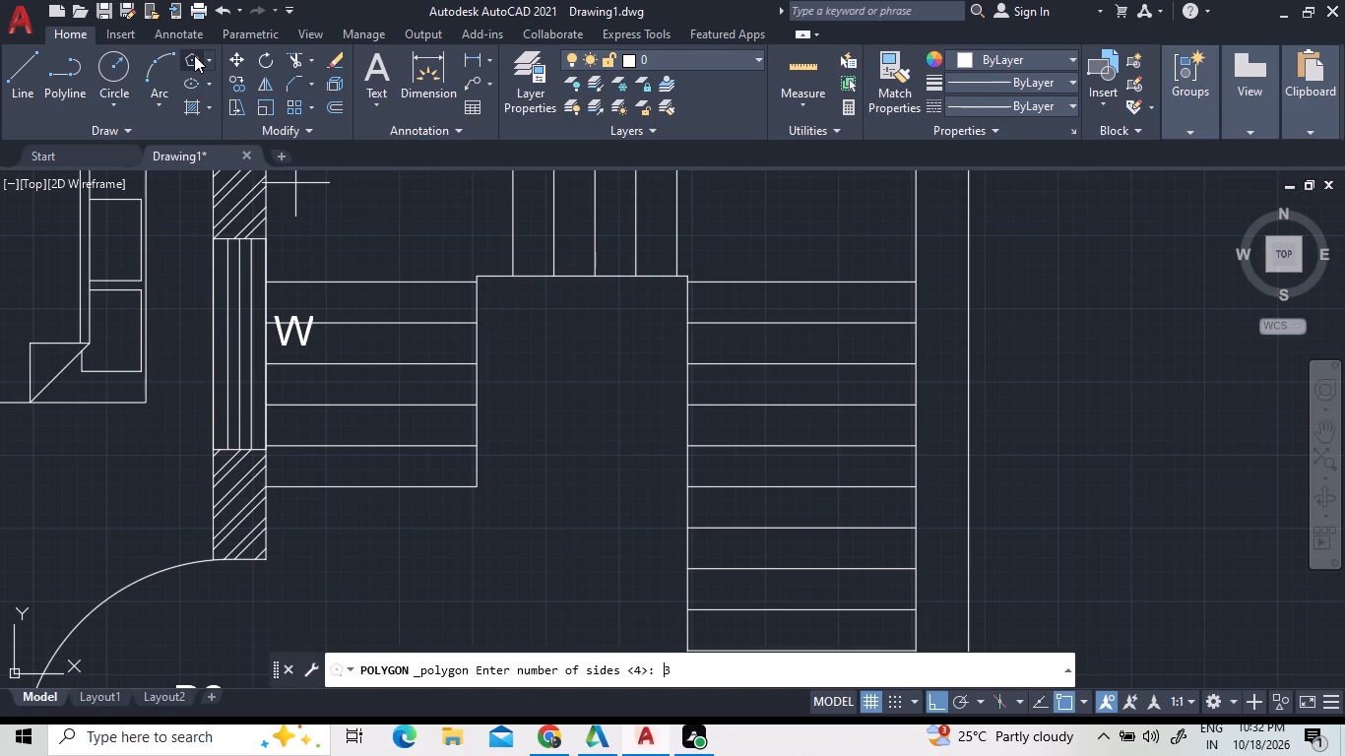
pyautogui.press('Return')
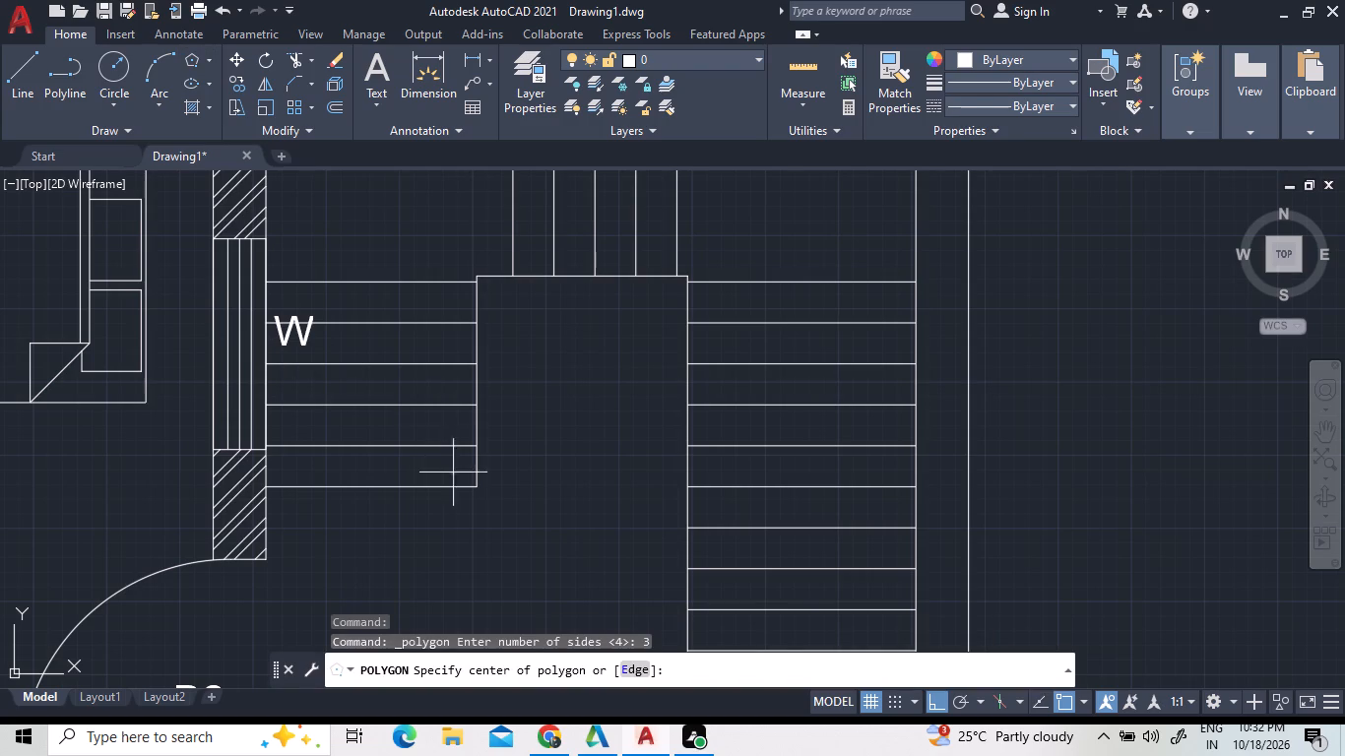
pyautogui.click(369, 485)
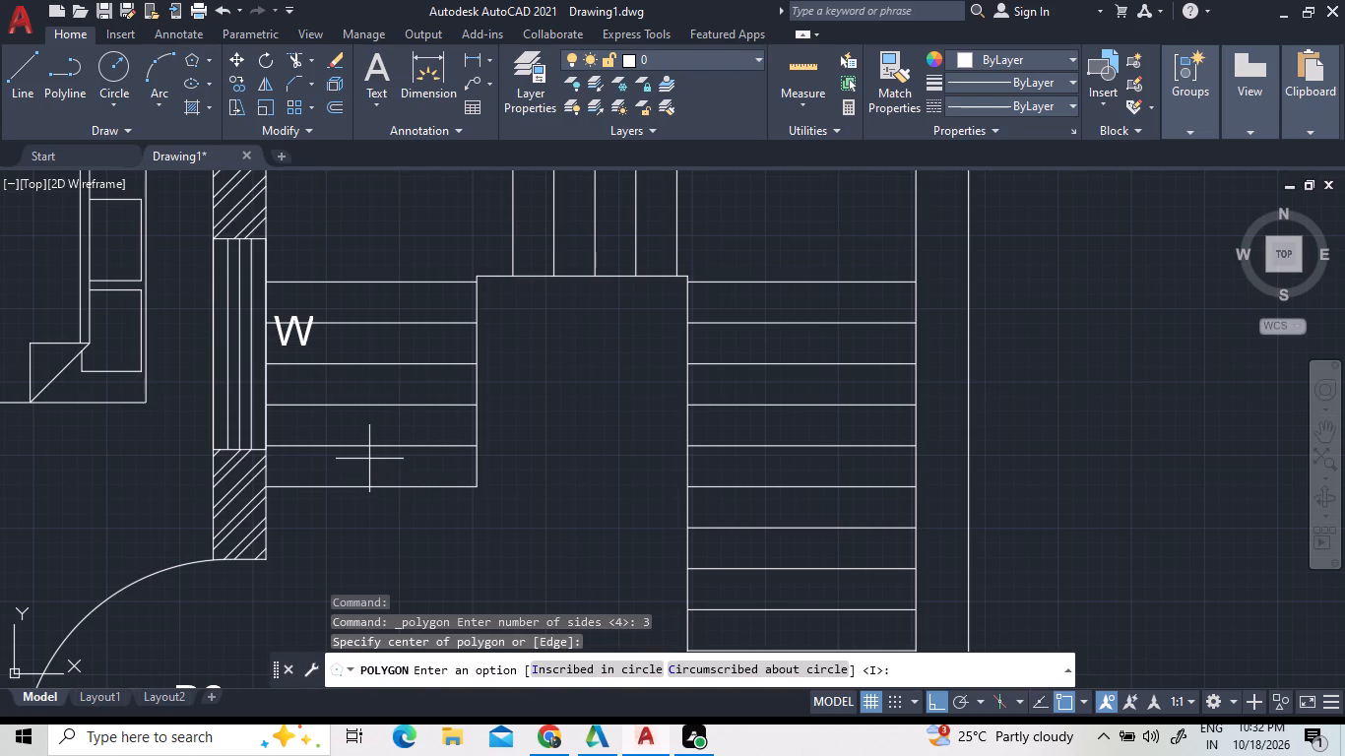
pyautogui.press('i')
pyautogui.press('Return')
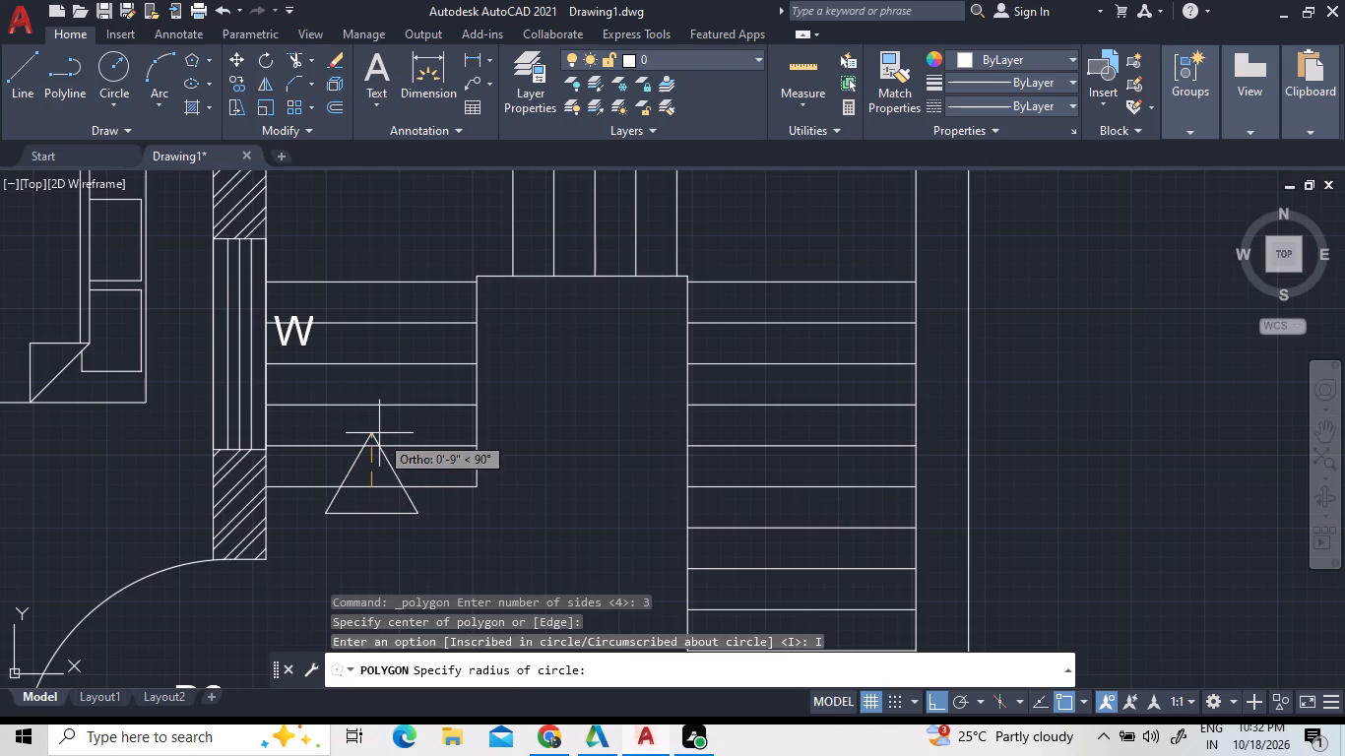
pyautogui.scroll(2, 372, 453)
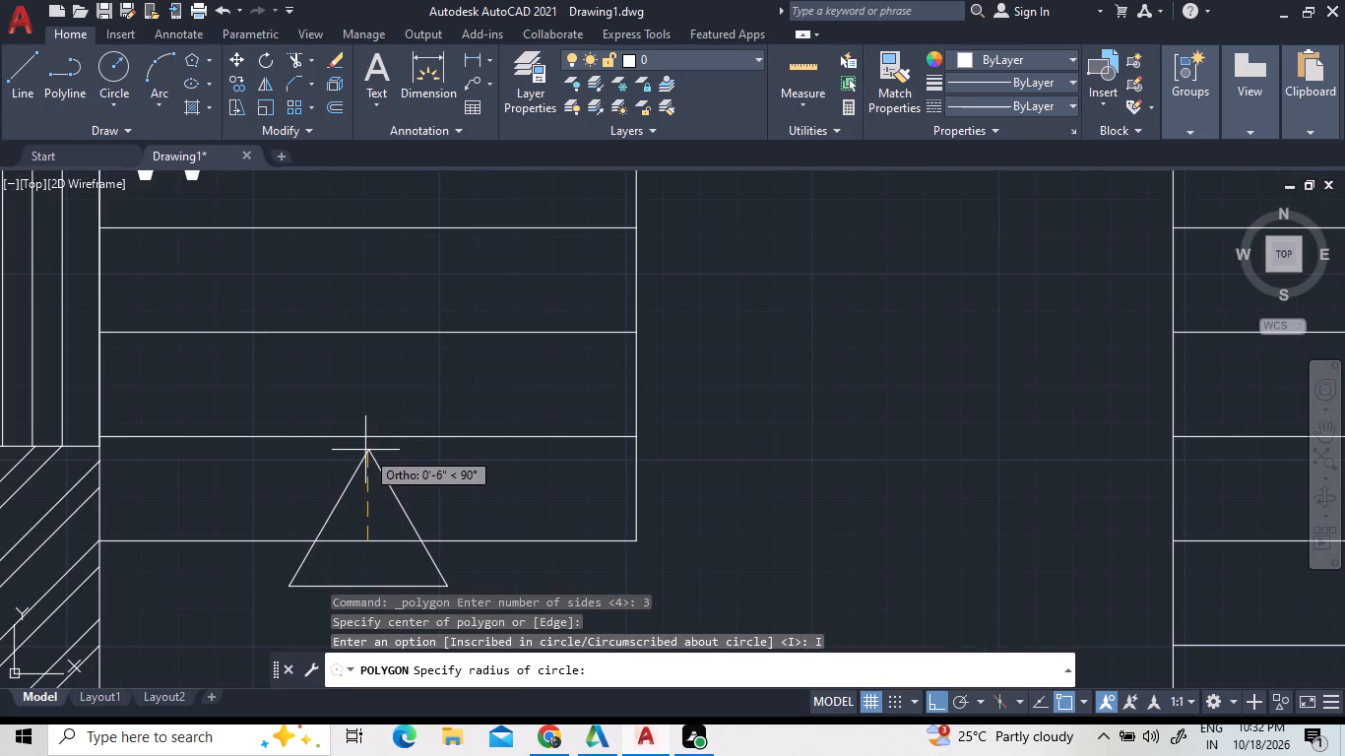
pyautogui.click(366, 453)
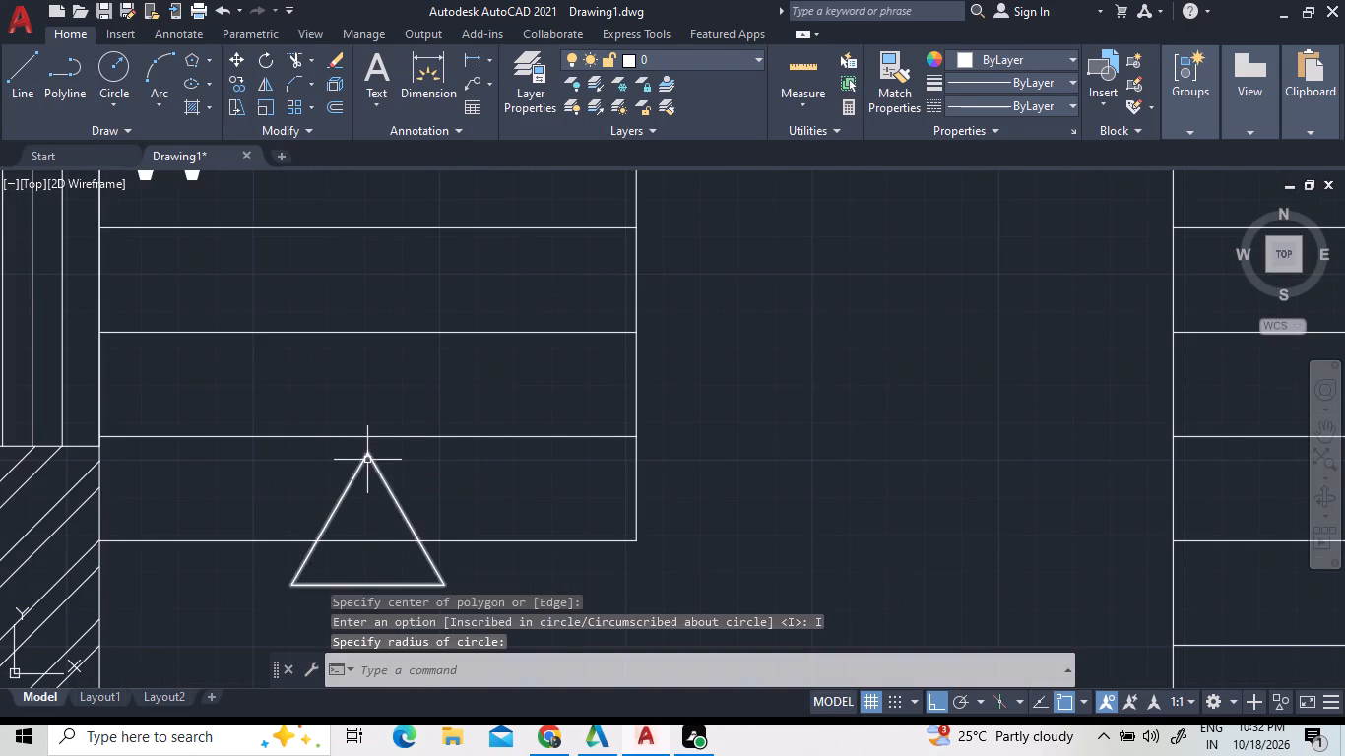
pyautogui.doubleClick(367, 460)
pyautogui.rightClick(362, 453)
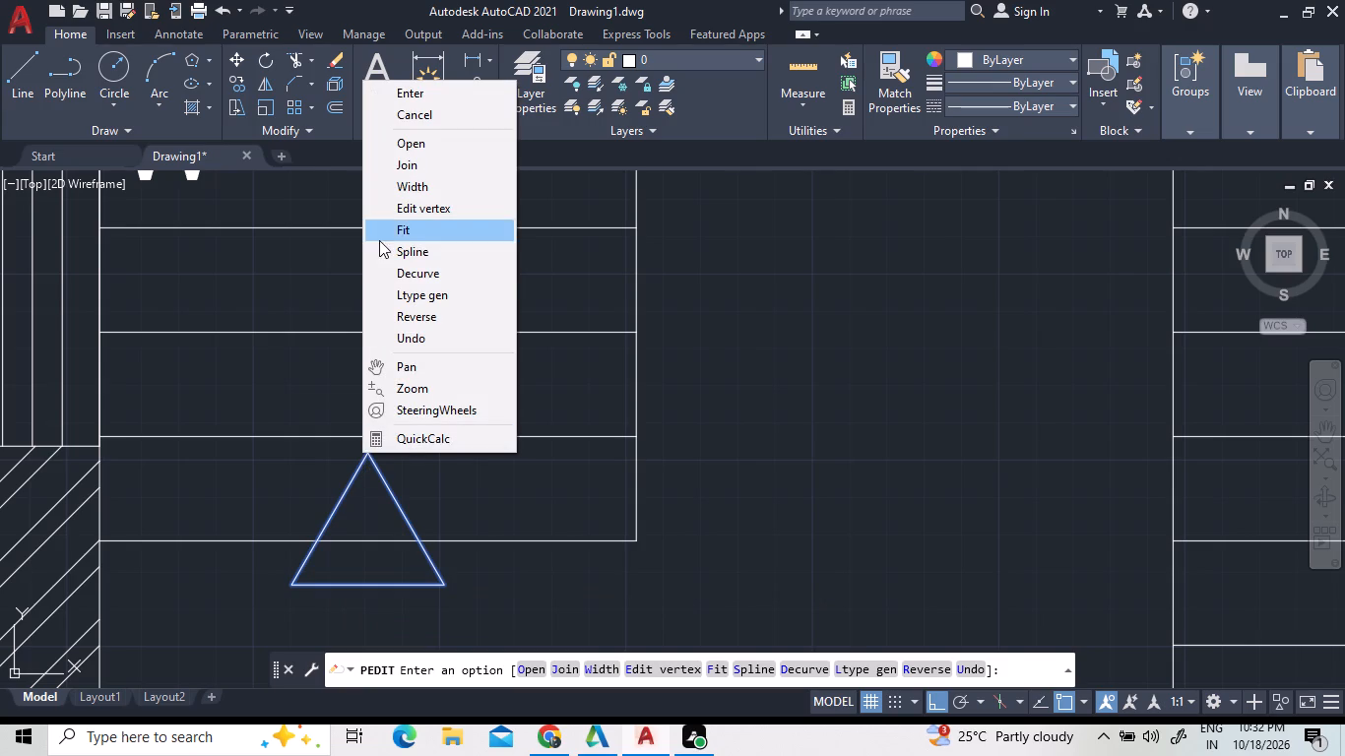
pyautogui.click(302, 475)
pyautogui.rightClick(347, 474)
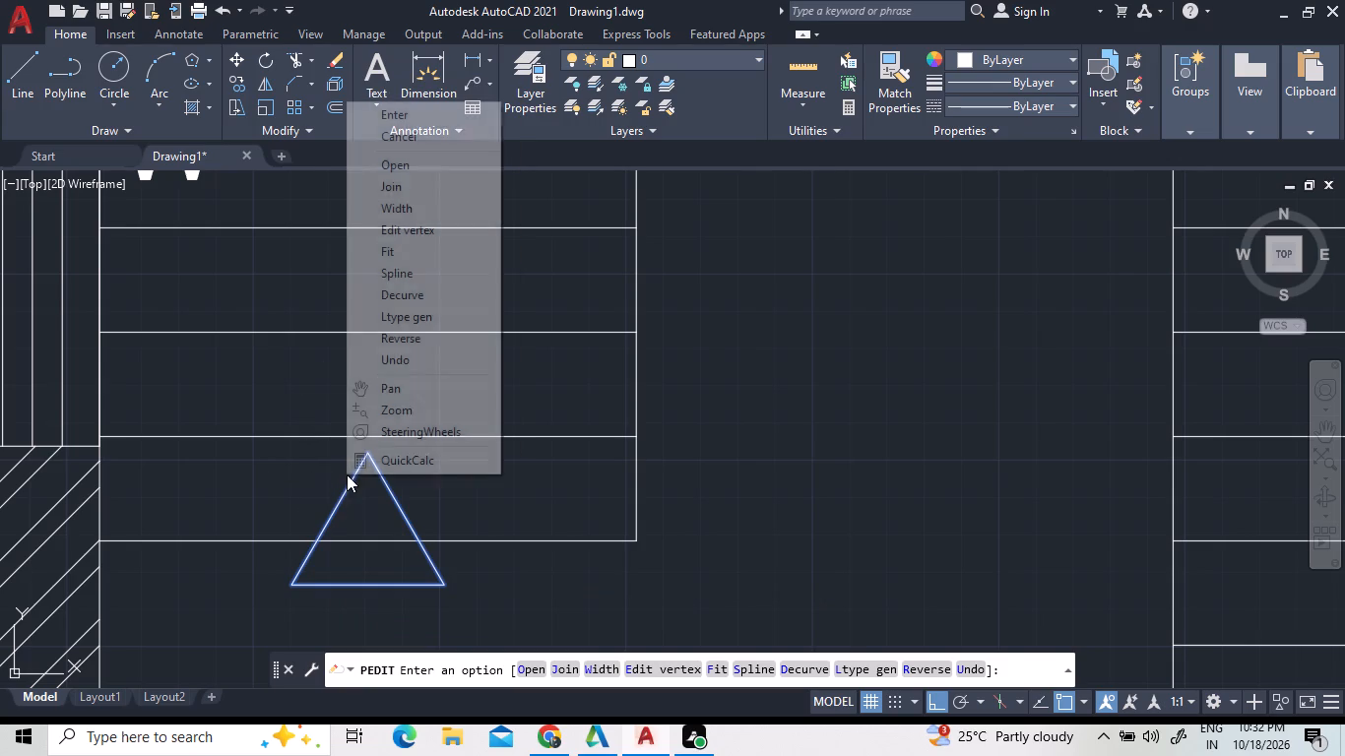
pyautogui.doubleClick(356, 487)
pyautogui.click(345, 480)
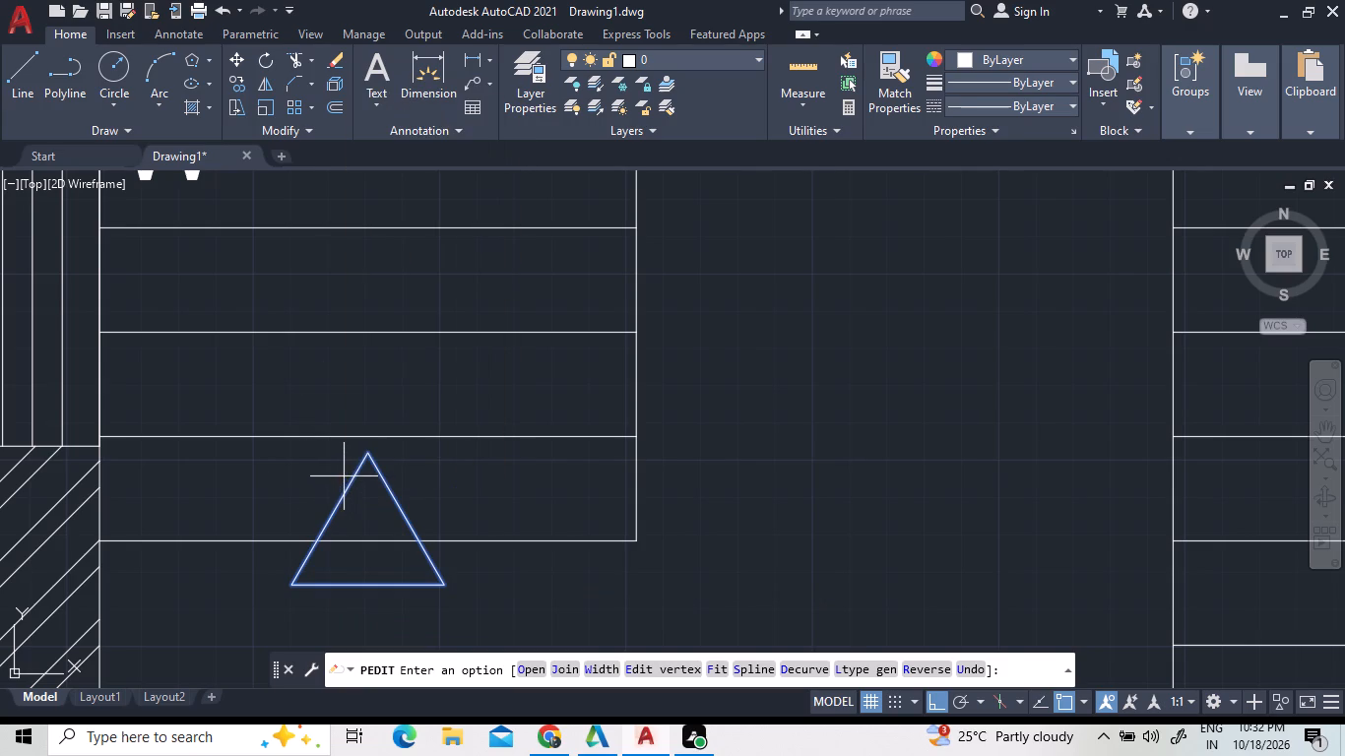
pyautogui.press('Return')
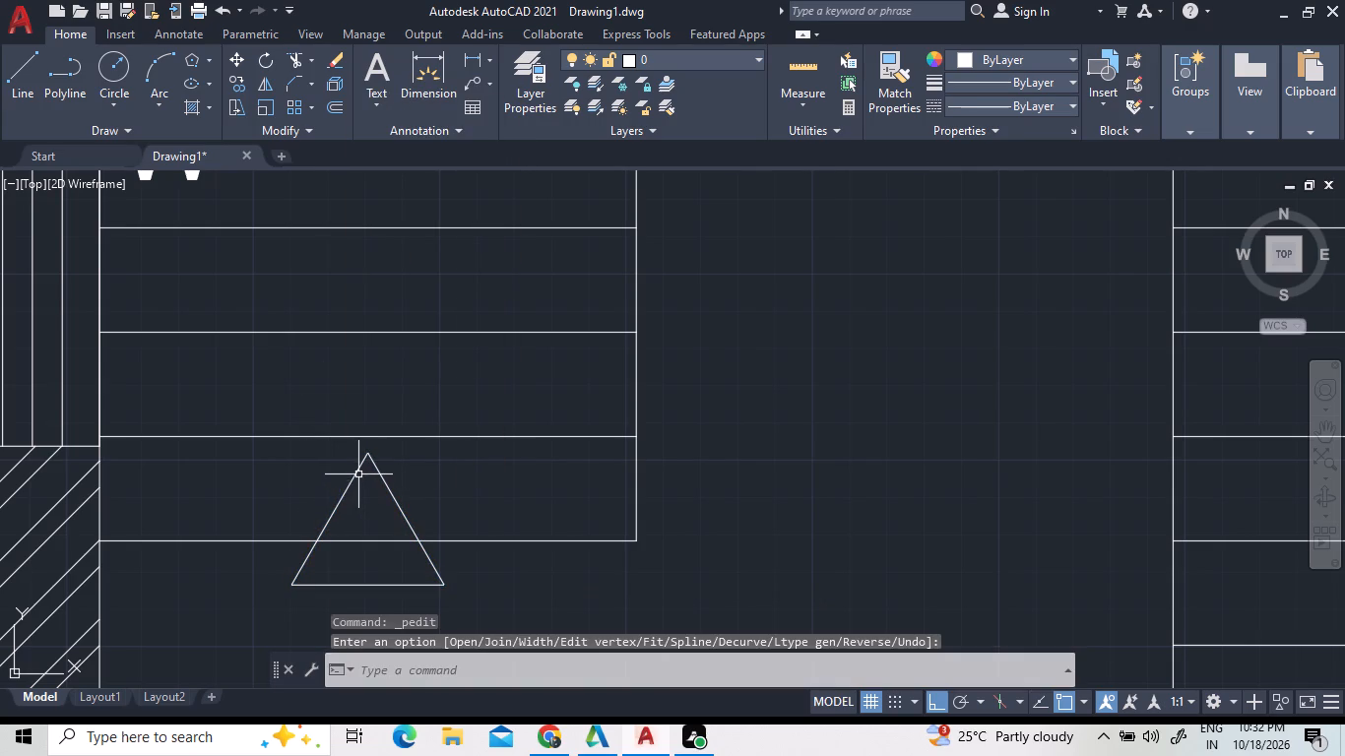
# Move the triangle north by its apex to the midpoint of the west flight's second step line from the south.
pyautogui.click(357, 473)
pyautogui.rightClick(357, 472)
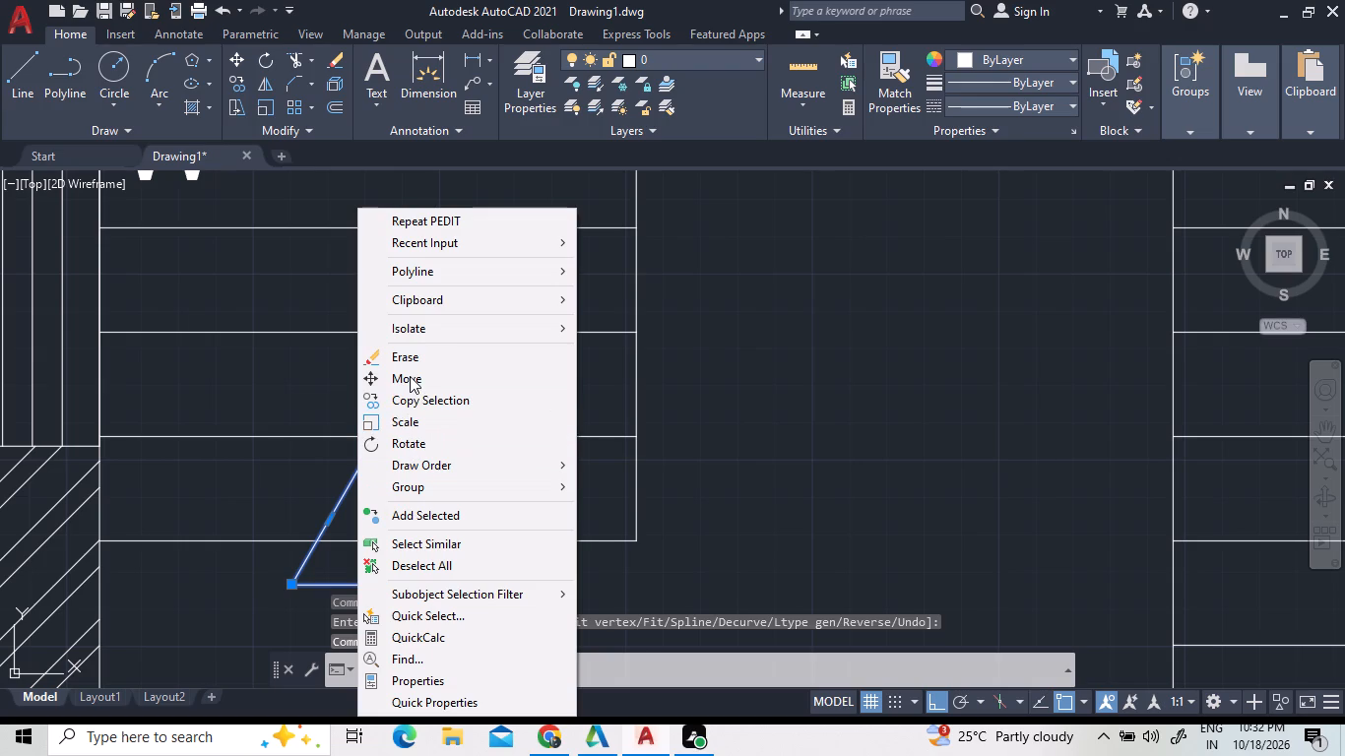
pyautogui.click(410, 376)
pyautogui.click(367, 448)
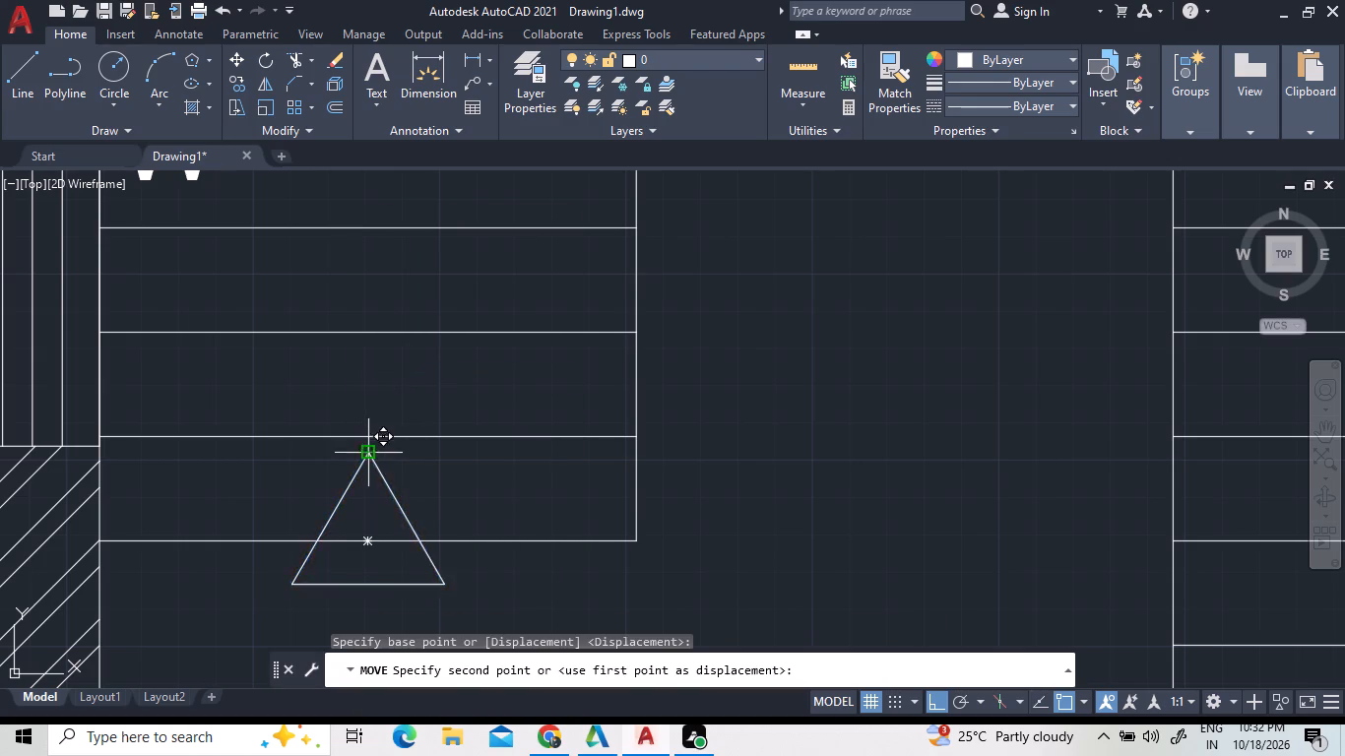
pyautogui.scroll(4, 367, 438)
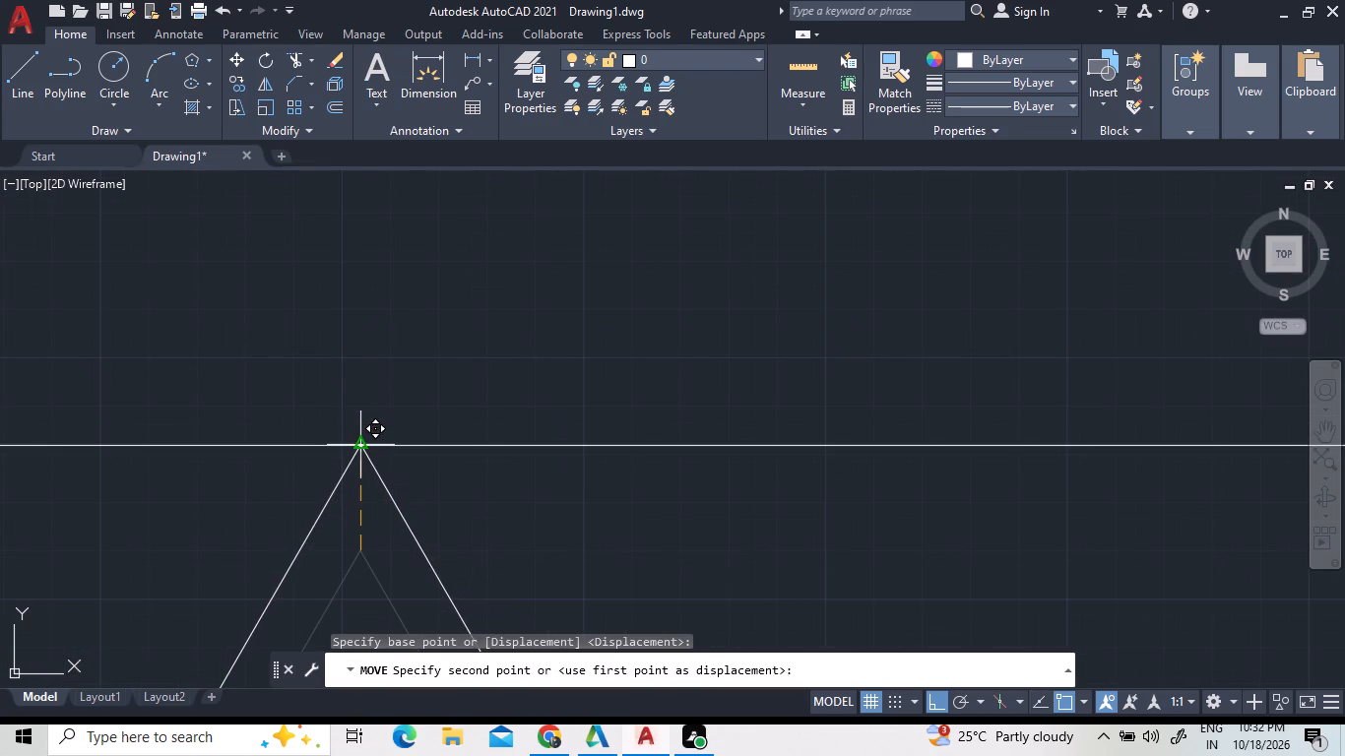
pyautogui.click(361, 442)
# Move the triangle north by the midpoint of its base onto the west flight's lowest step line.
pyautogui.scroll(-5, 391, 392)
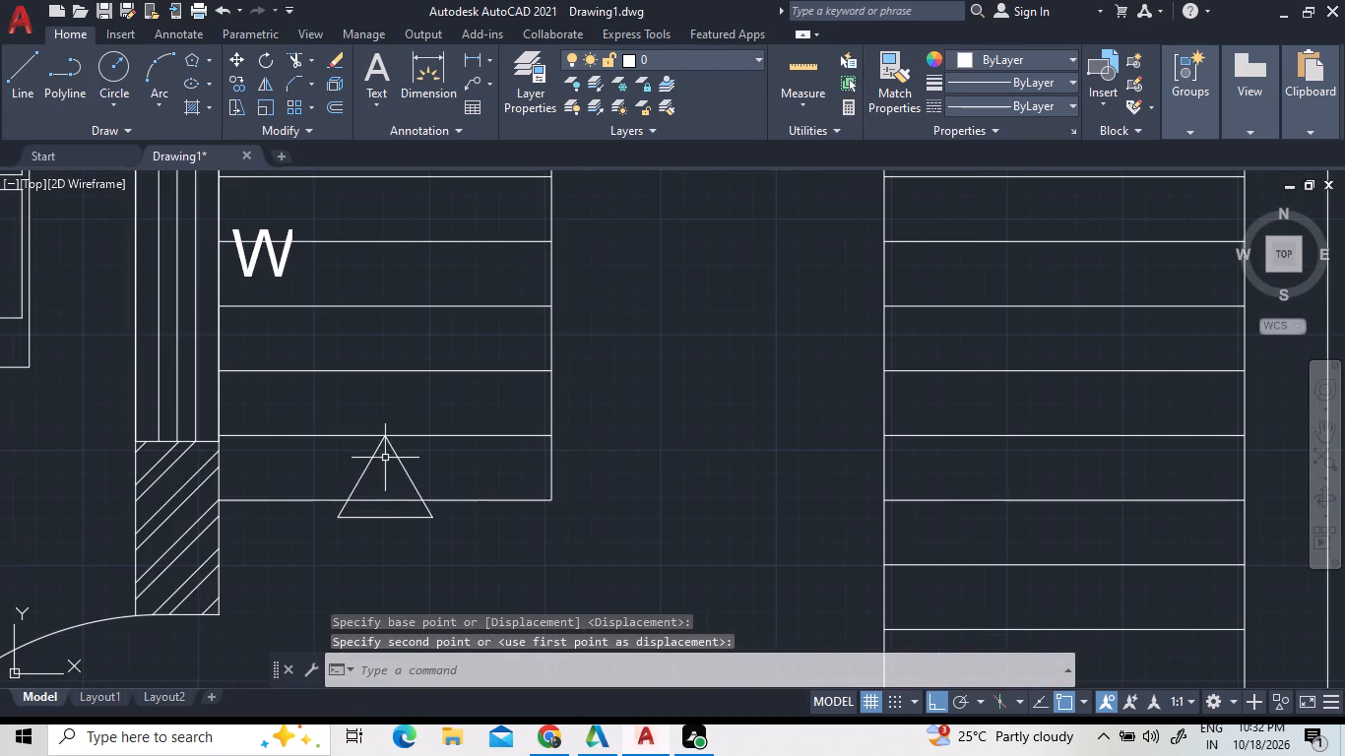
pyautogui.click(374, 516)
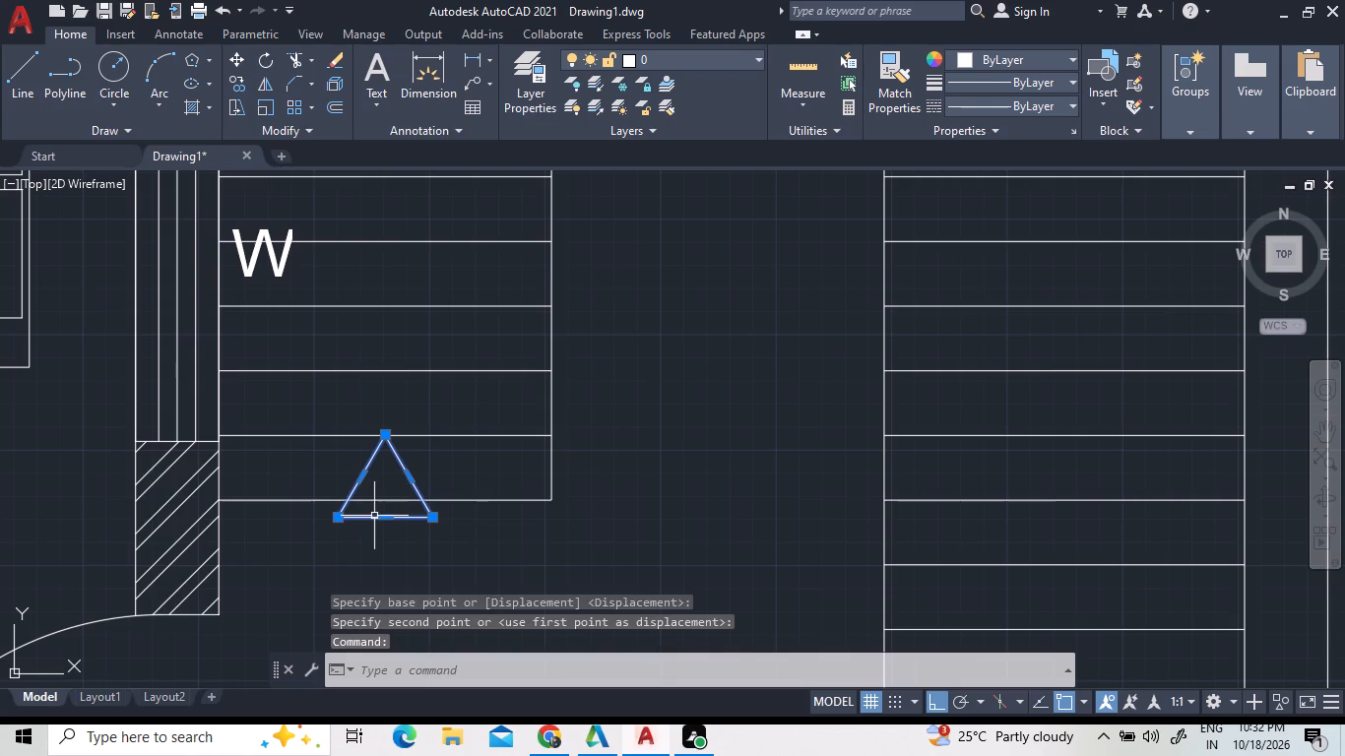
pyautogui.rightClick(374, 515)
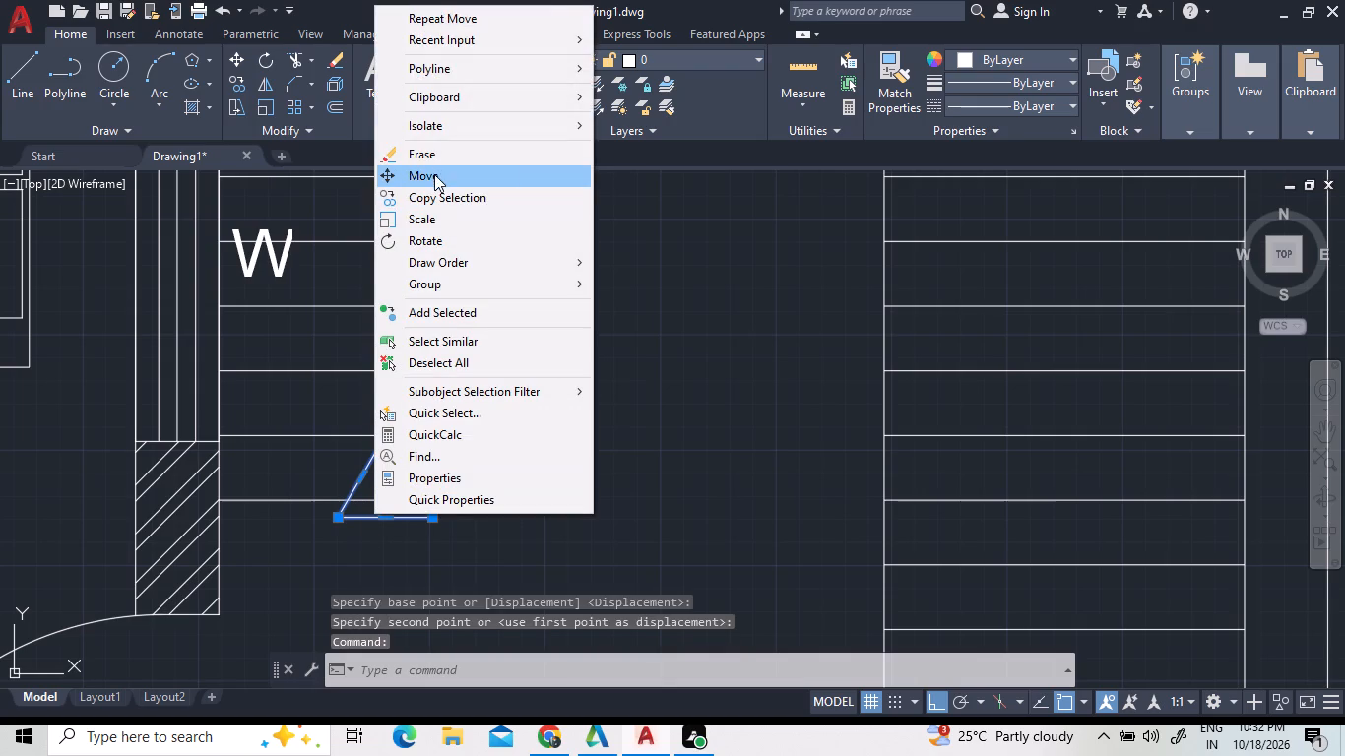
pyautogui.click(435, 174)
pyautogui.click(385, 513)
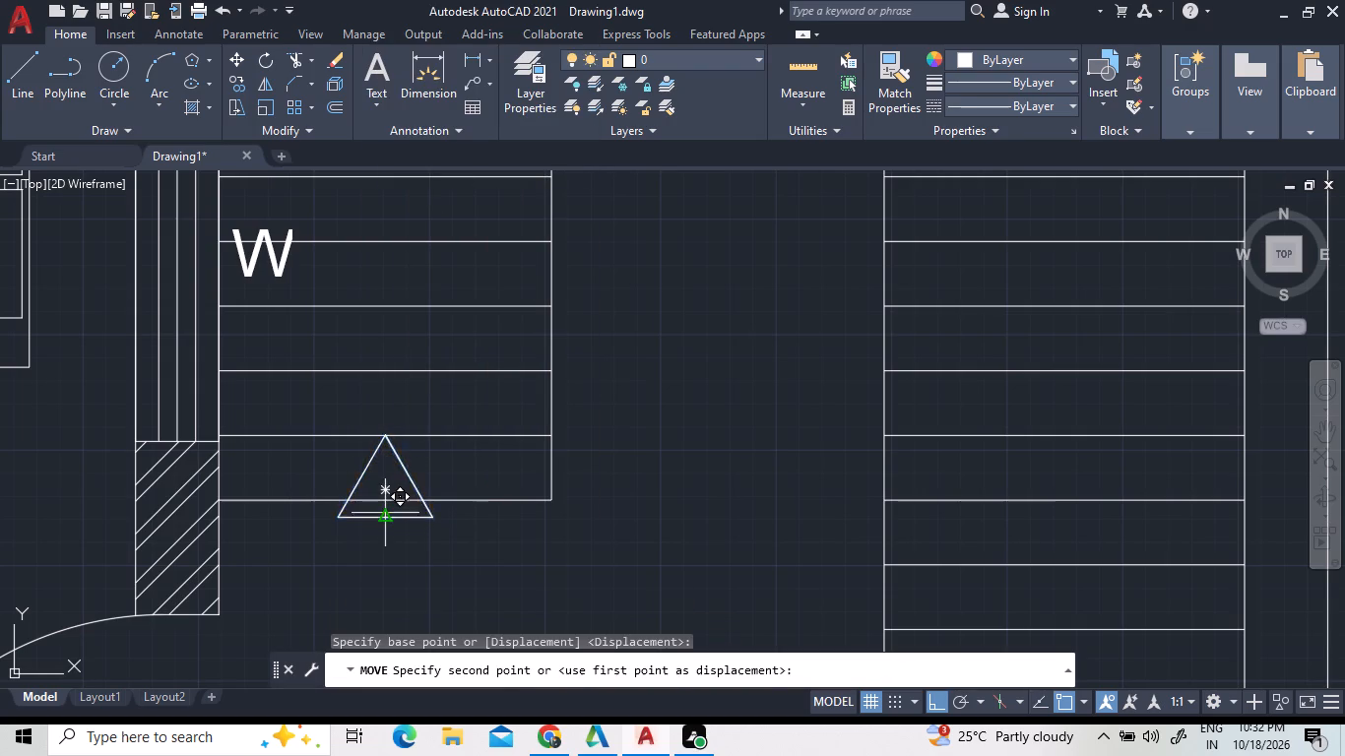
pyautogui.scroll(4, 388, 503)
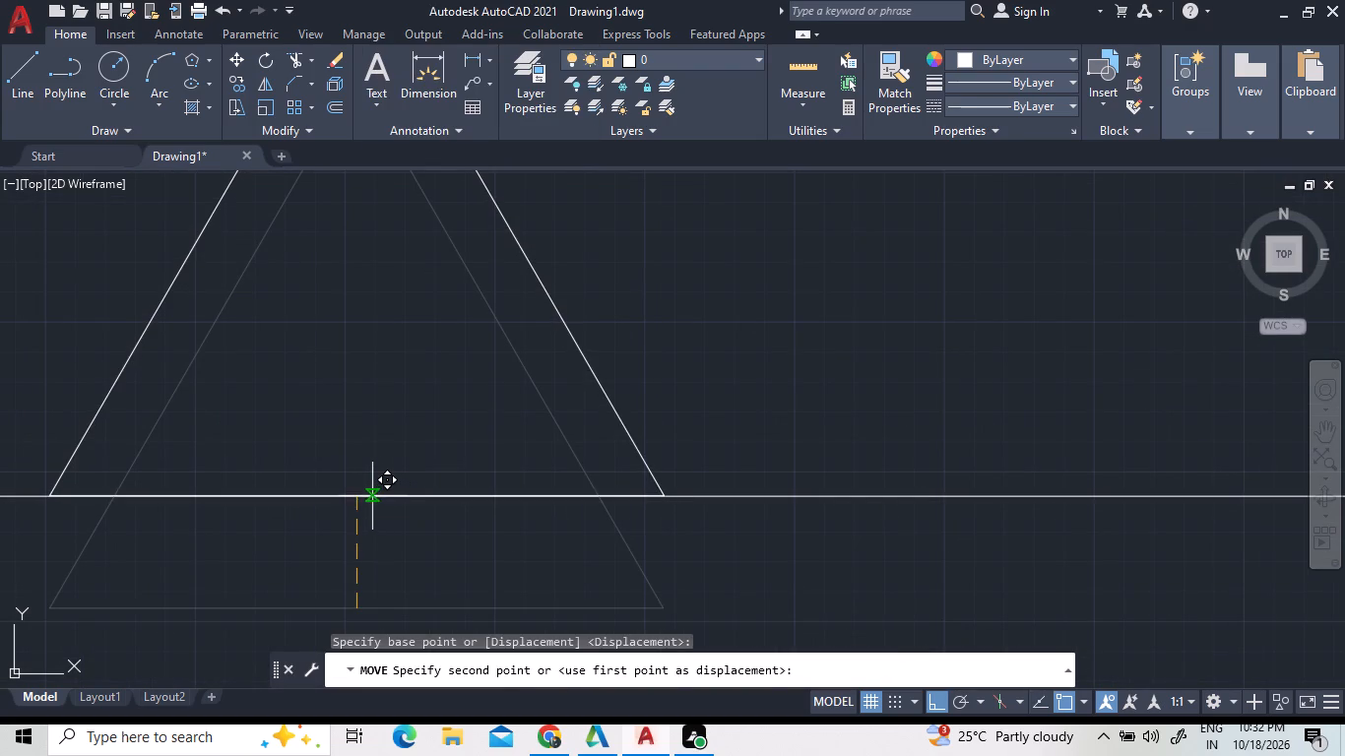
pyautogui.click(355, 496)
pyautogui.scroll(-3, 356, 497)
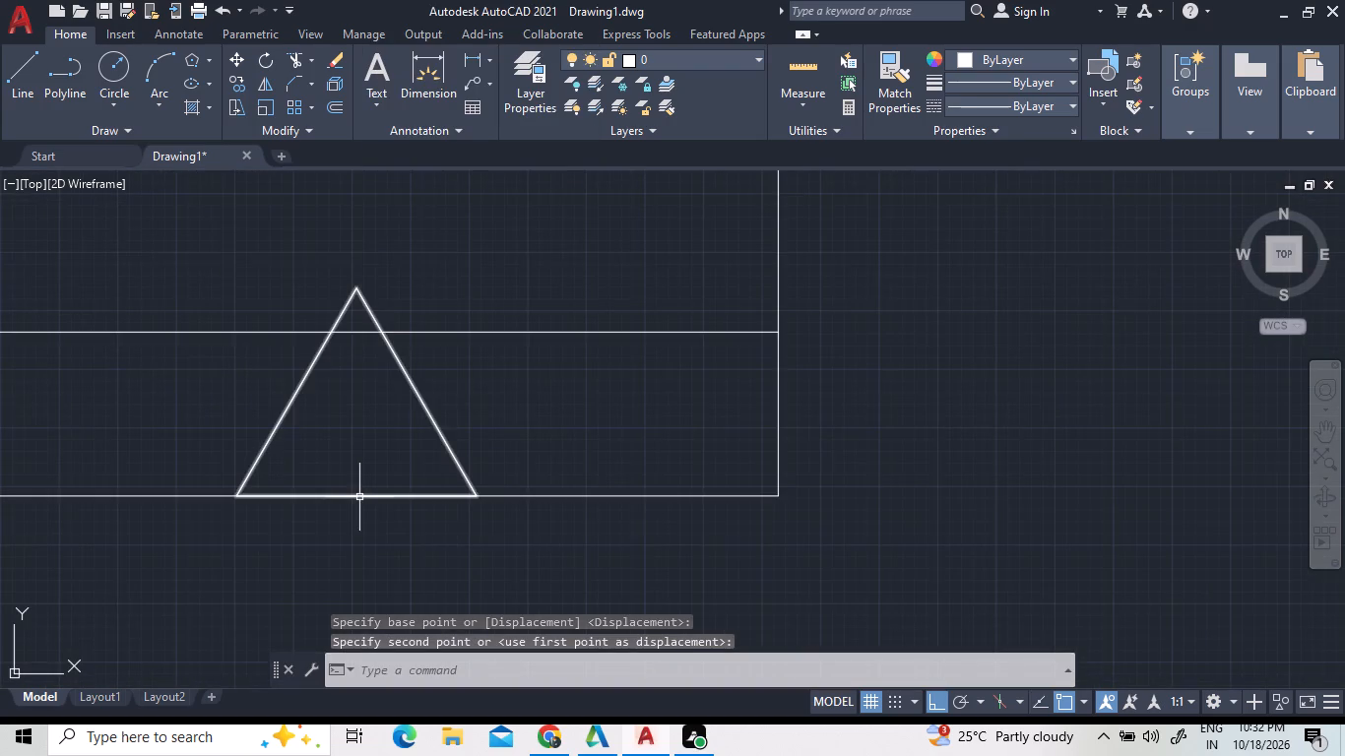
pyautogui.scroll(-2, 359, 497)
# Stretch the triangle's apex vertex south onto the west flight's second step line from the south, and clear the selection.
pyautogui.click(358, 418)
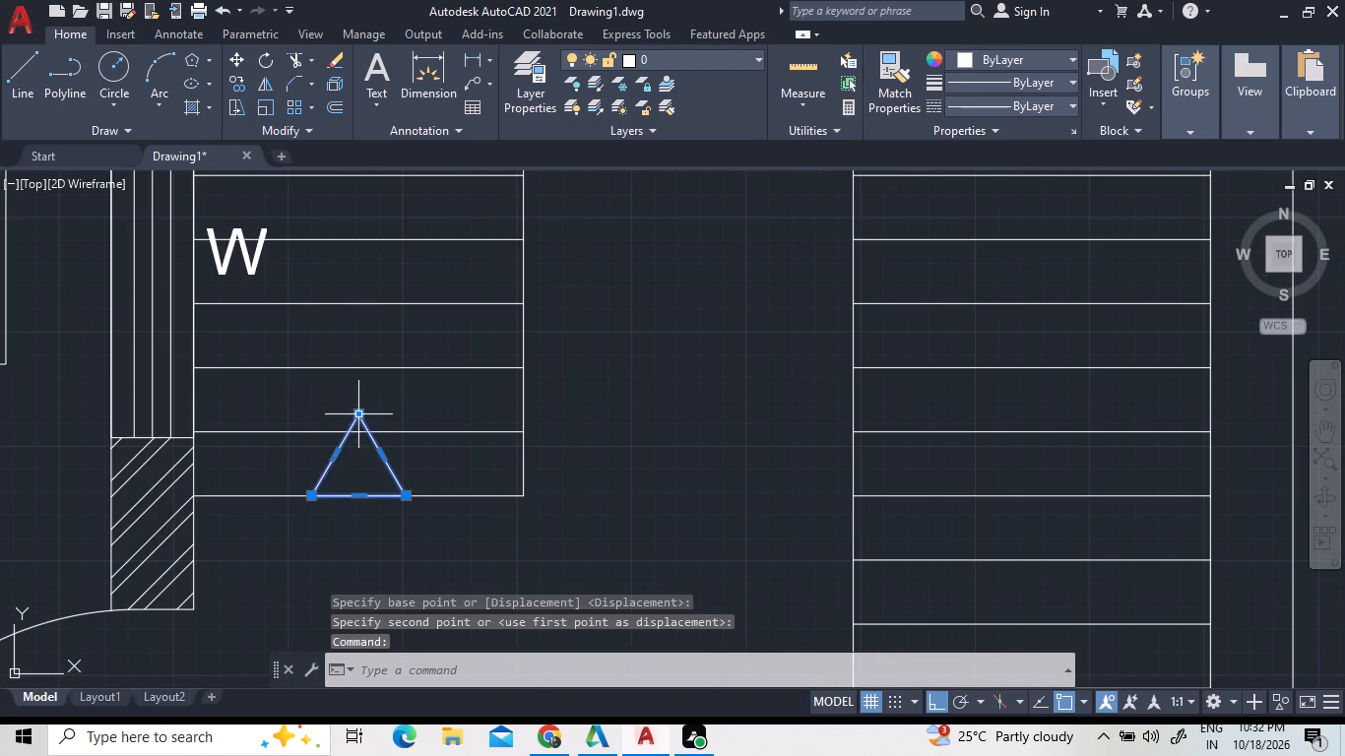
pyautogui.scroll(3, 354, 423)
pyautogui.rightClick(366, 387)
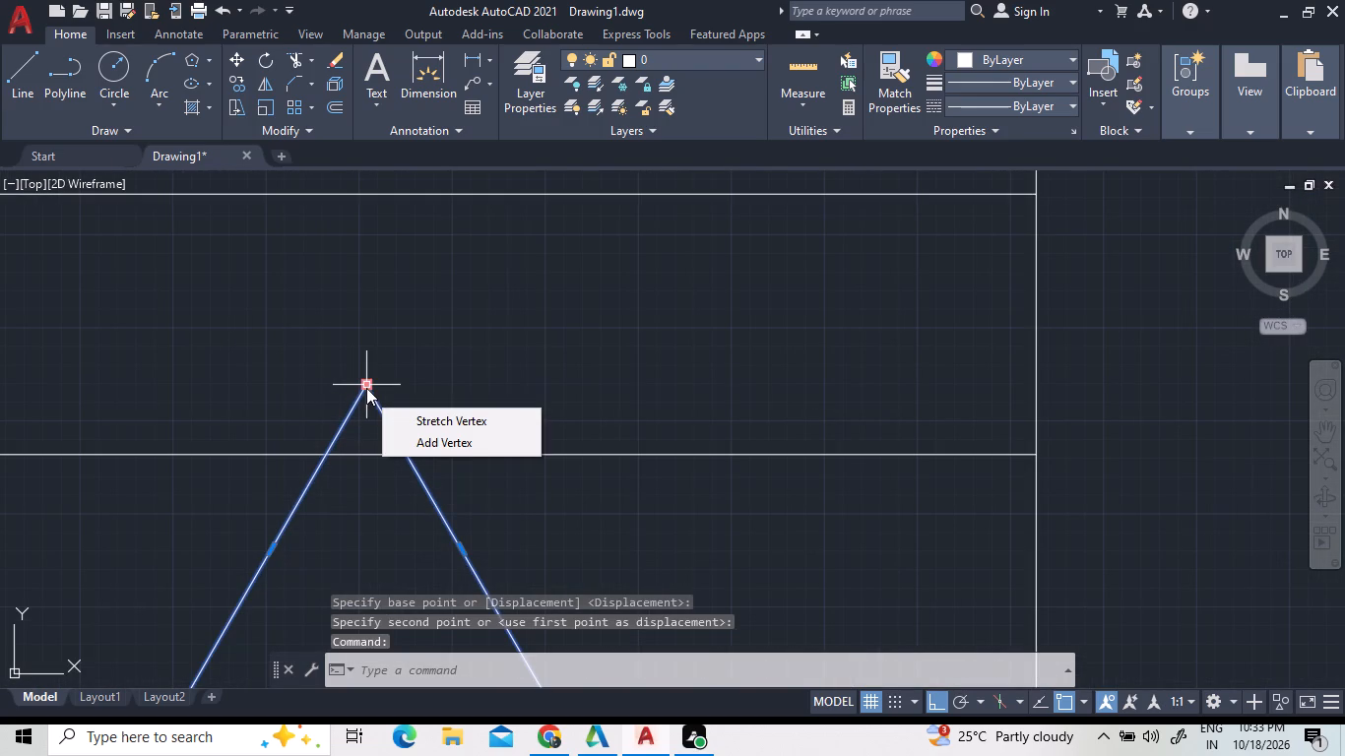
pyautogui.click(365, 388)
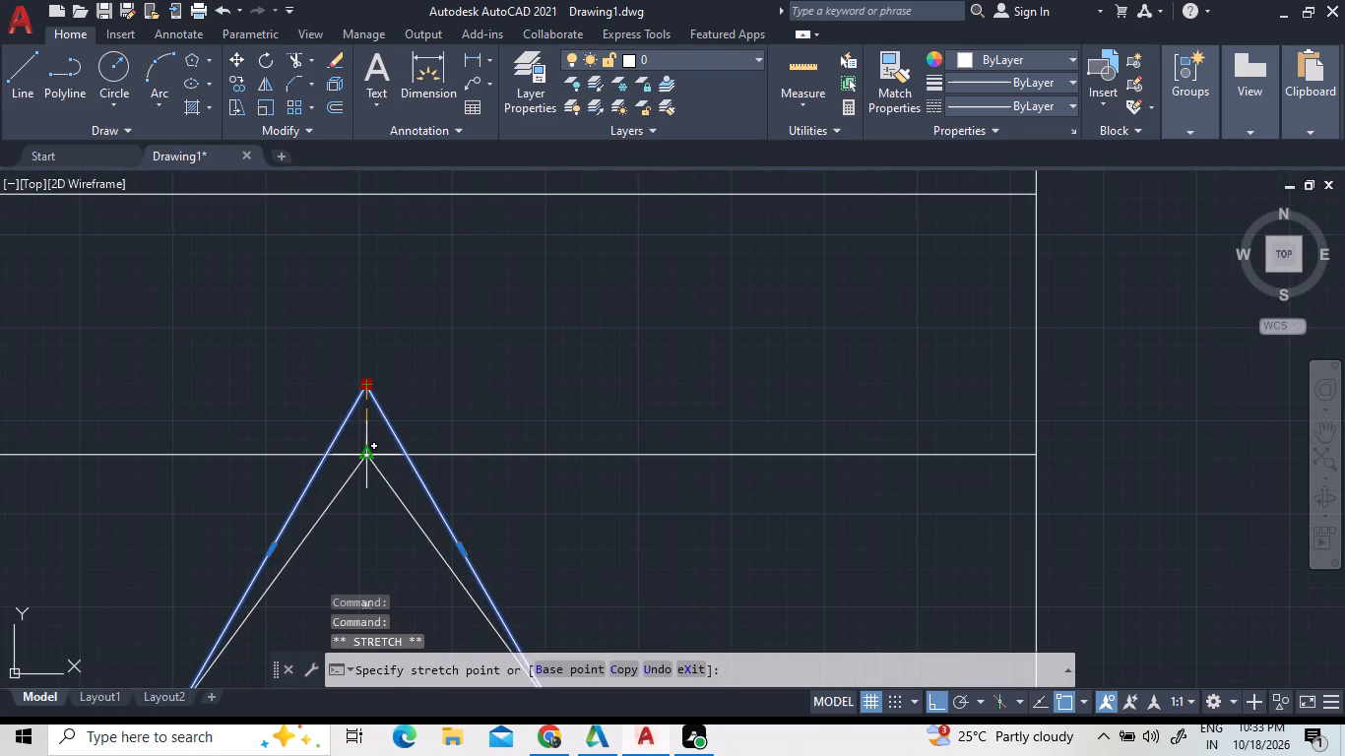
pyautogui.click(365, 453)
pyautogui.scroll(-3, 388, 405)
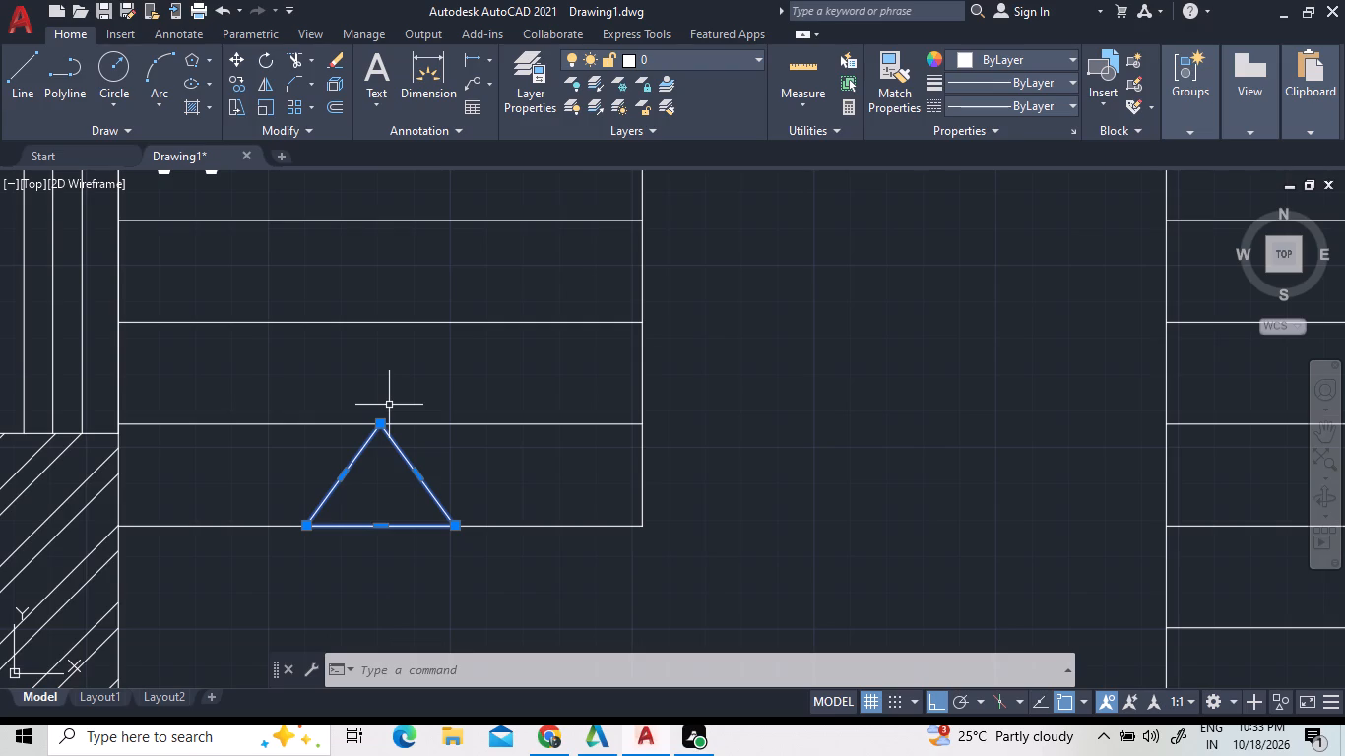
pyautogui.scroll(-2, 398, 422)
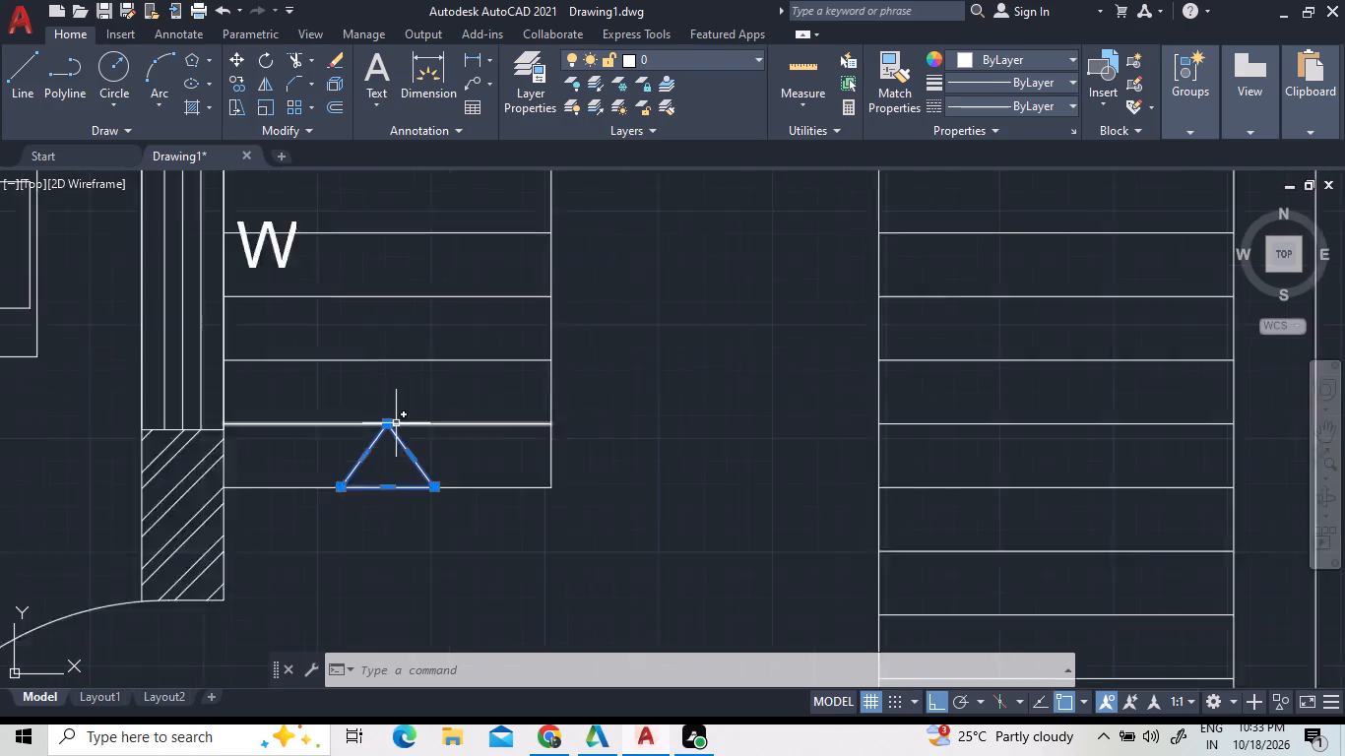
pyautogui.click(439, 236)
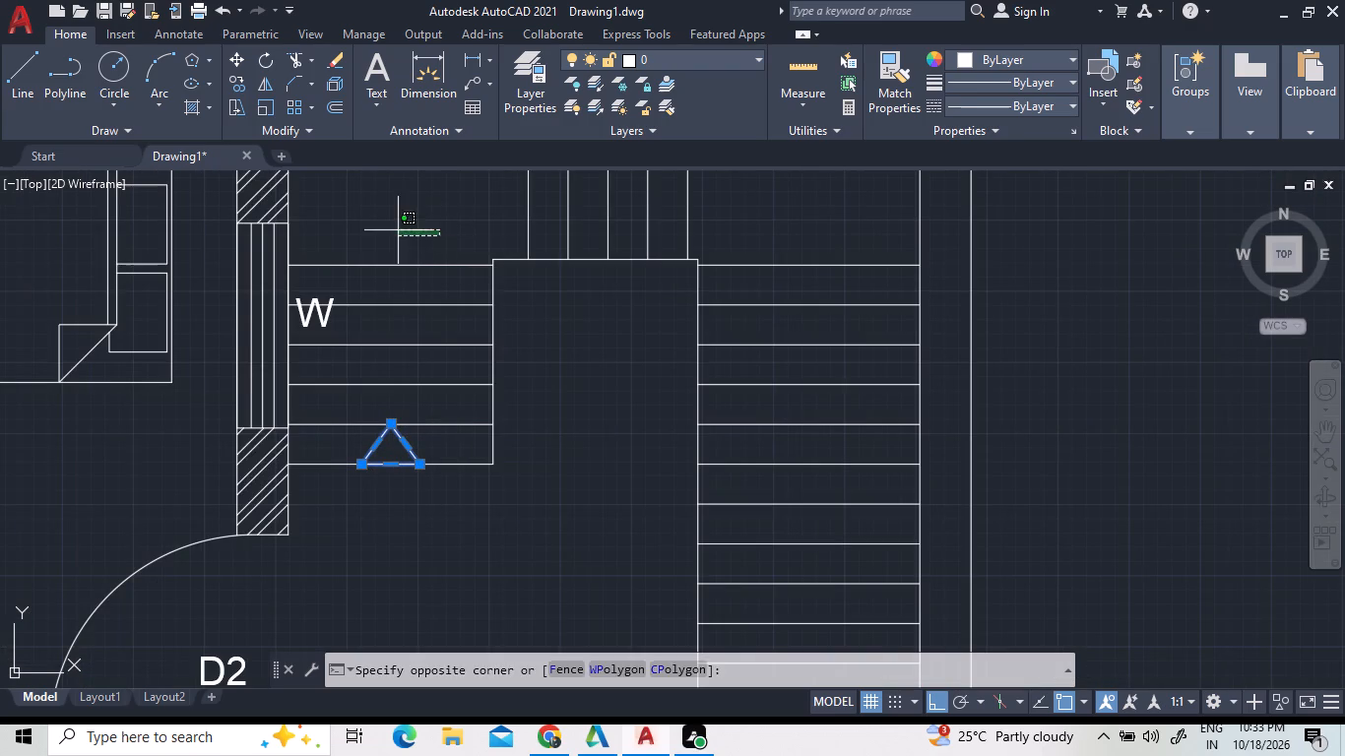
pyautogui.click(398, 230)
pyautogui.press('Escape')
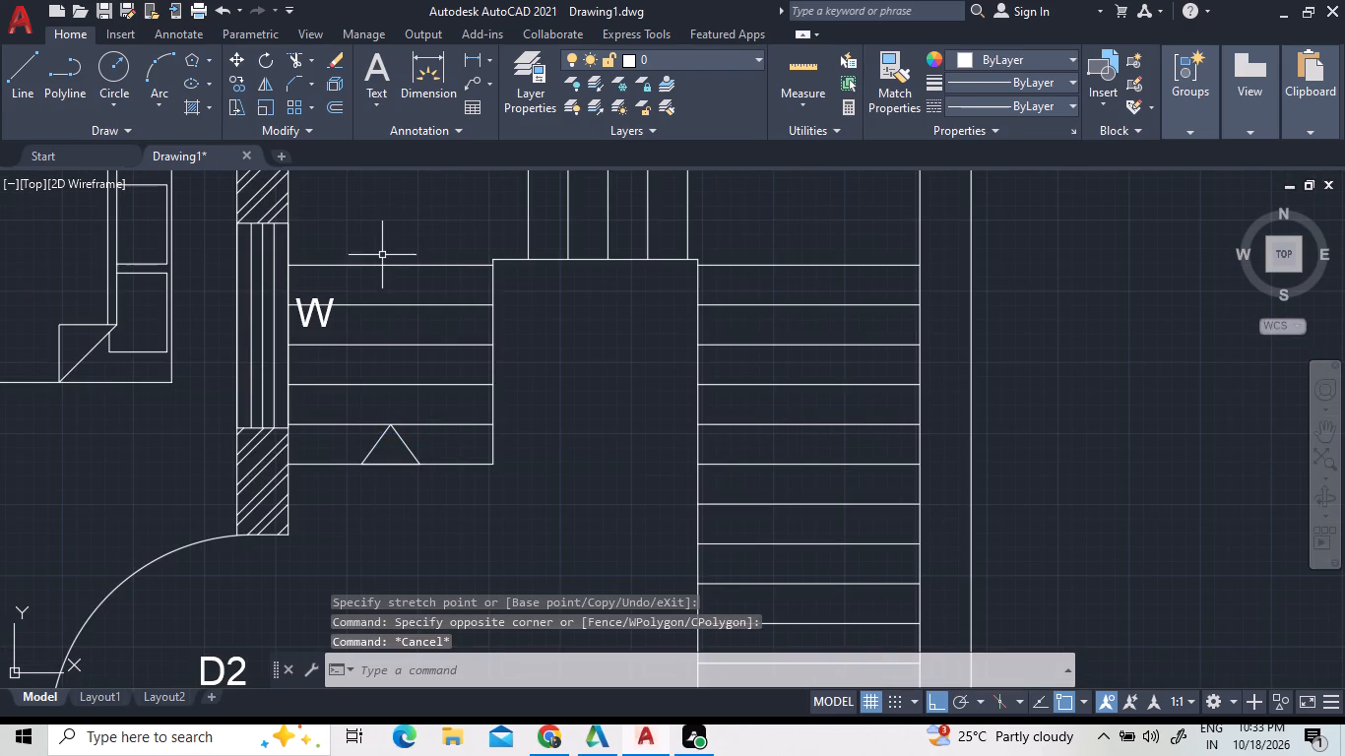
# Draw a direction line from the triangle's apex about 3'-5" north, east across the top flight, and south to the east flight's second-lowest step line.
pyautogui.scroll(-2, 372, 280)
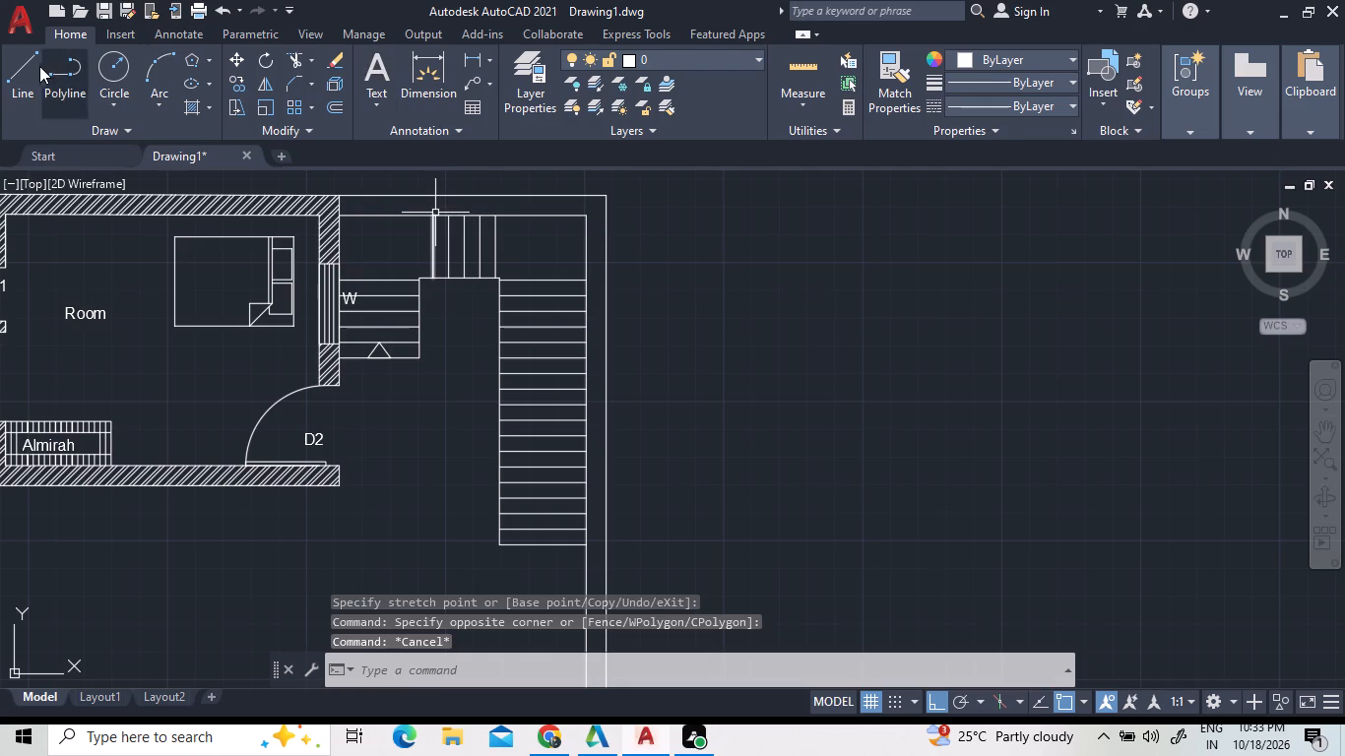
pyautogui.doubleClick(38, 66)
pyautogui.scroll(4, 377, 330)
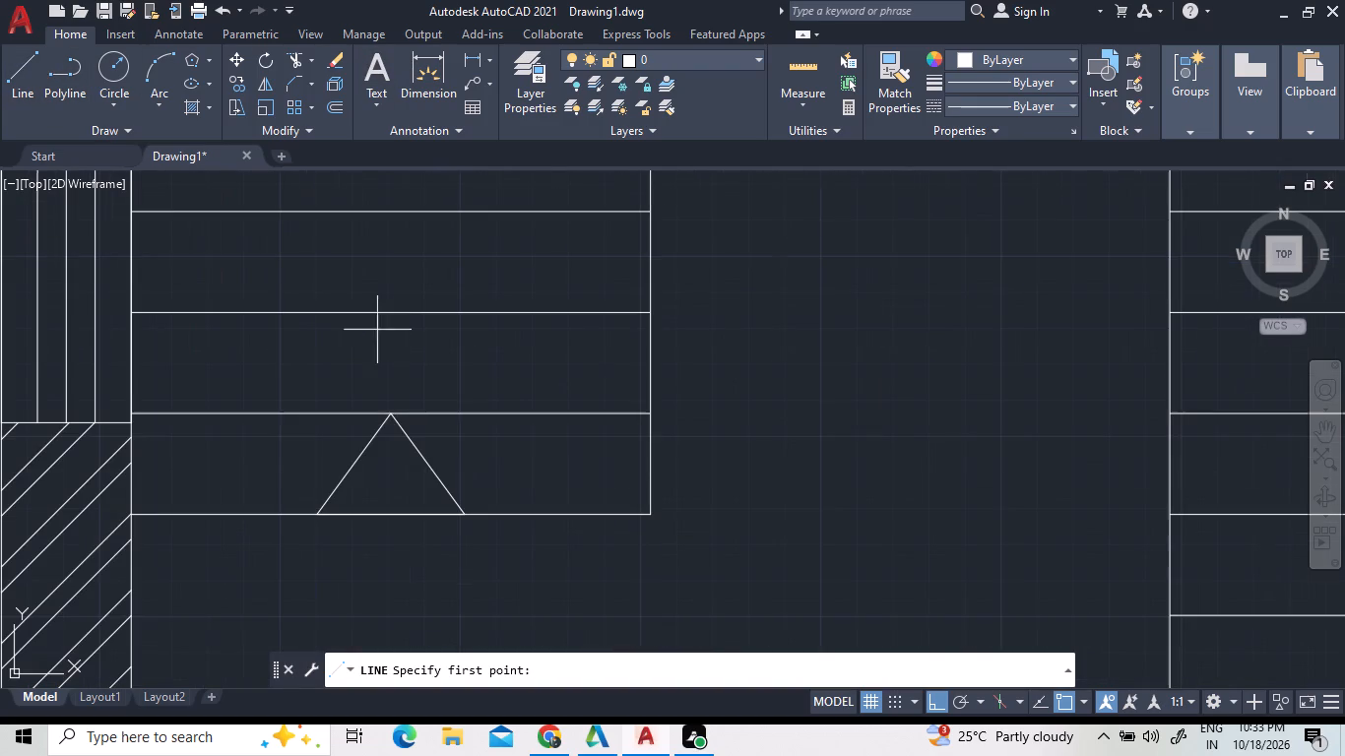
pyautogui.doubleClick(390, 411)
pyautogui.scroll(-4, 394, 293)
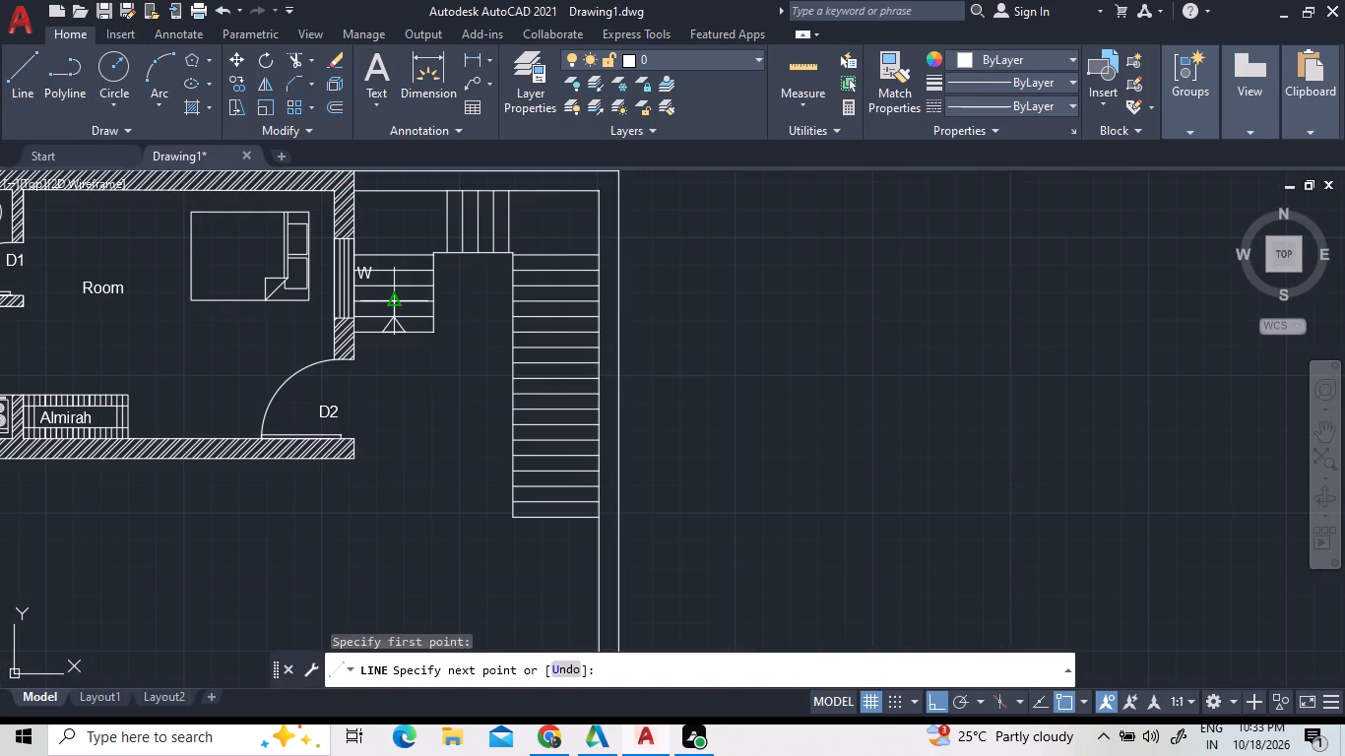
pyautogui.scroll(-4, 393, 302)
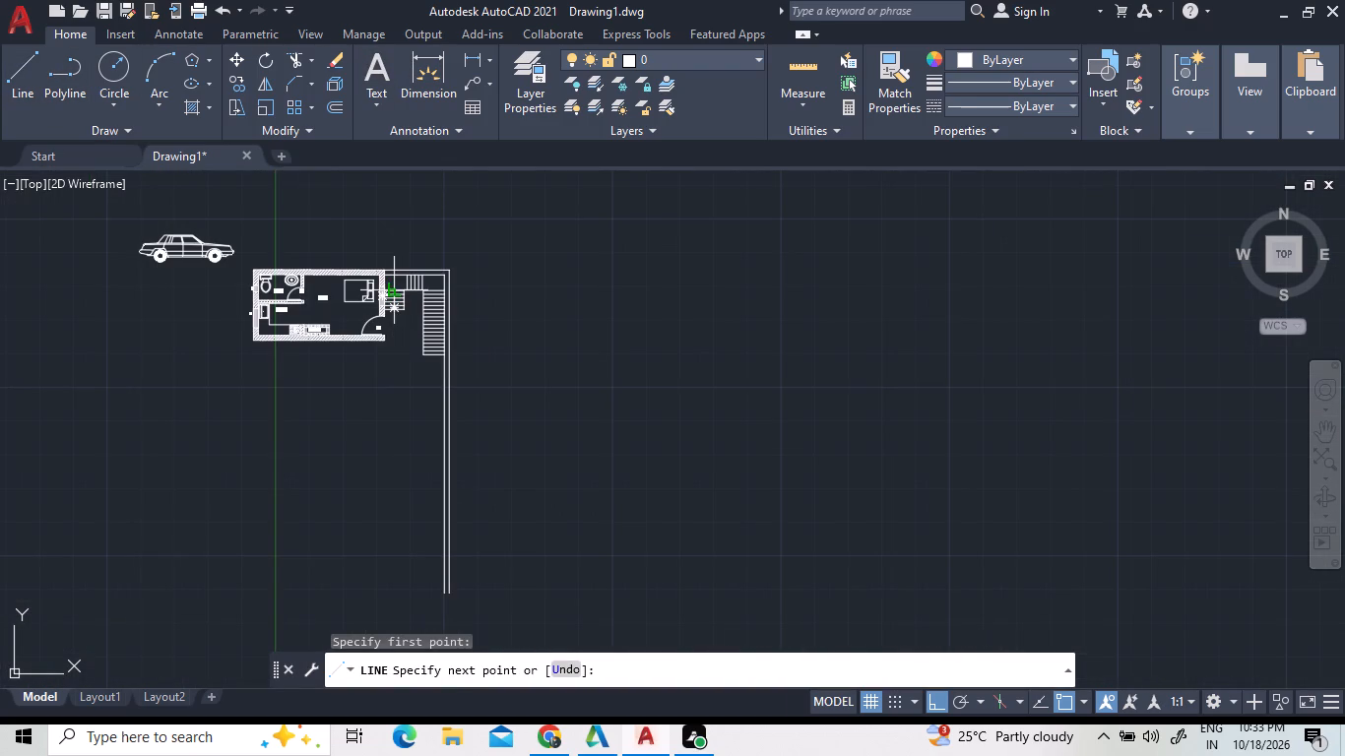
pyautogui.scroll(1, 400, 279)
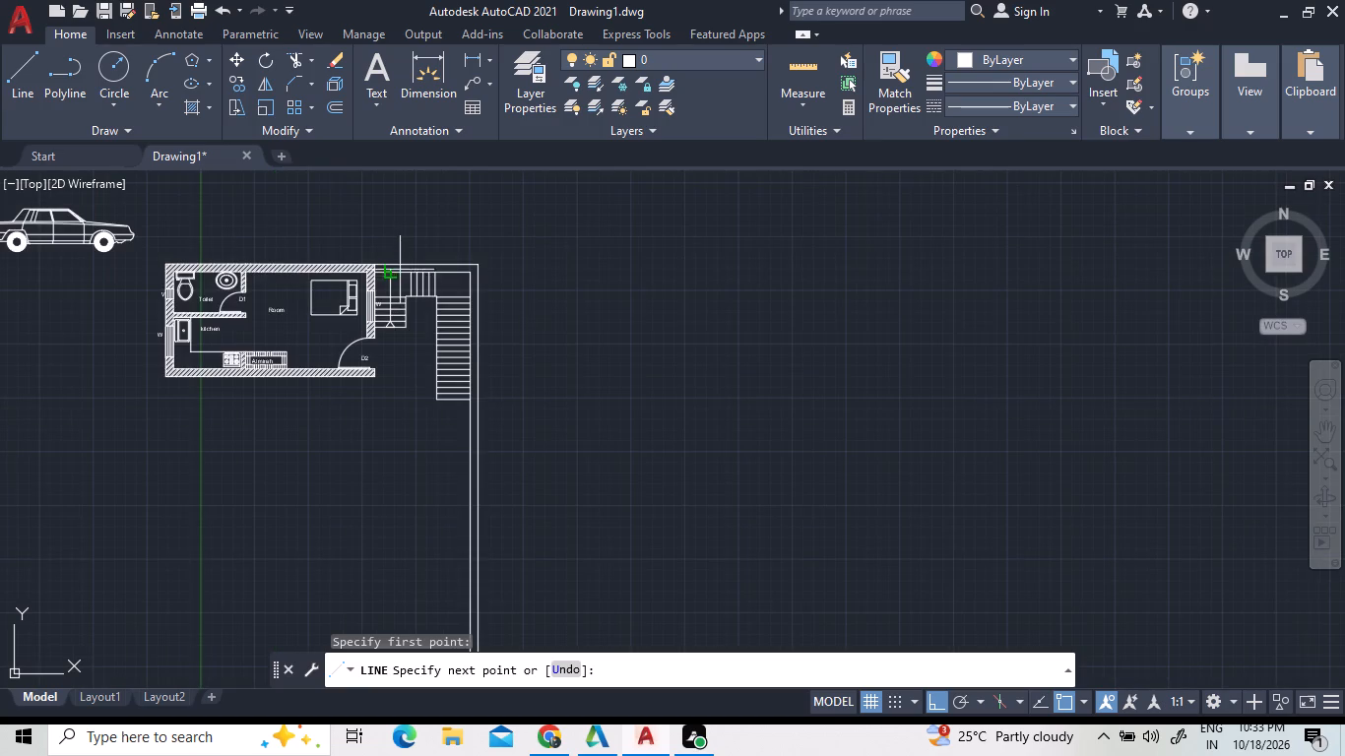
pyautogui.scroll(3, 401, 266)
pyautogui.scroll(2, 362, 340)
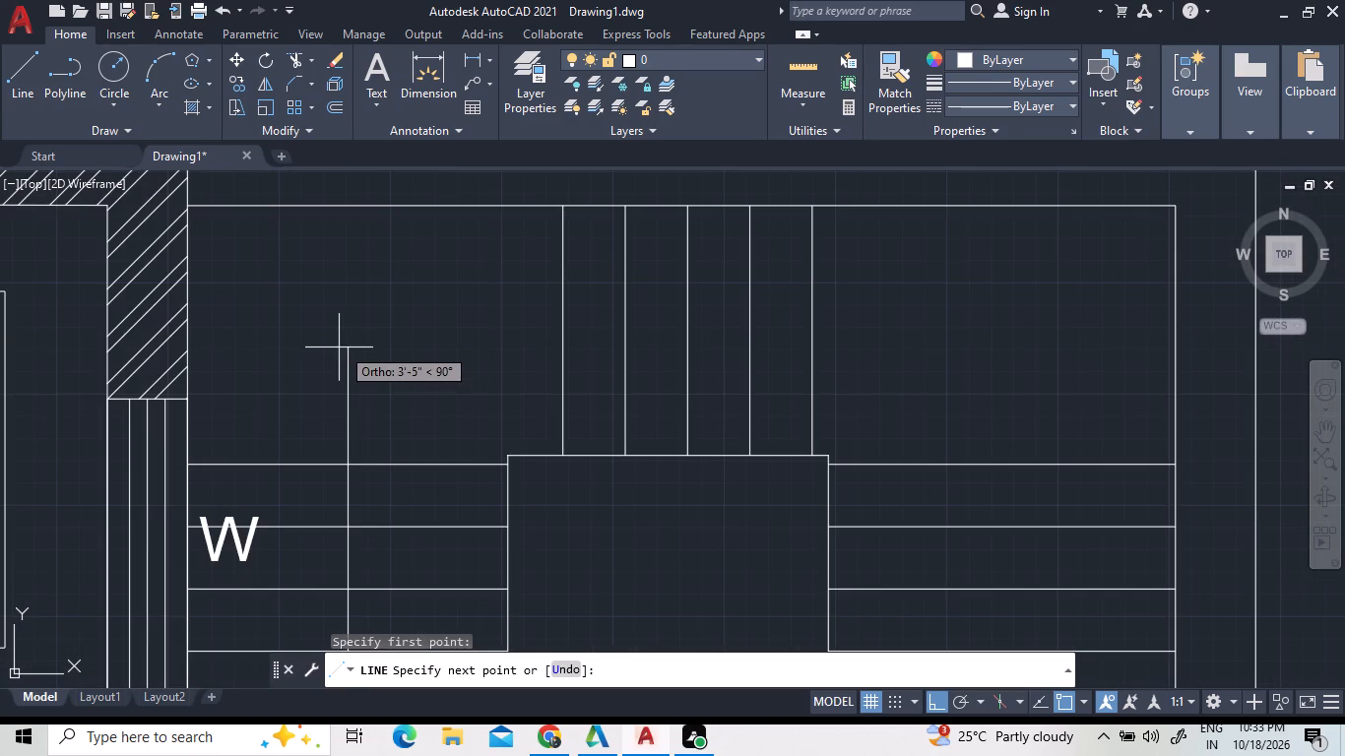
pyautogui.click(348, 353)
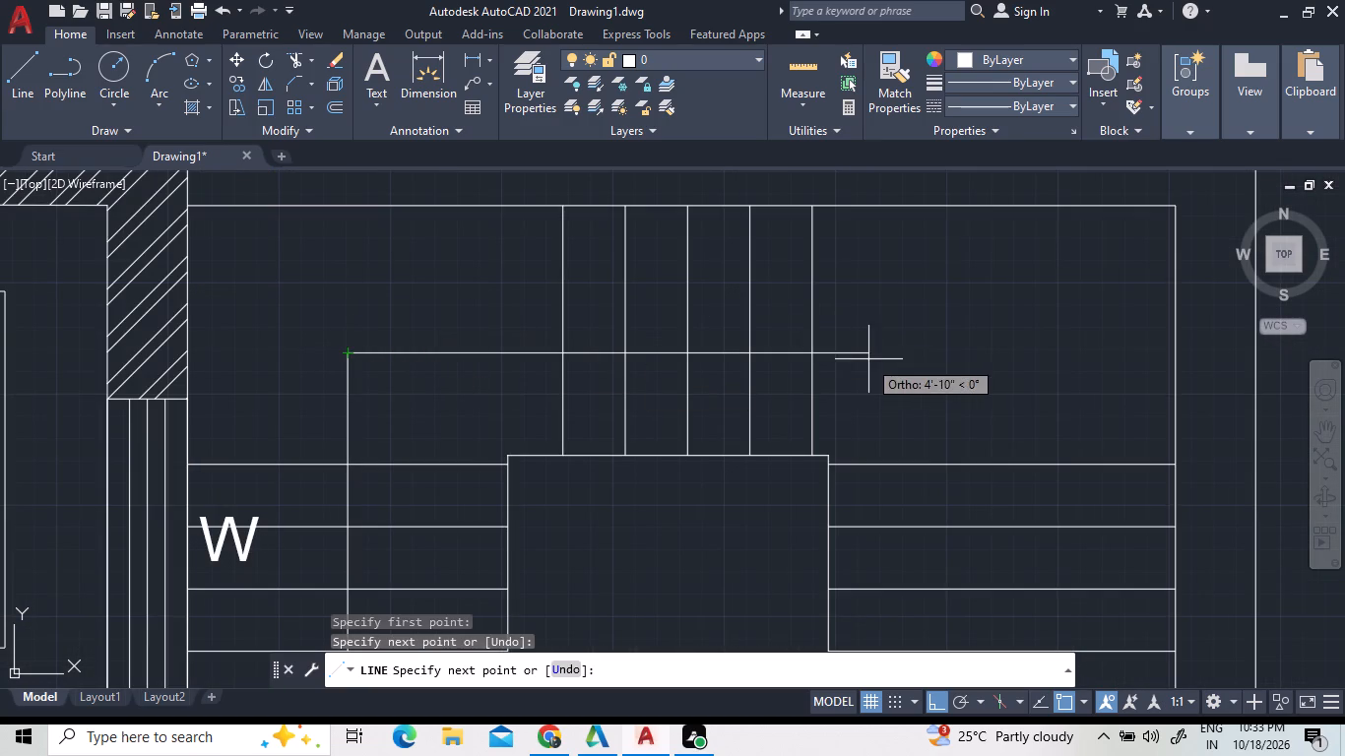
pyautogui.click(982, 360)
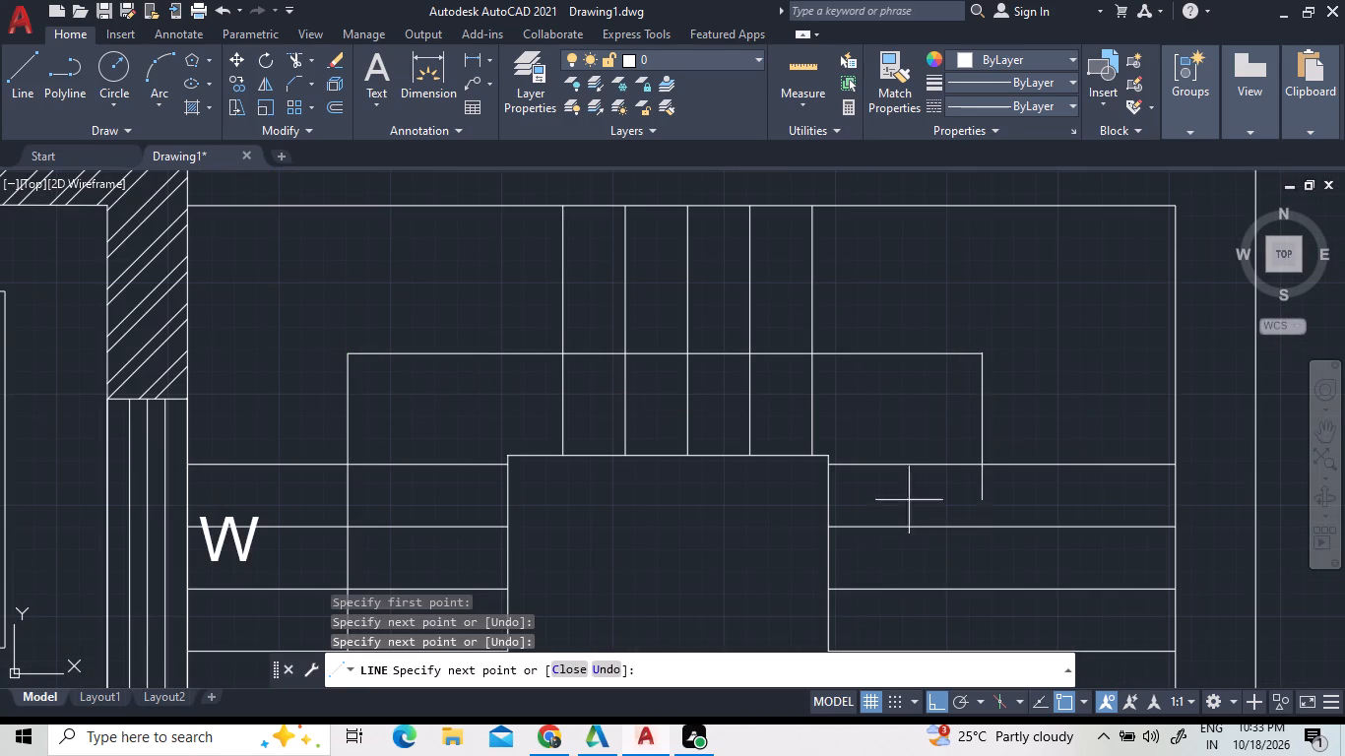
pyautogui.scroll(-4, 920, 480)
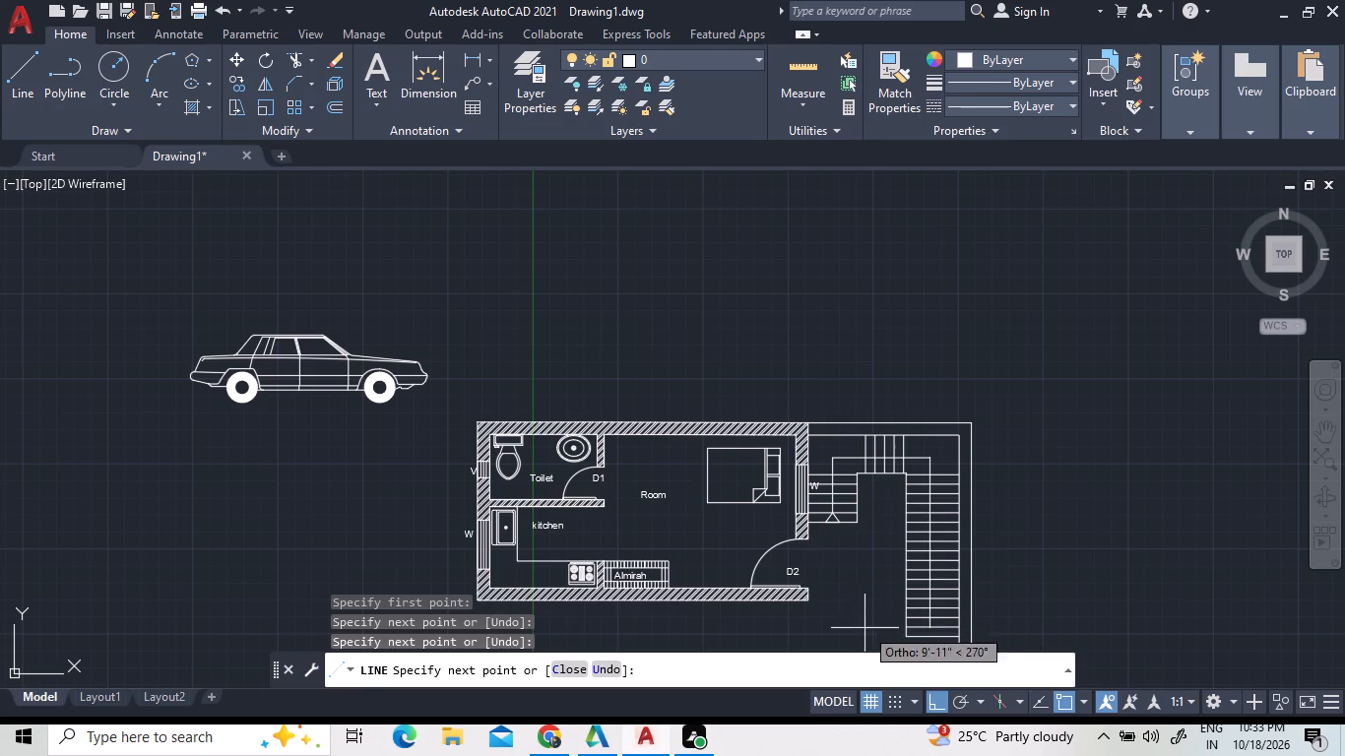
pyautogui.scroll(2, 936, 645)
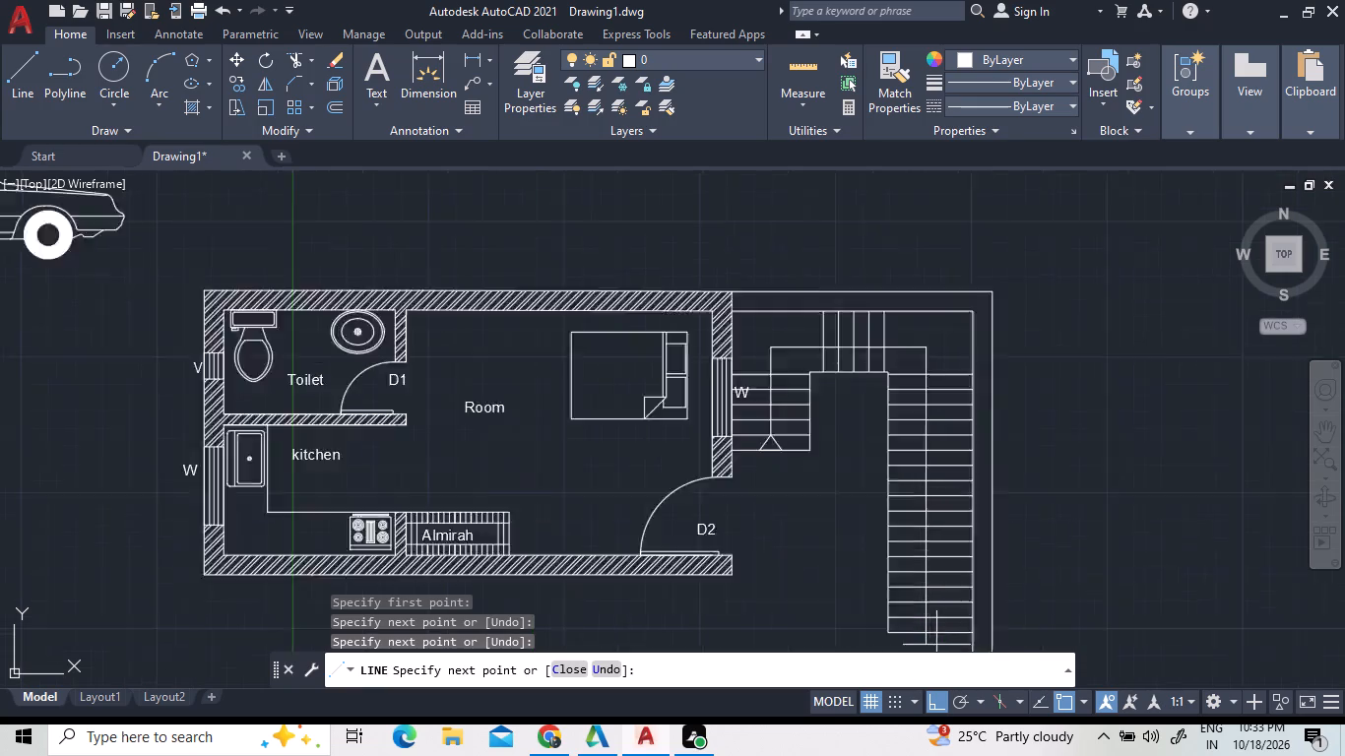
pyautogui.scroll(3, 936, 645)
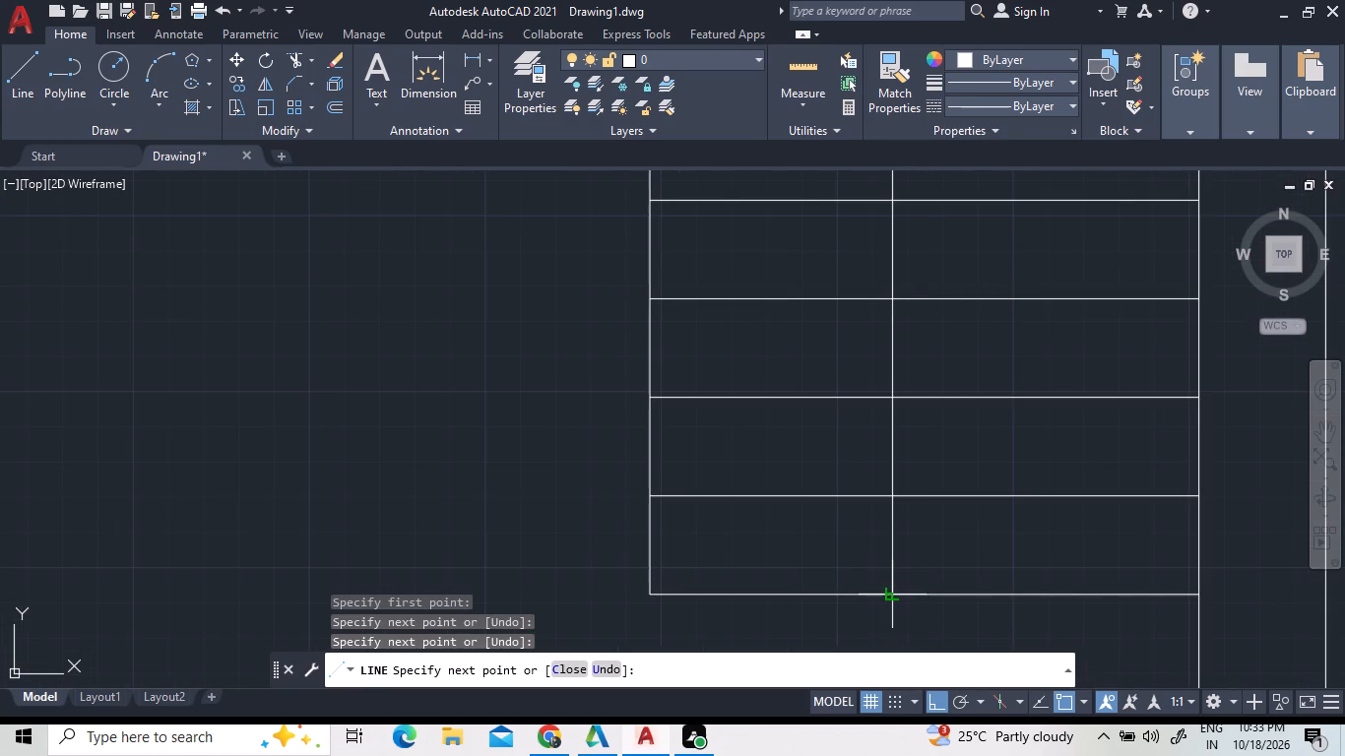
pyautogui.click(892, 492)
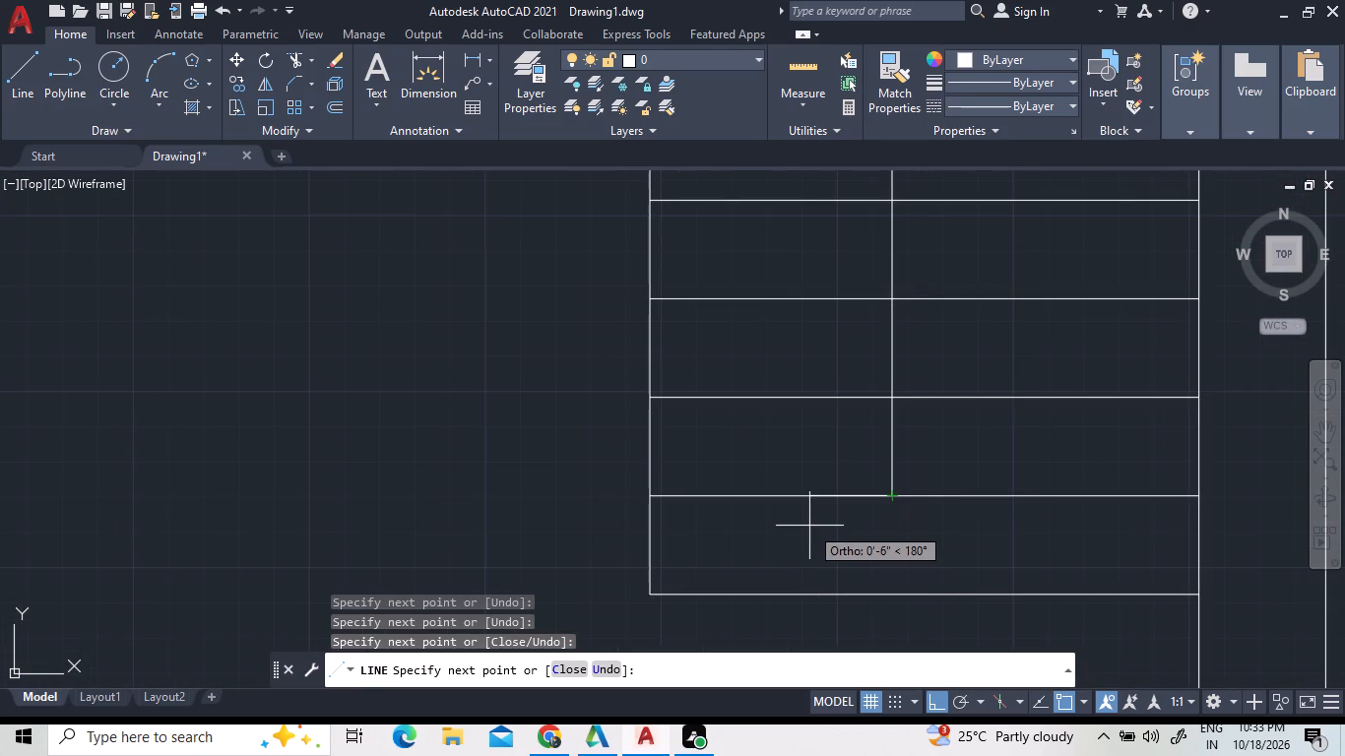
pyautogui.rightClick(805, 529)
pyautogui.click(857, 300)
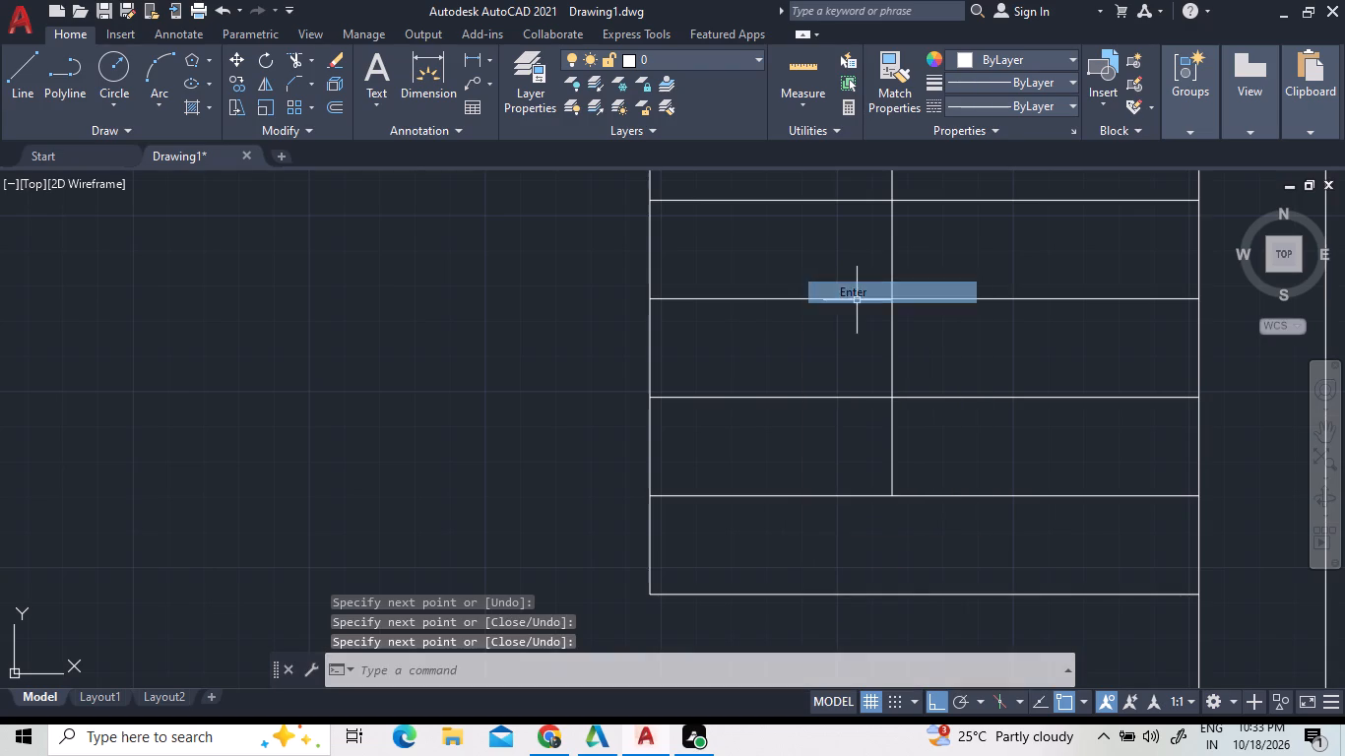
# Draw a three-sided polygon inscribed in a circle, centred on the direction line's south end and pointing north, with its apex below the next step line.
pyautogui.scroll(-3, 799, 432)
pyautogui.scroll(-2, 374, 327)
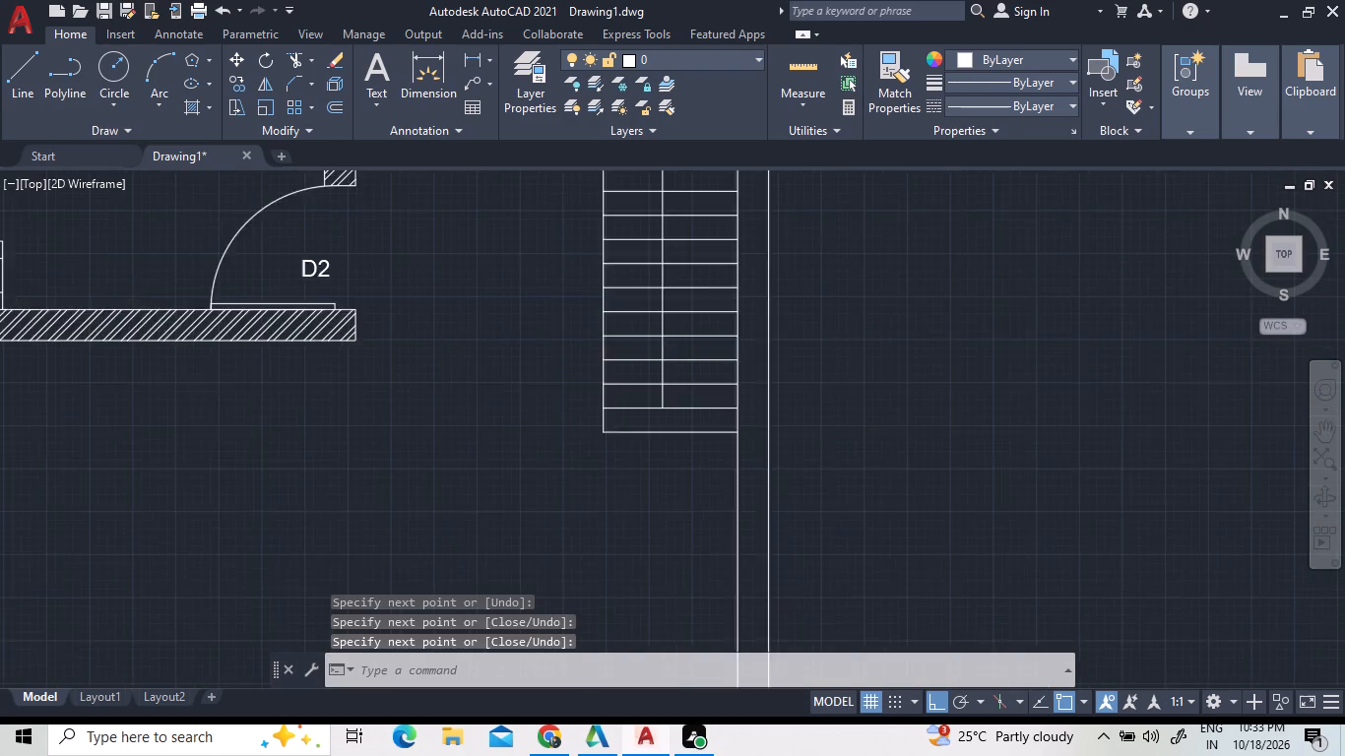
pyautogui.scroll(2, 405, 198)
pyautogui.scroll(-4, 702, 425)
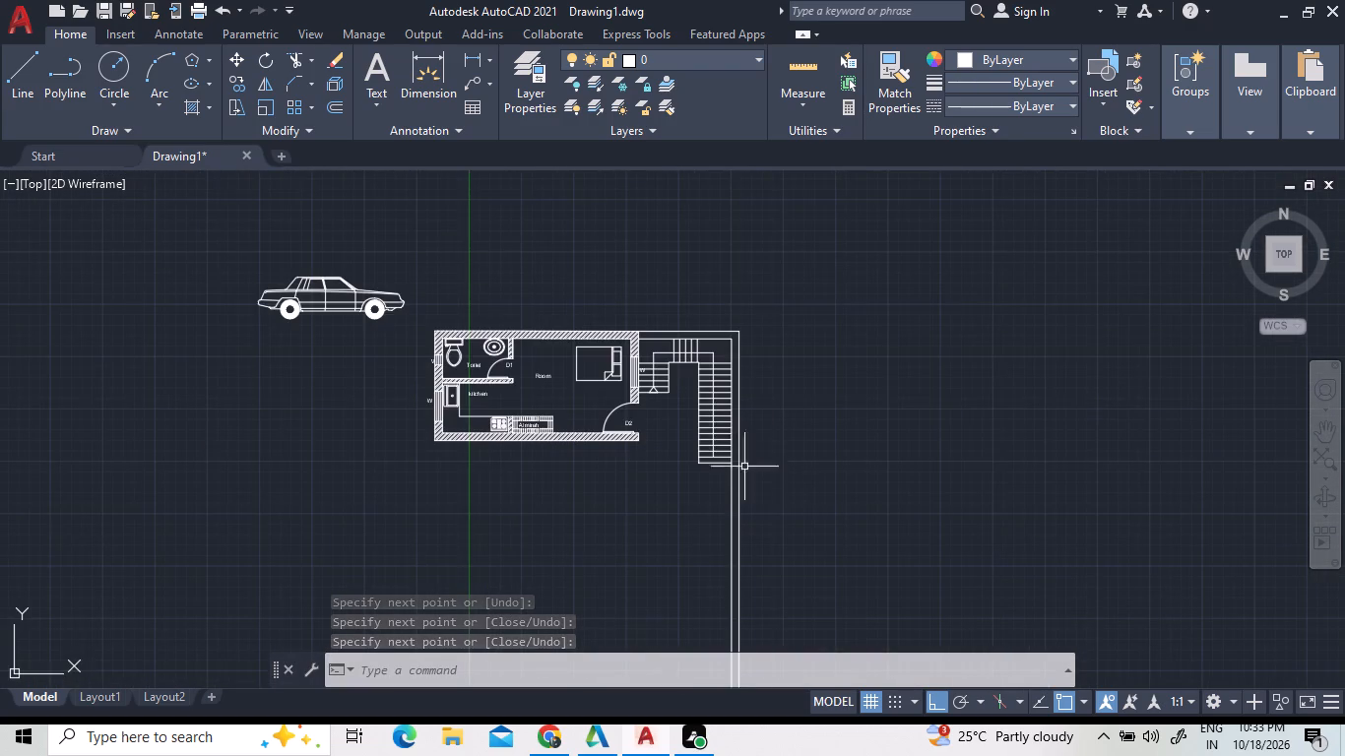
pyautogui.scroll(5, 737, 459)
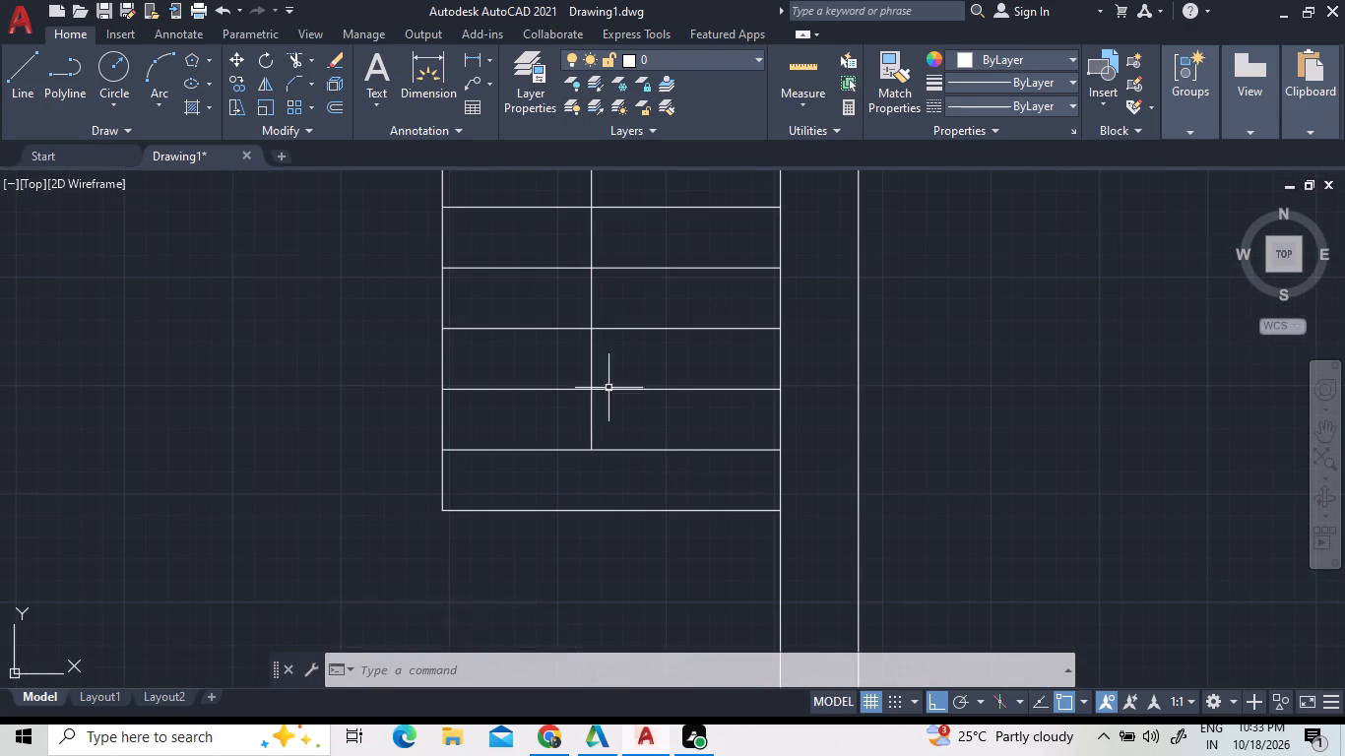
pyautogui.click(190, 57)
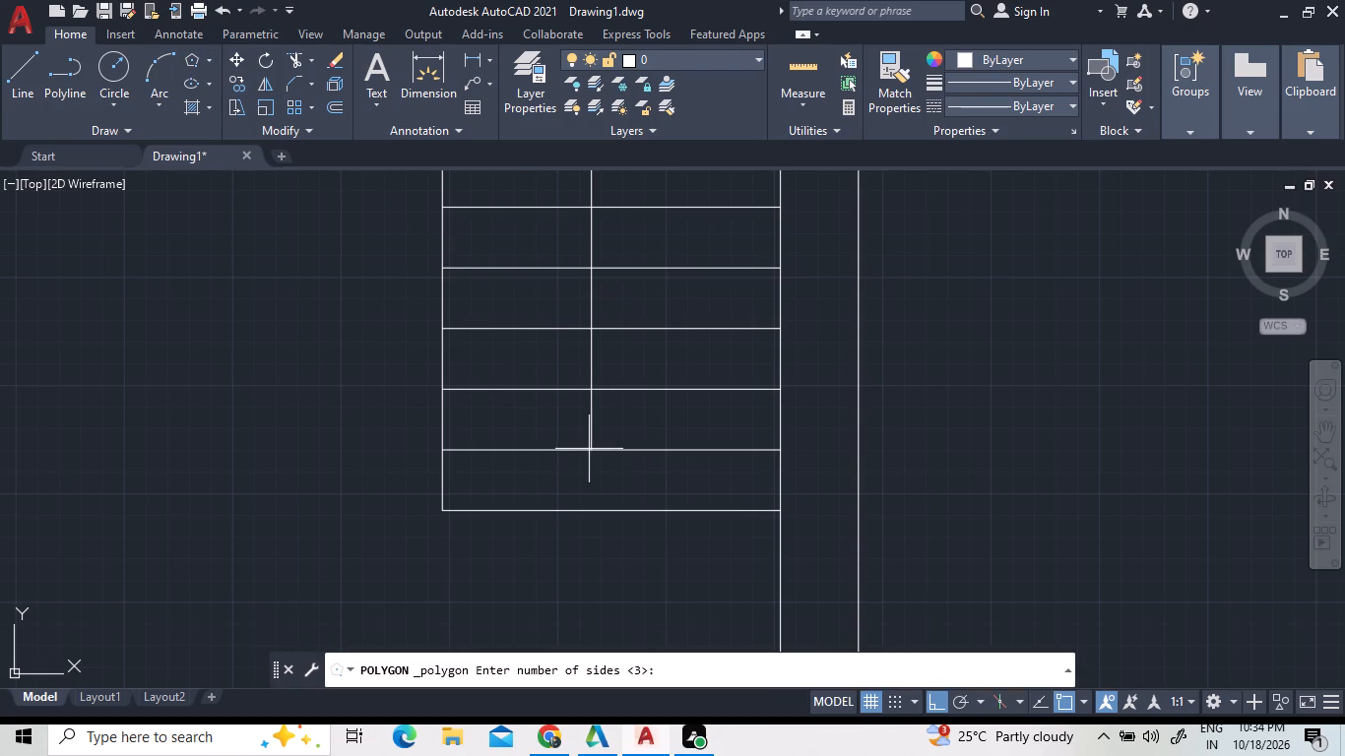
pyautogui.scroll(2, 590, 451)
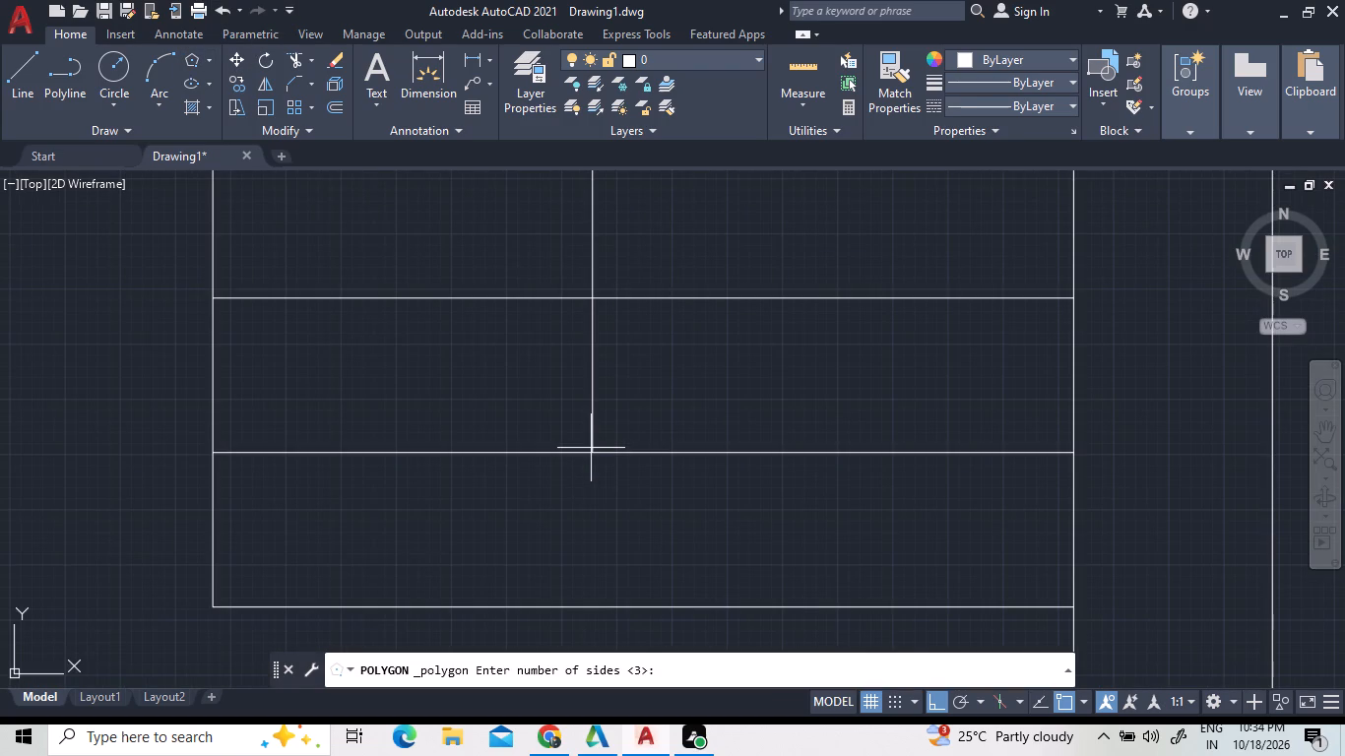
pyautogui.press('Return')
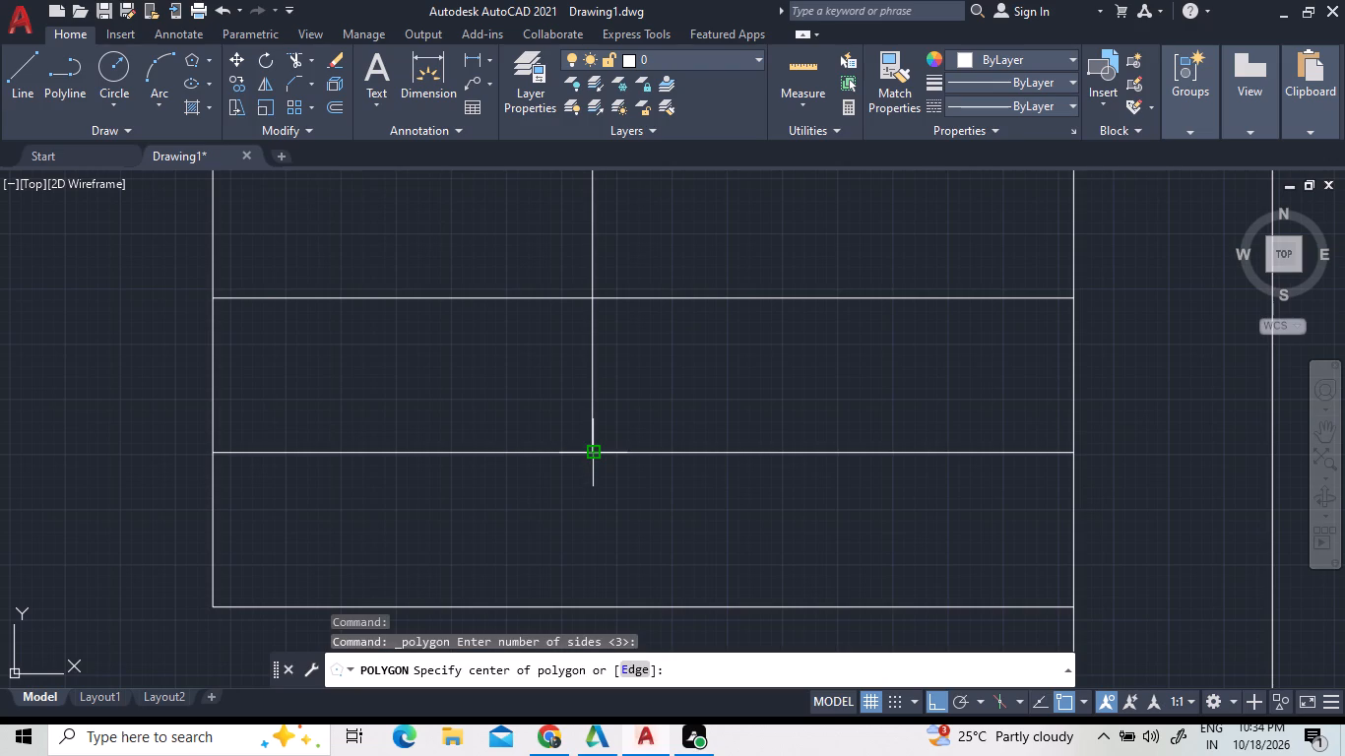
pyautogui.click(590, 454)
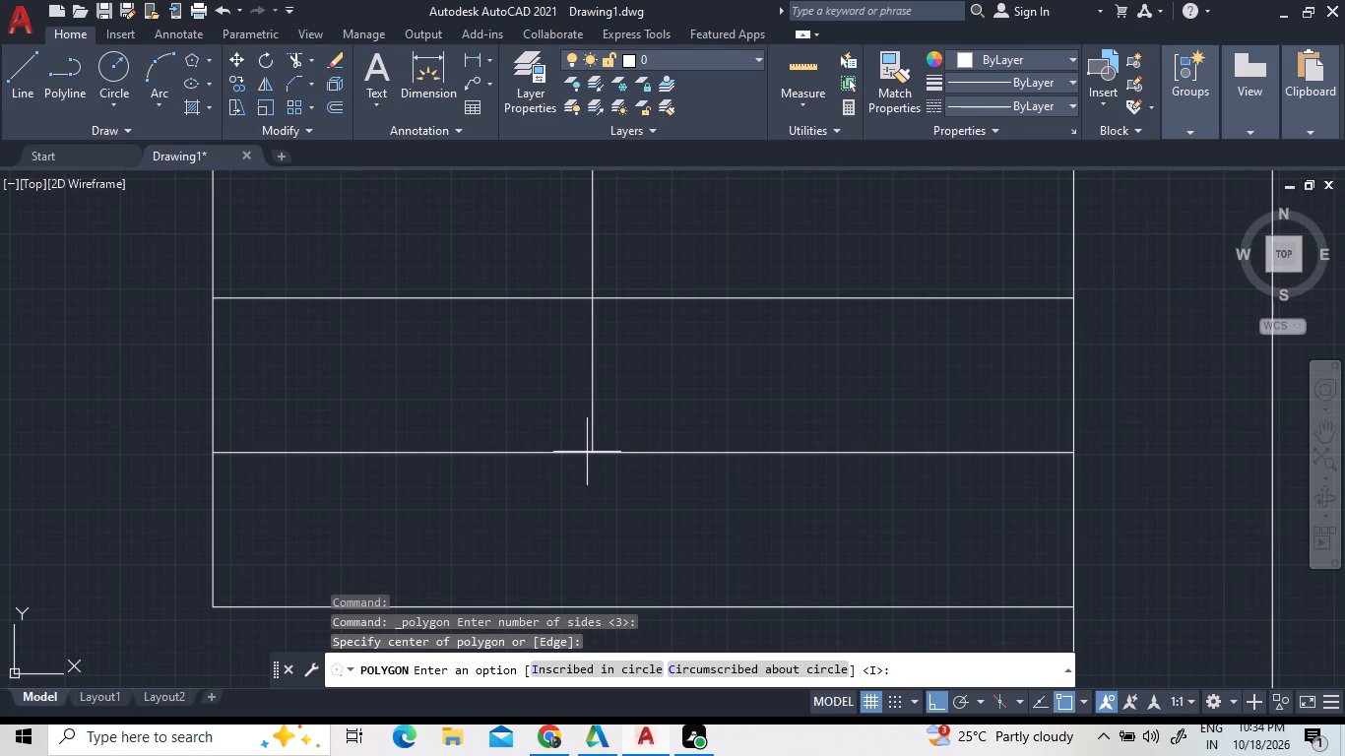
pyautogui.press('i')
pyautogui.press('space')
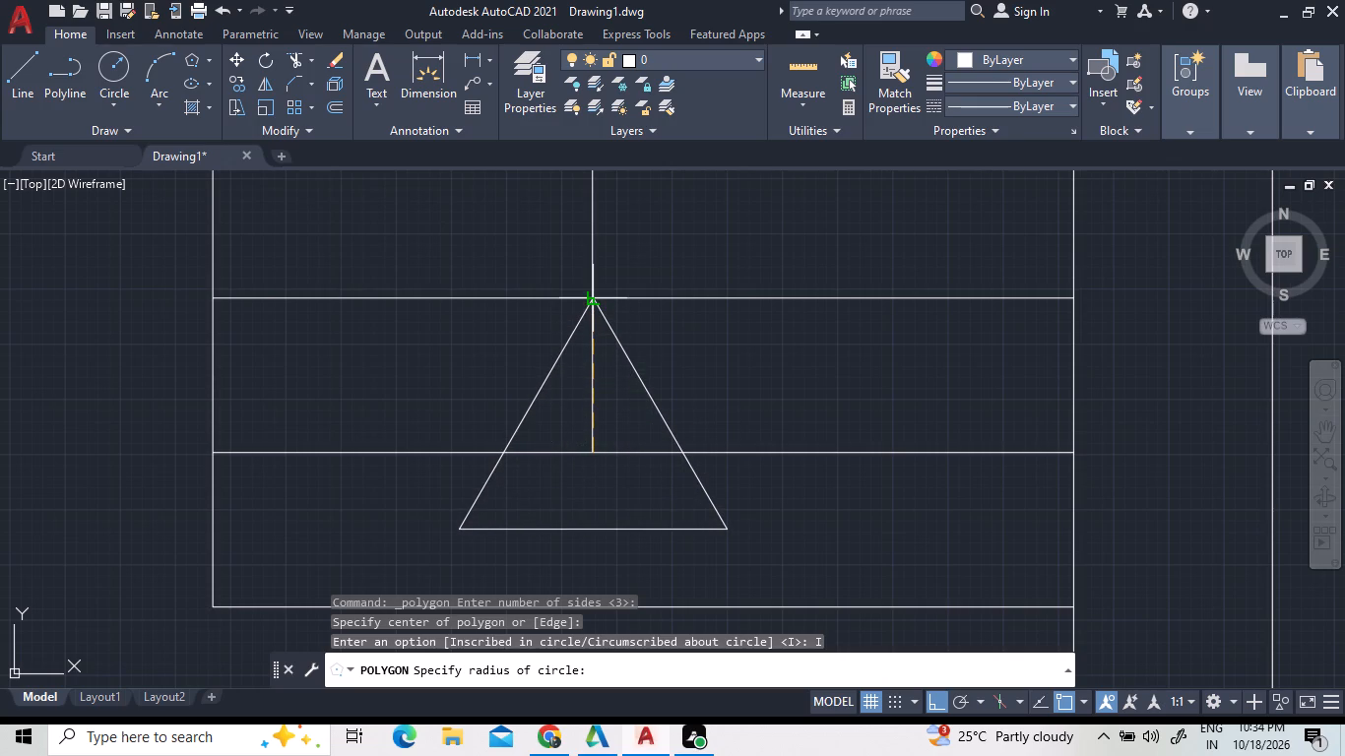
pyautogui.click(590, 361)
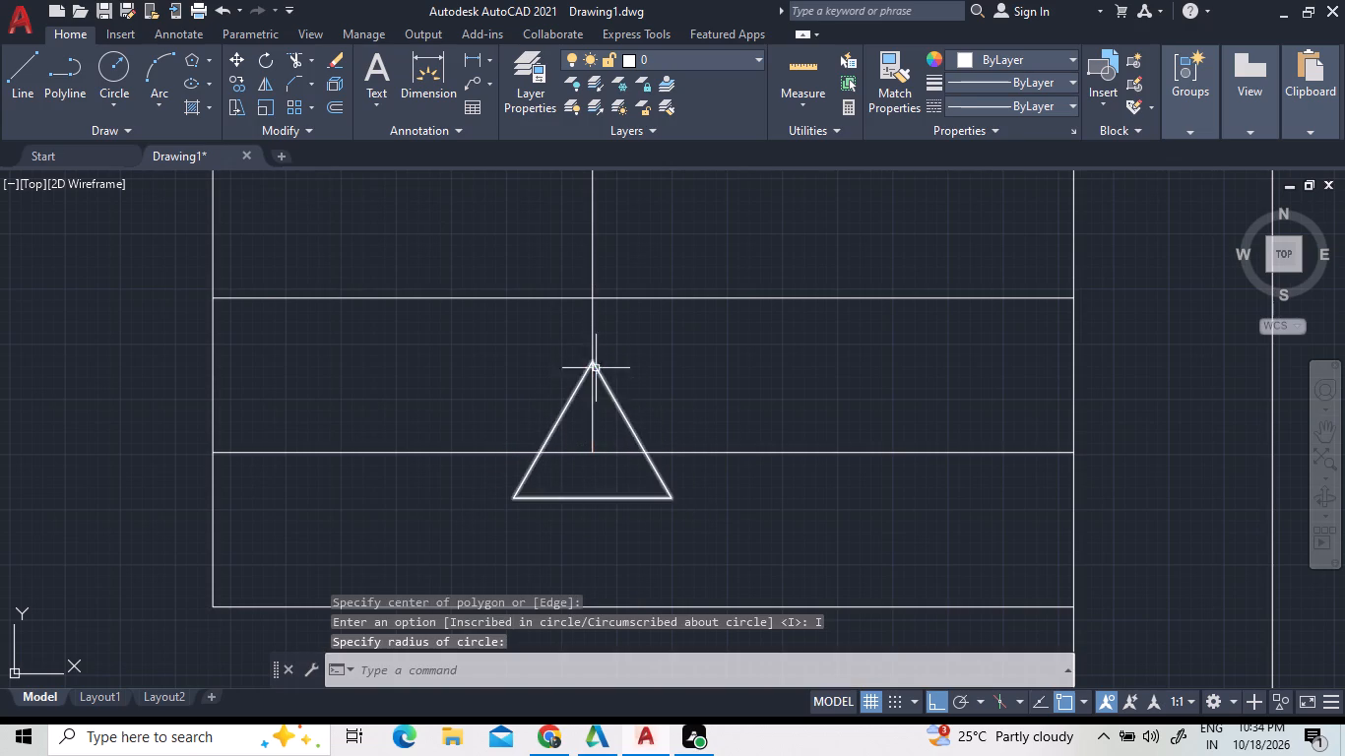
# Move the new triangle south by its apex onto the south end of the east flight's direction line.
pyautogui.click(579, 388)
pyautogui.rightClick(547, 378)
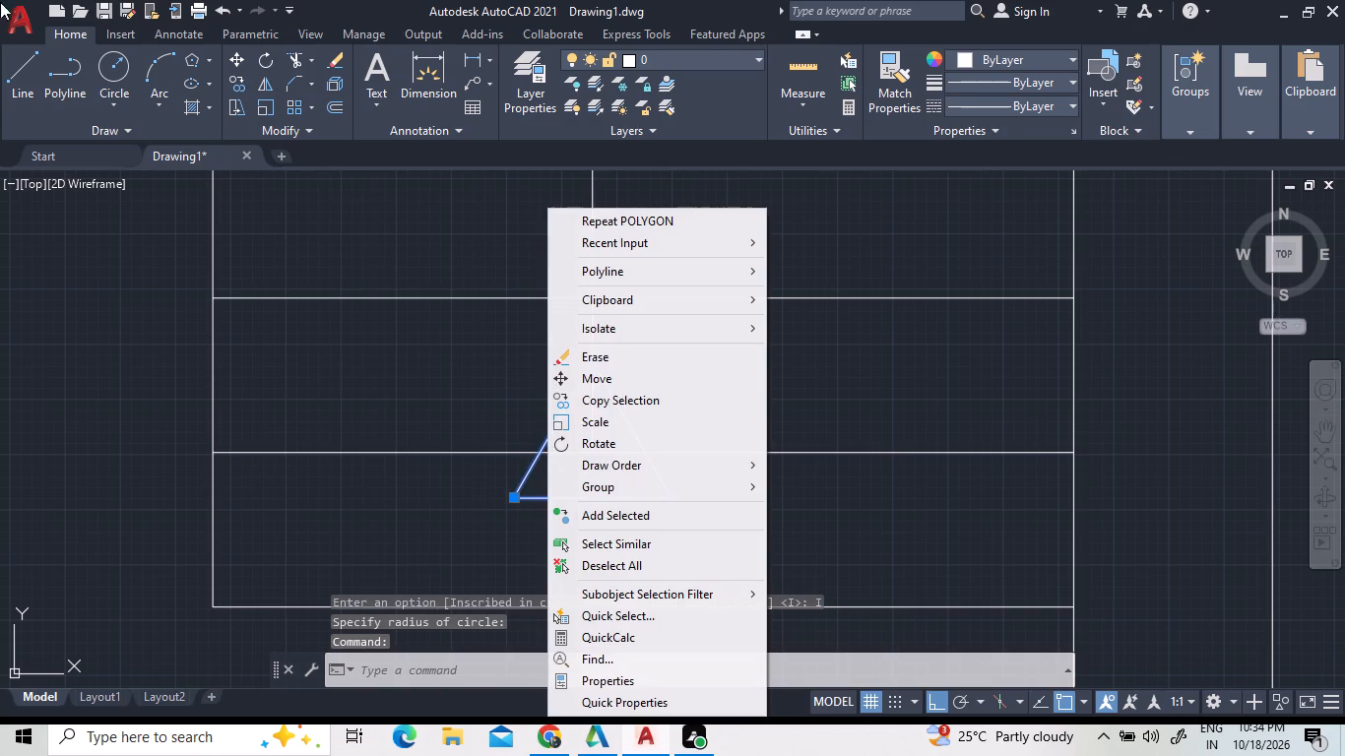
pyautogui.click(629, 386)
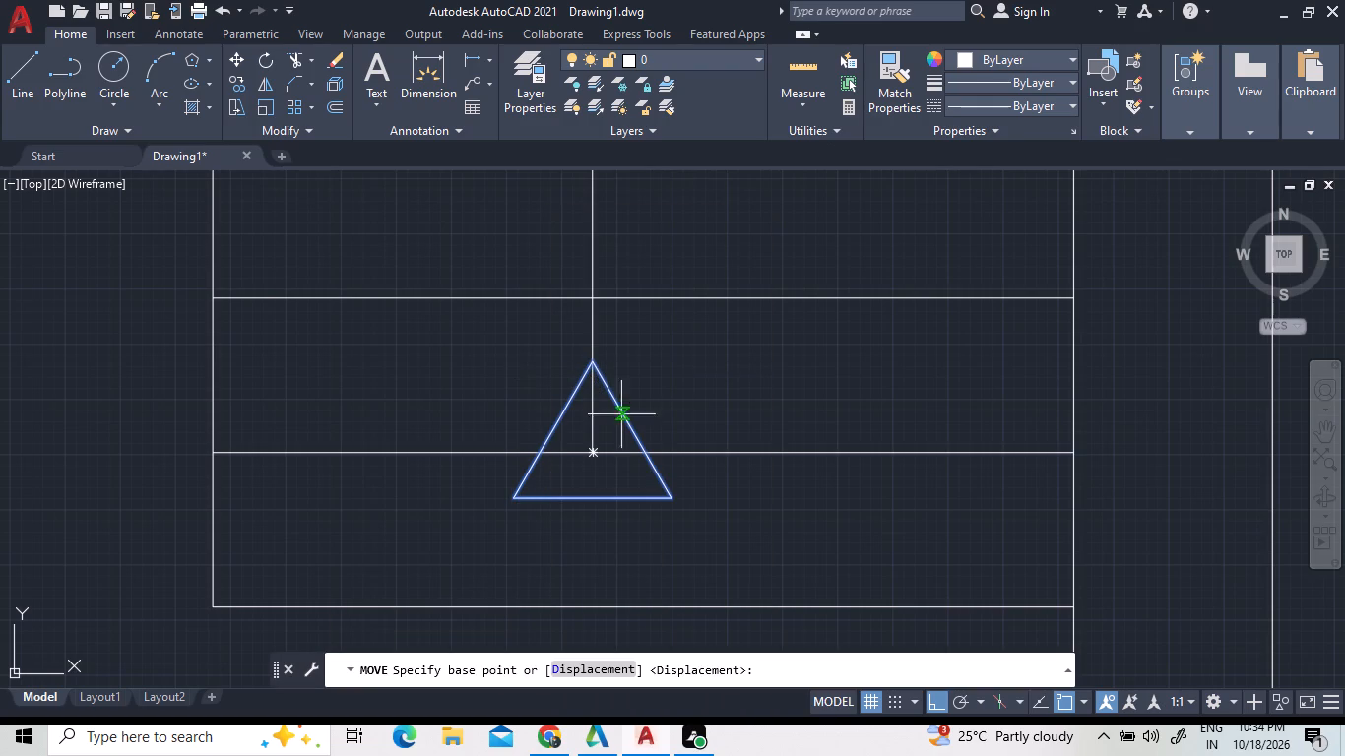
pyautogui.click(588, 364)
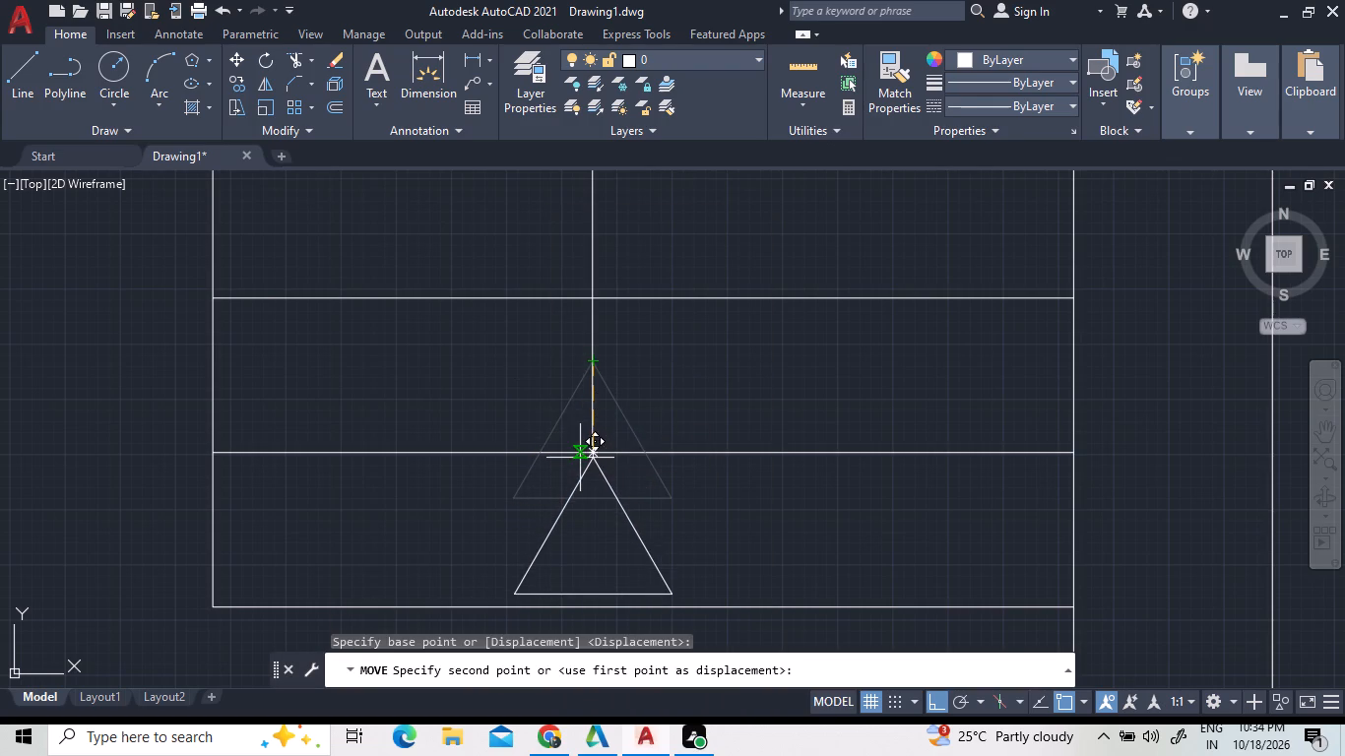
pyautogui.scroll(4, 593, 462)
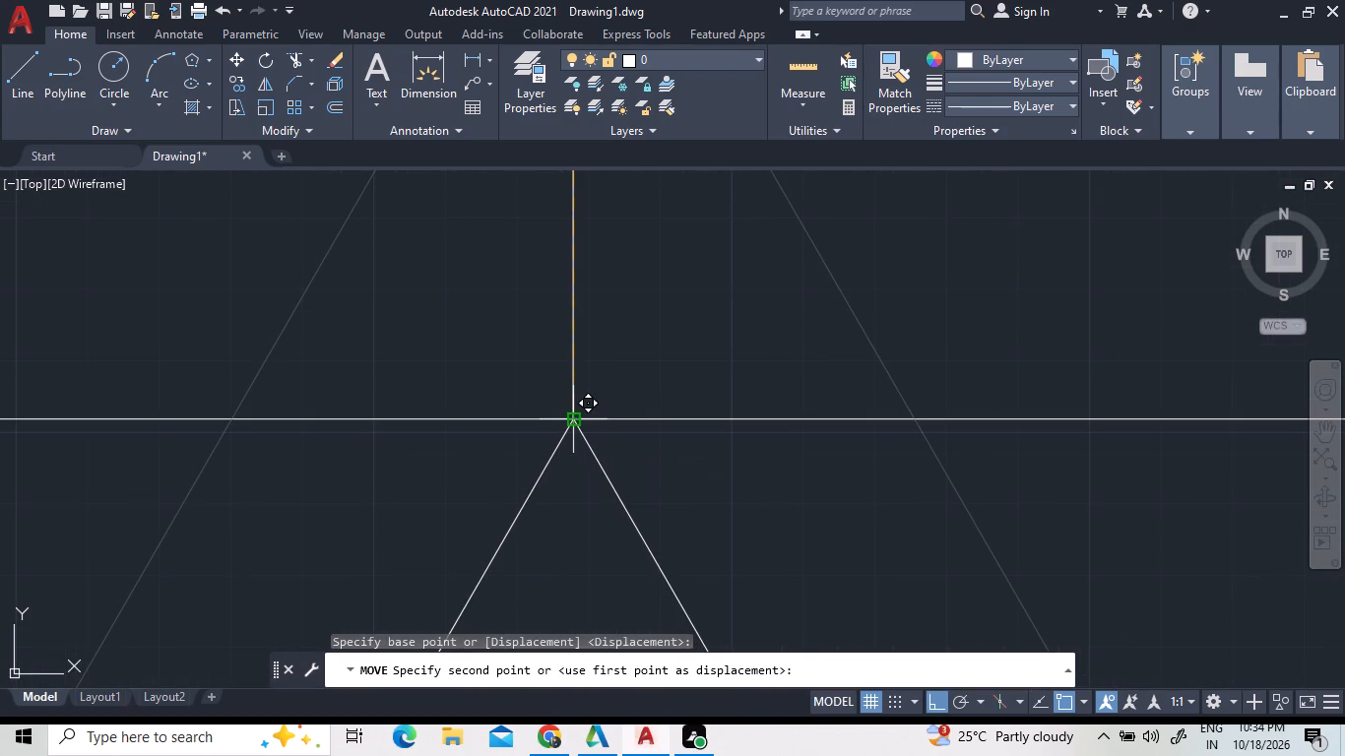
pyautogui.click(571, 417)
pyautogui.scroll(-3, 636, 307)
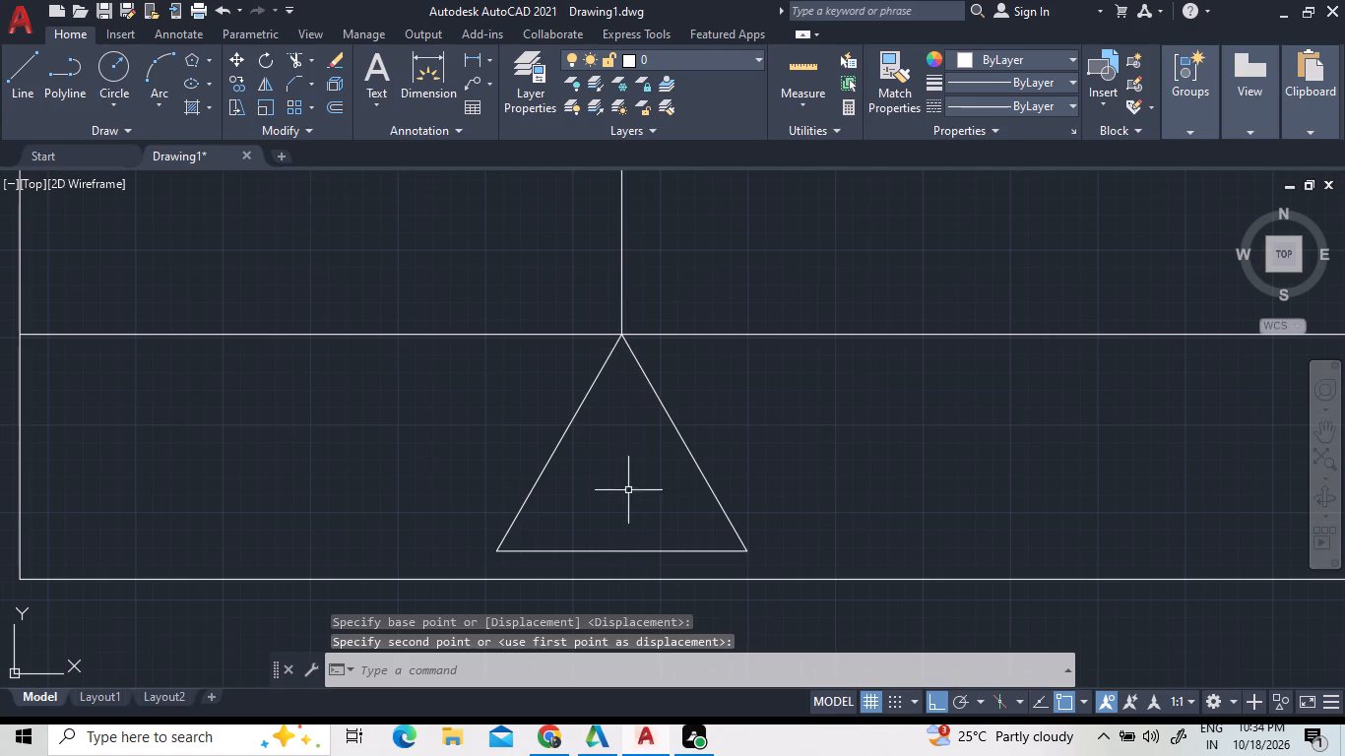
# Shift the whole triangle south with Stretch, from its base midpoint onto the east flight's lowest step line.
pyautogui.click(605, 552)
pyautogui.rightClick(641, 492)
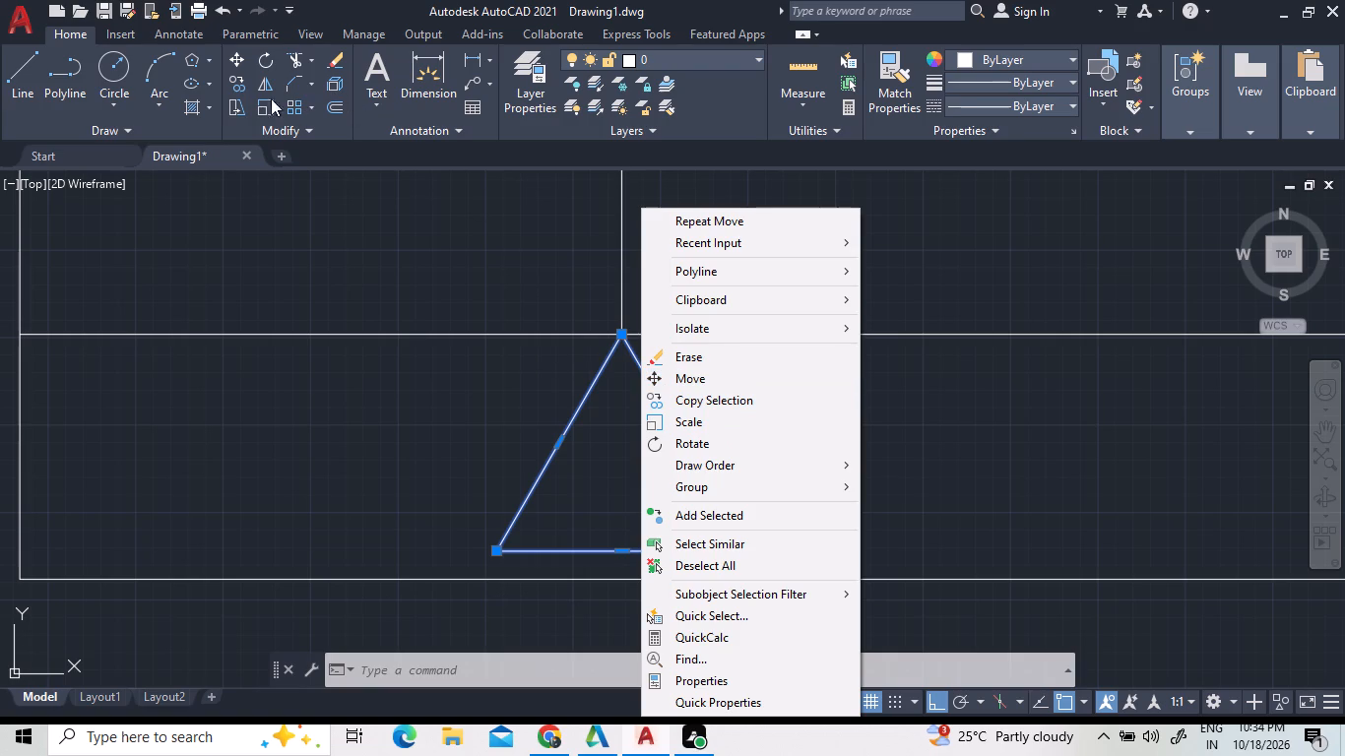
pyautogui.click(237, 108)
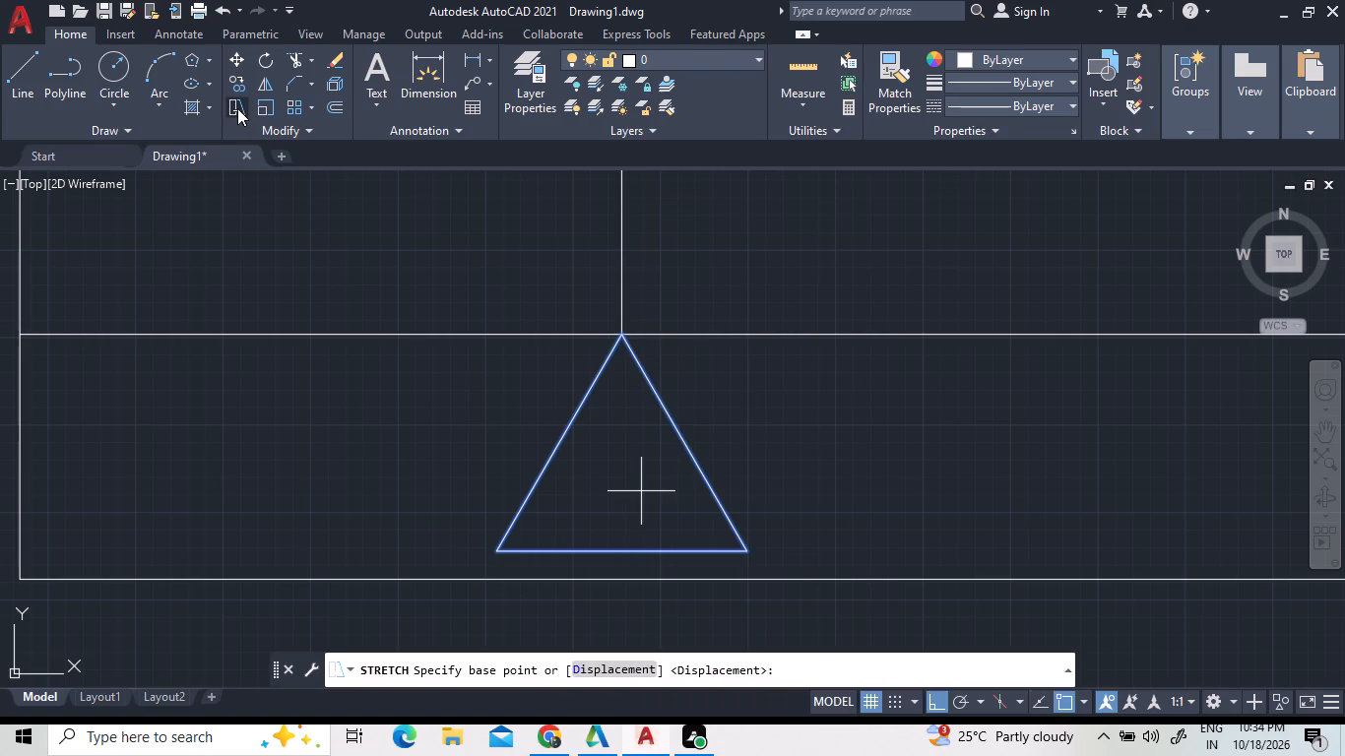
pyautogui.click(625, 547)
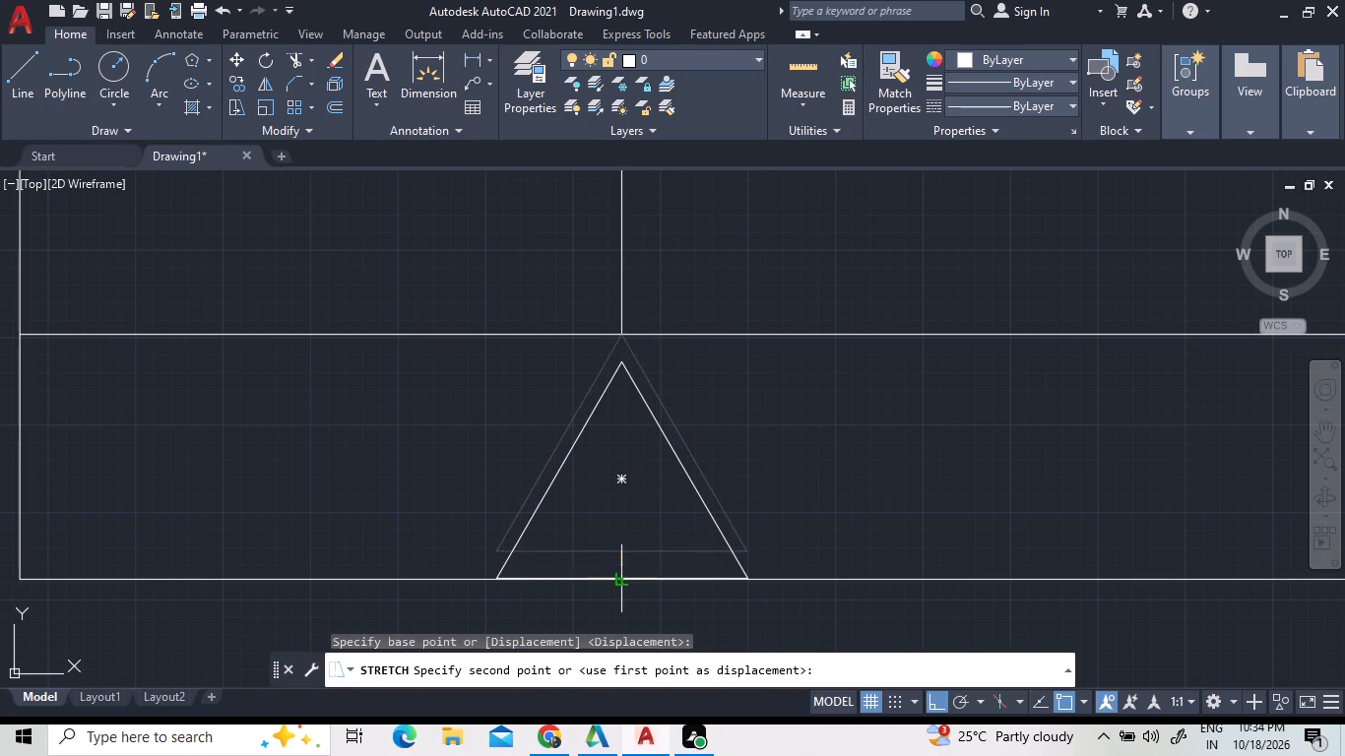
pyautogui.click(617, 578)
# Stretch the triangle's apex vertex north onto the direction line's south end at the second-lowest step line.
pyautogui.click(621, 363)
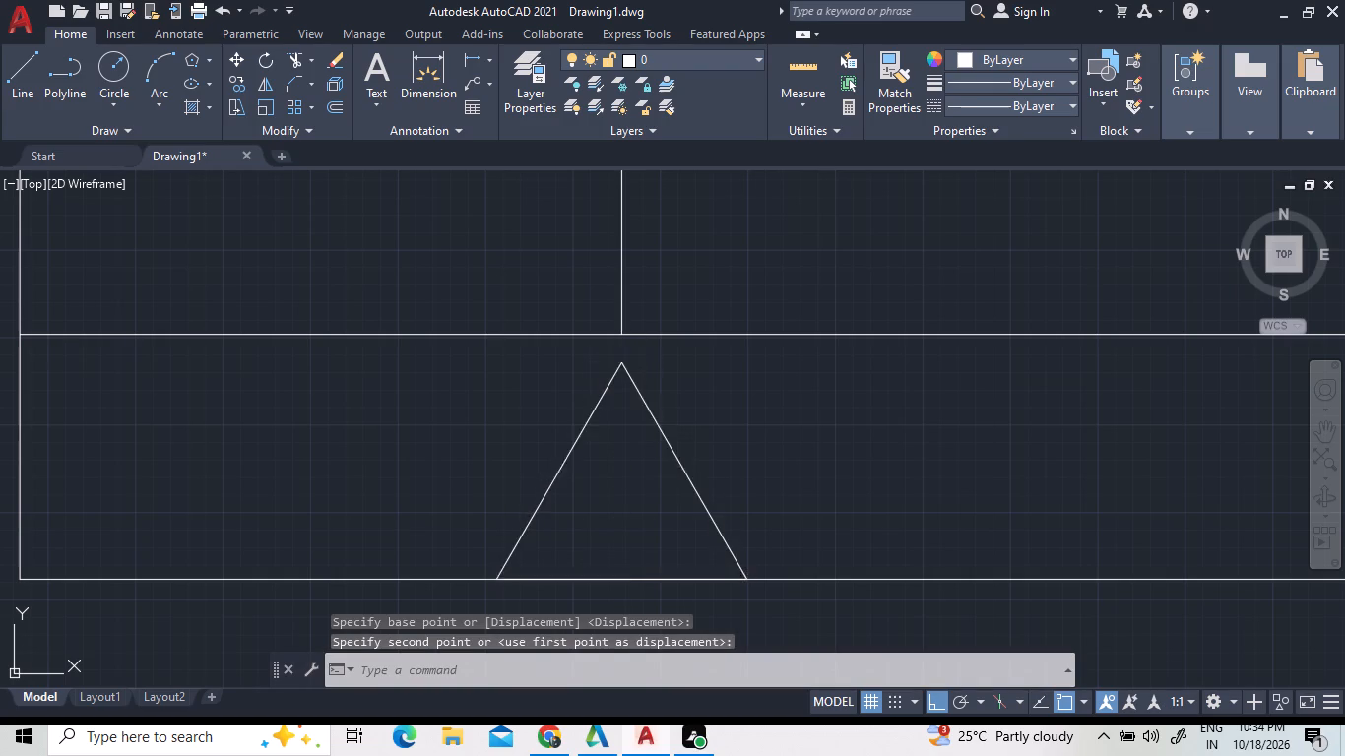
pyautogui.click(650, 400)
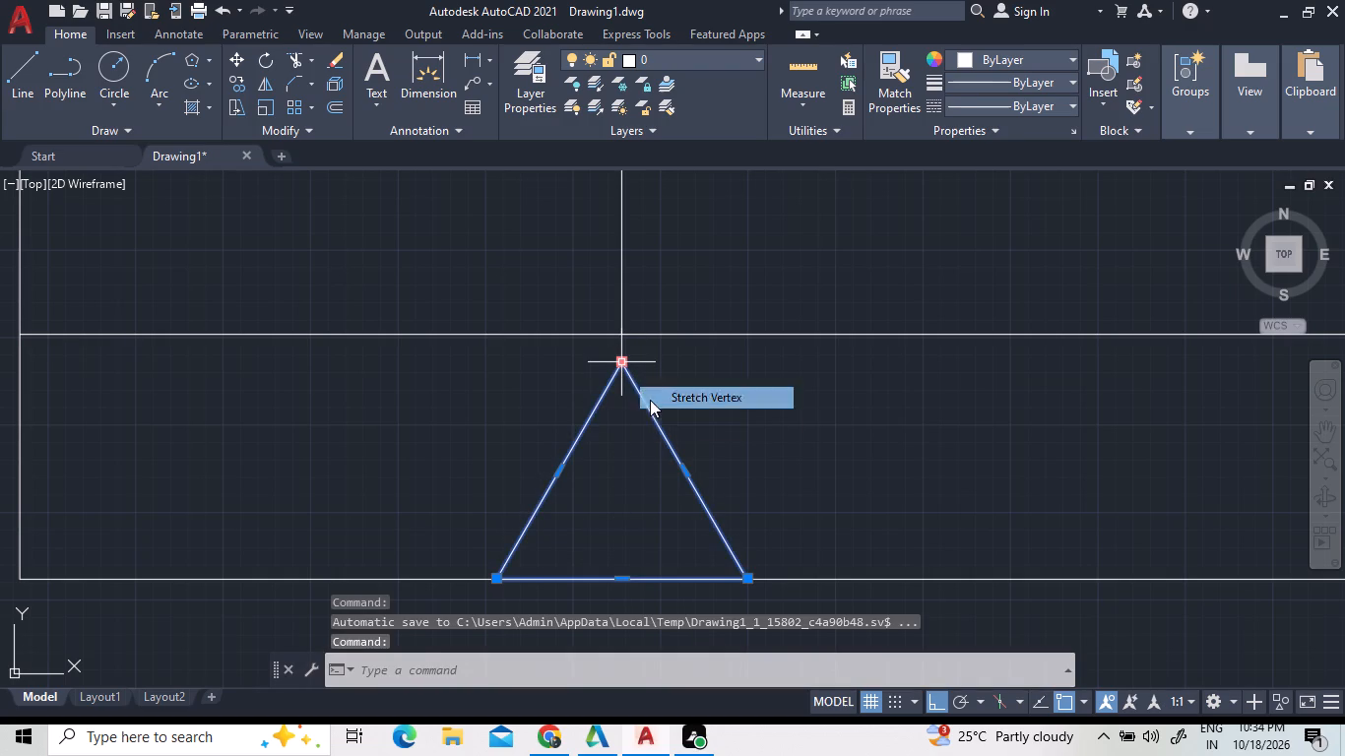
pyautogui.scroll(3, 621, 331)
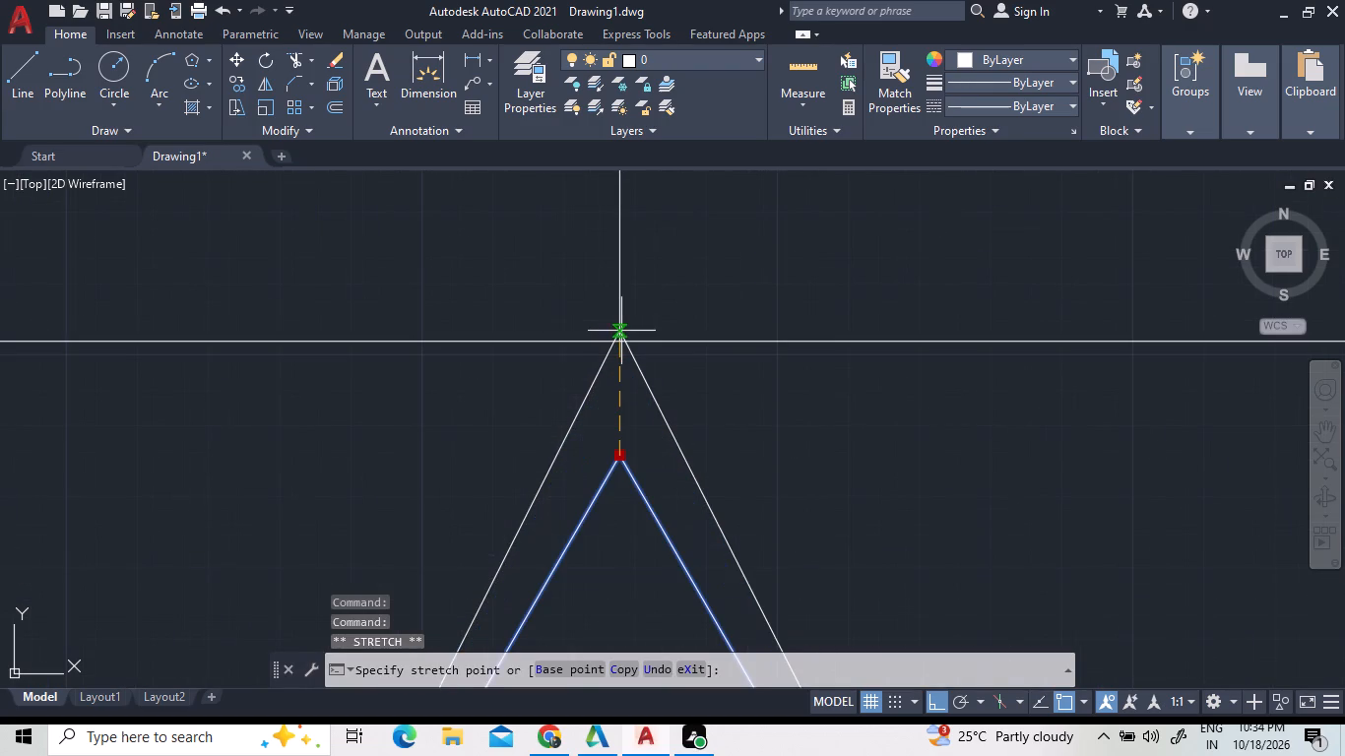
pyautogui.click(619, 338)
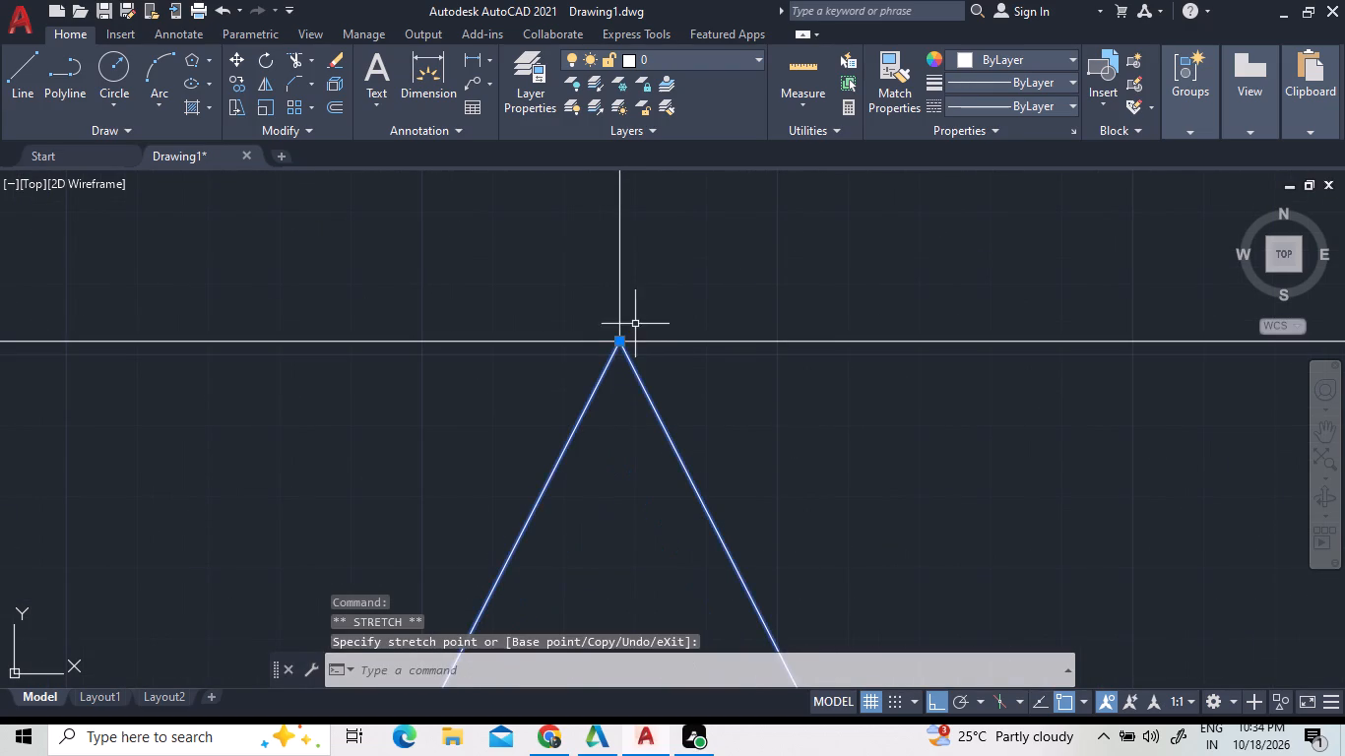
pyautogui.scroll(-6, 645, 311)
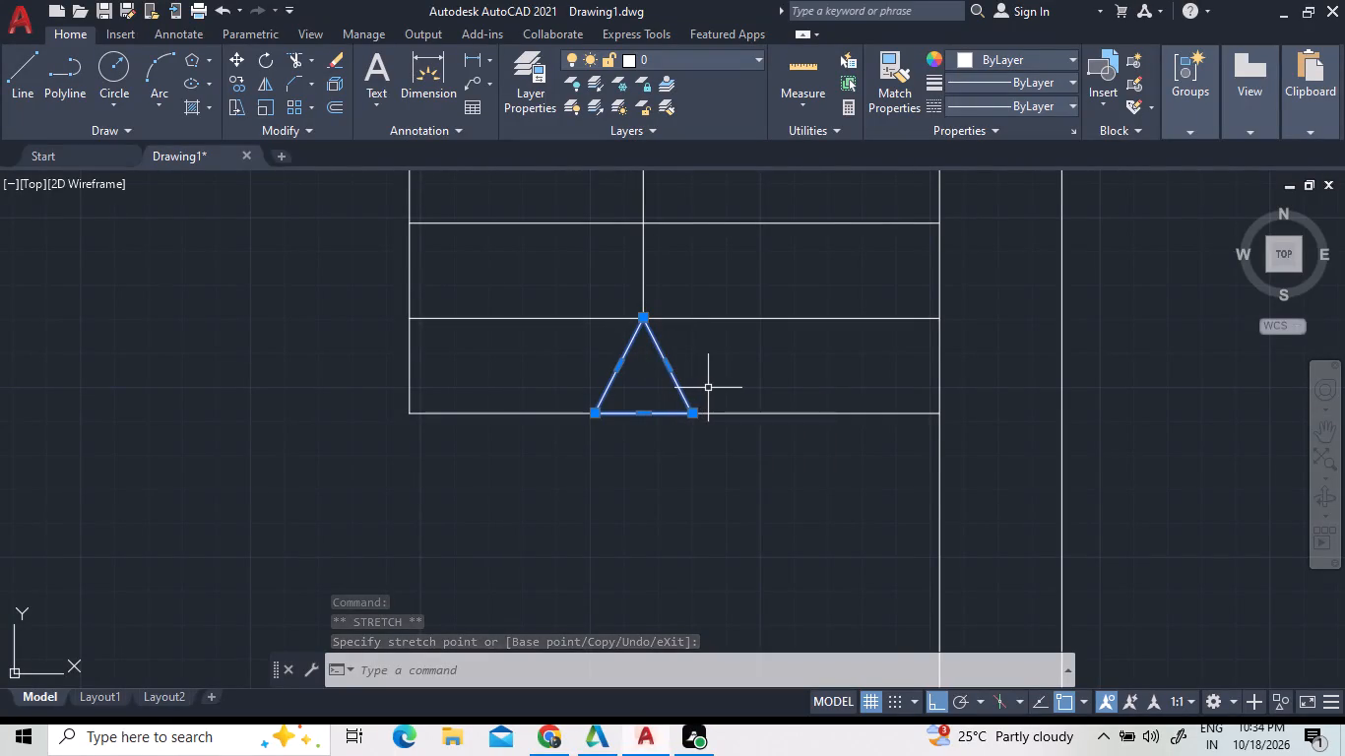
# Mirror the east flight's triangle about its base line so it points south, erasing the source triangle.
pyautogui.click(708, 388)
pyautogui.click(573, 366)
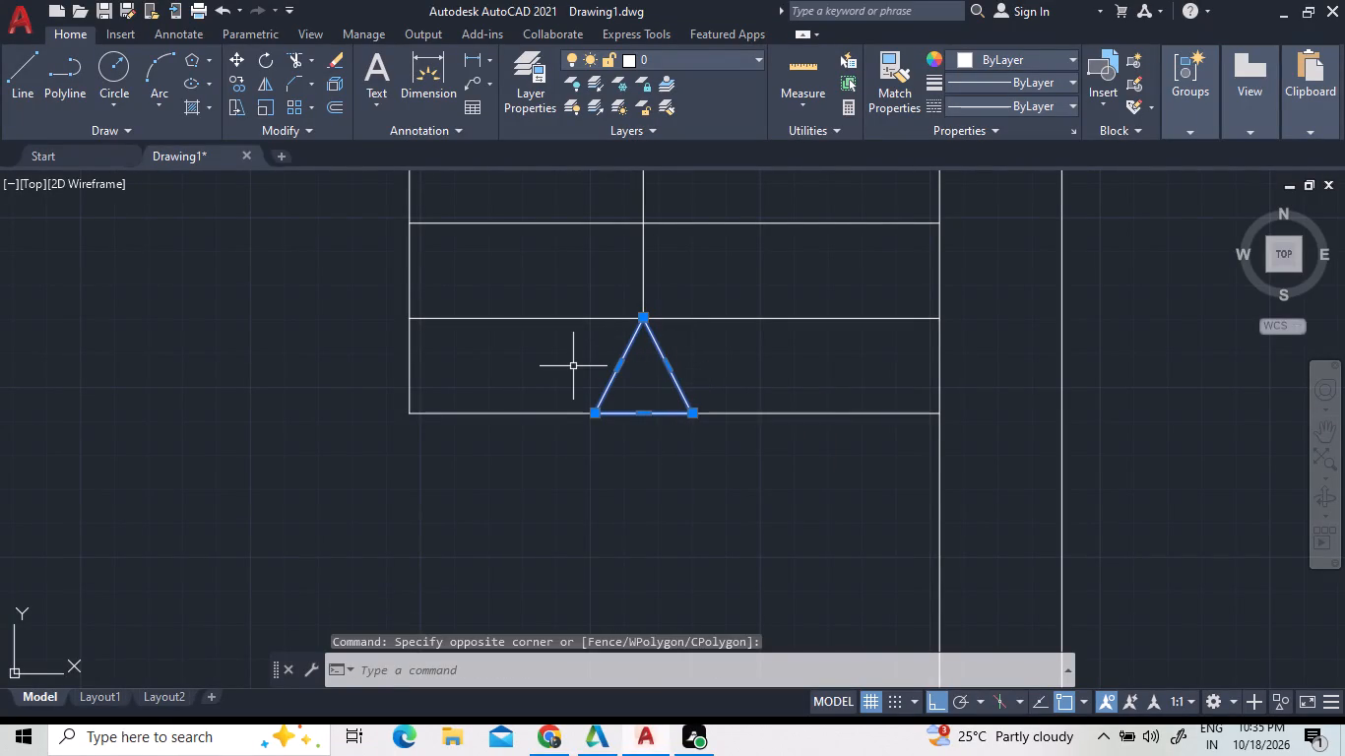
pyautogui.doubleClick(259, 82)
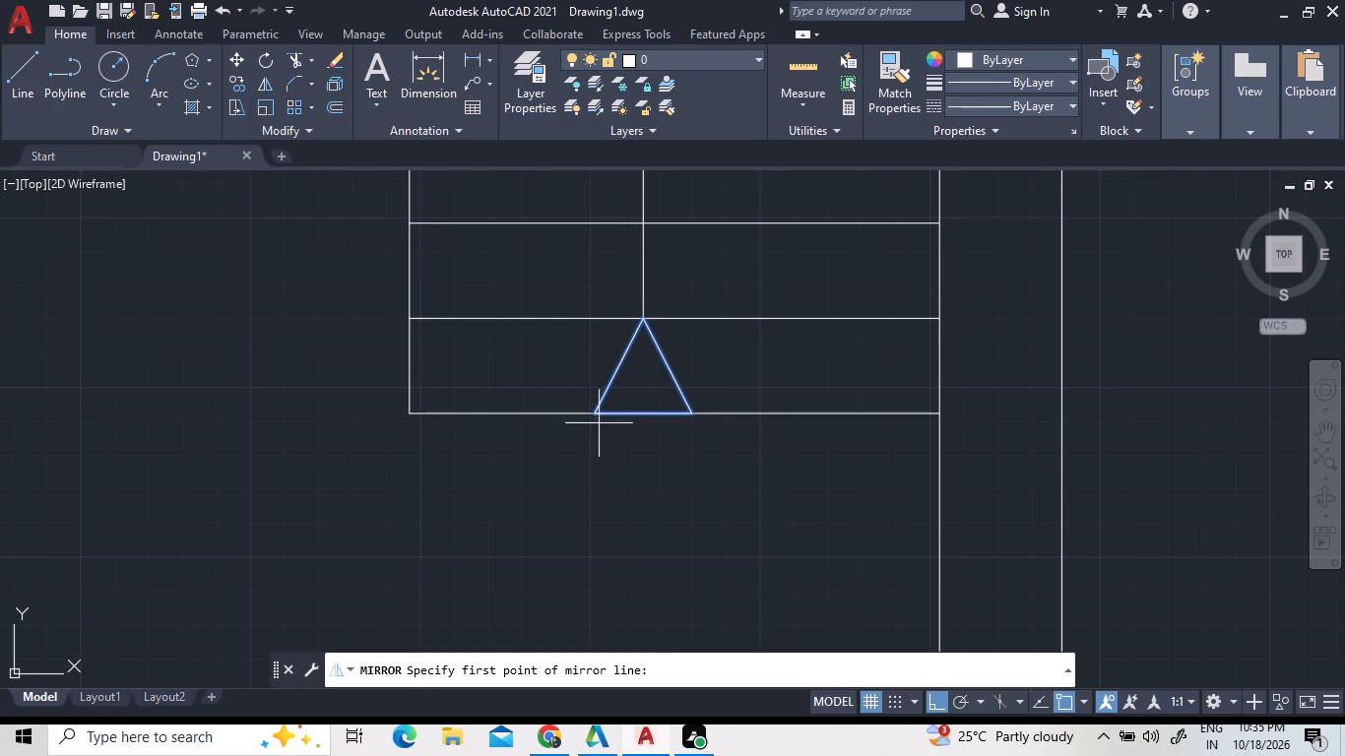
pyautogui.click(590, 411)
pyautogui.click(694, 416)
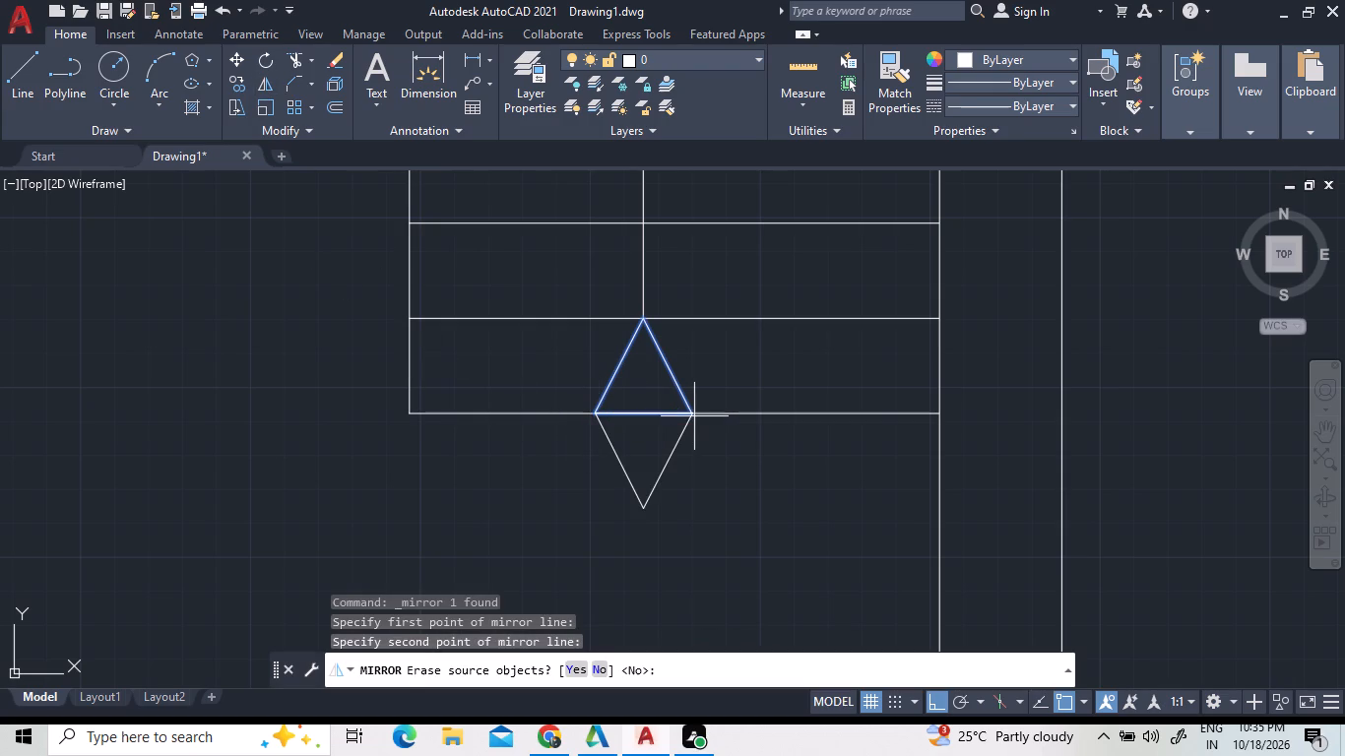
pyautogui.click(575, 669)
# Move the south-pointing triangle north by its base midpoint onto the south end of the direction line.
pyautogui.click(662, 489)
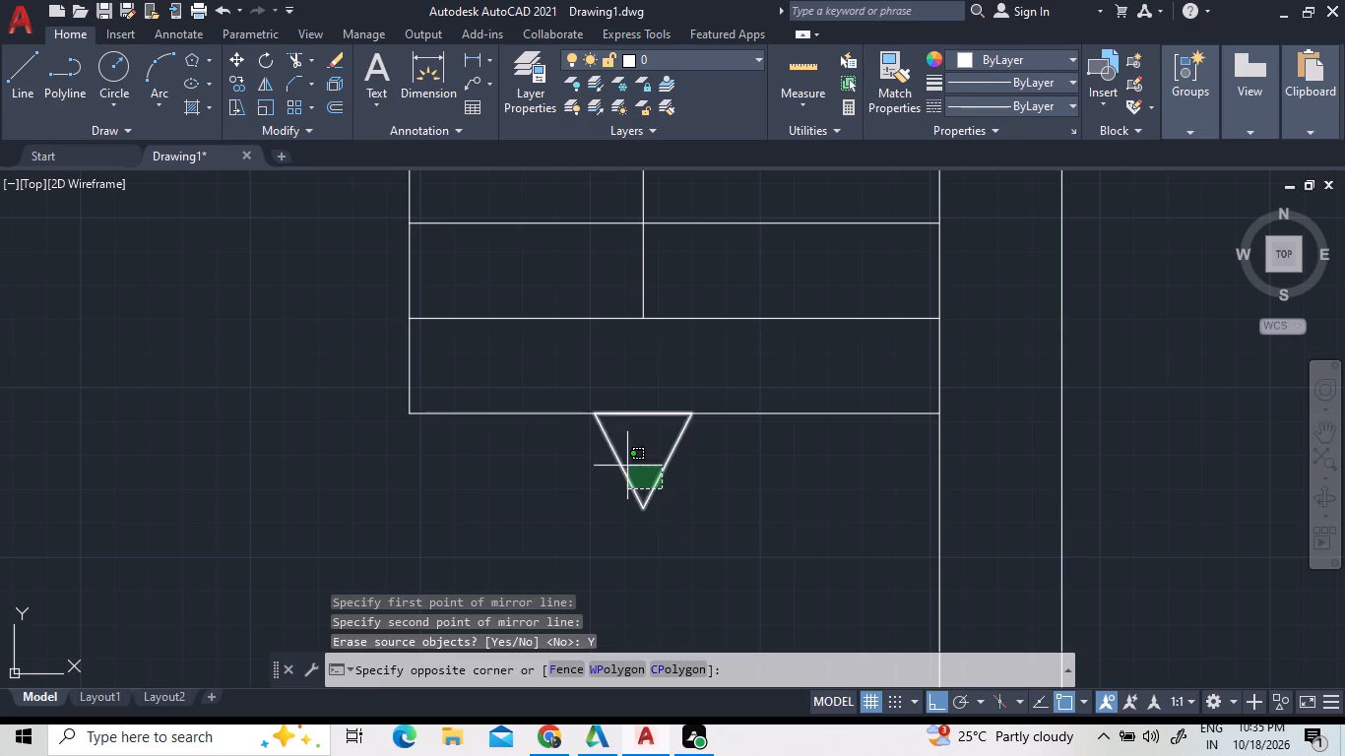
pyautogui.click(601, 448)
pyautogui.rightClick(639, 413)
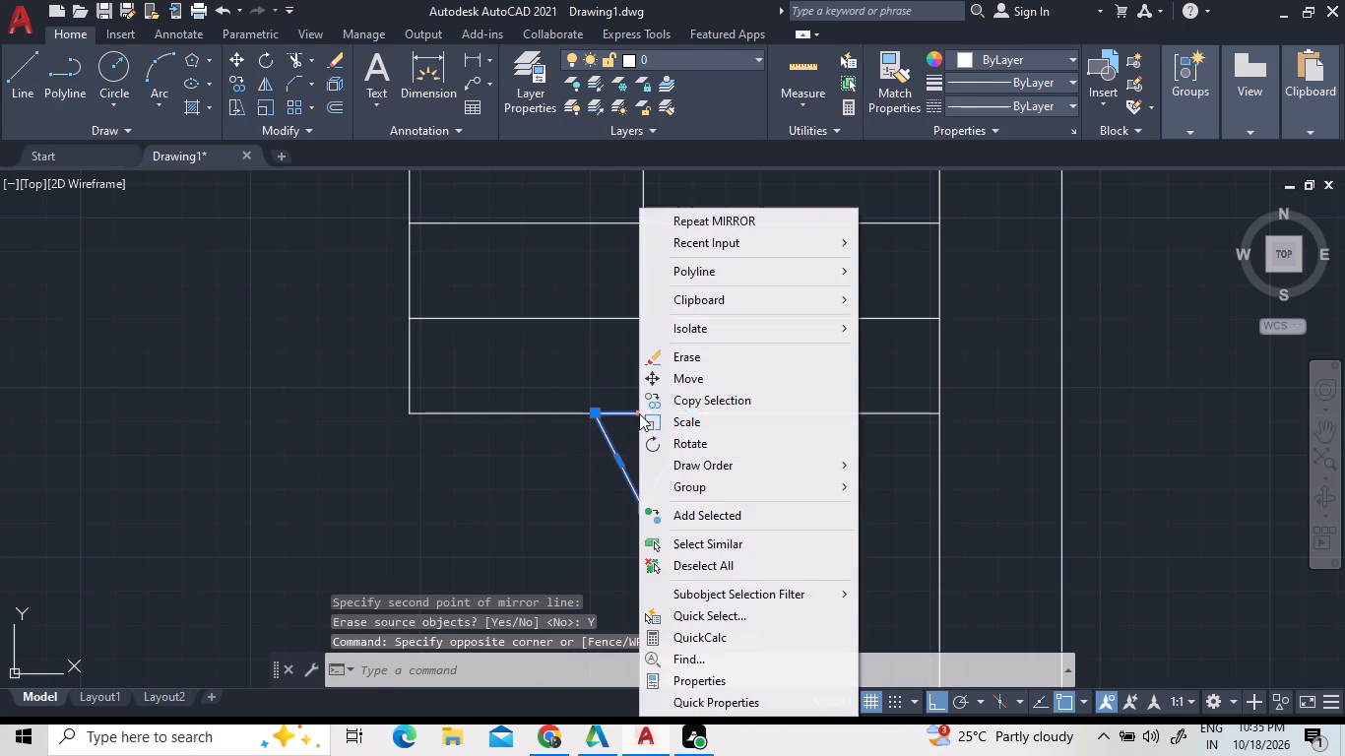
pyautogui.click(695, 385)
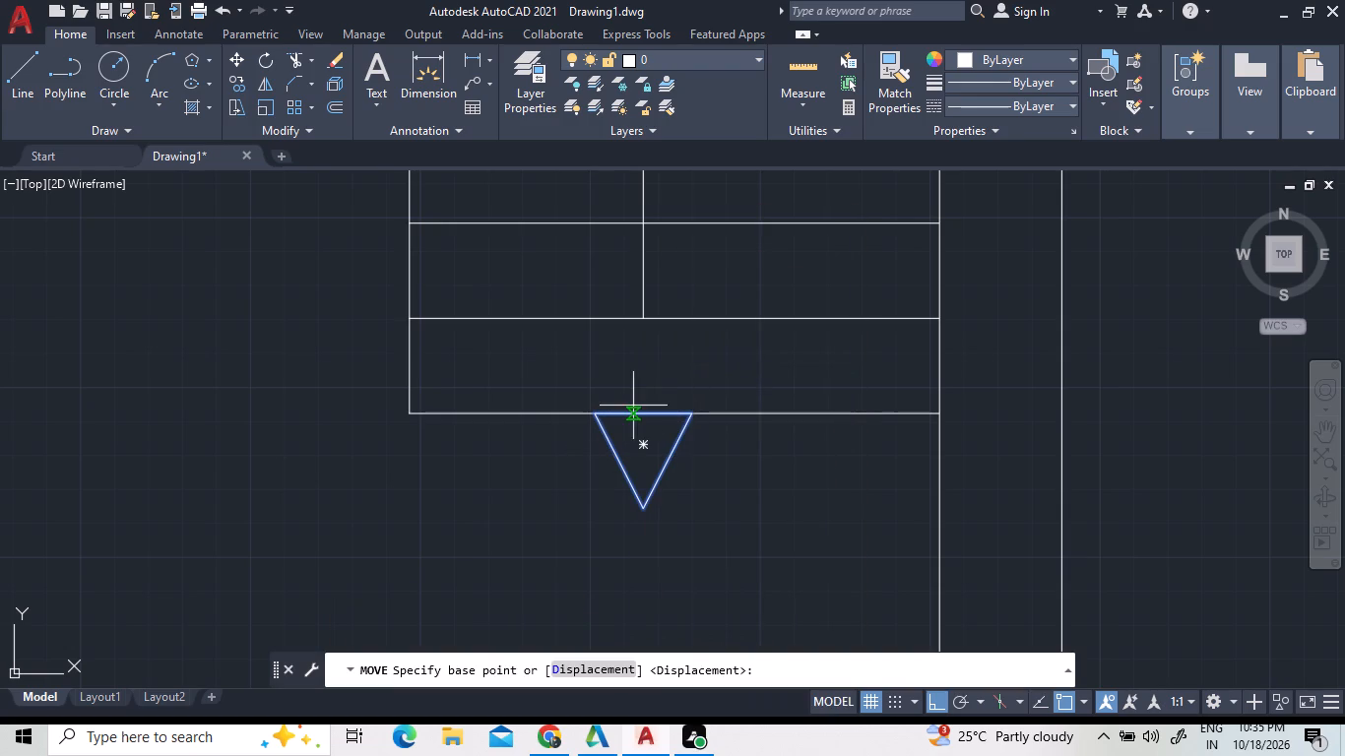
pyautogui.click(641, 414)
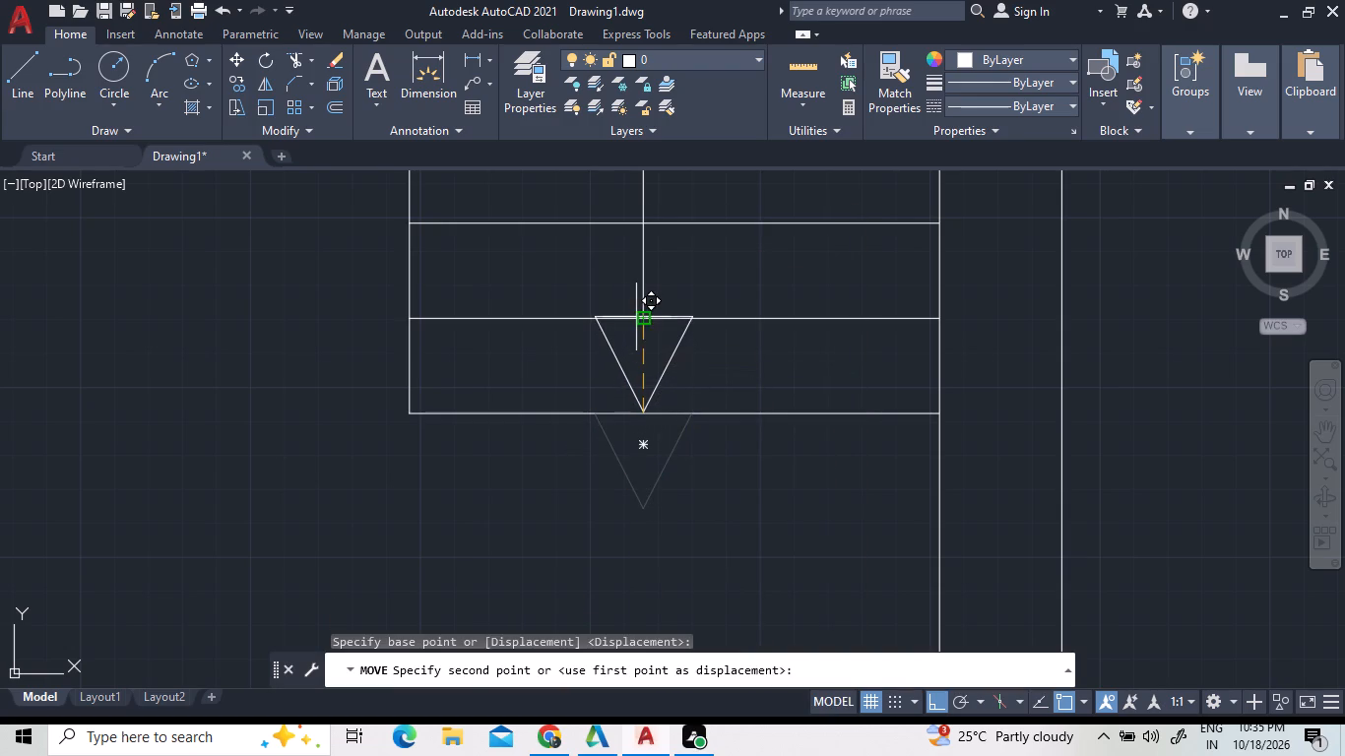
pyautogui.scroll(5, 642, 318)
pyautogui.click(643, 314)
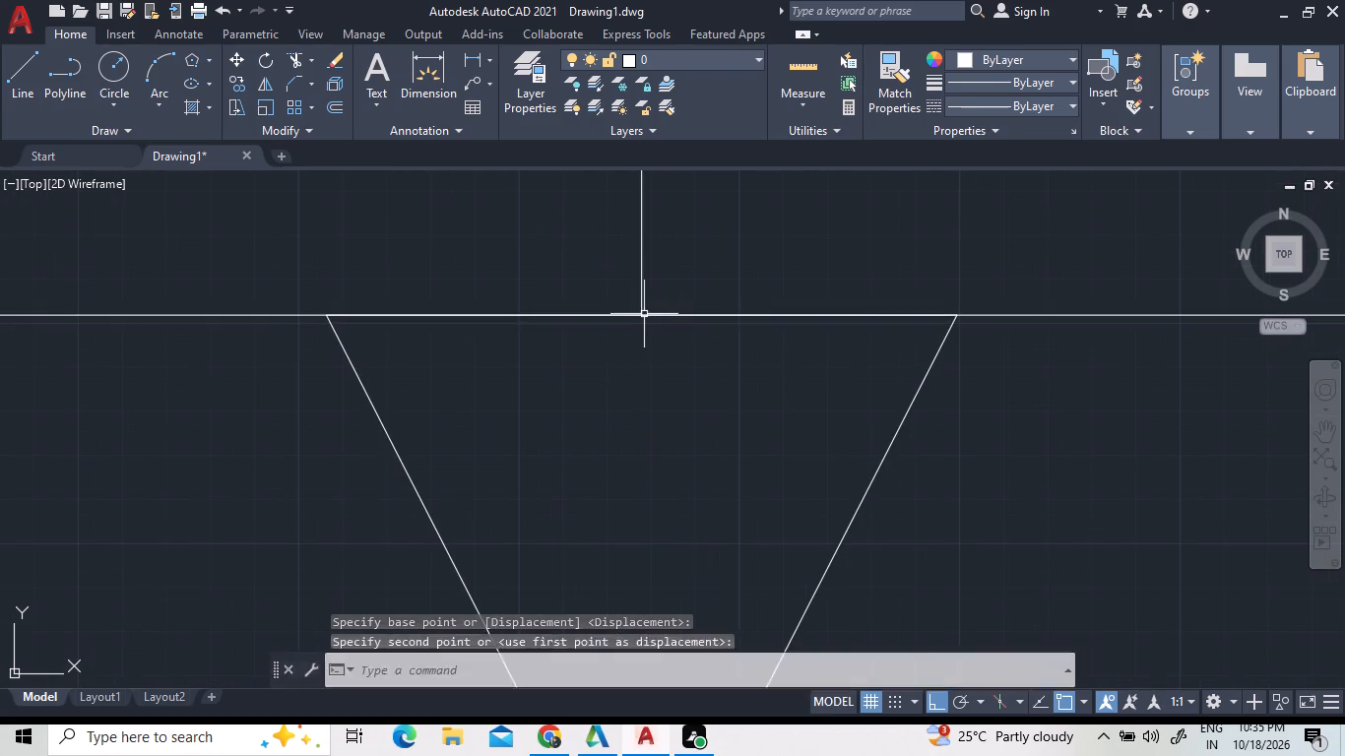
pyautogui.scroll(-4, 692, 293)
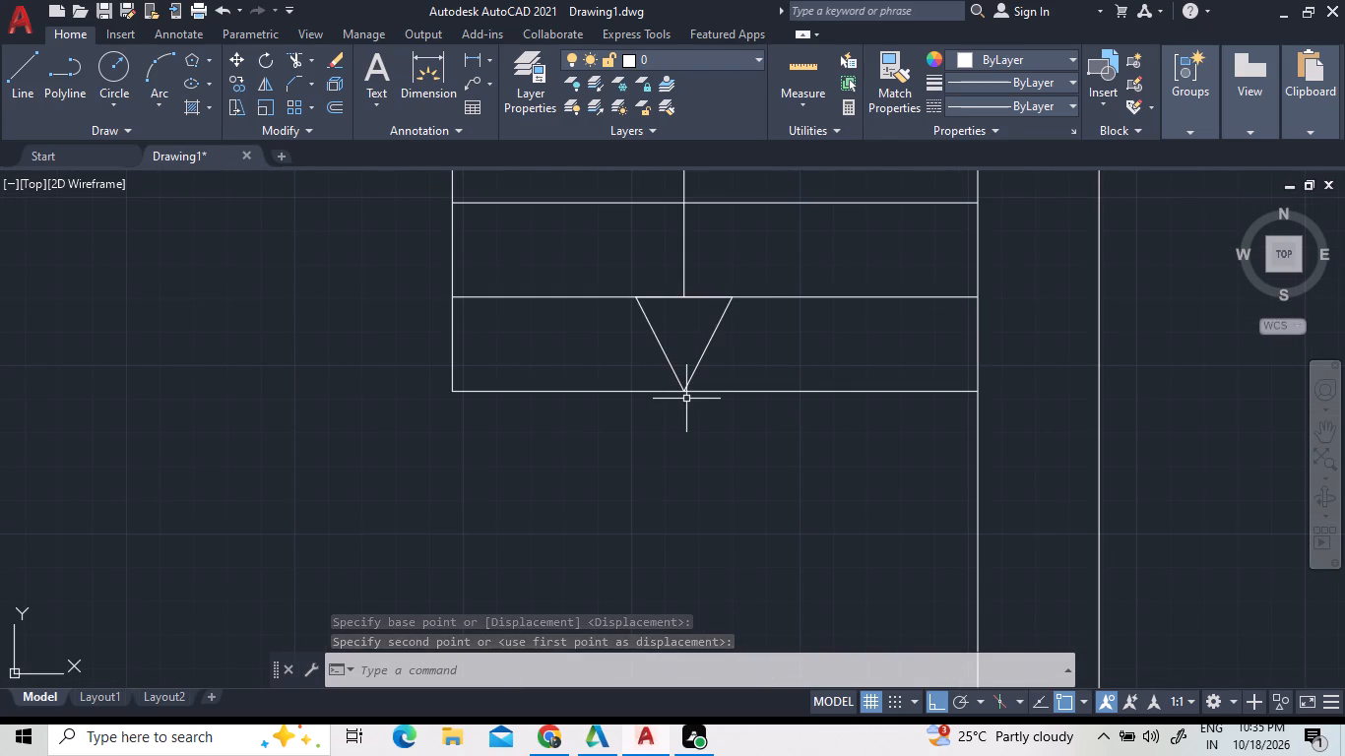
# Select the room's outer wall lines and hatch at the southeast corner, together with door D2 and its label.
pyautogui.scroll(-4, 686, 399)
pyautogui.scroll(-1, 589, 425)
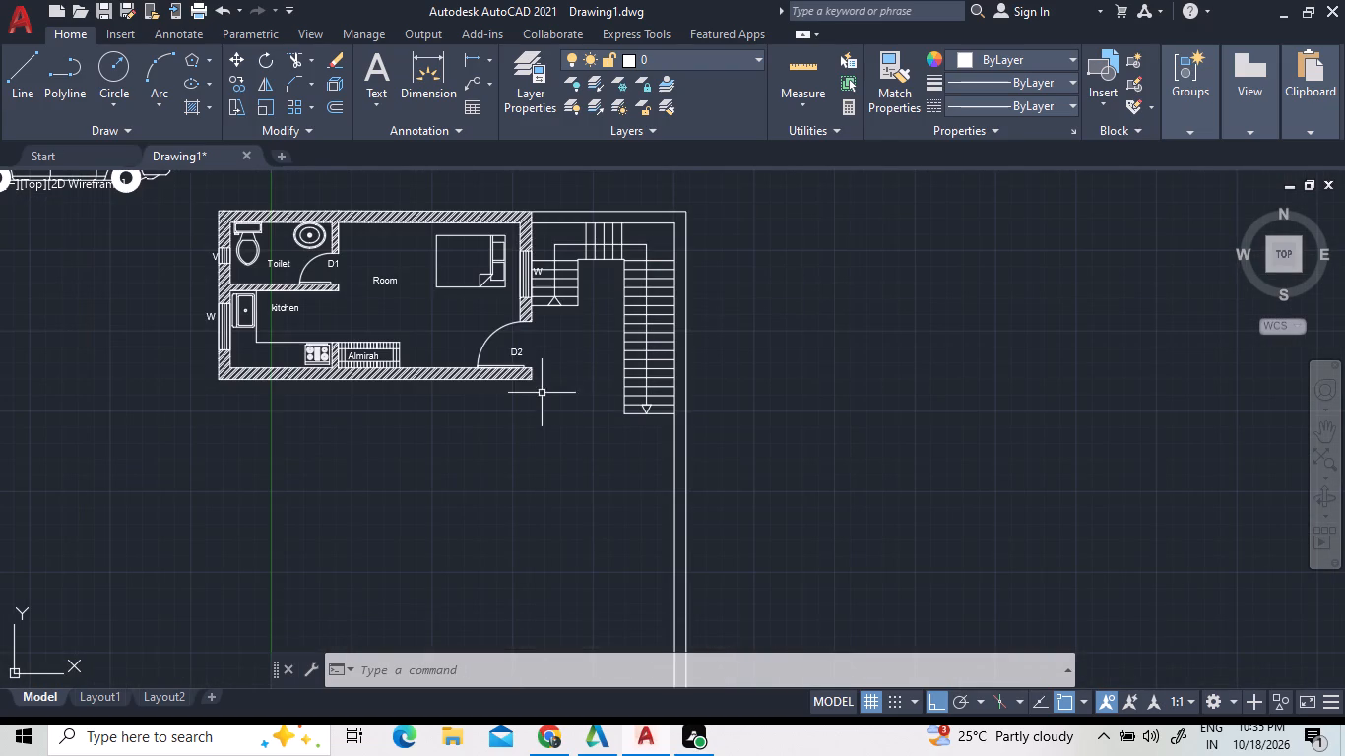
pyautogui.scroll(-2, 347, 350)
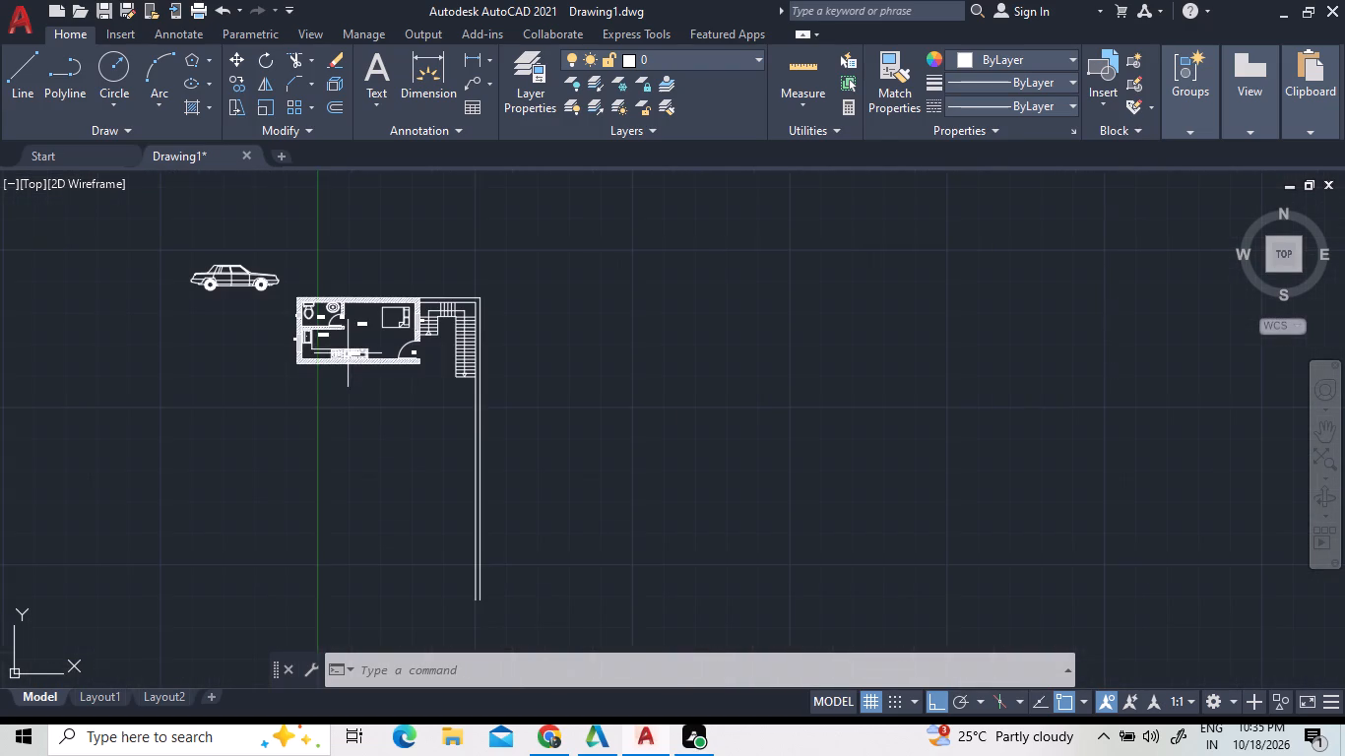
pyautogui.scroll(2, 343, 351)
pyautogui.scroll(1, 509, 368)
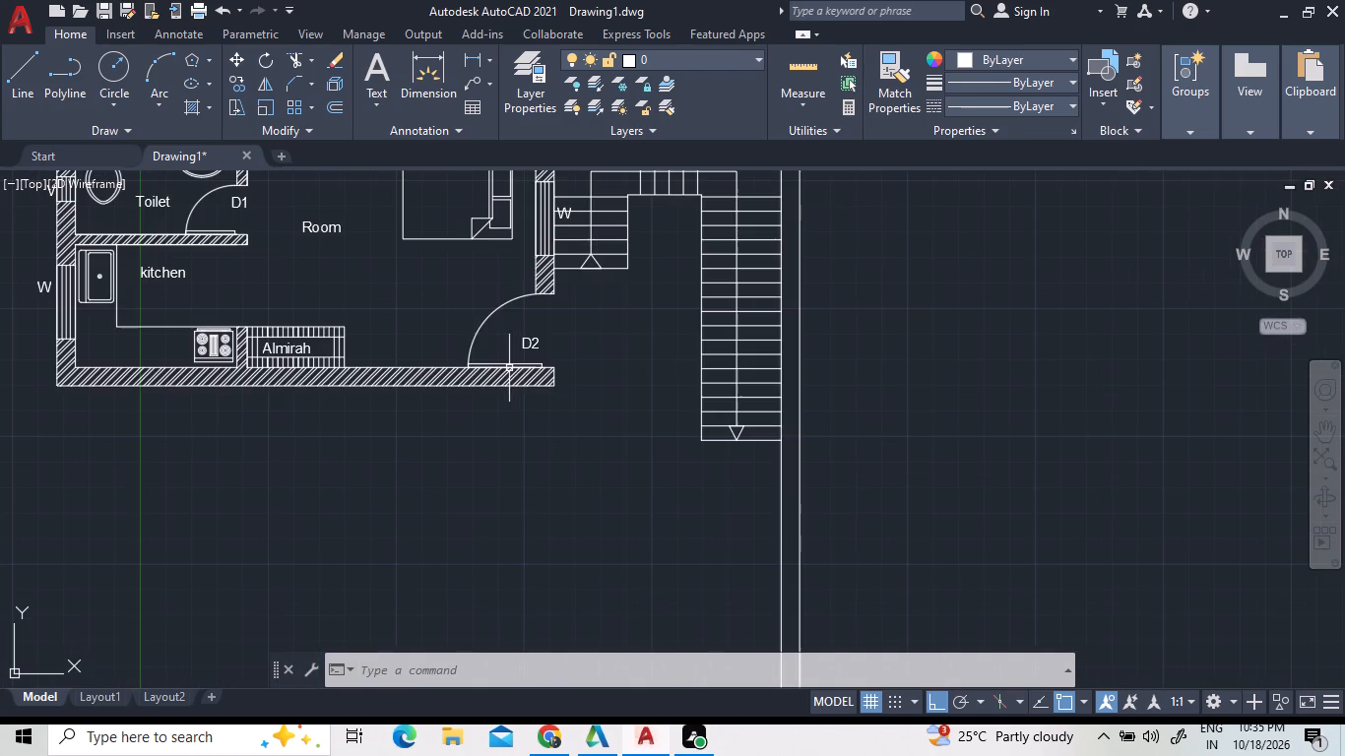
pyautogui.click(566, 390)
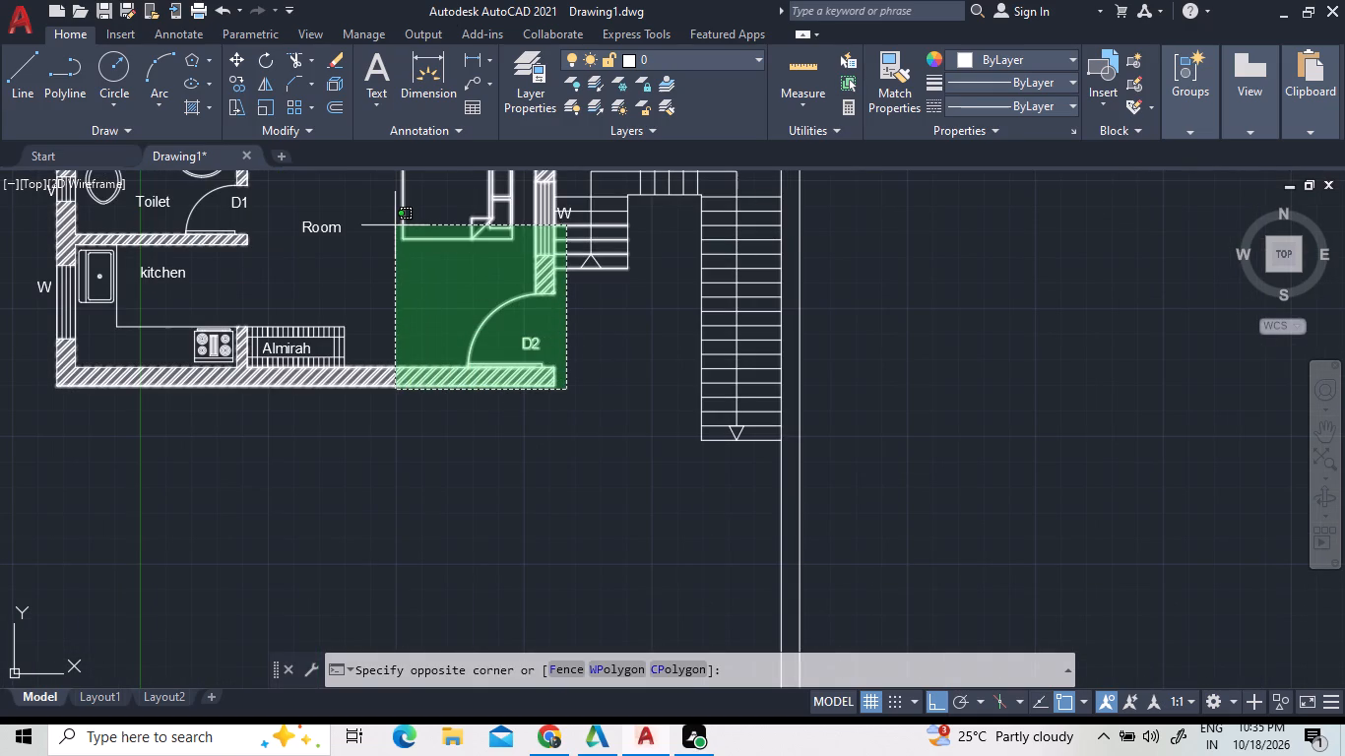
pyautogui.click(416, 283)
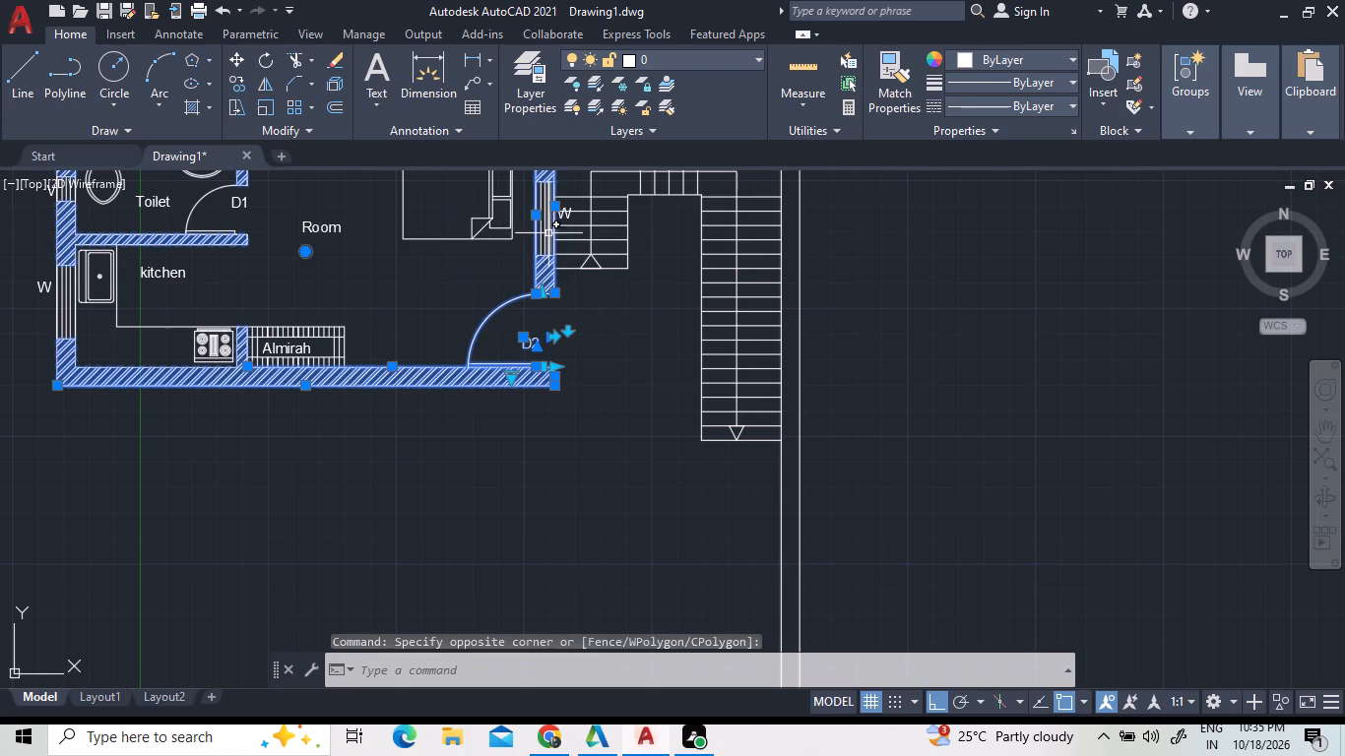
# Add the east window's W label, its three pane lines and the bed to the selection.
pyautogui.scroll(-3, 557, 335)
pyautogui.scroll(3, 515, 303)
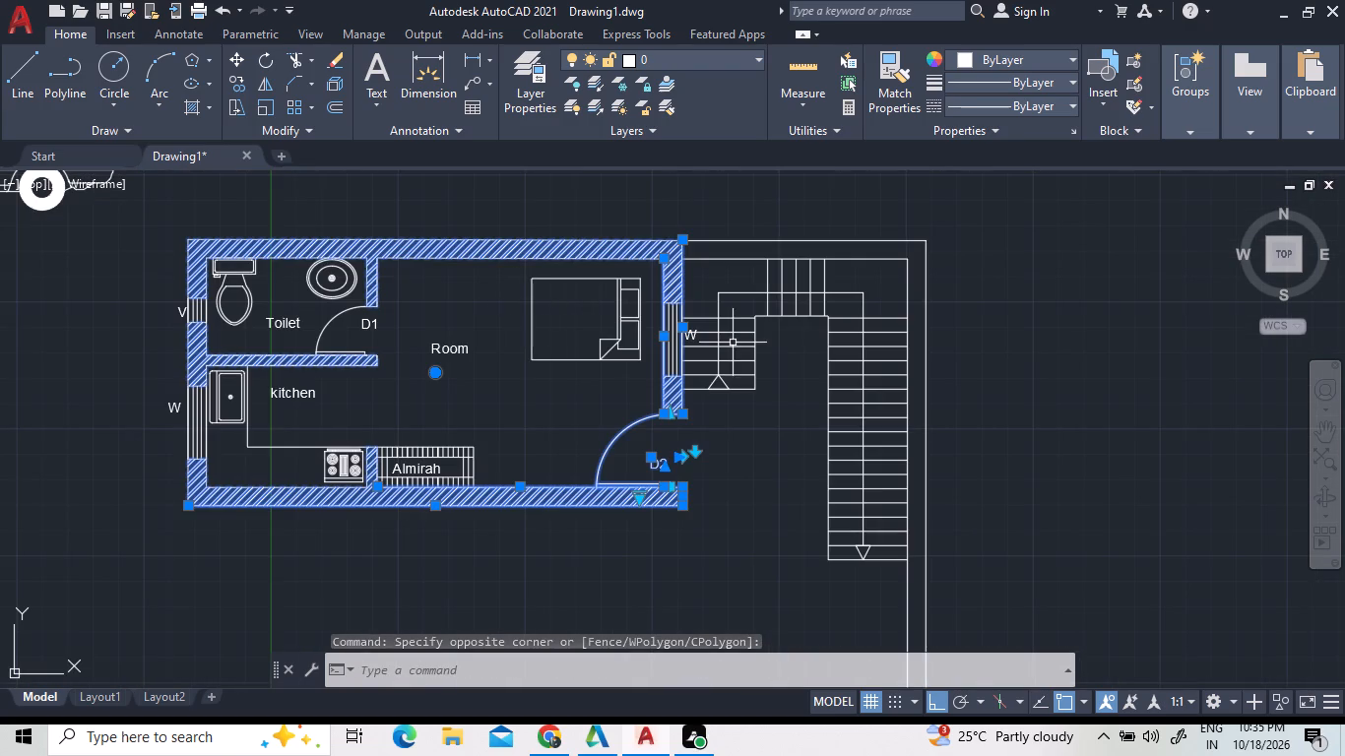
pyautogui.scroll(4, 705, 338)
pyautogui.click(669, 336)
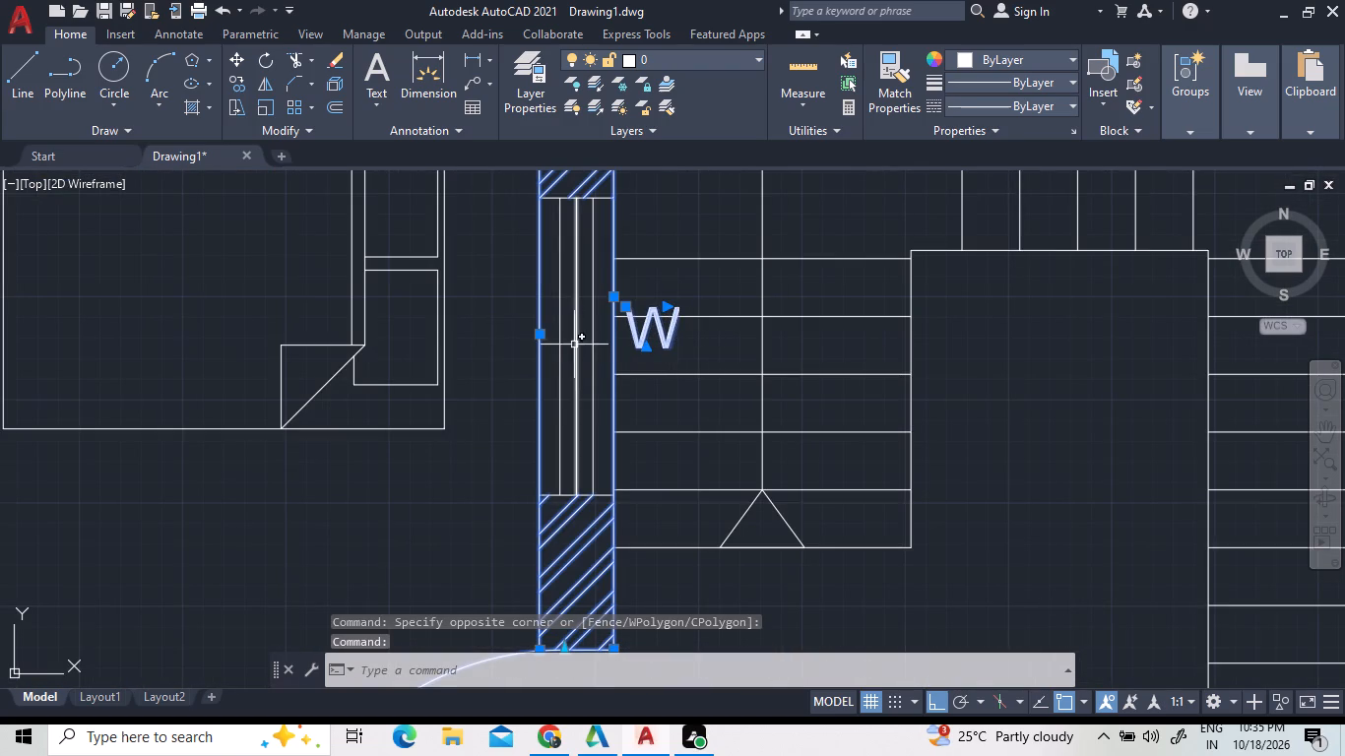
pyautogui.tripleClick(597, 389)
pyautogui.click(597, 389)
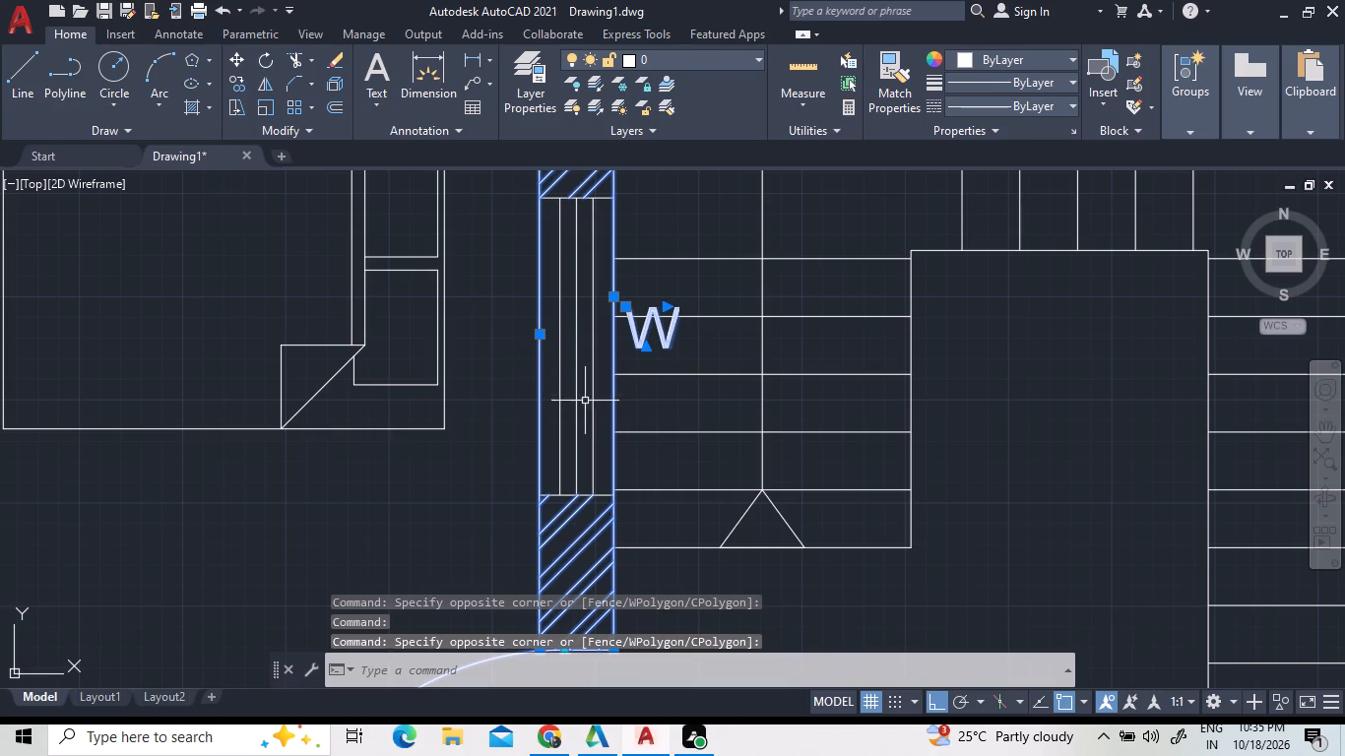
pyautogui.click(601, 420)
pyautogui.click(547, 350)
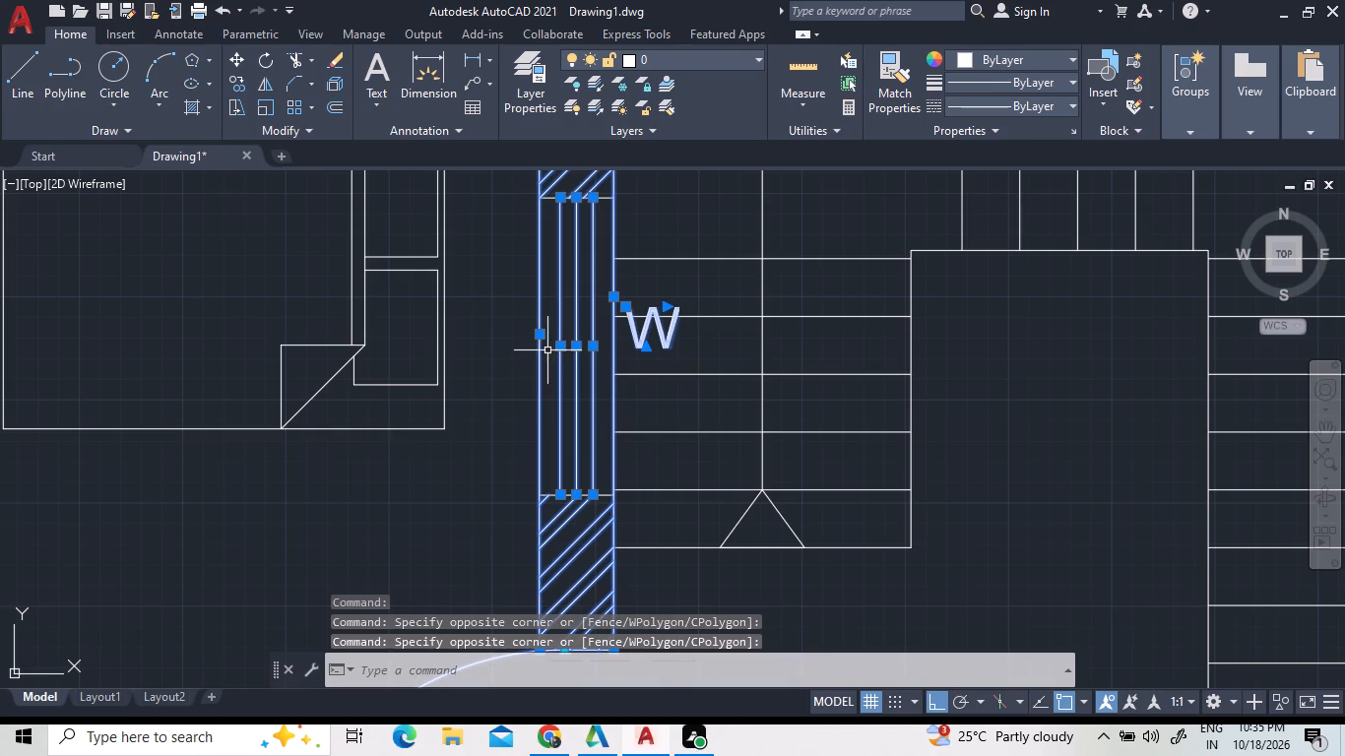
pyautogui.click(501, 408)
pyautogui.doubleClick(325, 307)
# Add the Room label, the almirah with all its lines and label, the stove, its counter edge and the adjoining short wall to the selection.
pyautogui.scroll(-3, 411, 337)
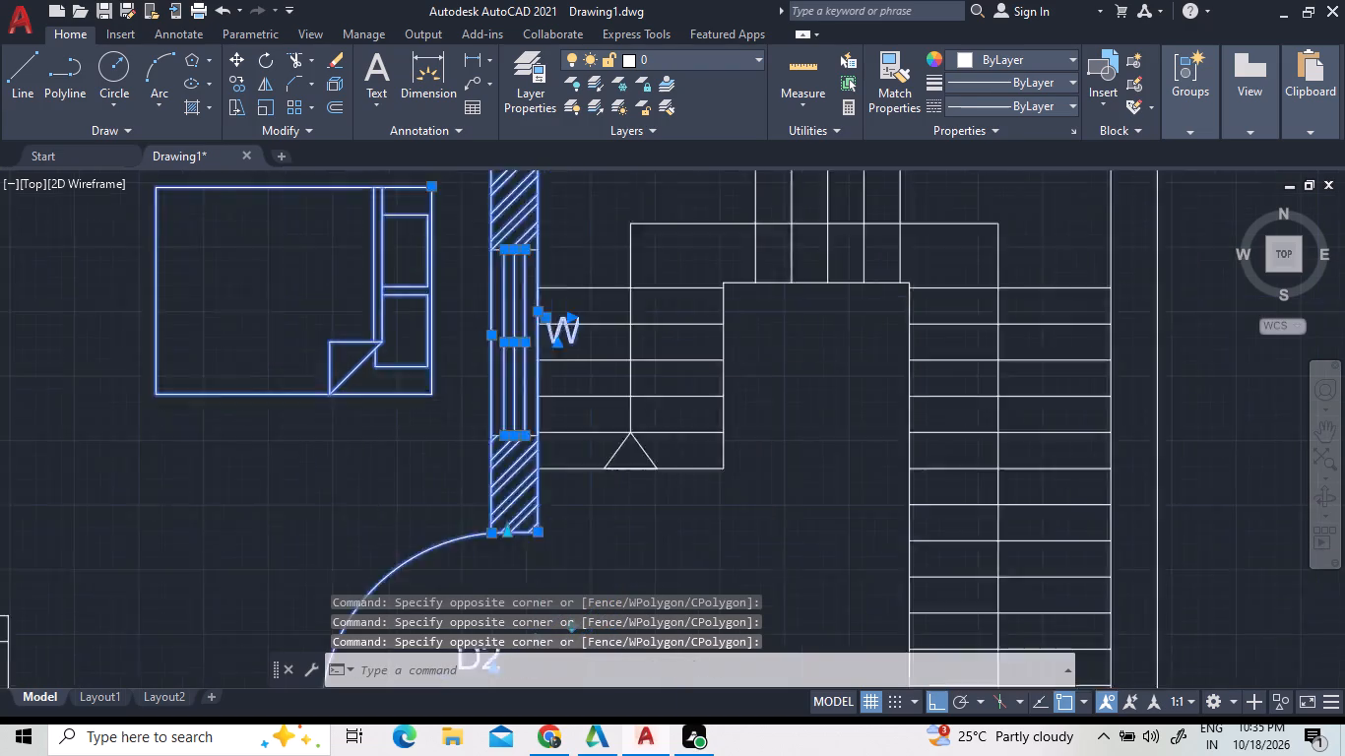
pyautogui.click(290, 475)
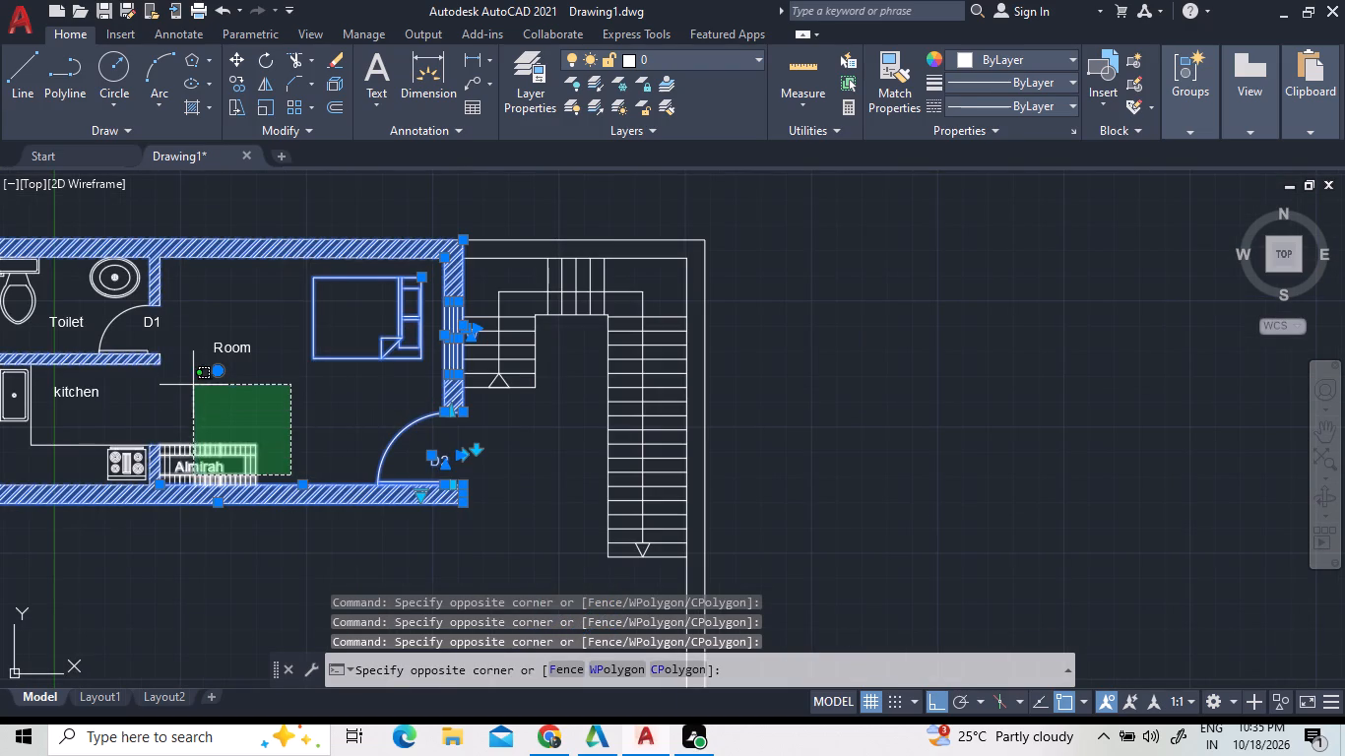
pyautogui.click(174, 323)
pyautogui.scroll(-1, 265, 373)
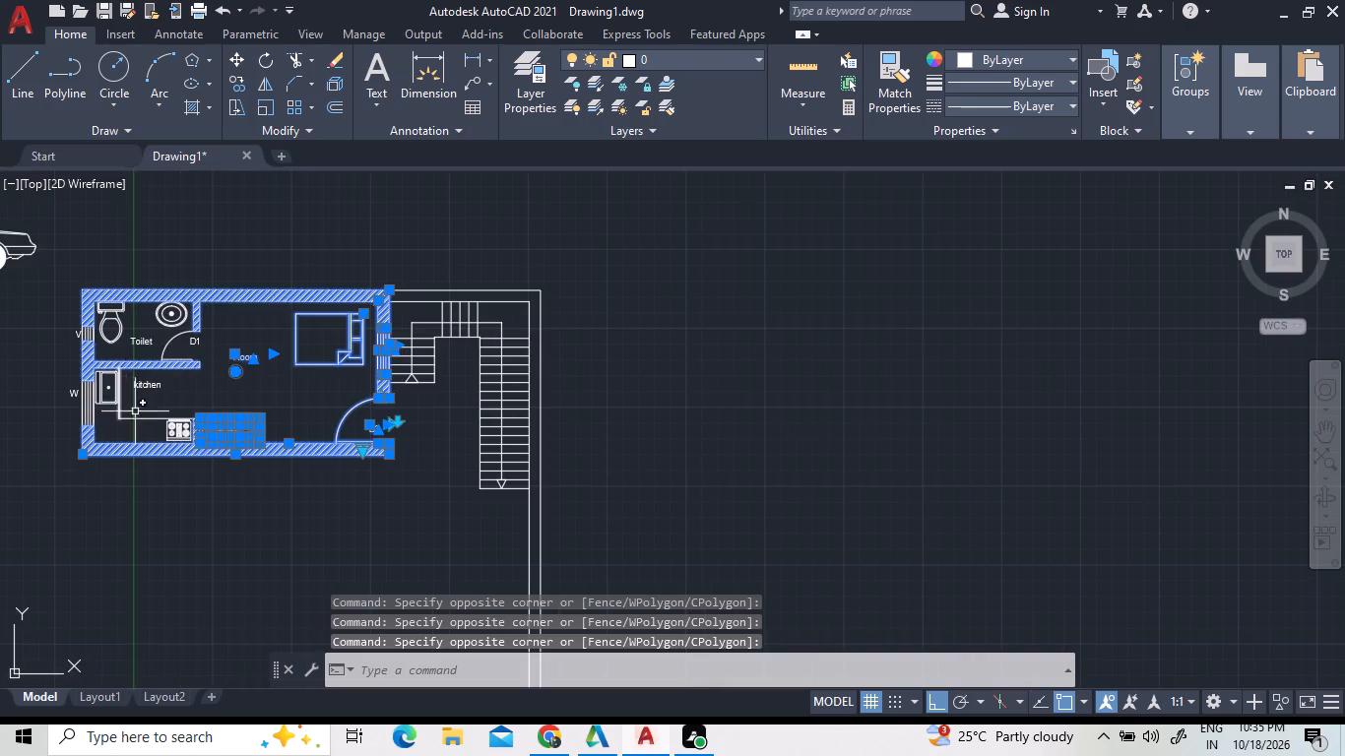
pyautogui.scroll(4, 144, 424)
pyautogui.click(382, 499)
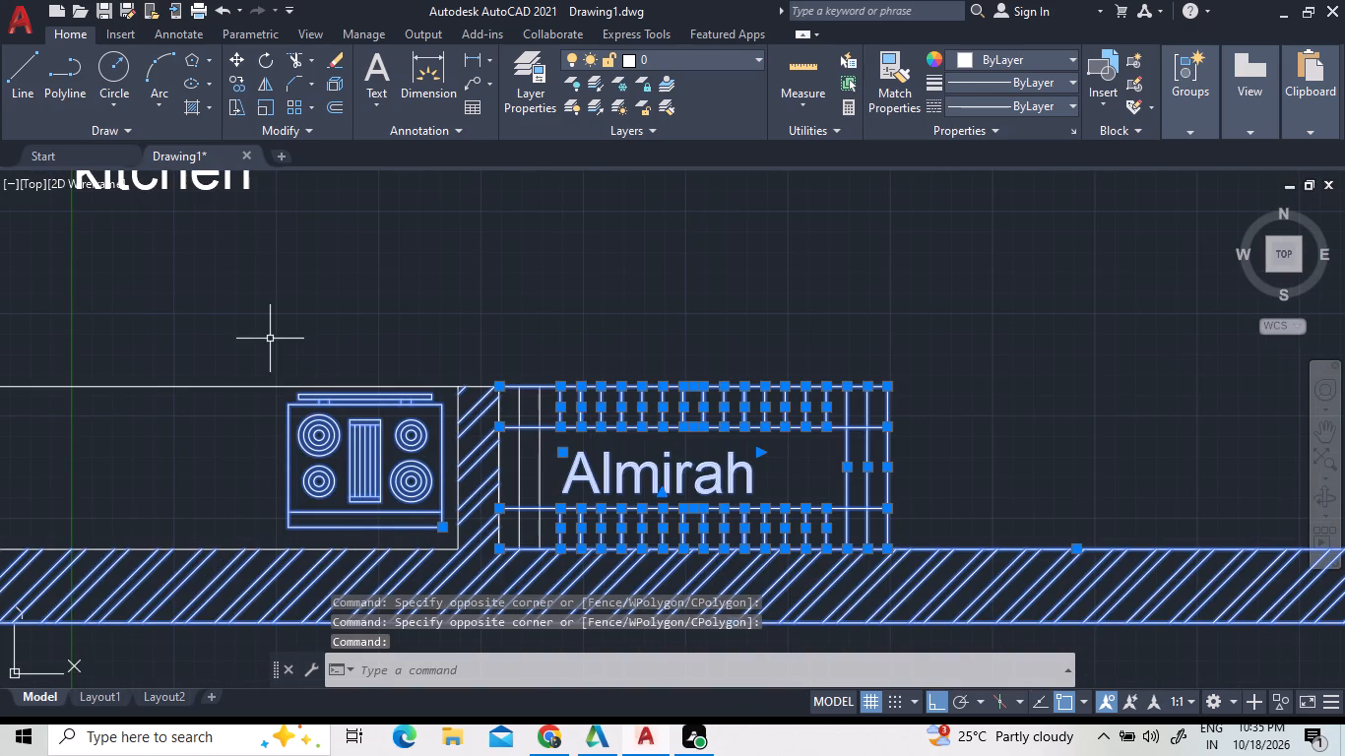
pyautogui.doubleClick(234, 386)
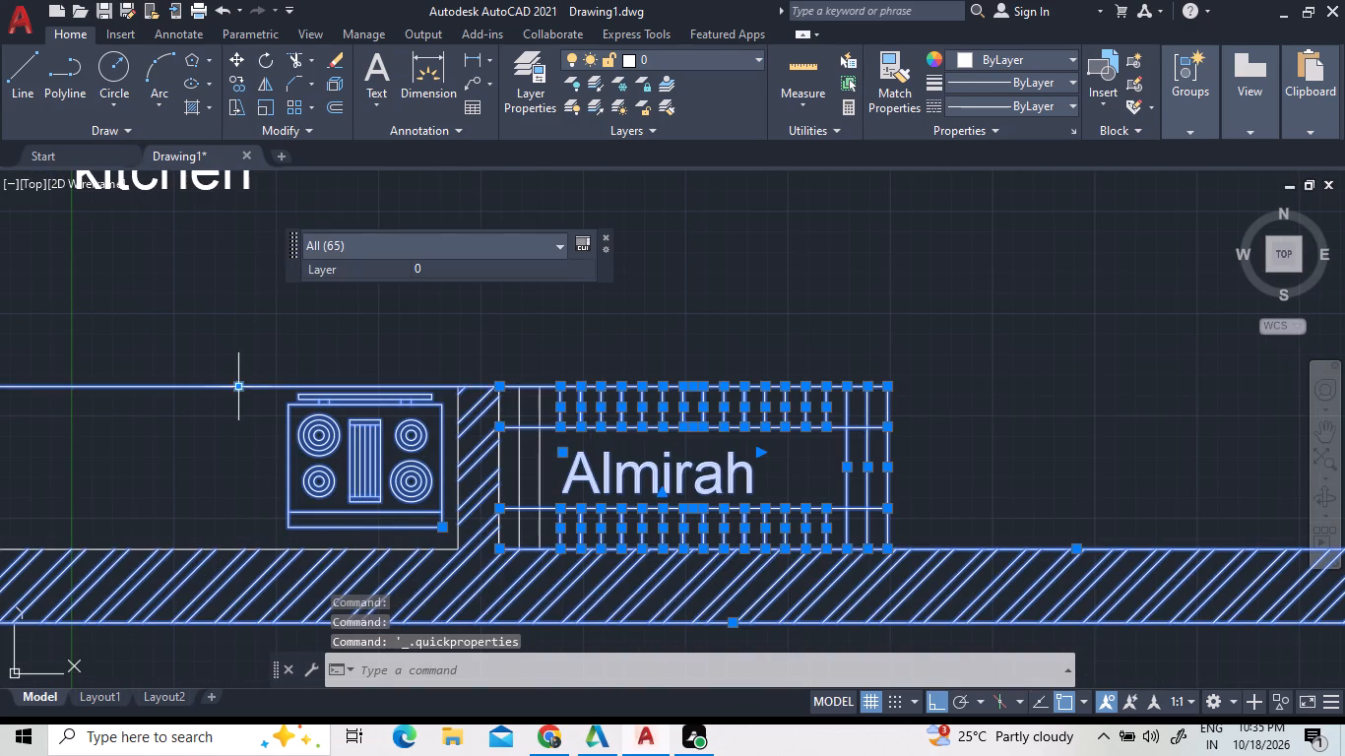
pyautogui.scroll(-1, 569, 395)
pyautogui.scroll(4, 517, 467)
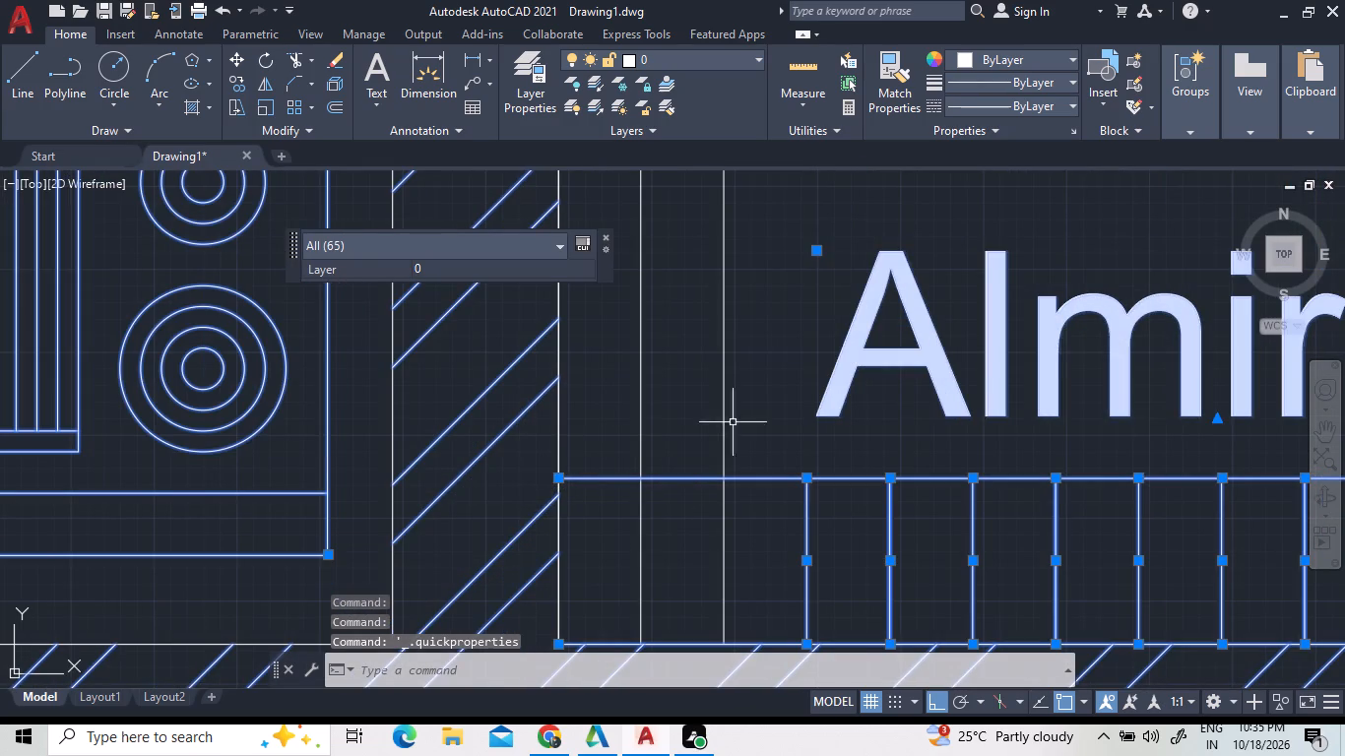
pyautogui.click(767, 410)
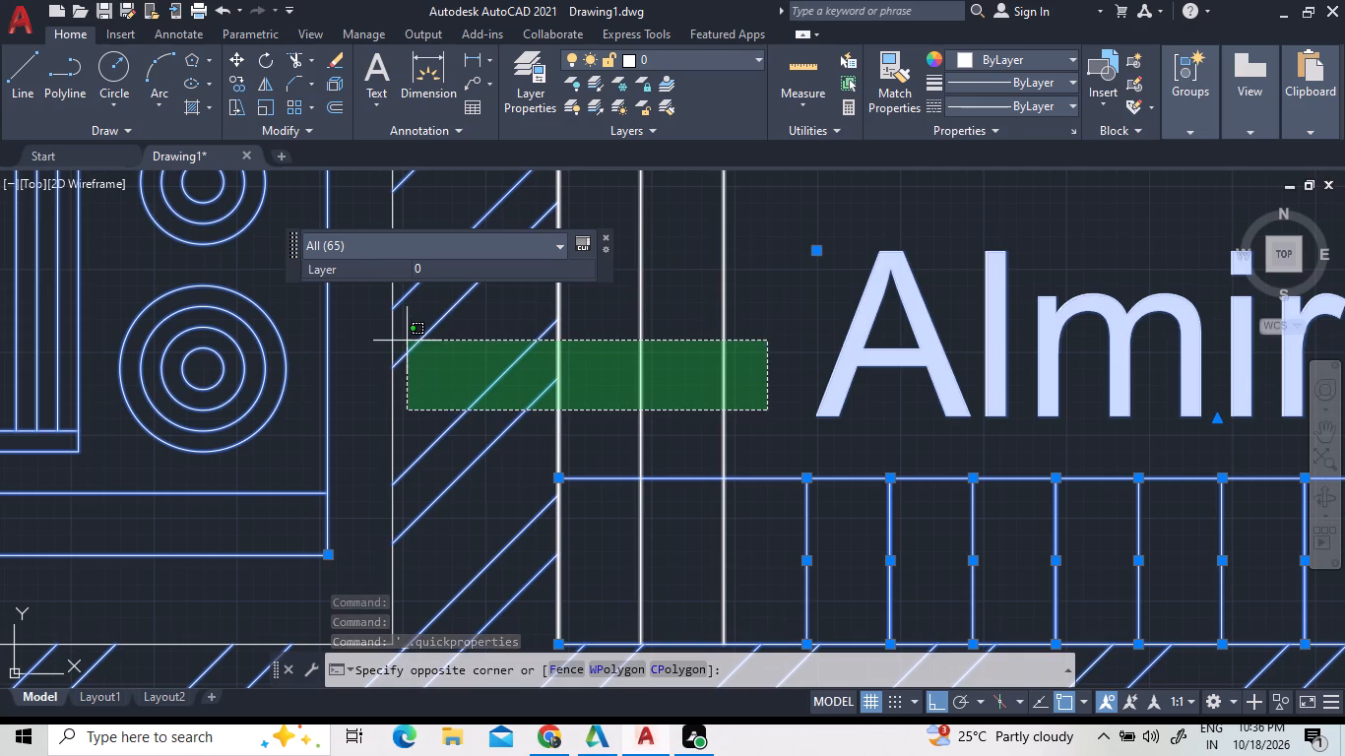
pyautogui.click(371, 339)
# Add the kitchen's west window with its W label, the sink, the vertical counter edge and the kitchen label to the selection.
pyautogui.scroll(-3, 442, 379)
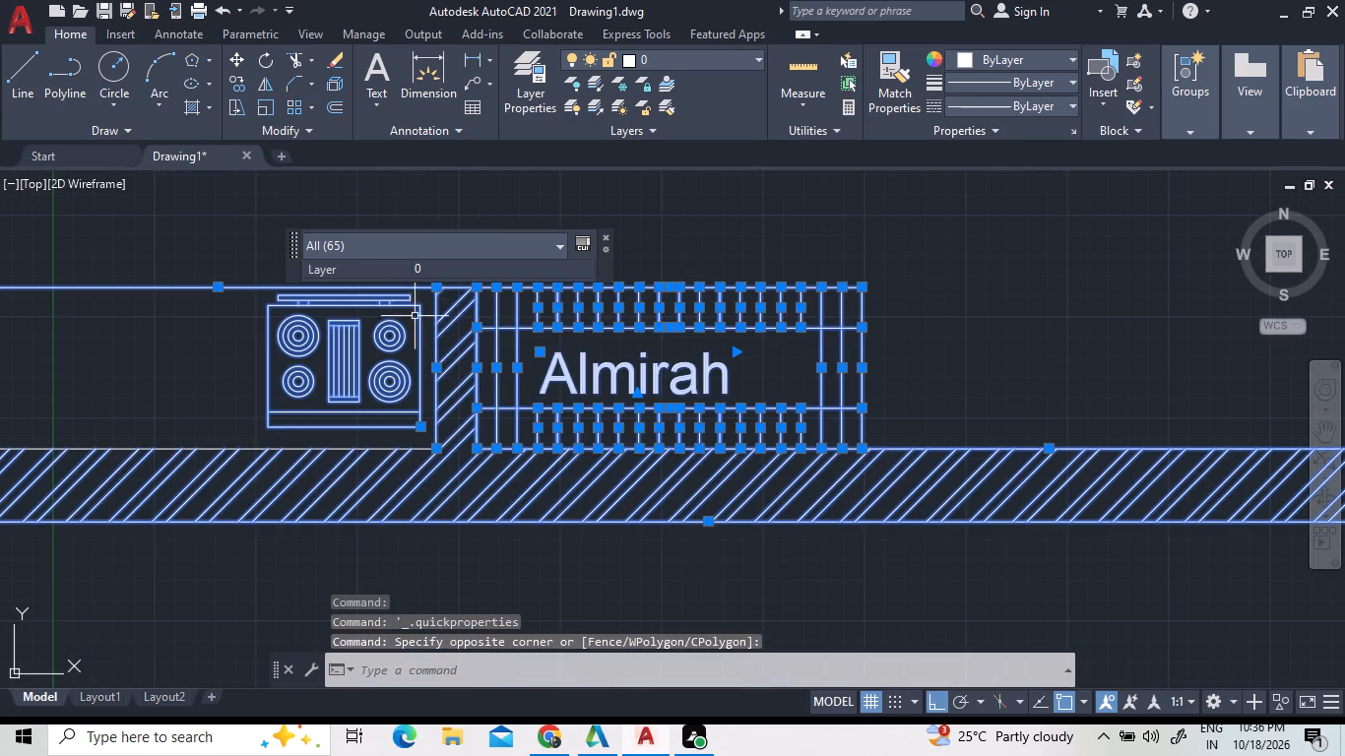
pyautogui.scroll(-2, 465, 374)
pyautogui.scroll(2, 207, 267)
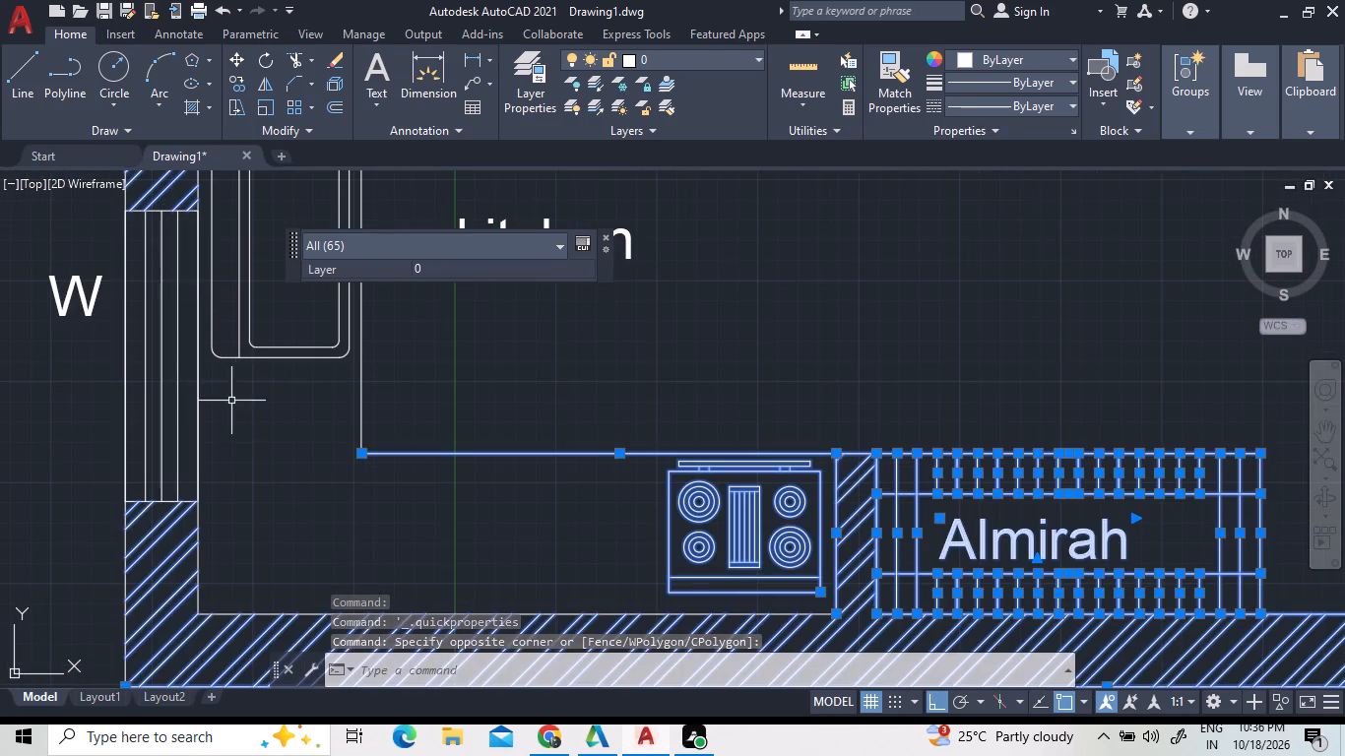
pyautogui.click(230, 401)
pyautogui.tripleClick(102, 326)
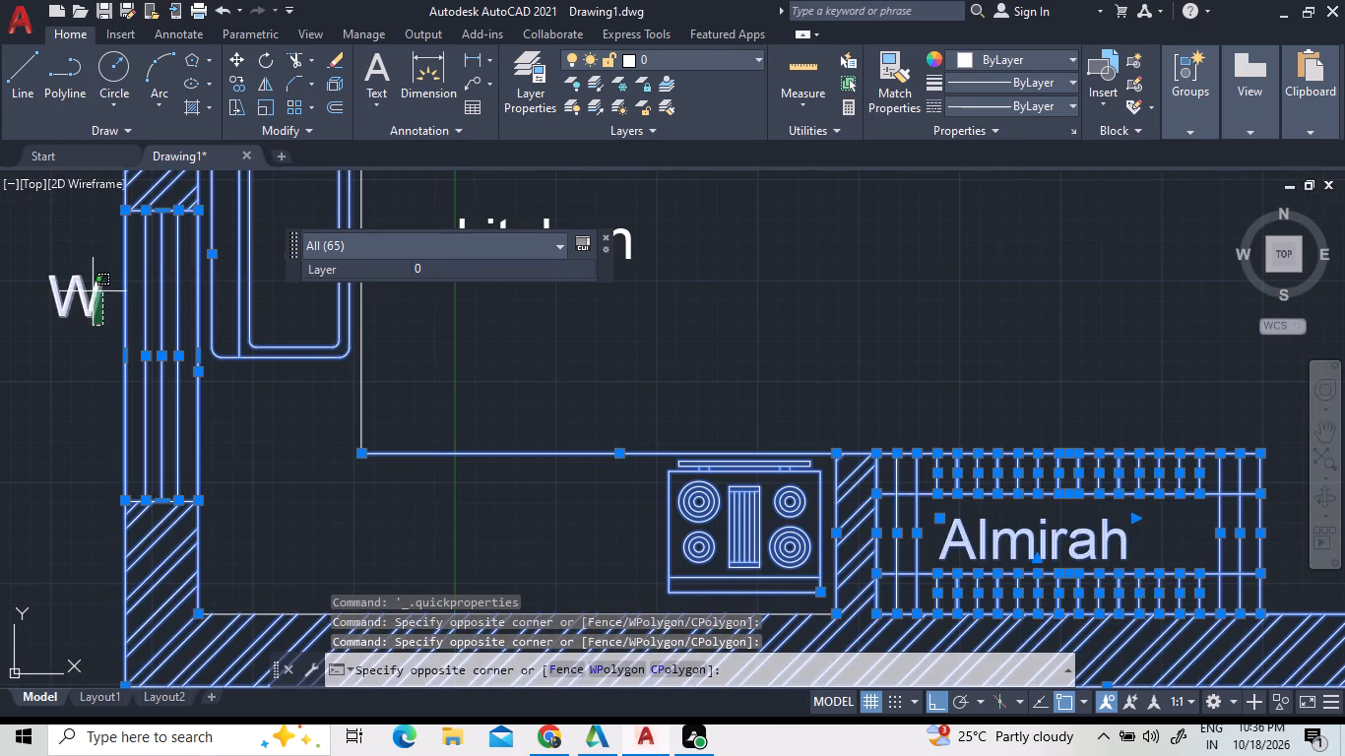
pyautogui.click(93, 291)
pyautogui.click(405, 411)
pyautogui.click(295, 384)
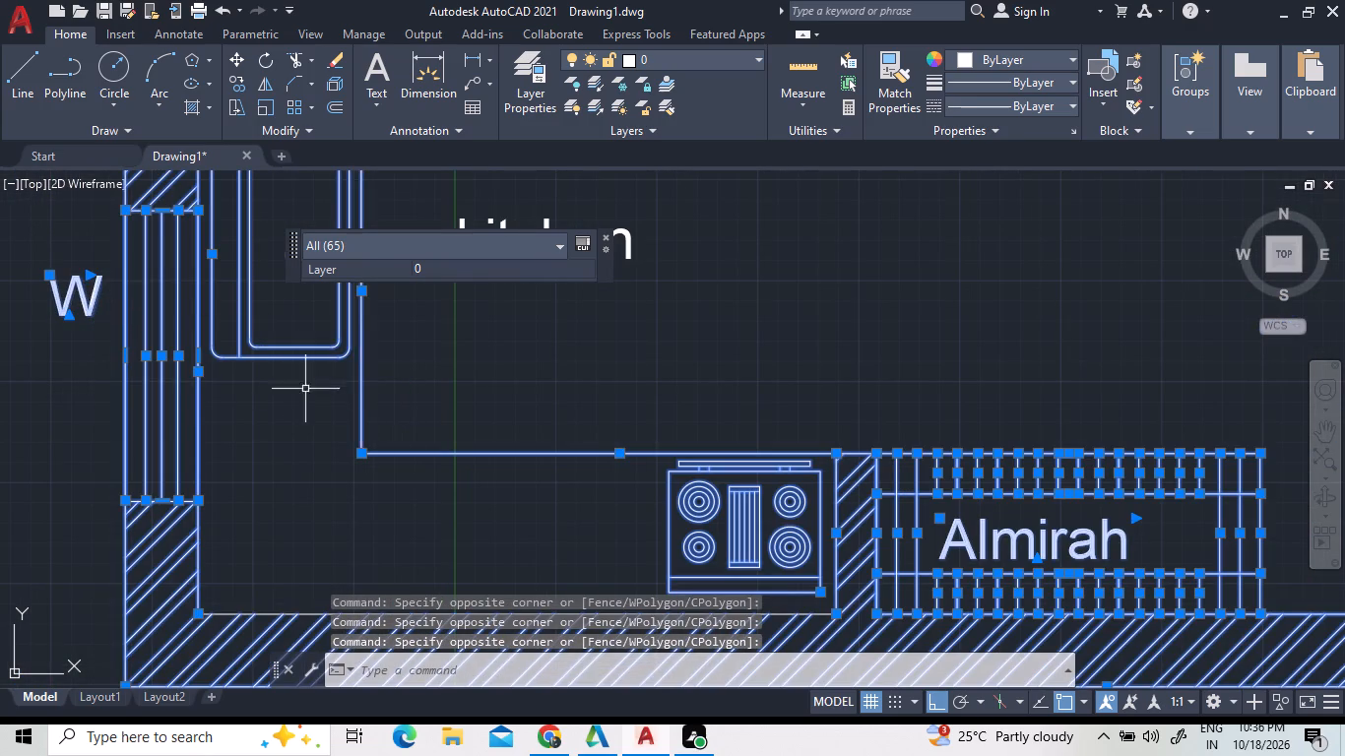
pyautogui.scroll(-4, 350, 414)
pyautogui.scroll(4, 386, 398)
pyautogui.click(402, 407)
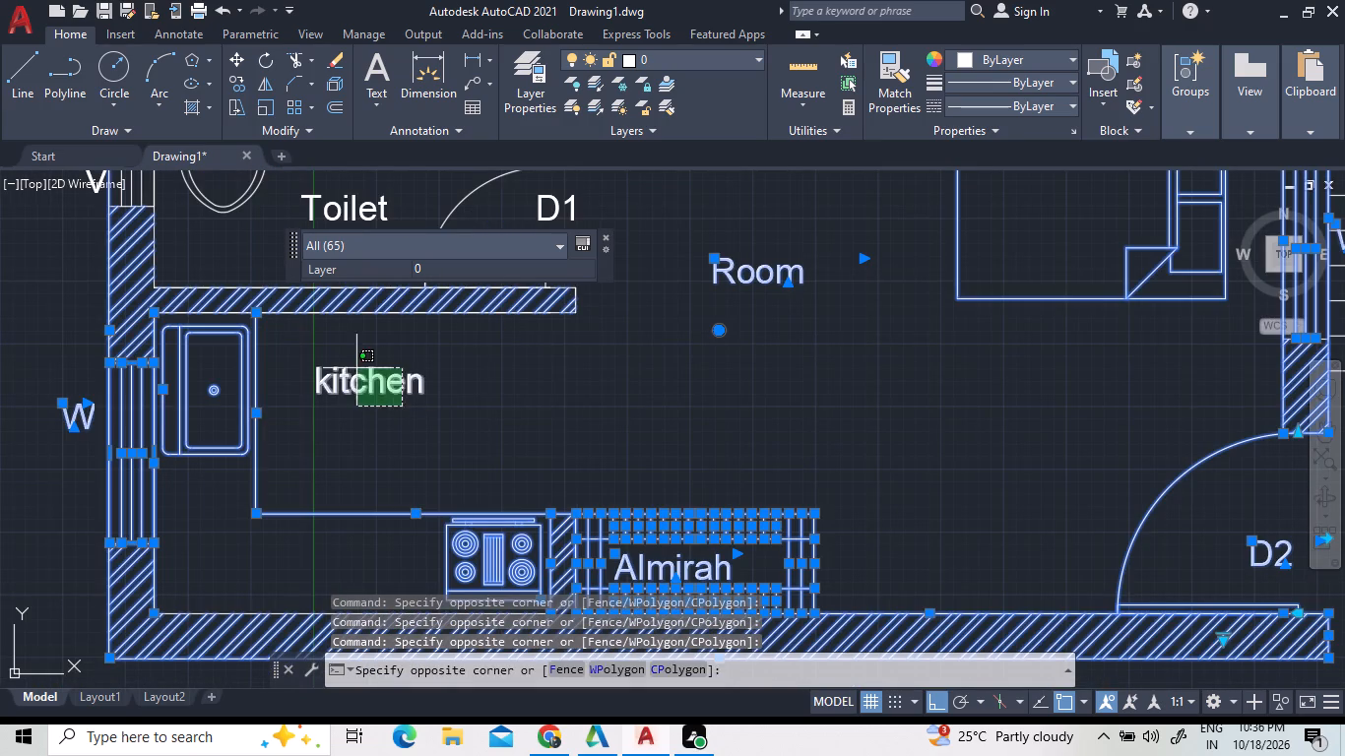
pyautogui.click(355, 368)
# Add the D1 label, the washbasin, the toilet's east partition and the north wall lines to the selection.
pyautogui.scroll(-3, 391, 433)
pyautogui.scroll(4, 416, 327)
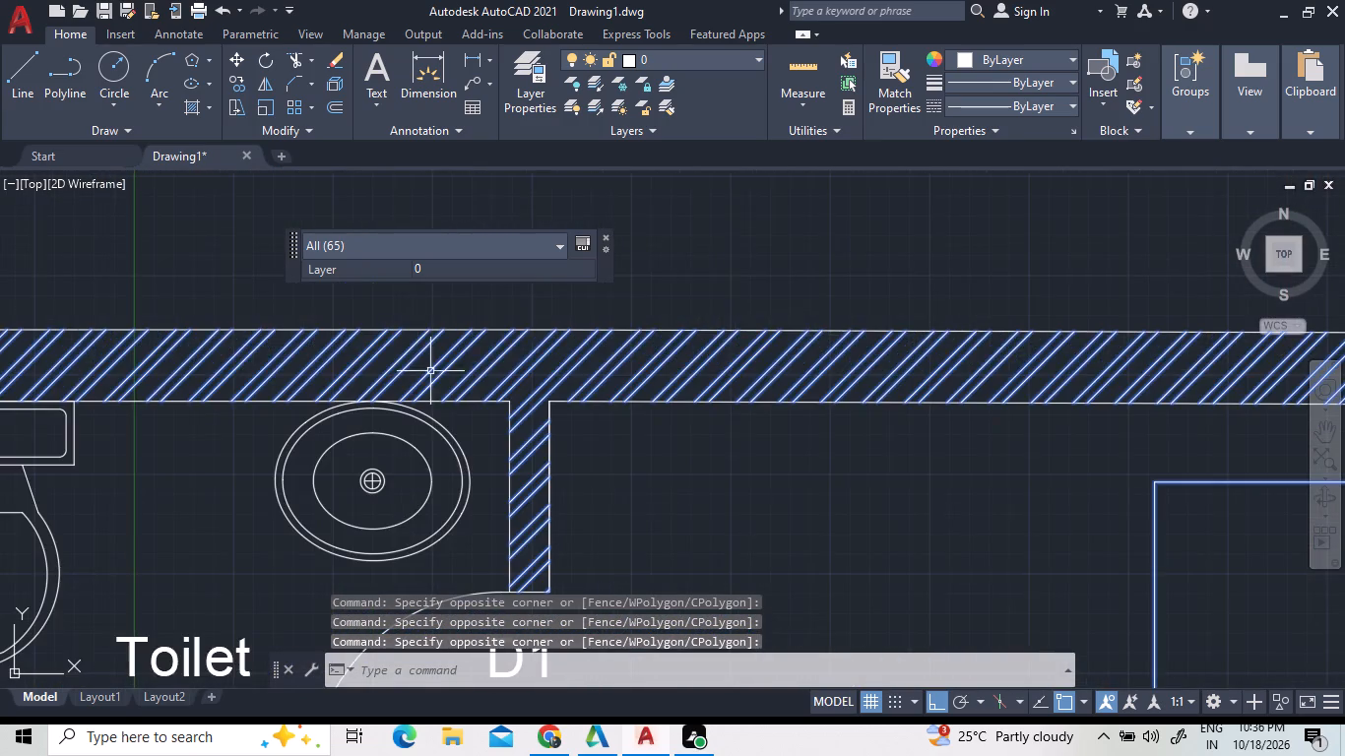
pyautogui.scroll(-2, 466, 475)
pyautogui.scroll(2, 489, 557)
pyautogui.click(512, 549)
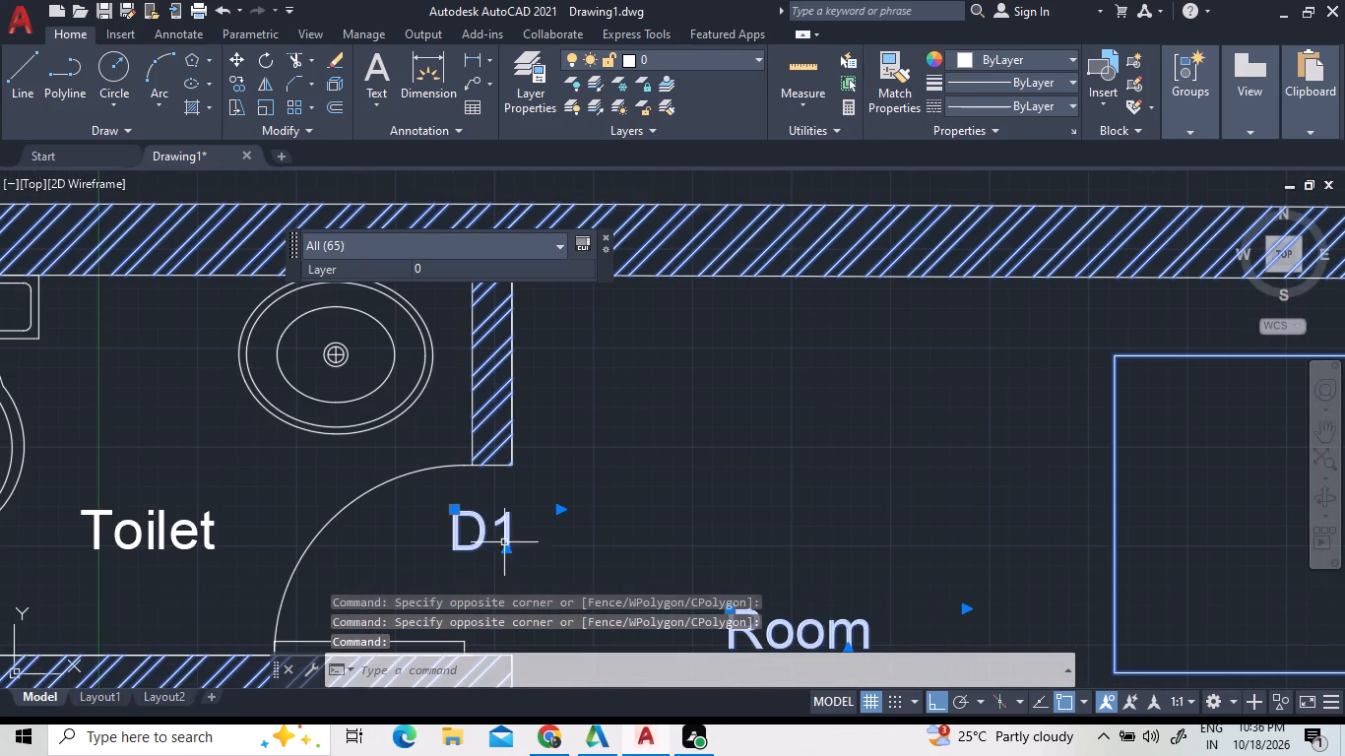
pyautogui.click(136, 266)
pyautogui.click(360, 422)
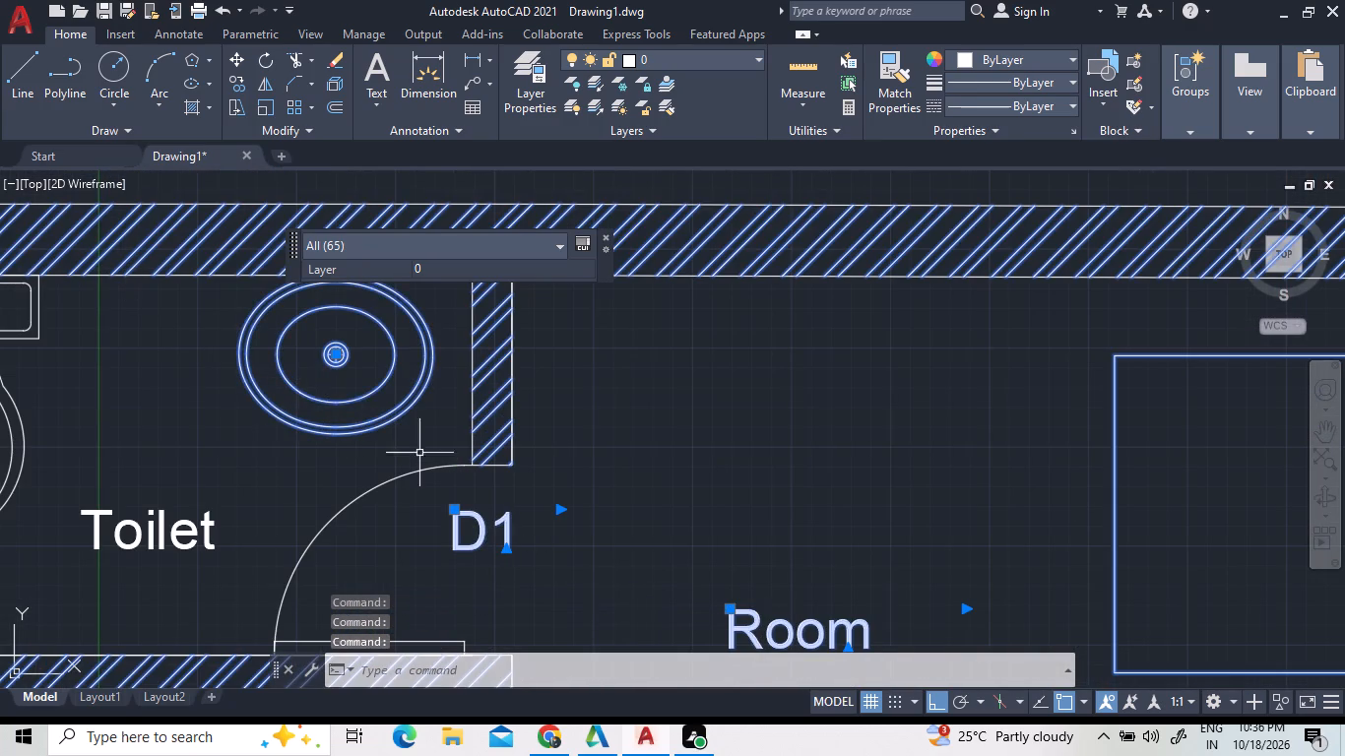
pyautogui.click(517, 446)
pyautogui.click(393, 400)
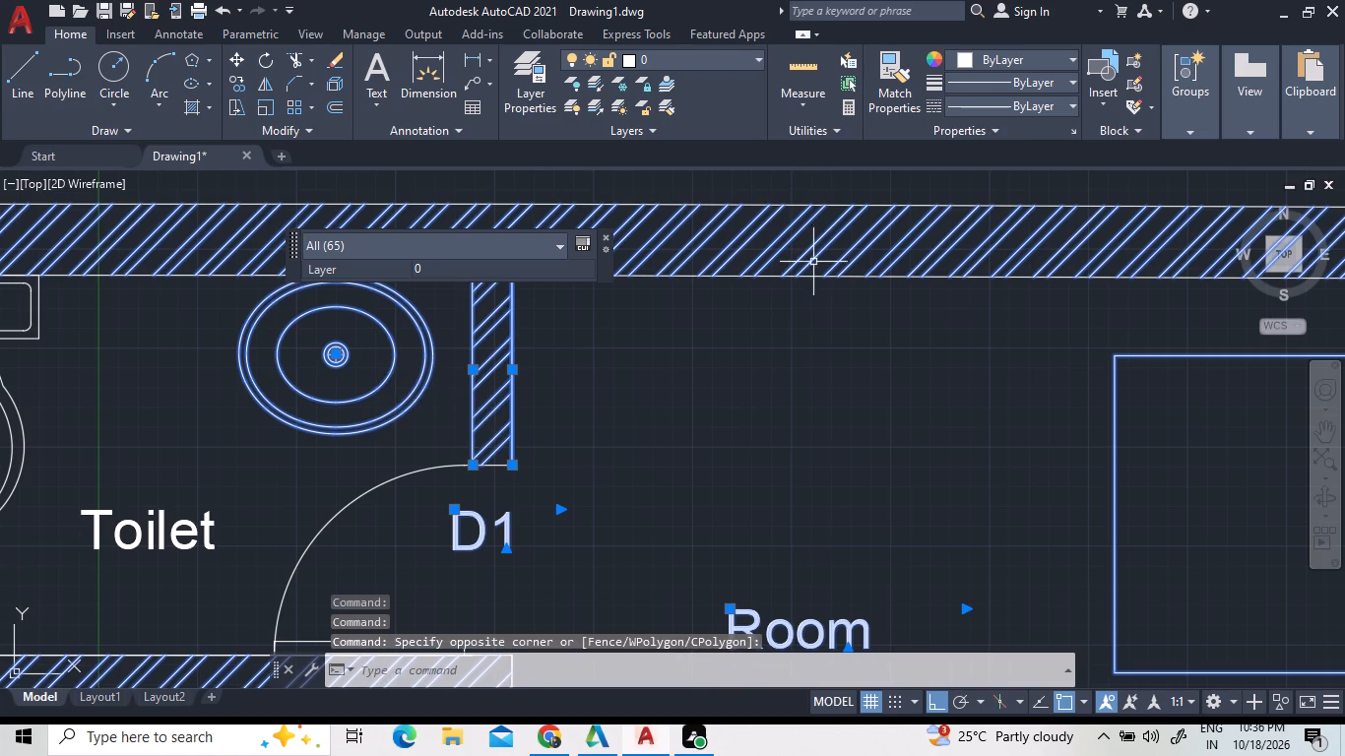
pyautogui.click(801, 282)
pyautogui.click(716, 199)
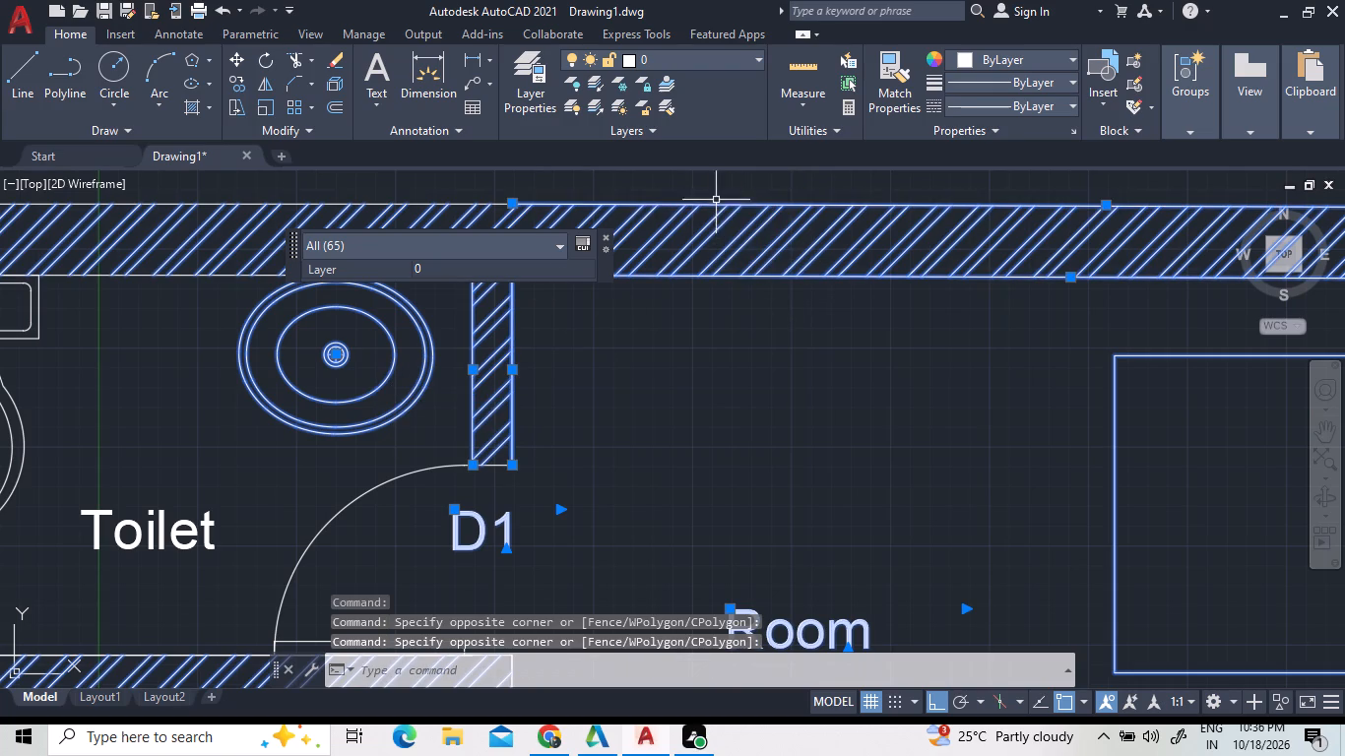
pyautogui.click(186, 304)
pyautogui.click(132, 194)
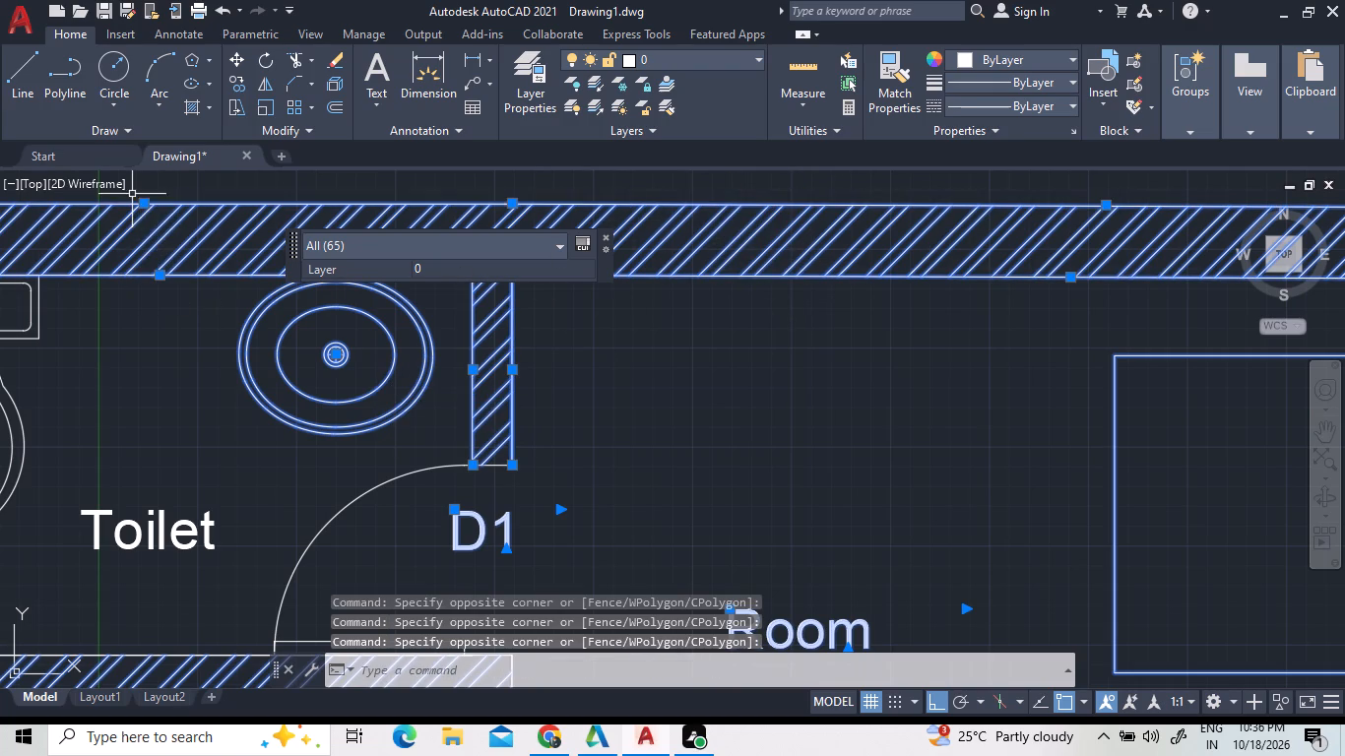
# Add the Toilet label, door D1, the toilet-kitchen partition, the WC and the toilet's ventilator lines to the selection.
pyautogui.doubleClick(333, 593)
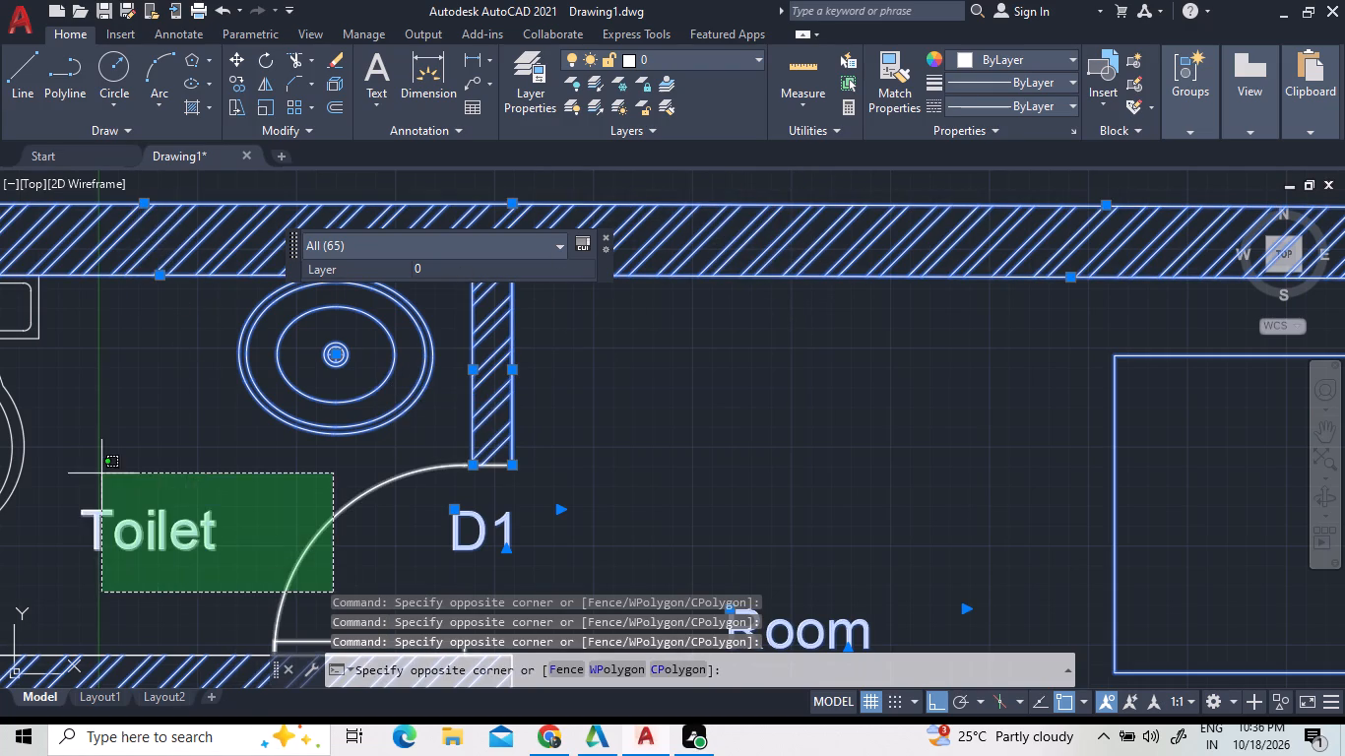
pyautogui.click(101, 473)
pyautogui.scroll(-2, 158, 447)
pyautogui.scroll(3, 123, 588)
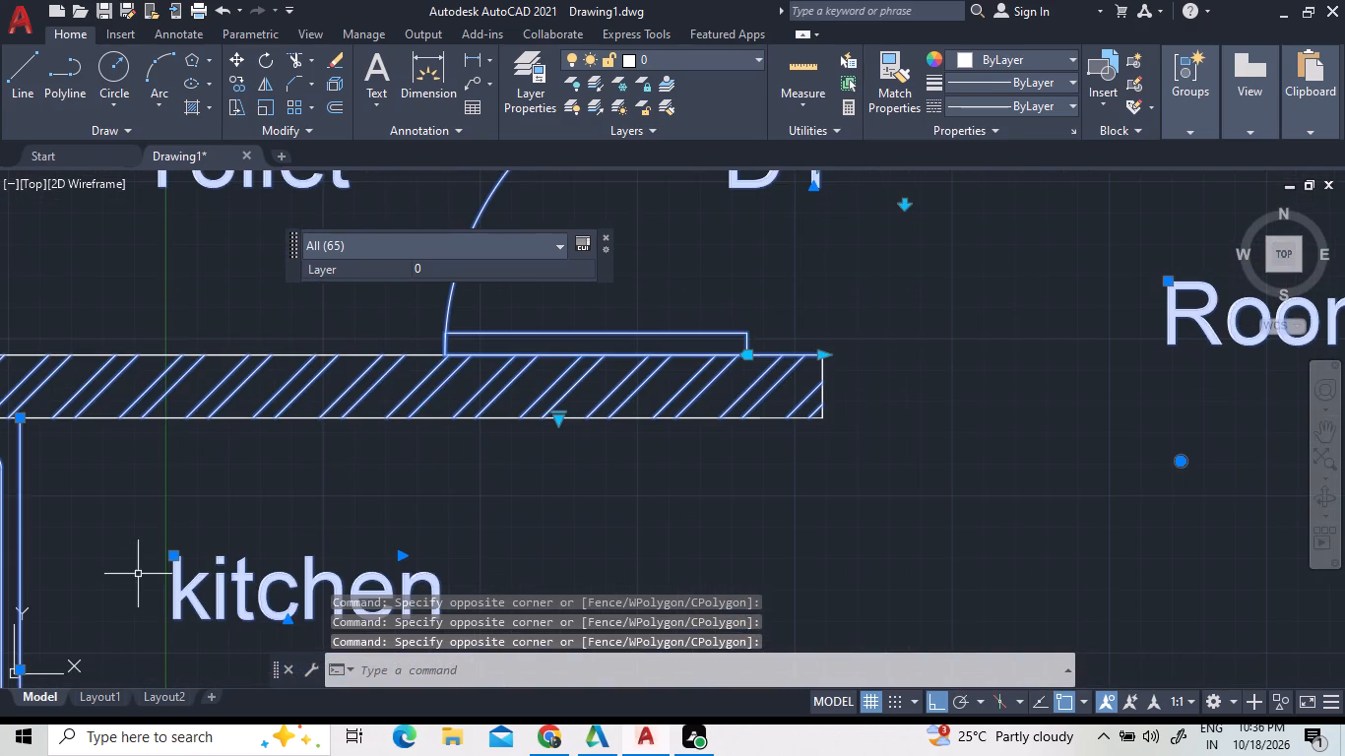
pyautogui.click(357, 461)
pyautogui.click(164, 253)
pyautogui.scroll(-4, 365, 507)
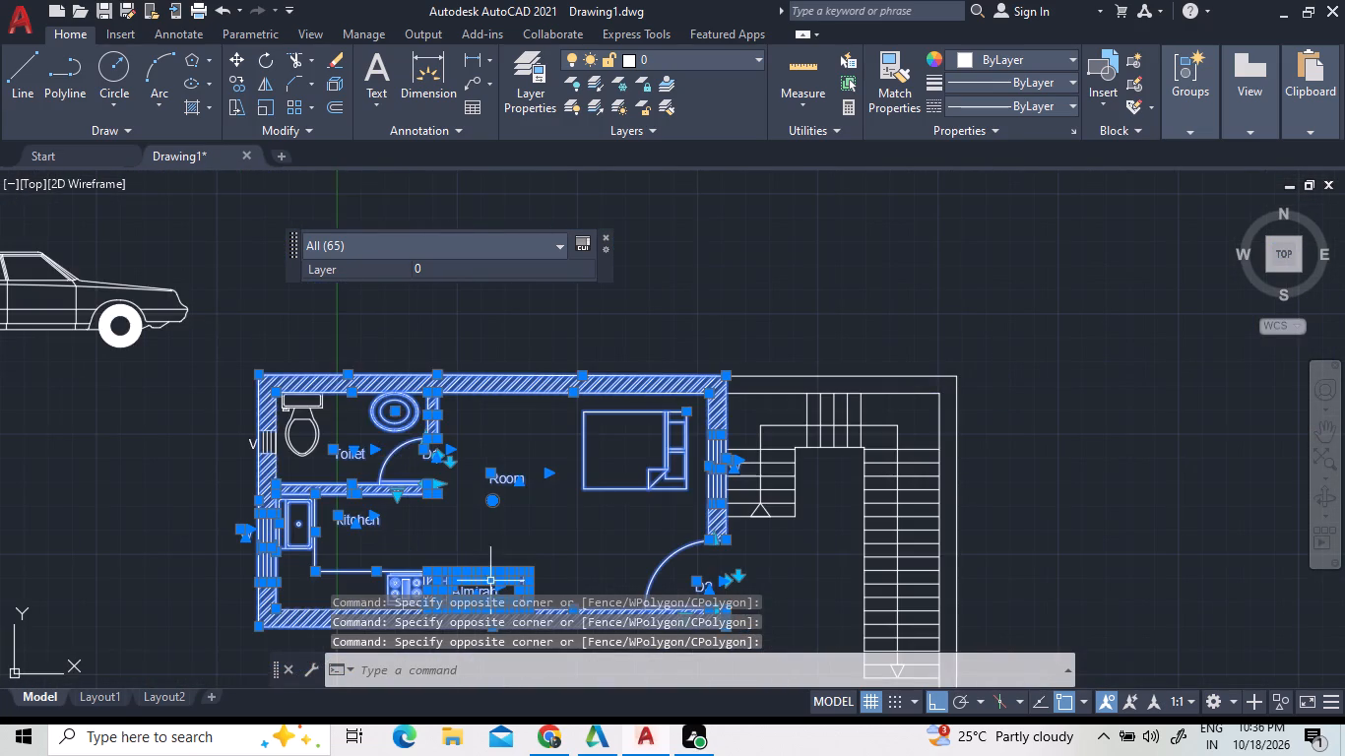
pyautogui.scroll(3, 280, 442)
pyautogui.click(404, 471)
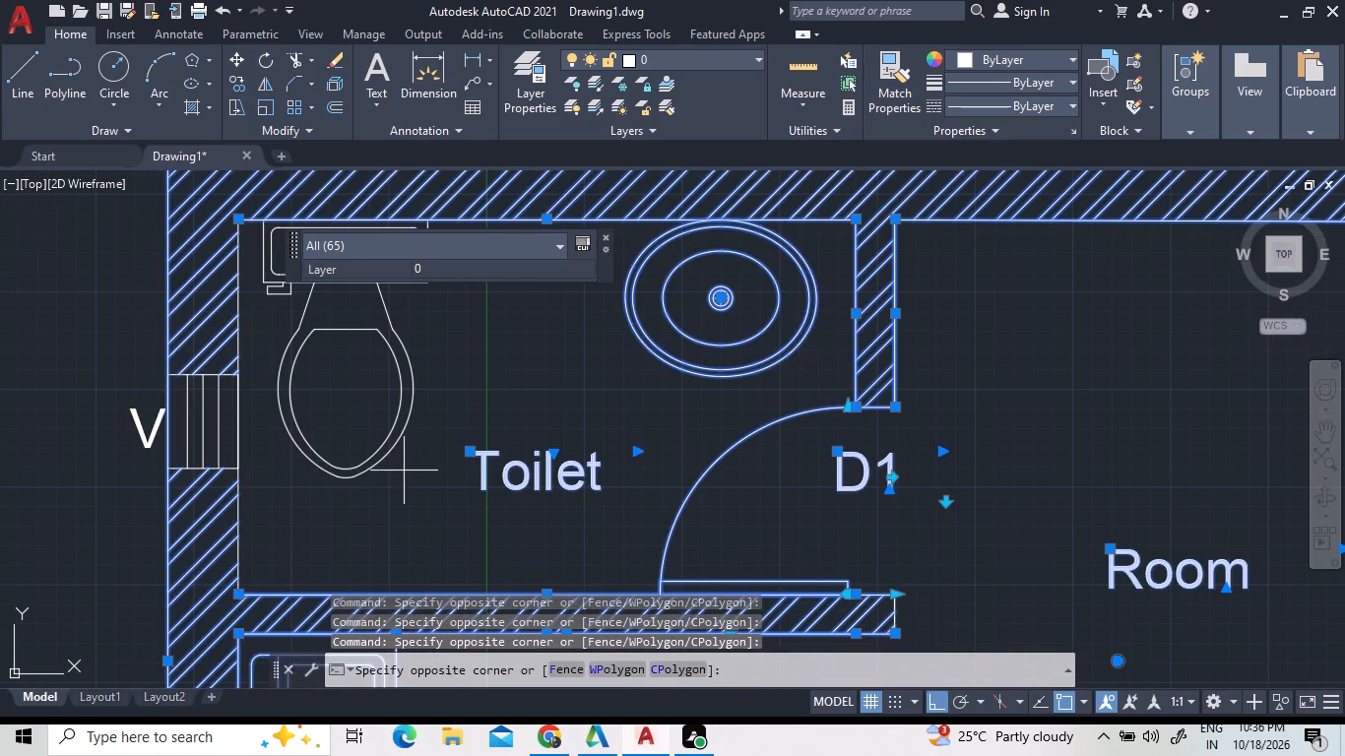
pyautogui.click(174, 383)
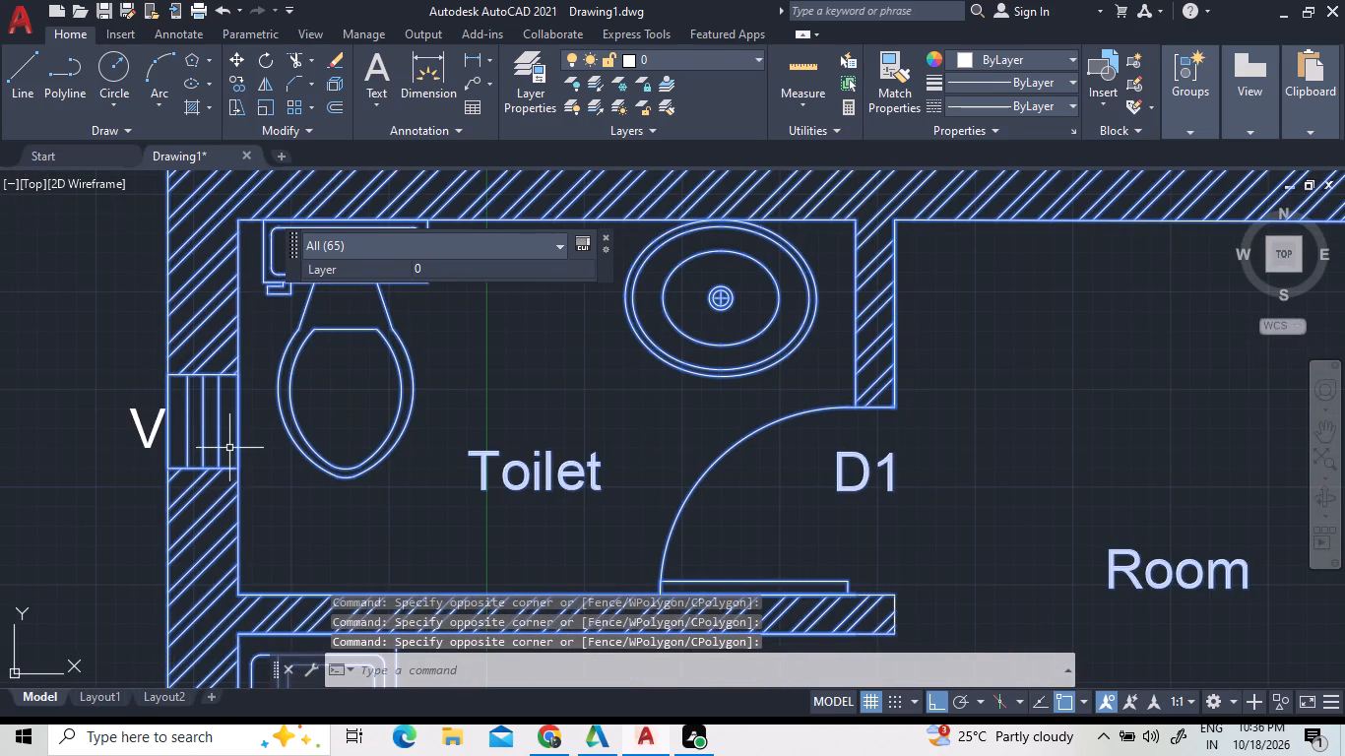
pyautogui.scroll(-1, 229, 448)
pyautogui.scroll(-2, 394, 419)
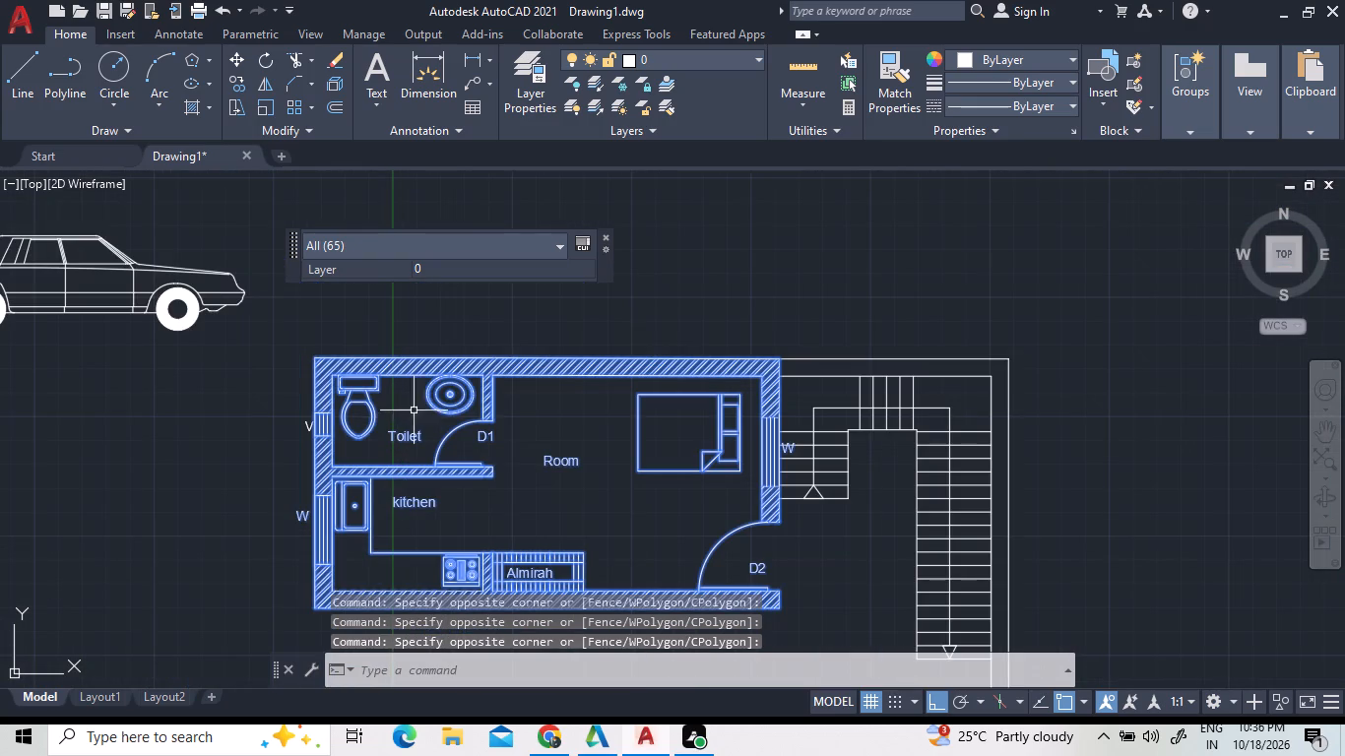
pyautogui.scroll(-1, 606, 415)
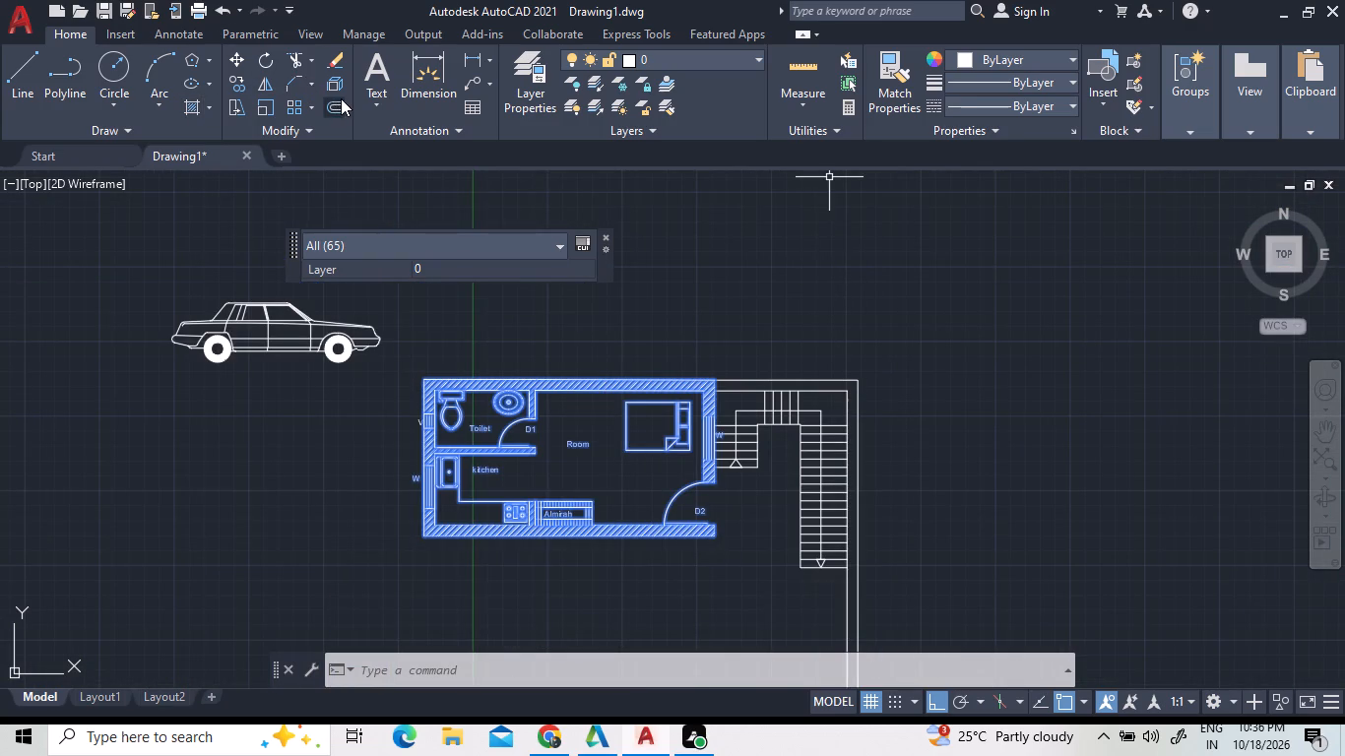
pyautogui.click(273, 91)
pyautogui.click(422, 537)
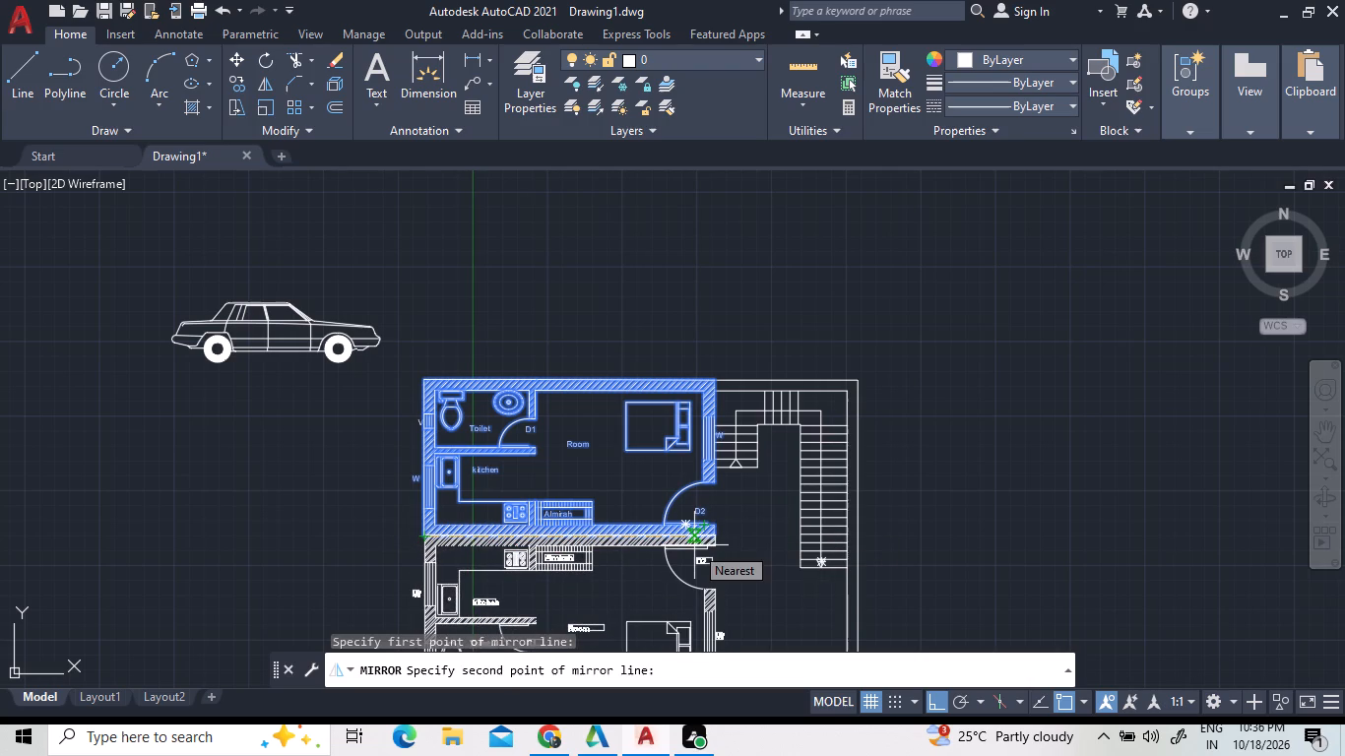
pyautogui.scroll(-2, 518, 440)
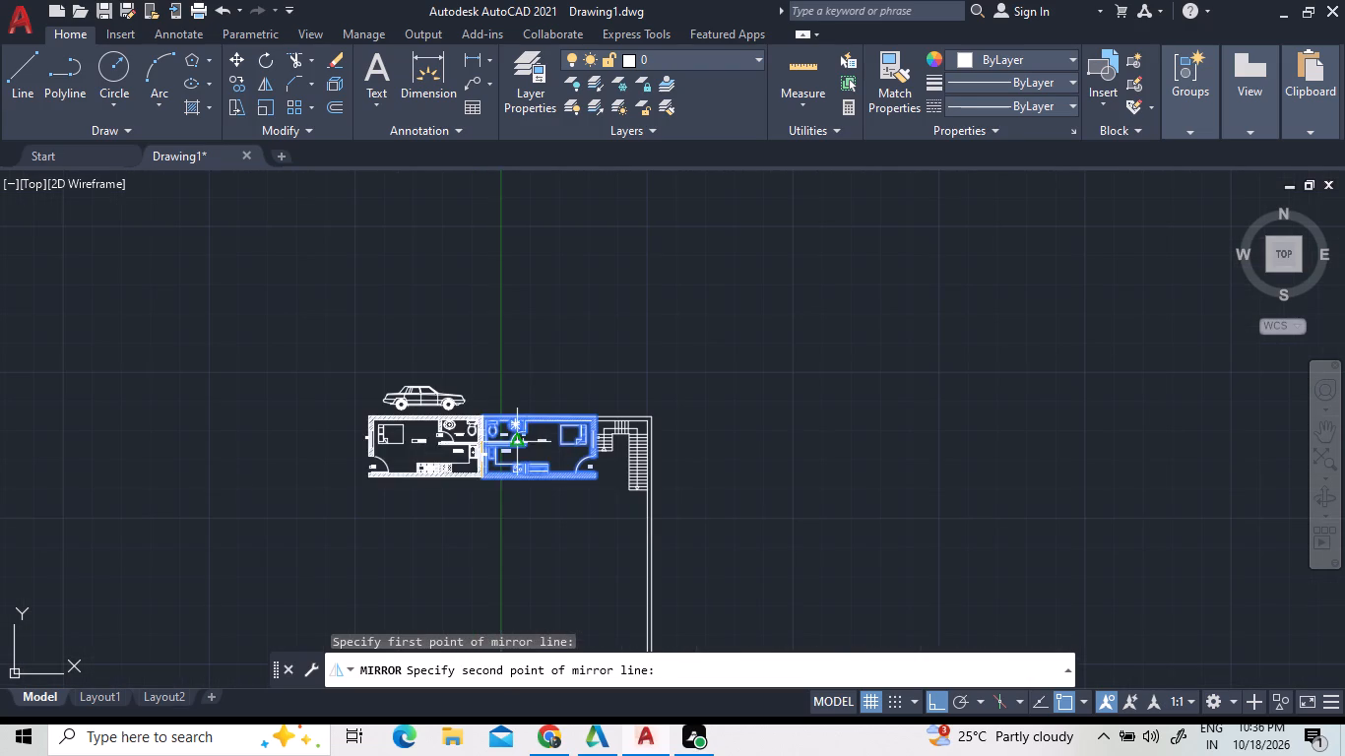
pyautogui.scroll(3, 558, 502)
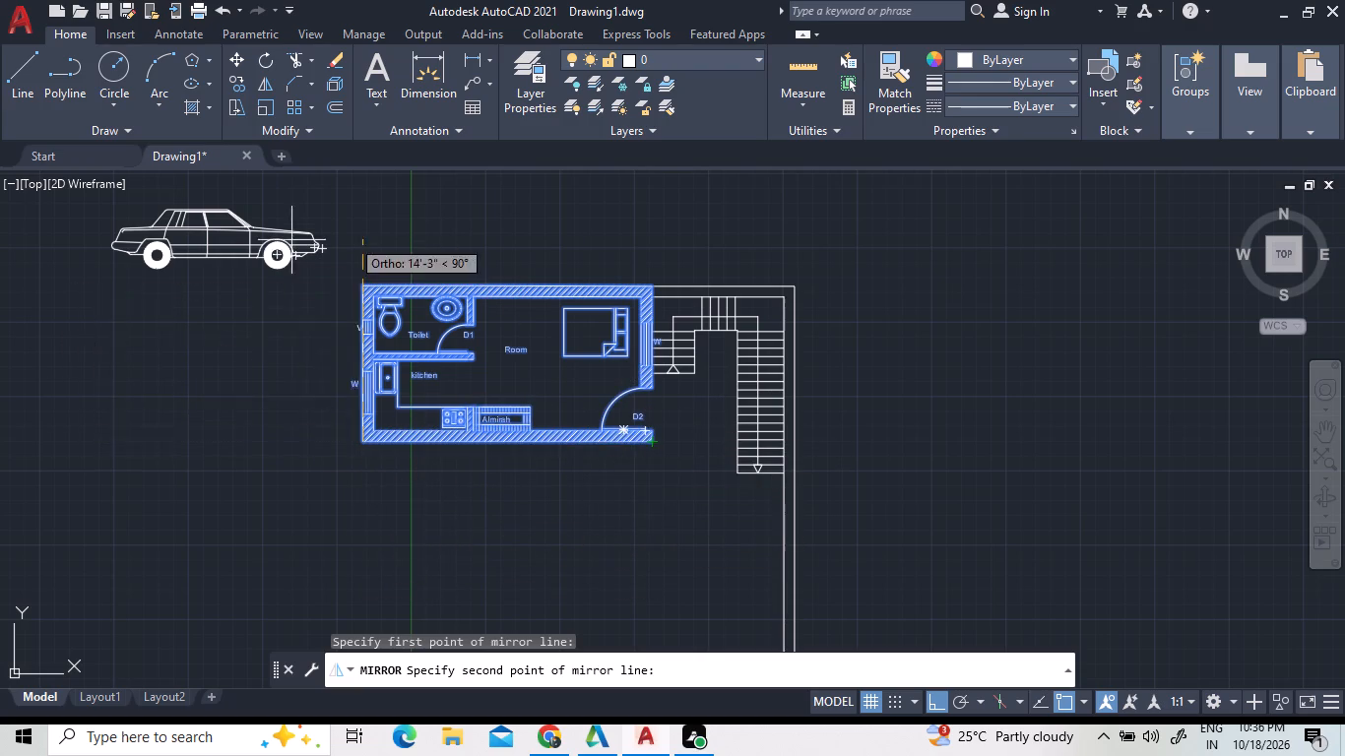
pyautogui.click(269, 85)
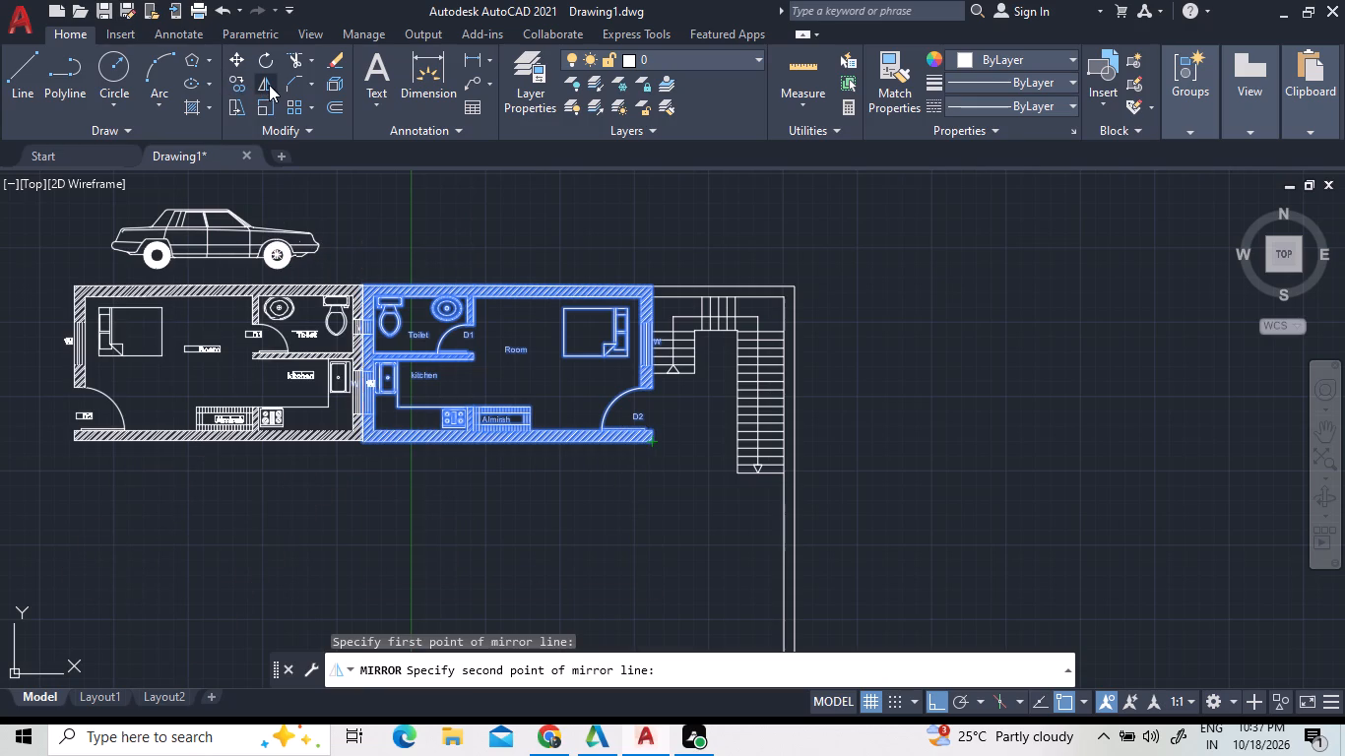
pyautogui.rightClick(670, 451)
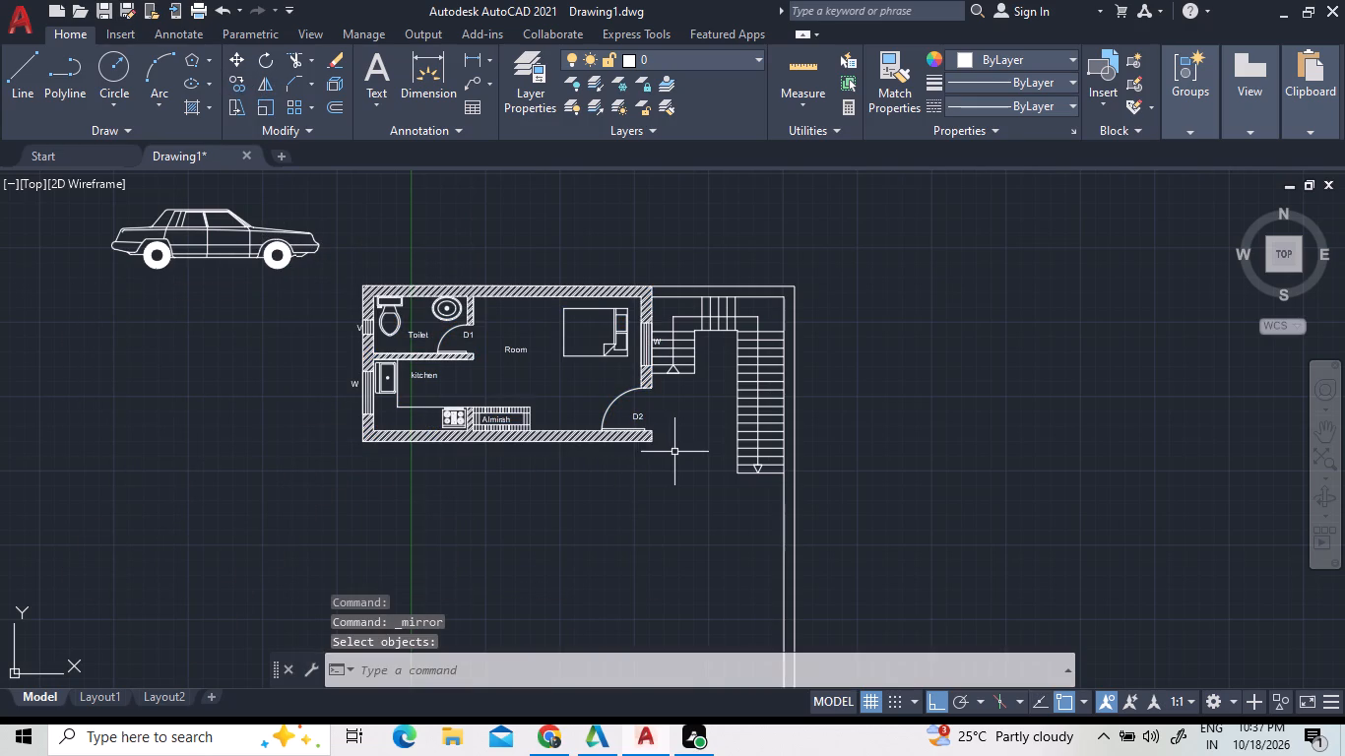
# Select the kitchen, almirah, door D2 and surrounding walls, plus the room's east window lines and its W label.
pyautogui.click(655, 471)
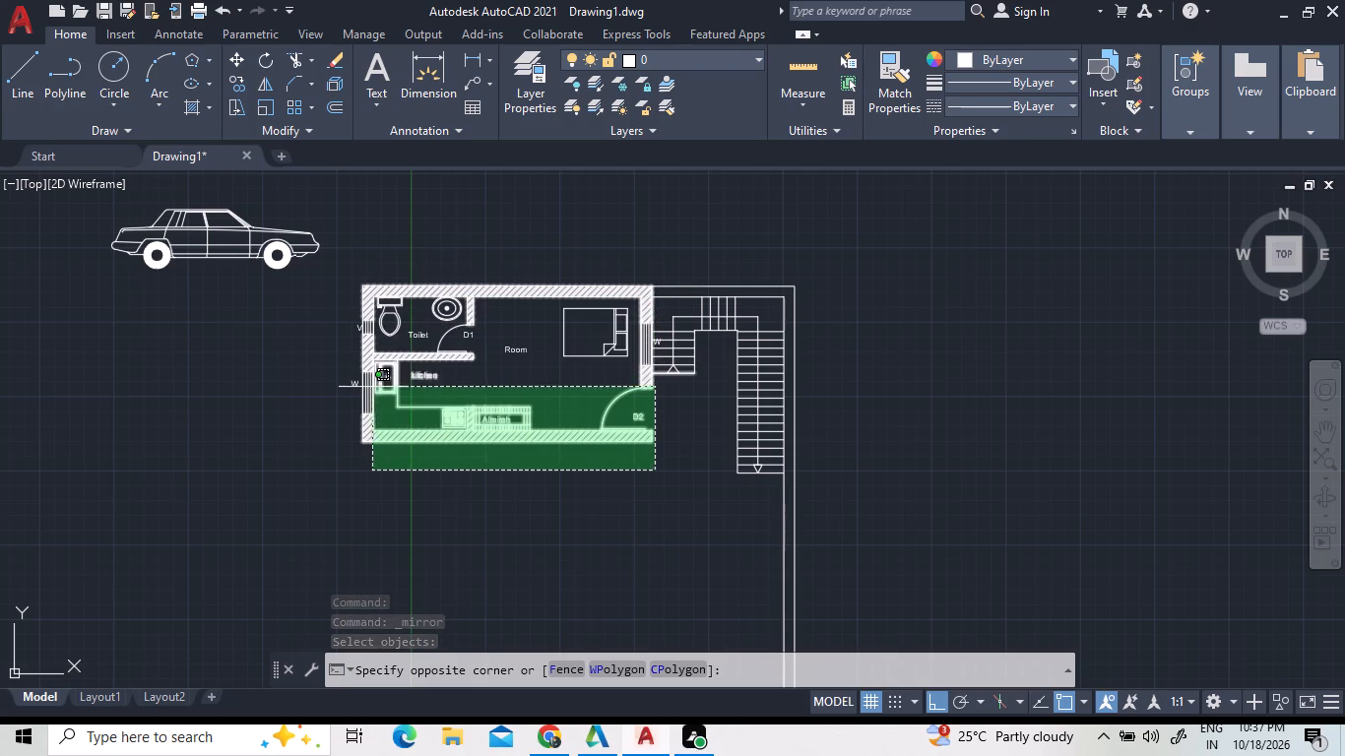
pyautogui.click(330, 377)
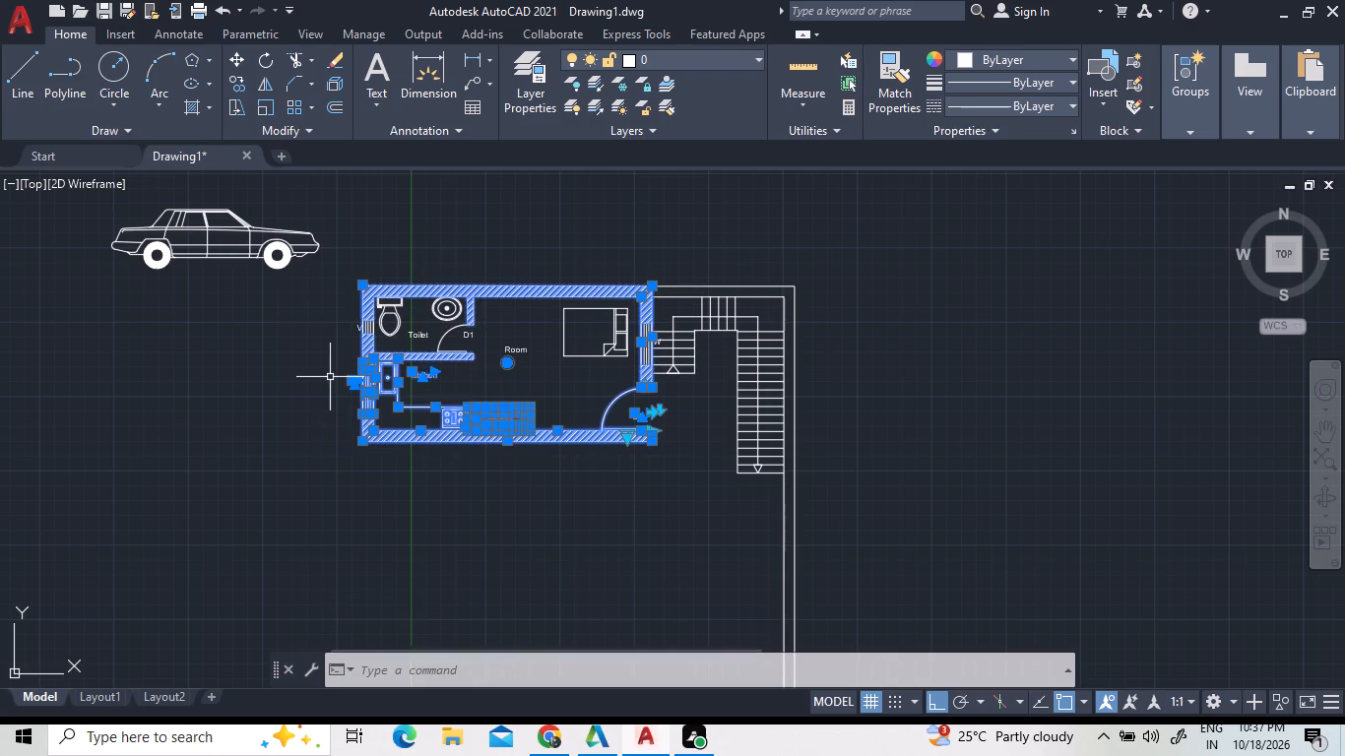
pyautogui.scroll(4, 544, 409)
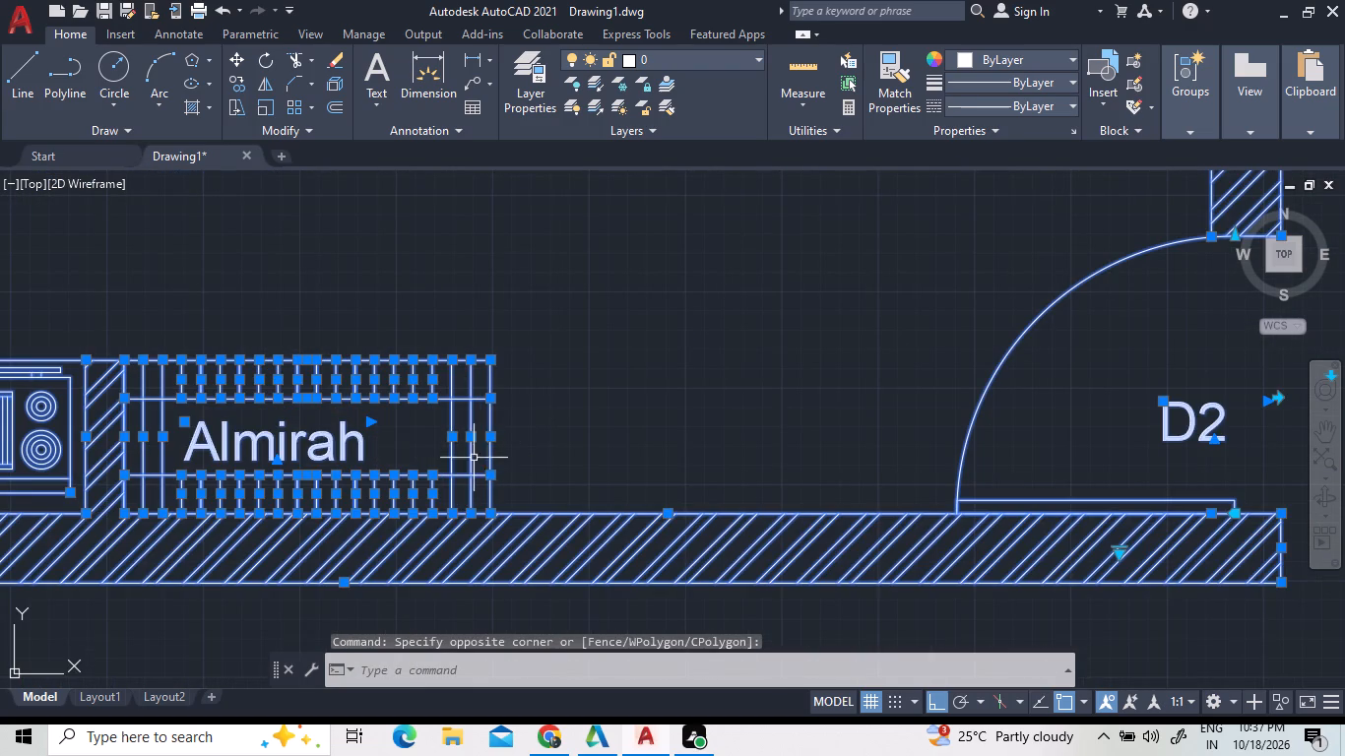
pyautogui.scroll(-3, 456, 481)
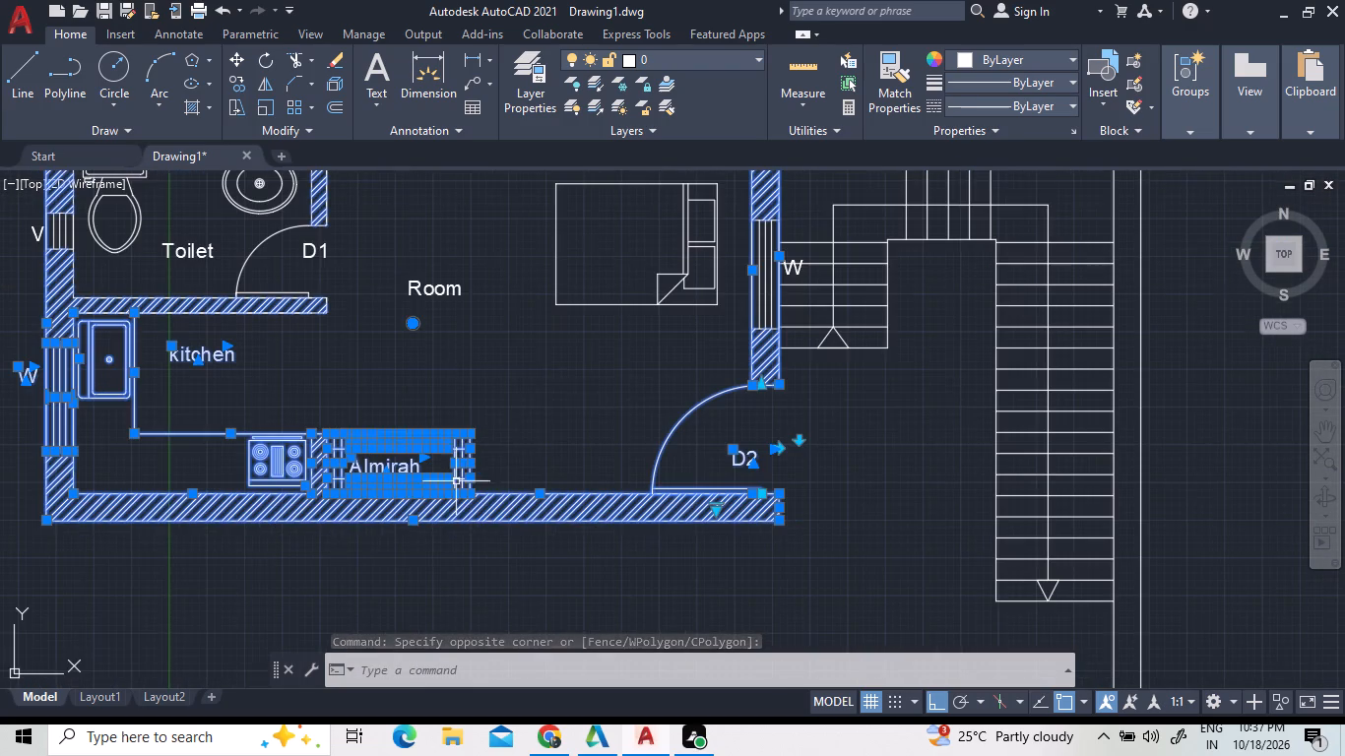
pyautogui.scroll(3, 817, 214)
pyautogui.click(704, 445)
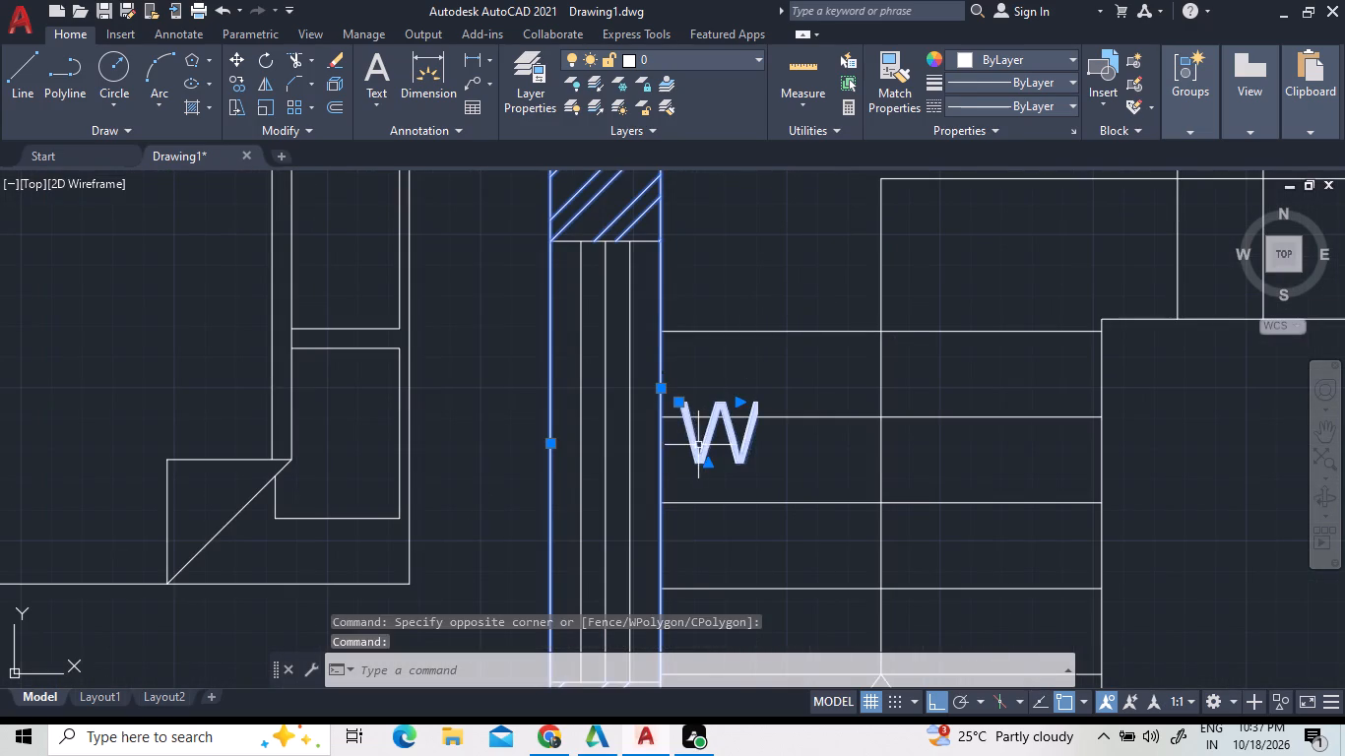
pyautogui.click(635, 456)
pyautogui.click(531, 420)
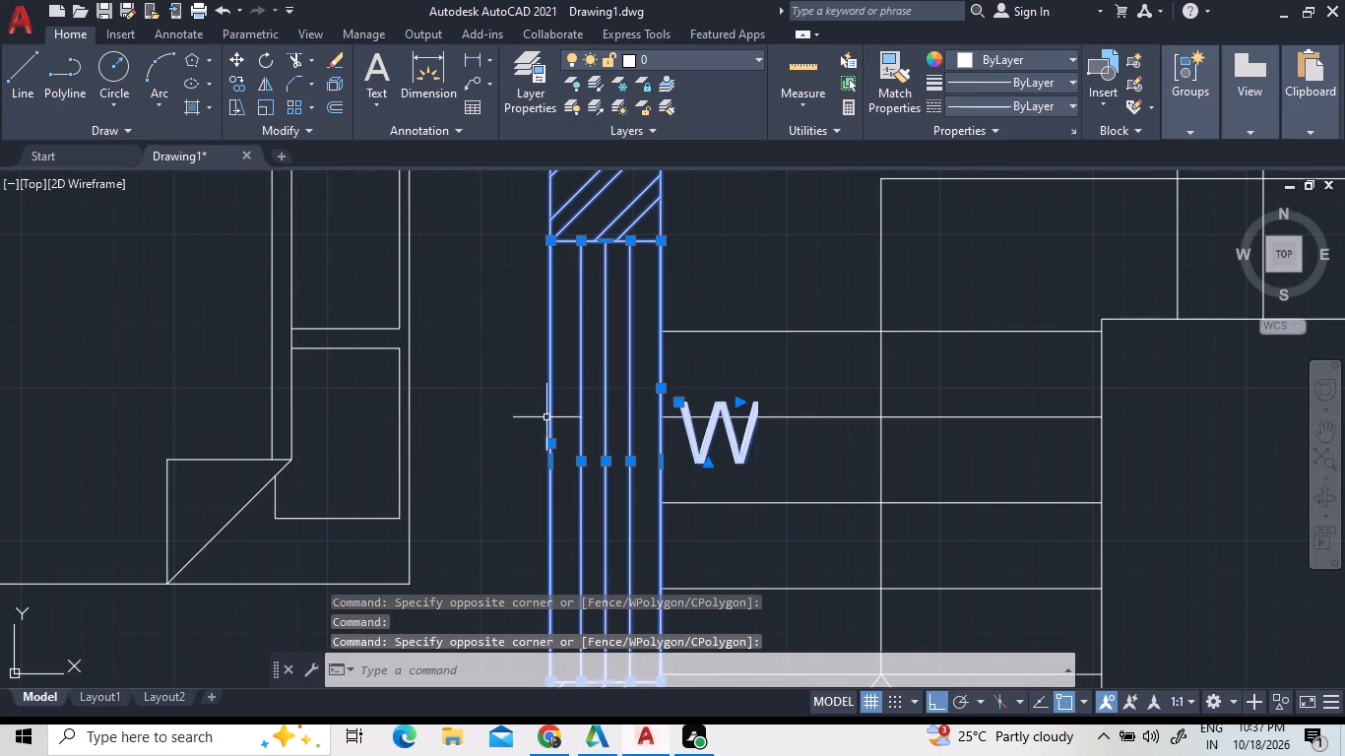
# Add the bed, Room label, toilet fixtures and label, door D1 with its label, and the toilet-kitchen partition to the selection.
pyautogui.scroll(-4, 548, 416)
pyautogui.click(537, 445)
pyautogui.click(396, 371)
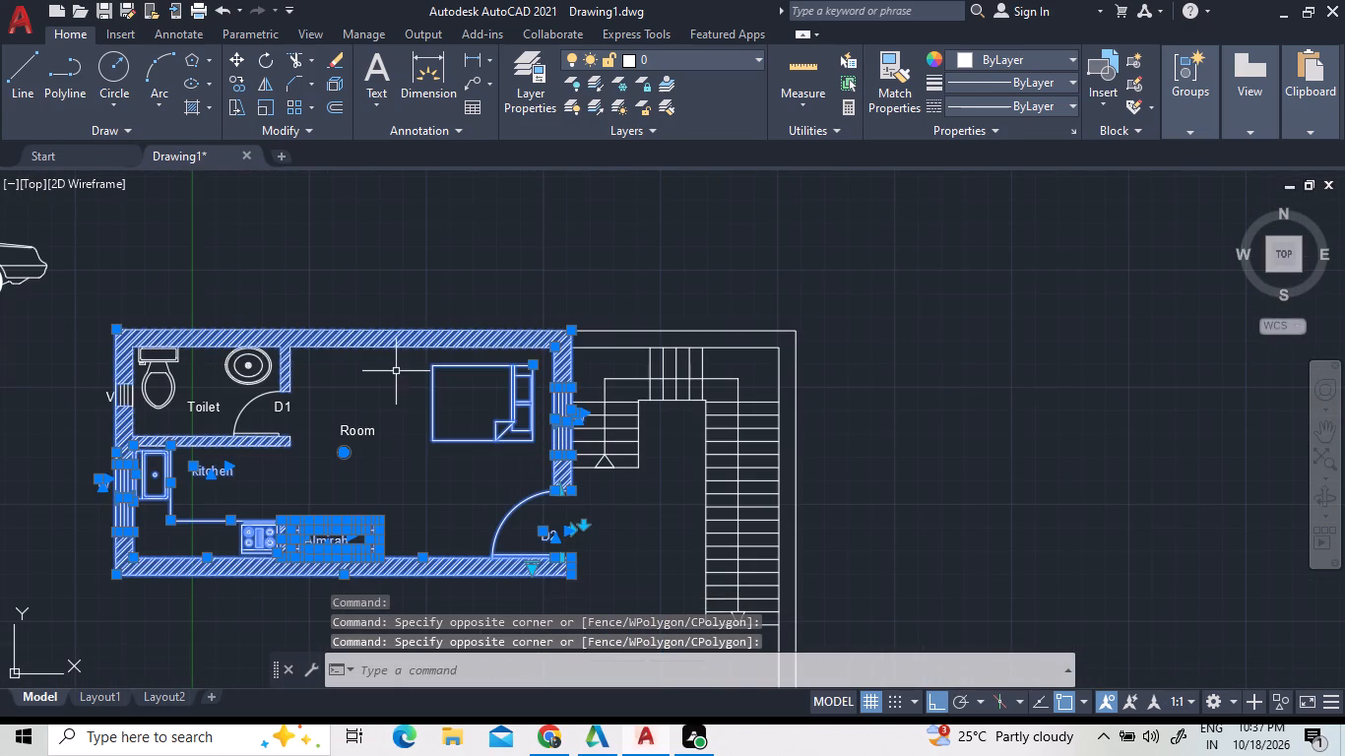
pyautogui.click(348, 431)
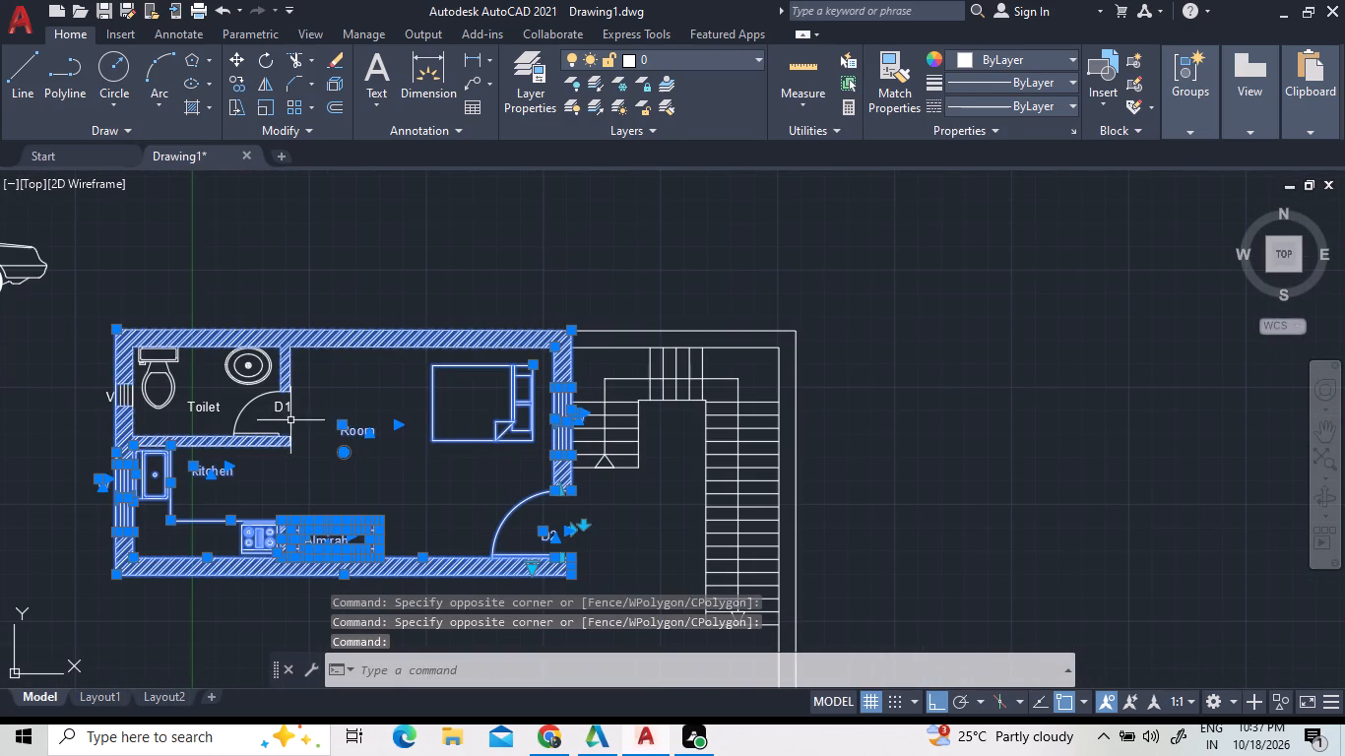
pyautogui.click(290, 422)
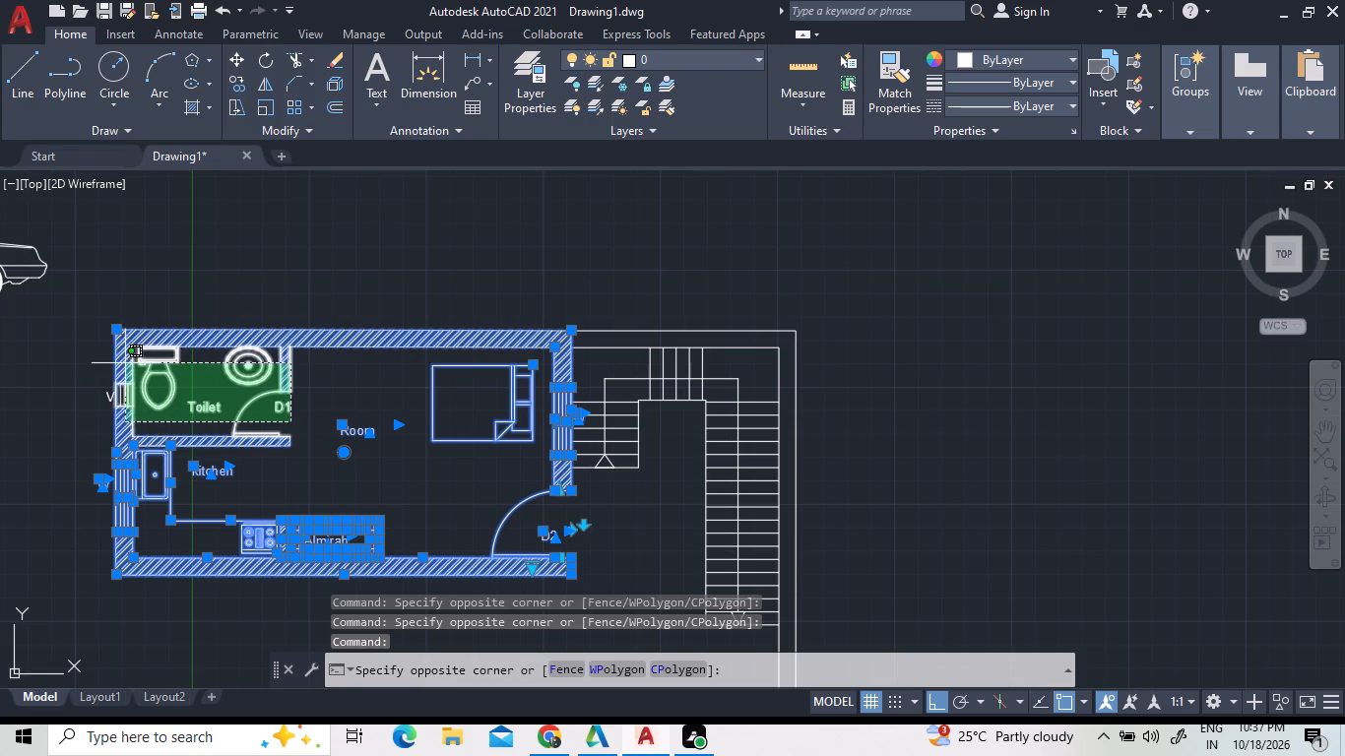
pyautogui.click(125, 362)
pyautogui.scroll(2, 128, 461)
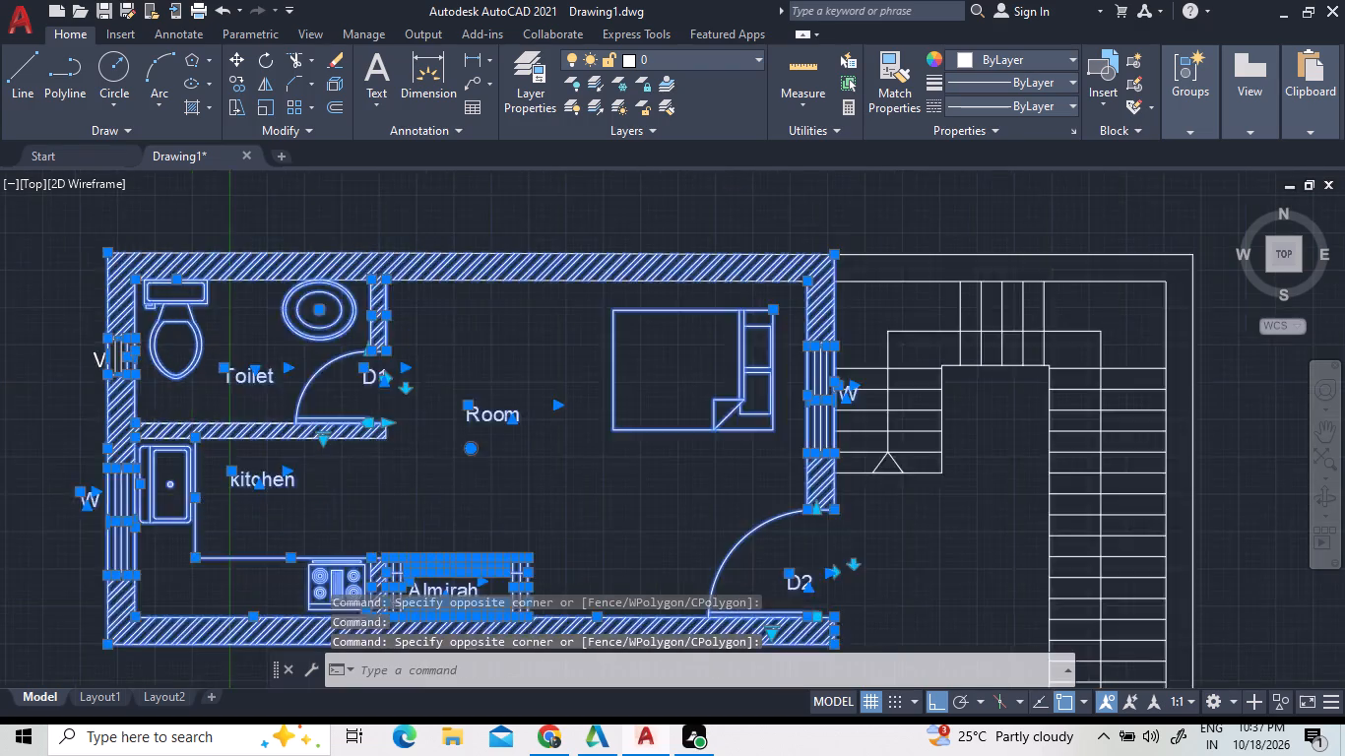
pyautogui.scroll(1, 128, 461)
pyautogui.click(409, 448)
pyautogui.click(288, 320)
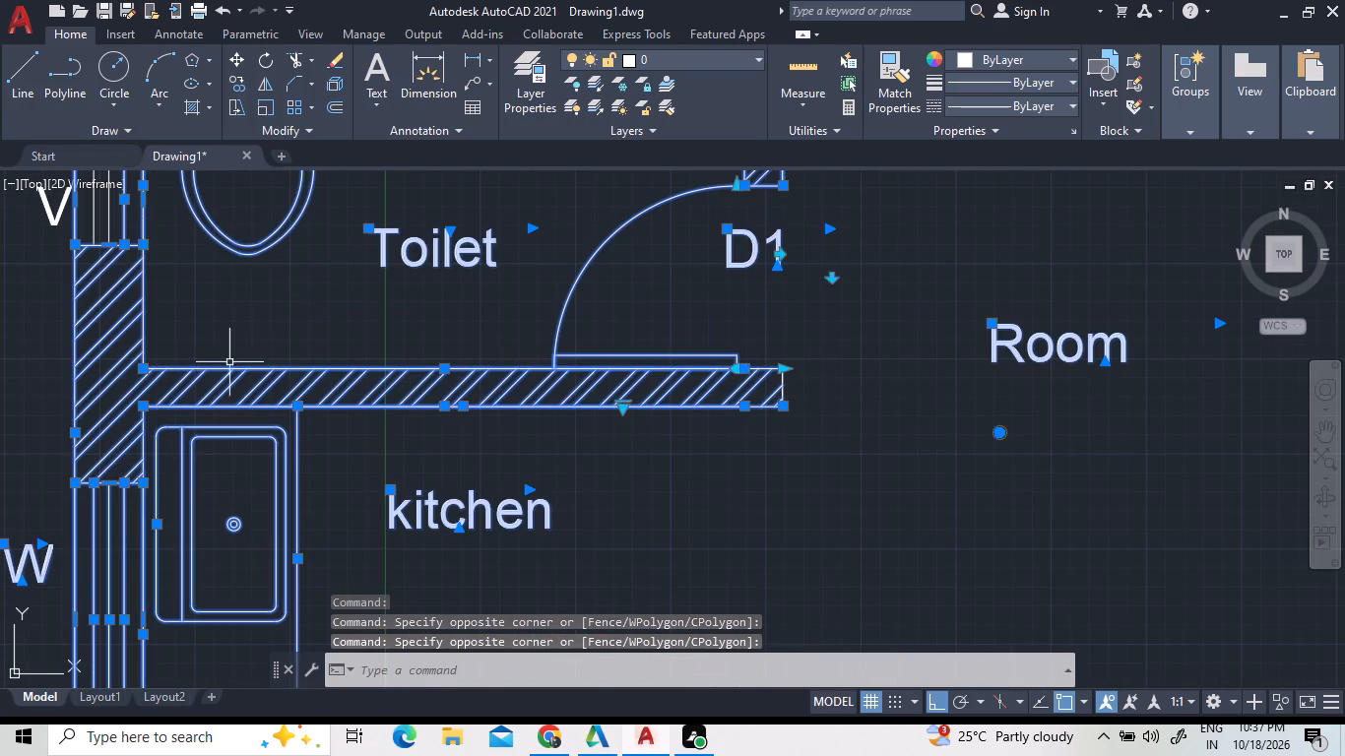
# Add the remaining lines of the toilet's west ventilator to the selection.
pyautogui.scroll(-3, 207, 472)
pyautogui.scroll(5, 165, 388)
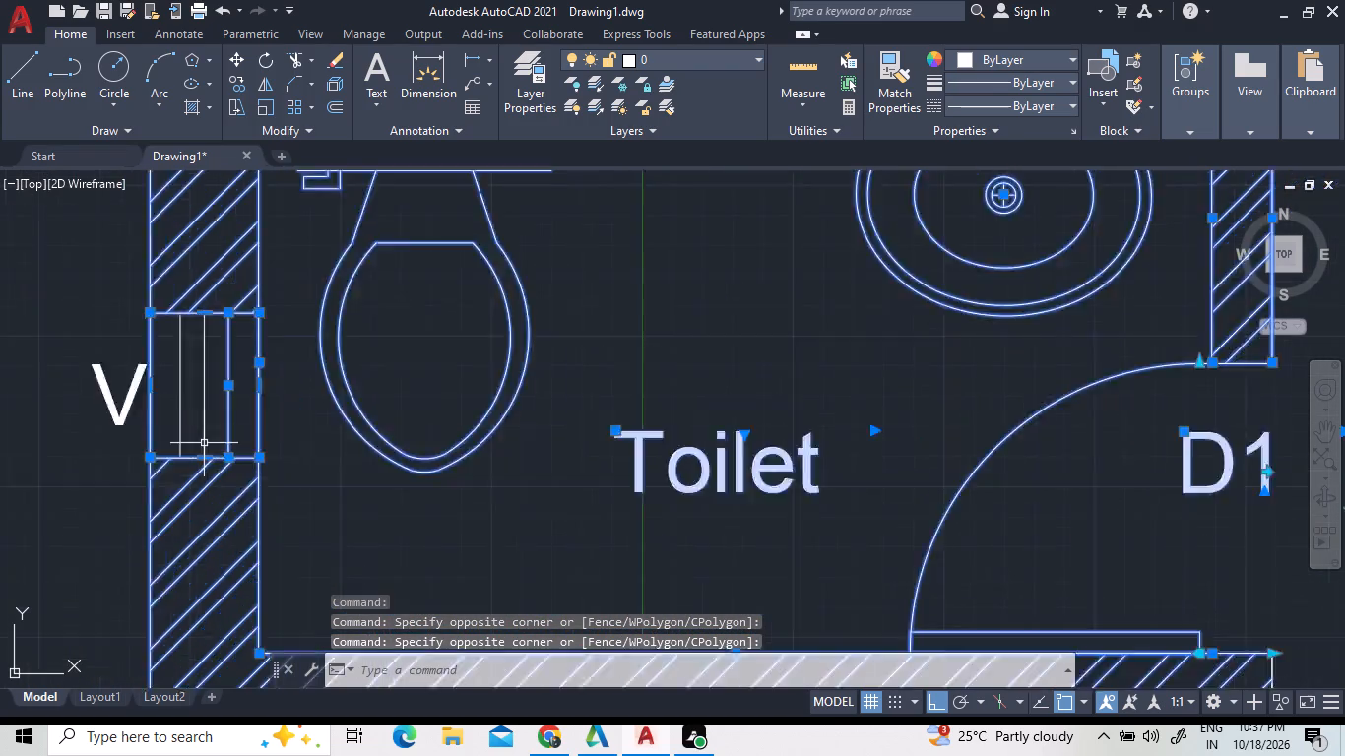
pyautogui.scroll(2, 202, 442)
pyautogui.click(233, 440)
pyautogui.doubleClick(113, 363)
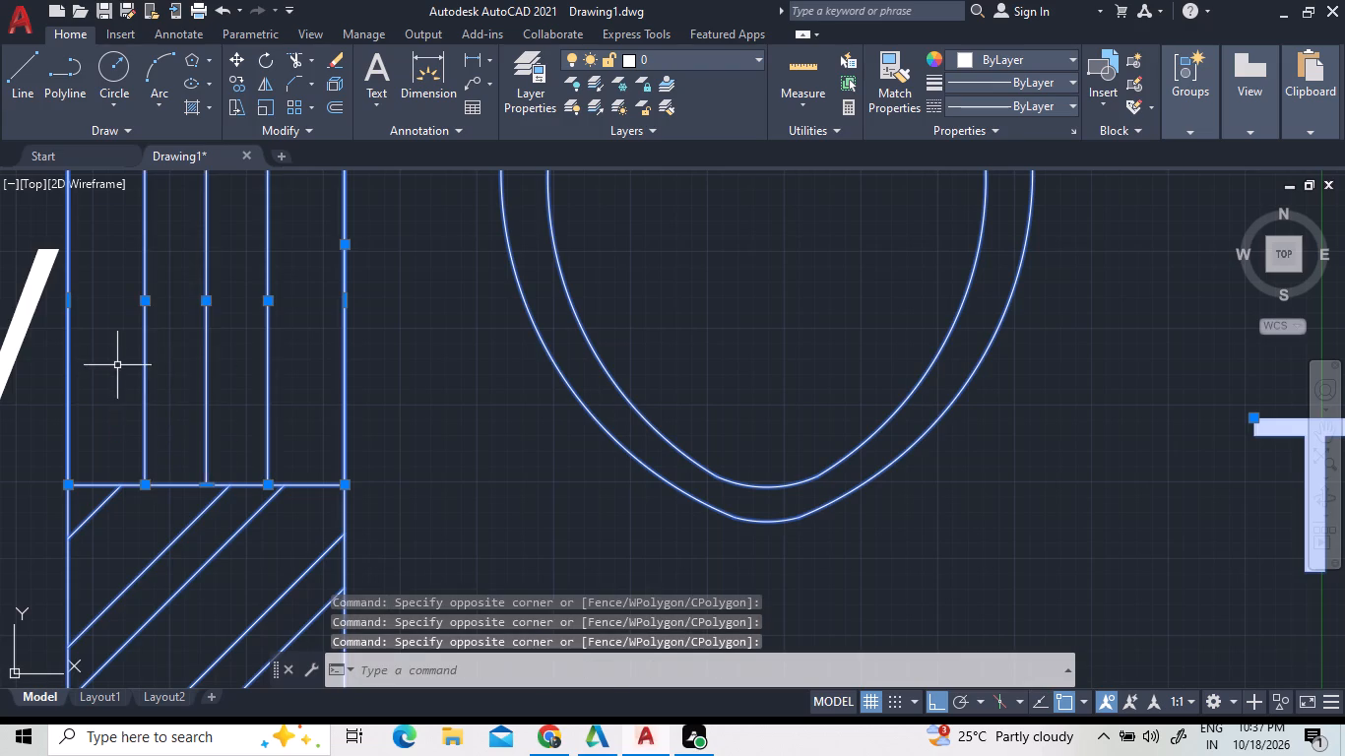
pyautogui.scroll(-4, 173, 401)
pyautogui.scroll(-2, 580, 300)
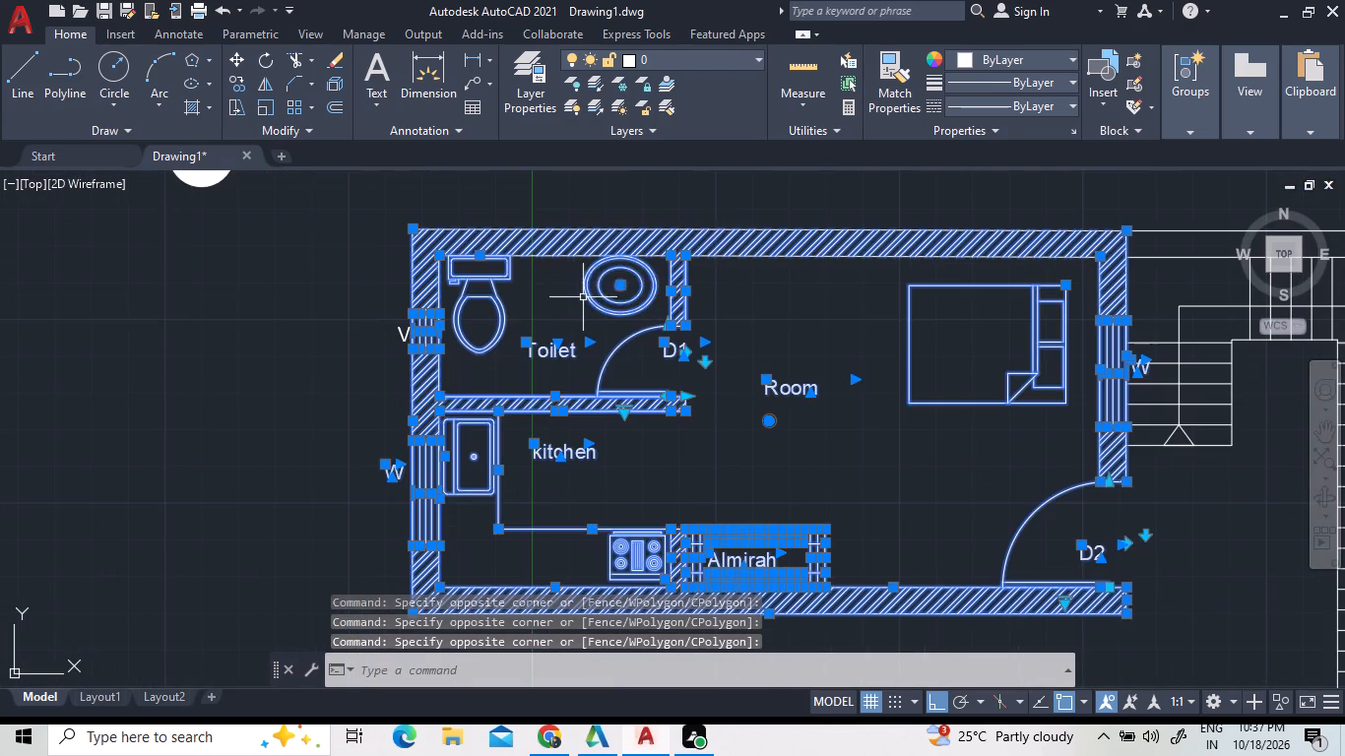
# Add the remaining north wall lines and the kitchen's west window line to the selection.
pyautogui.moveTo(807, 298); pyautogui.dragTo(807, 286)
pyautogui.click(722, 192)
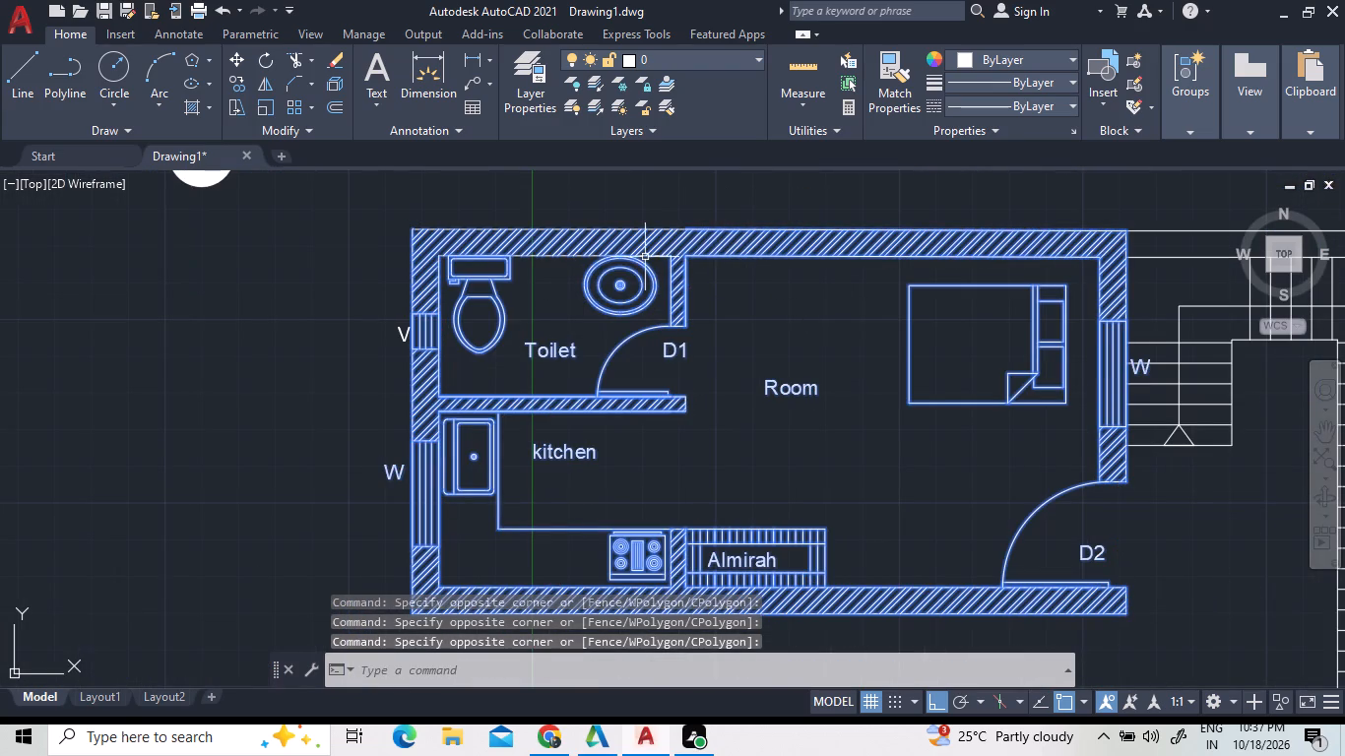
pyautogui.click(572, 256)
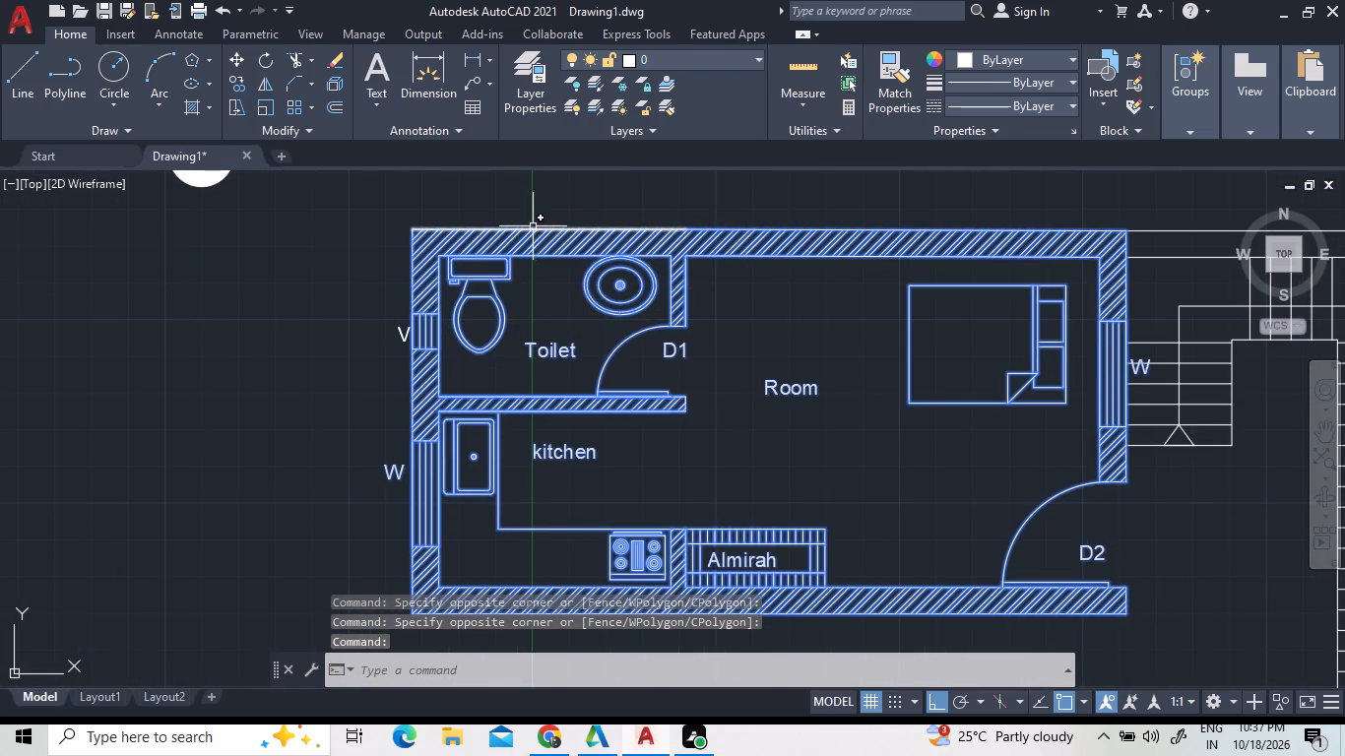
pyautogui.click(529, 229)
pyautogui.scroll(-1, 396, 246)
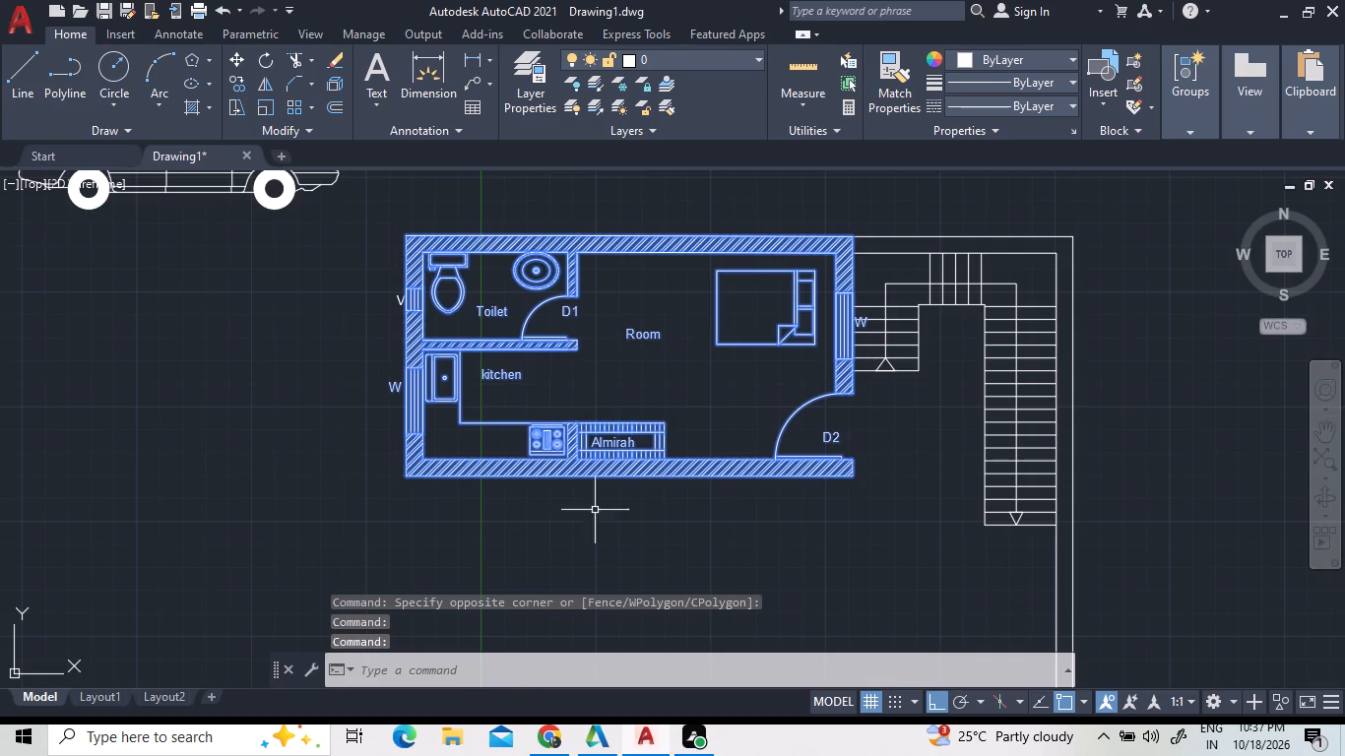
pyautogui.scroll(2, 598, 514)
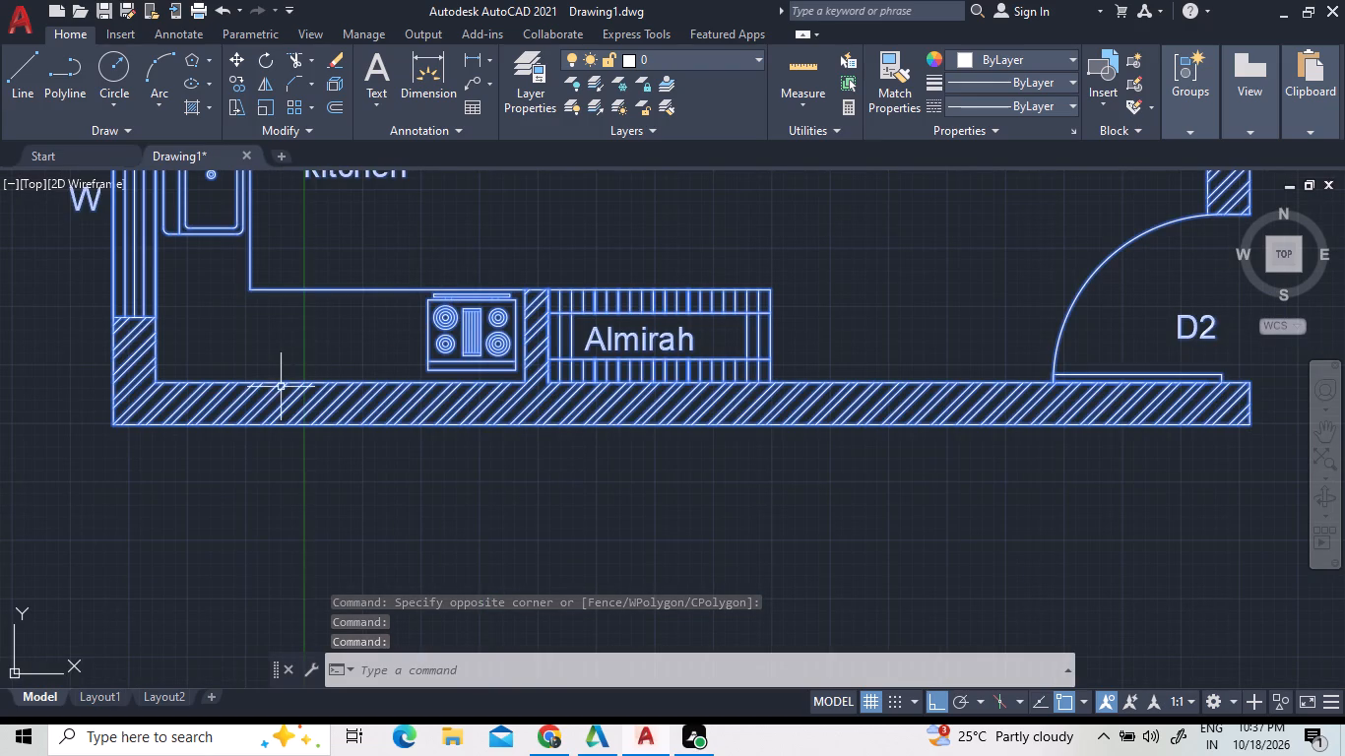
pyautogui.click(135, 278)
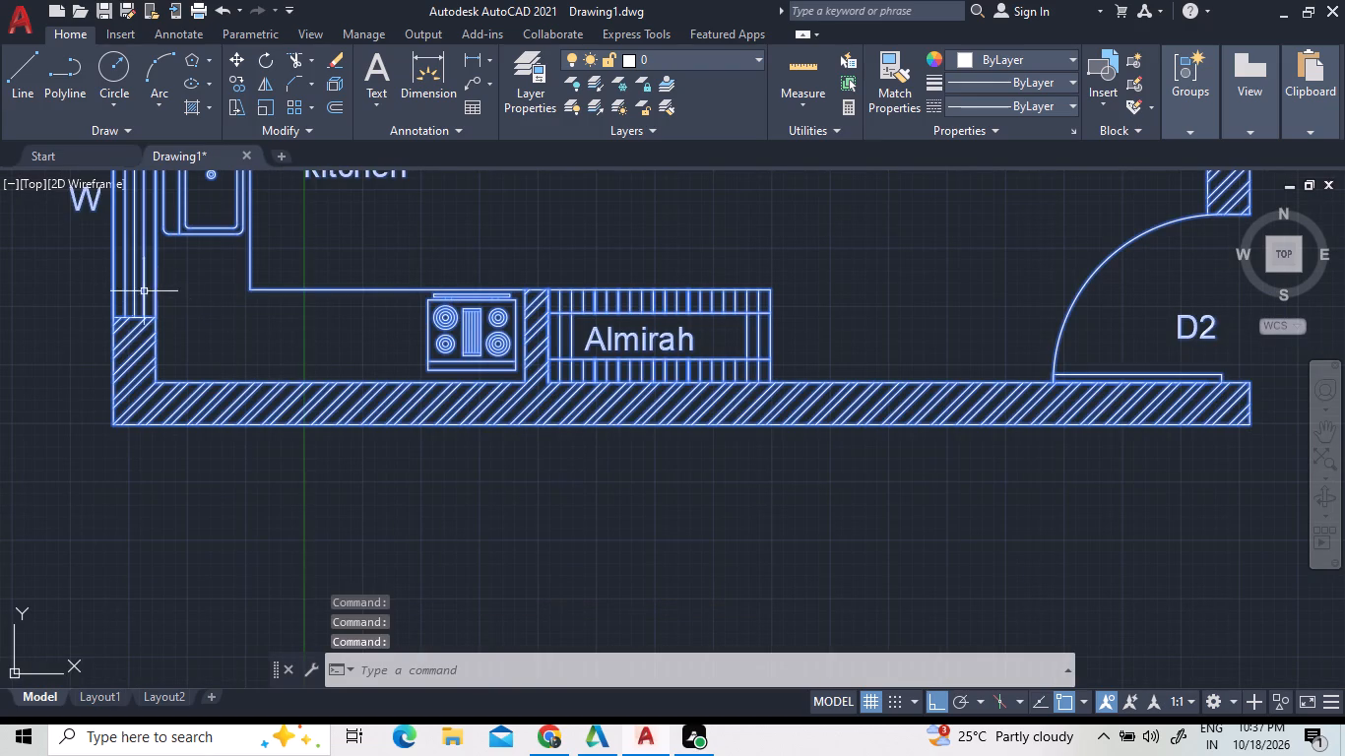
pyautogui.scroll(4, 137, 296)
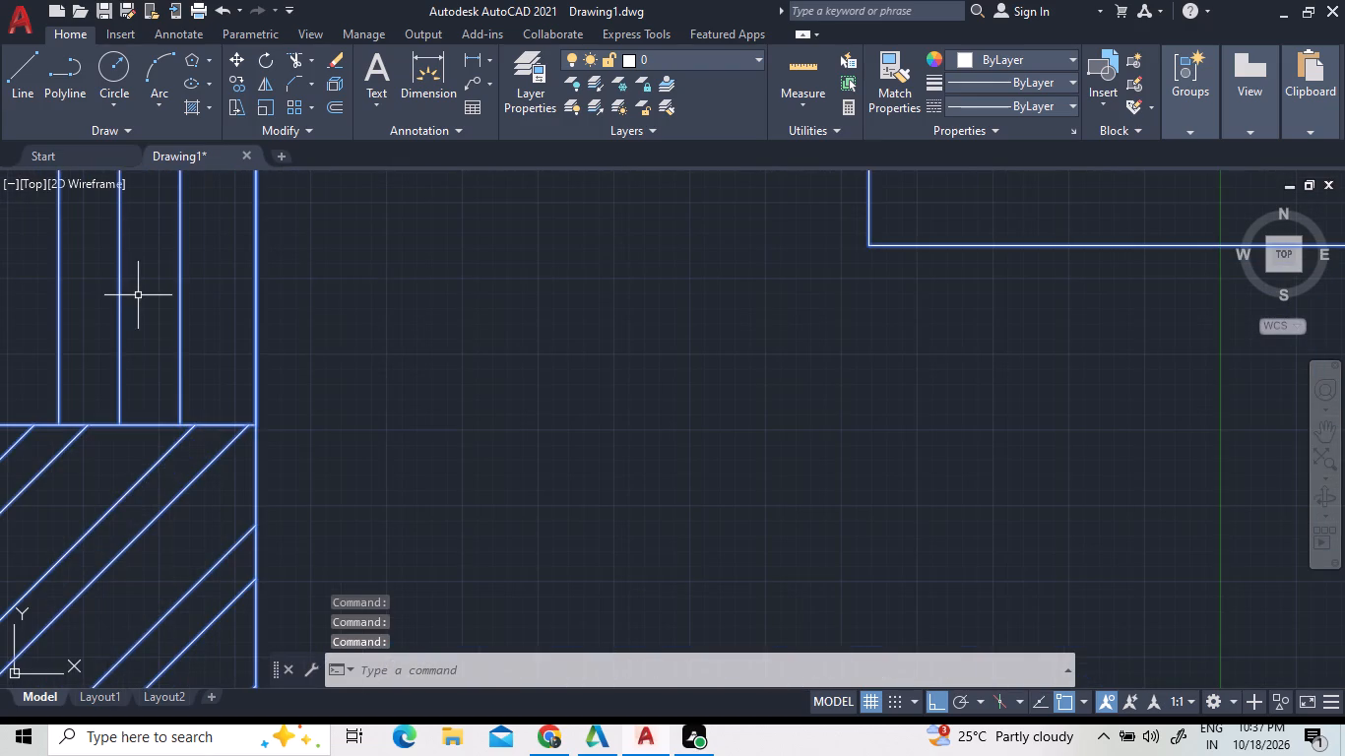
pyautogui.scroll(-4, 141, 340)
pyautogui.scroll(2, 147, 283)
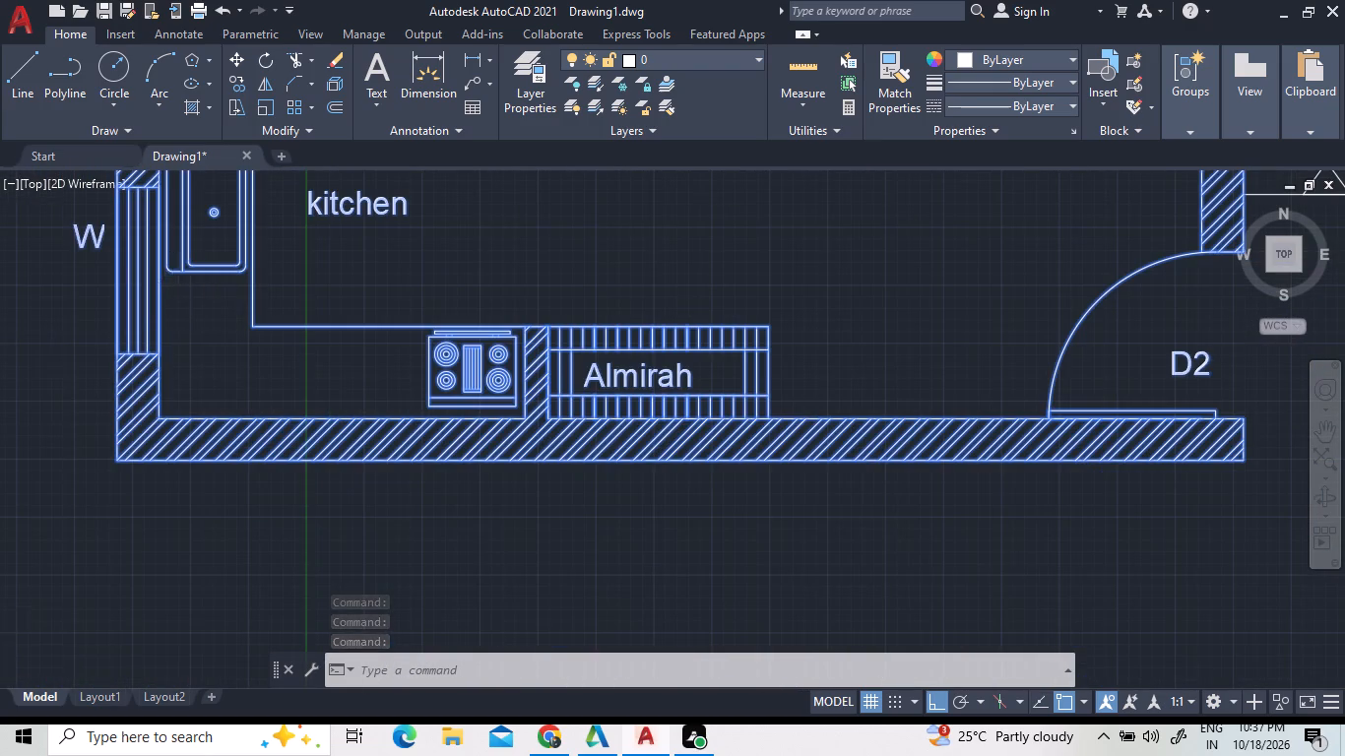
pyautogui.scroll(2, 146, 283)
pyautogui.scroll(-6, 149, 332)
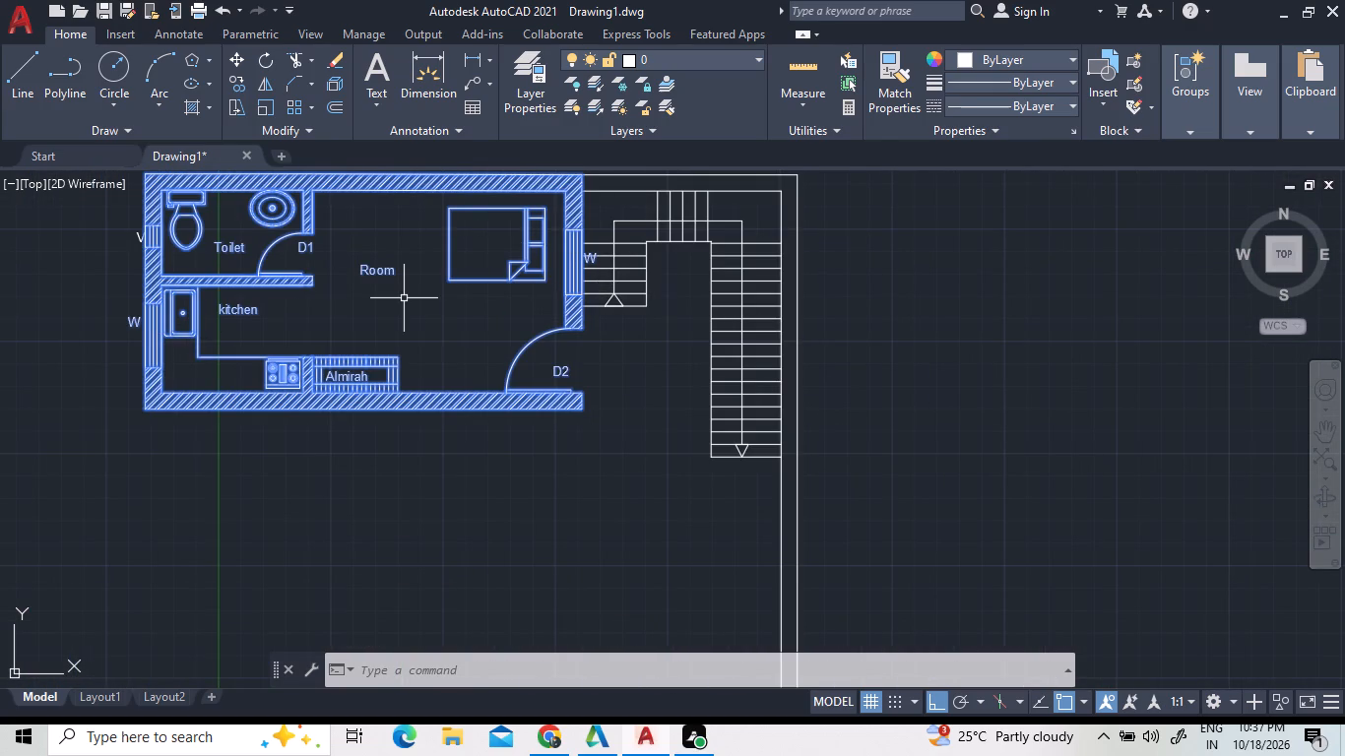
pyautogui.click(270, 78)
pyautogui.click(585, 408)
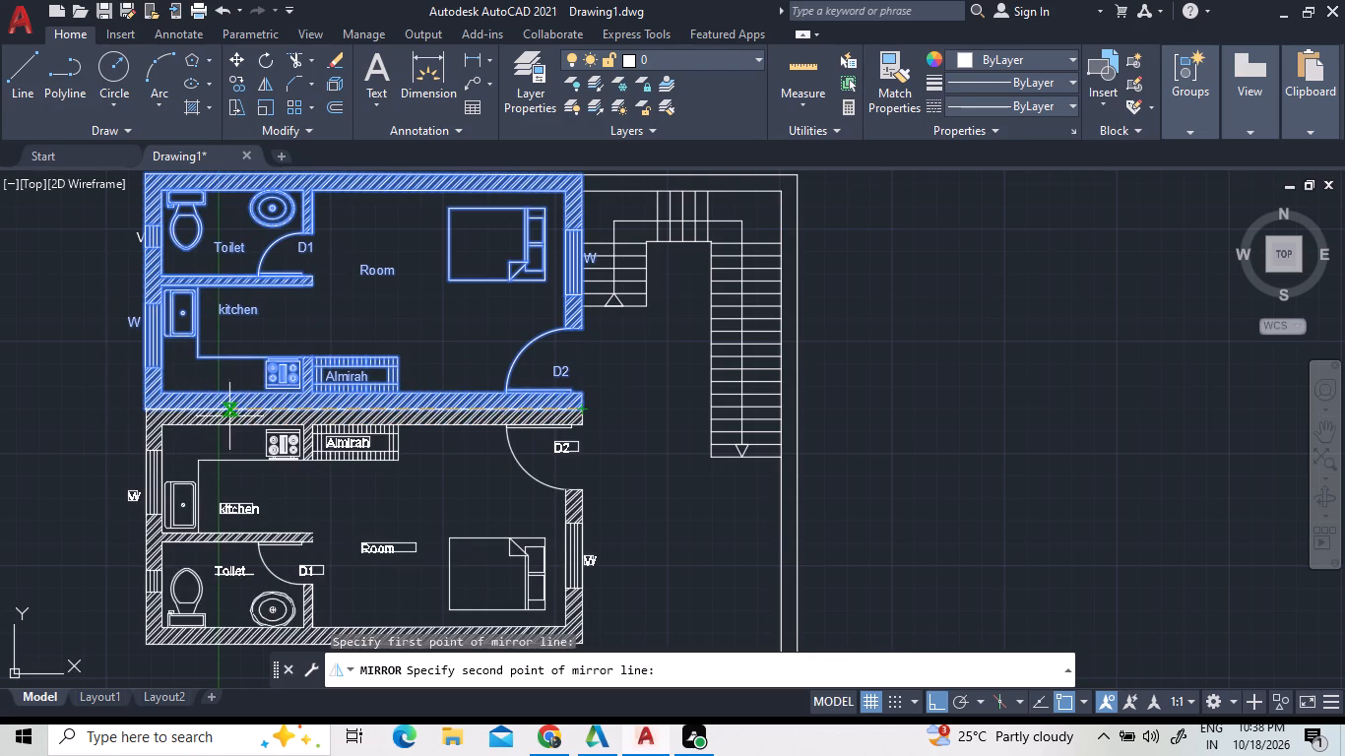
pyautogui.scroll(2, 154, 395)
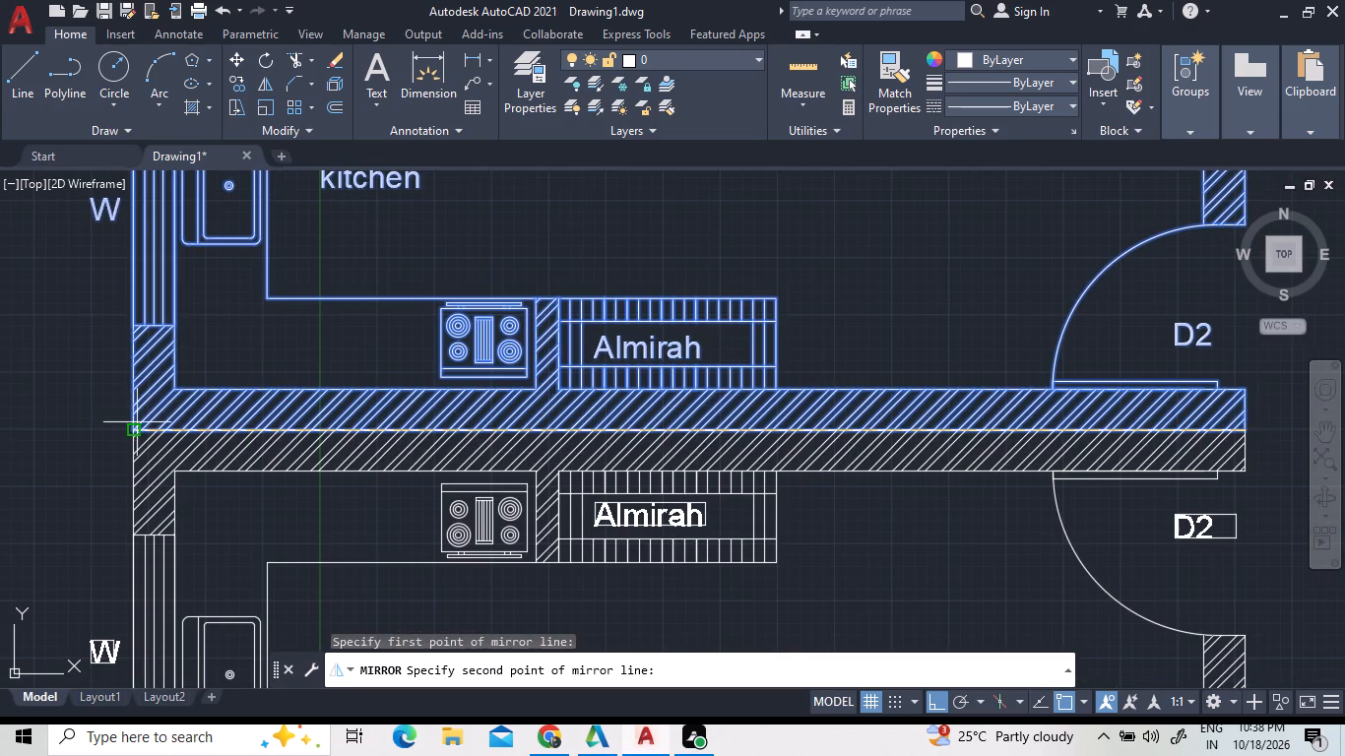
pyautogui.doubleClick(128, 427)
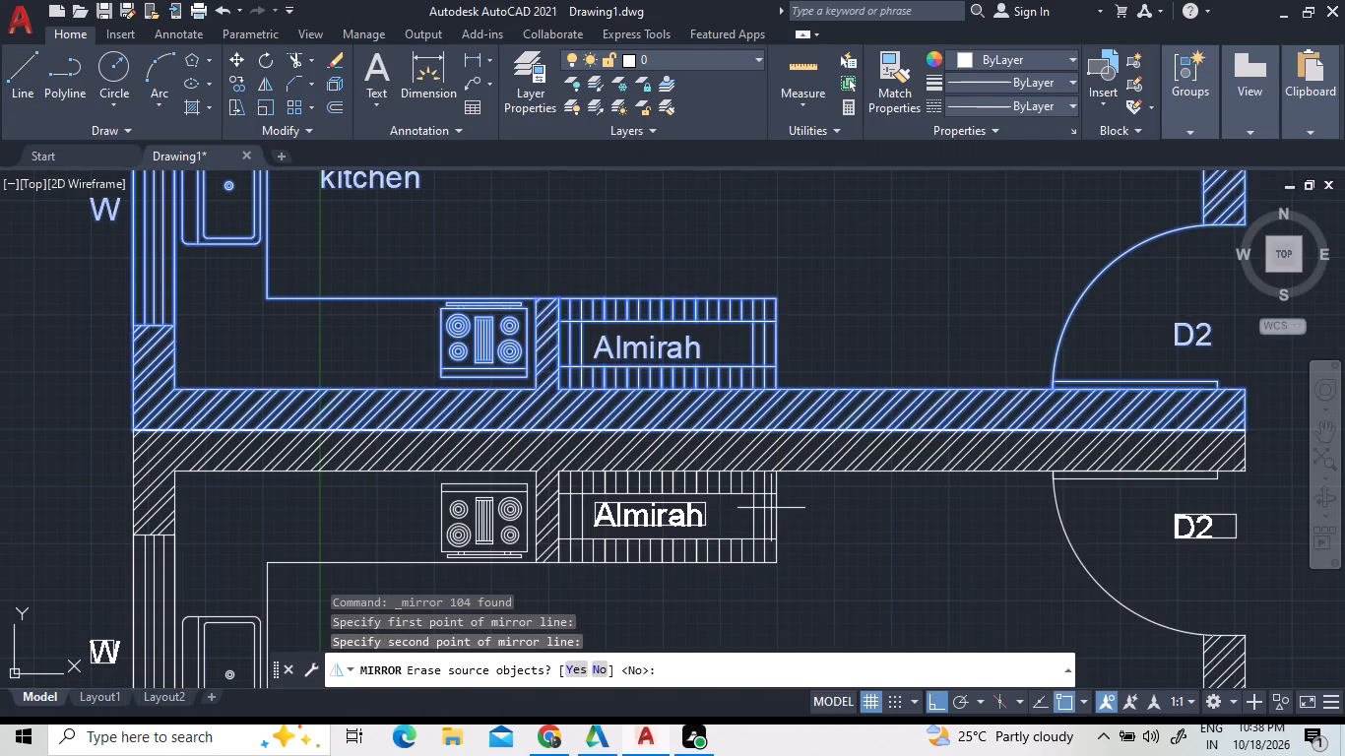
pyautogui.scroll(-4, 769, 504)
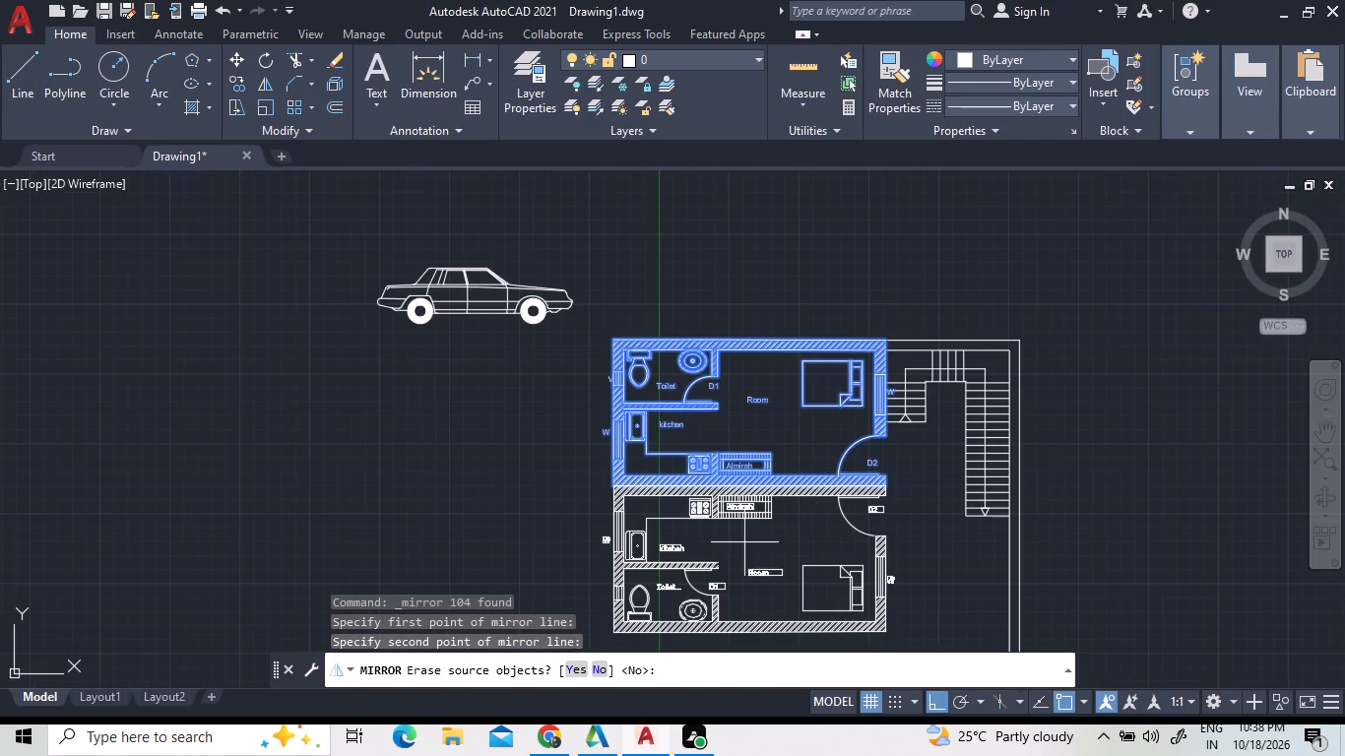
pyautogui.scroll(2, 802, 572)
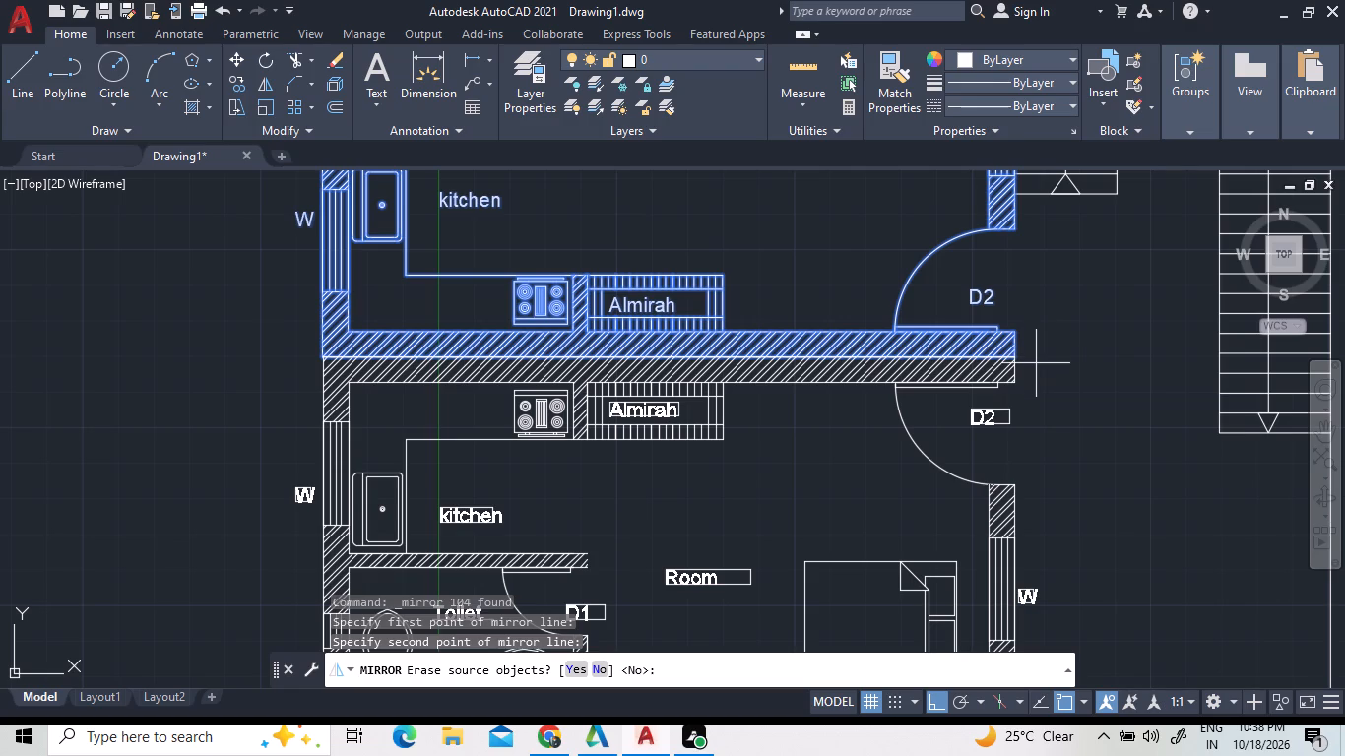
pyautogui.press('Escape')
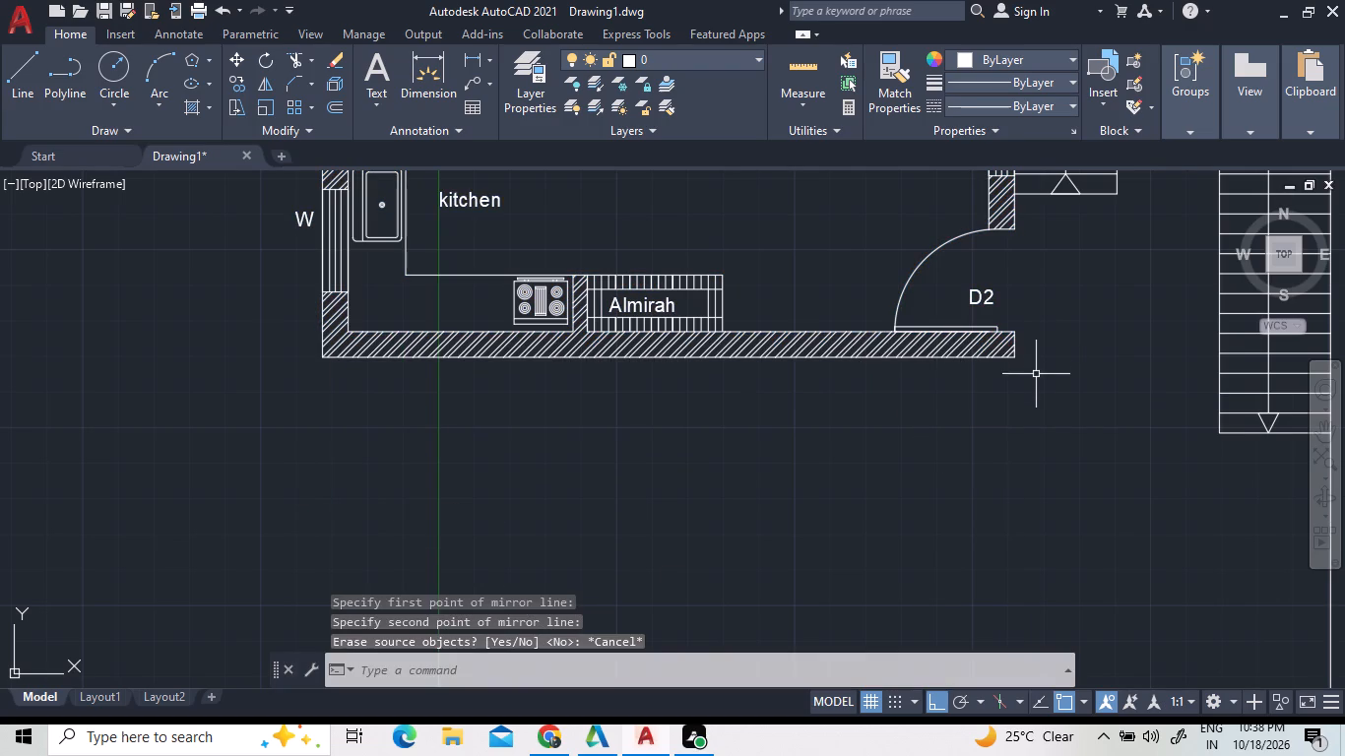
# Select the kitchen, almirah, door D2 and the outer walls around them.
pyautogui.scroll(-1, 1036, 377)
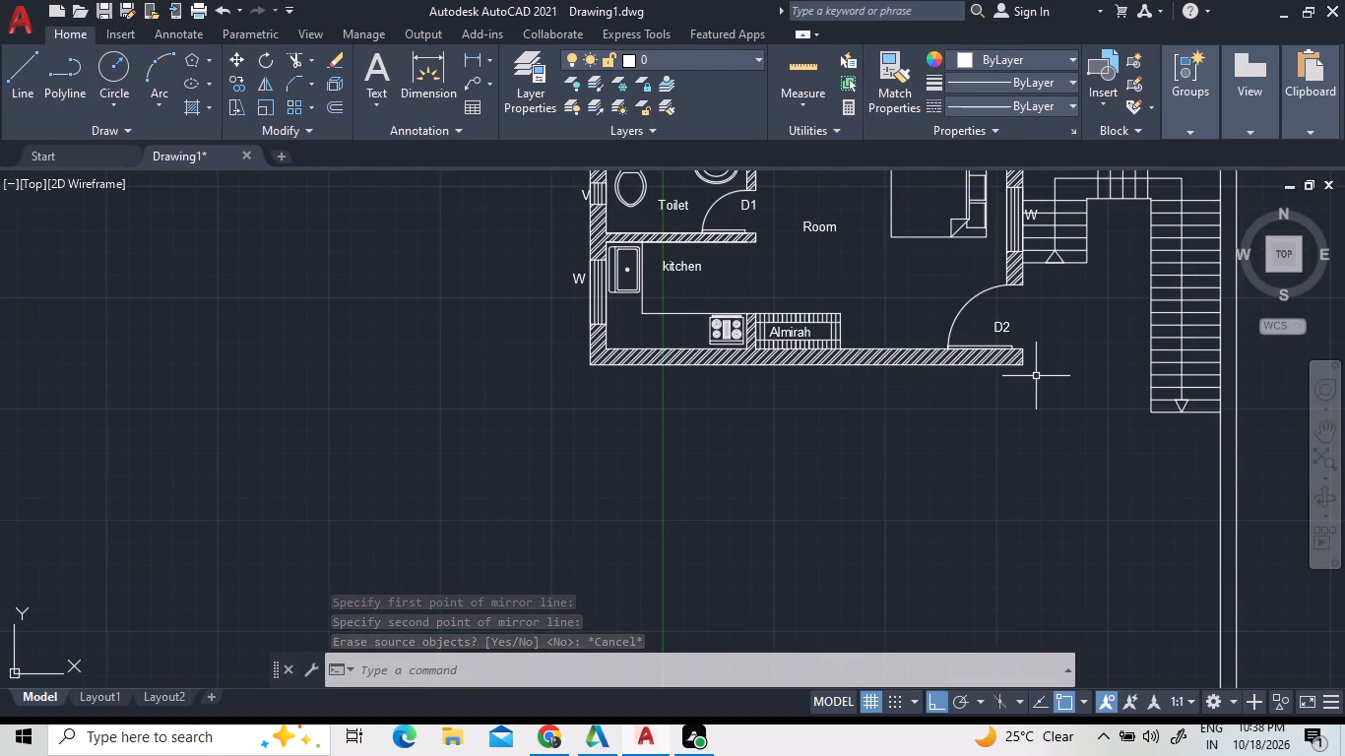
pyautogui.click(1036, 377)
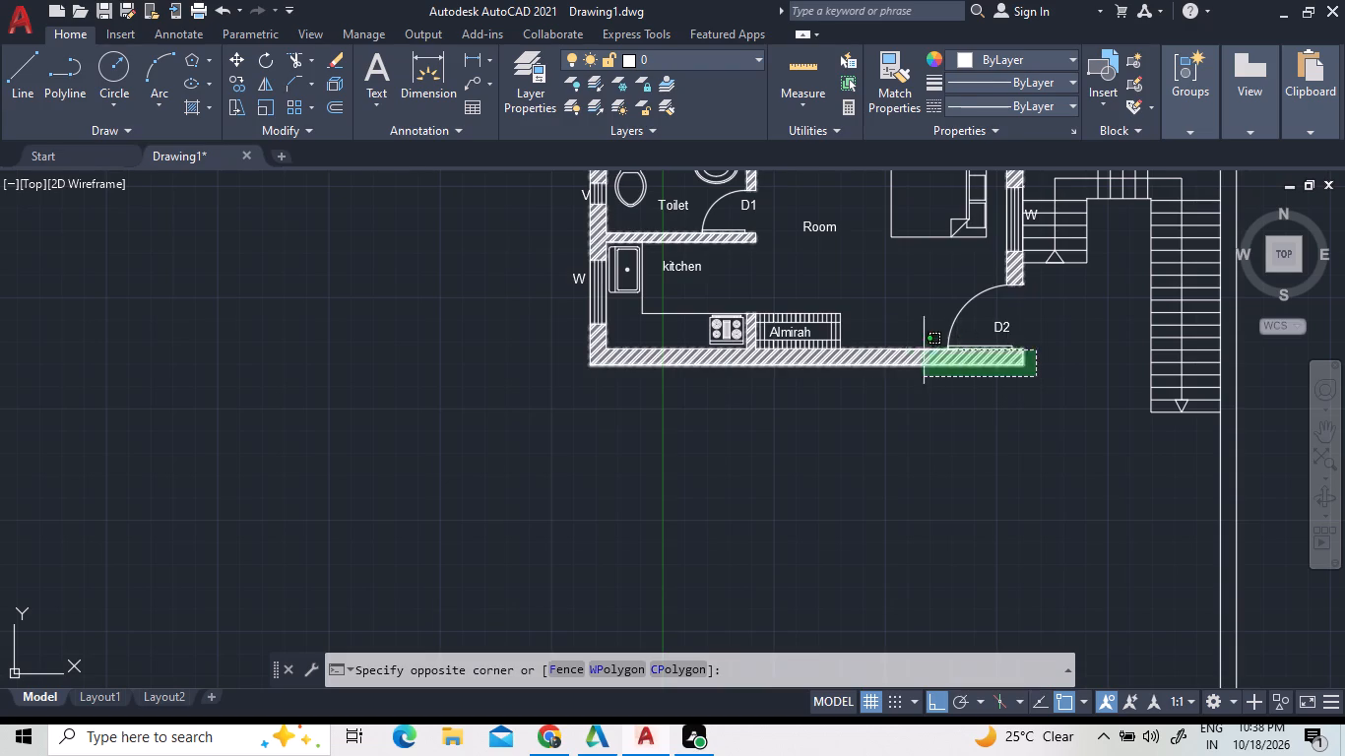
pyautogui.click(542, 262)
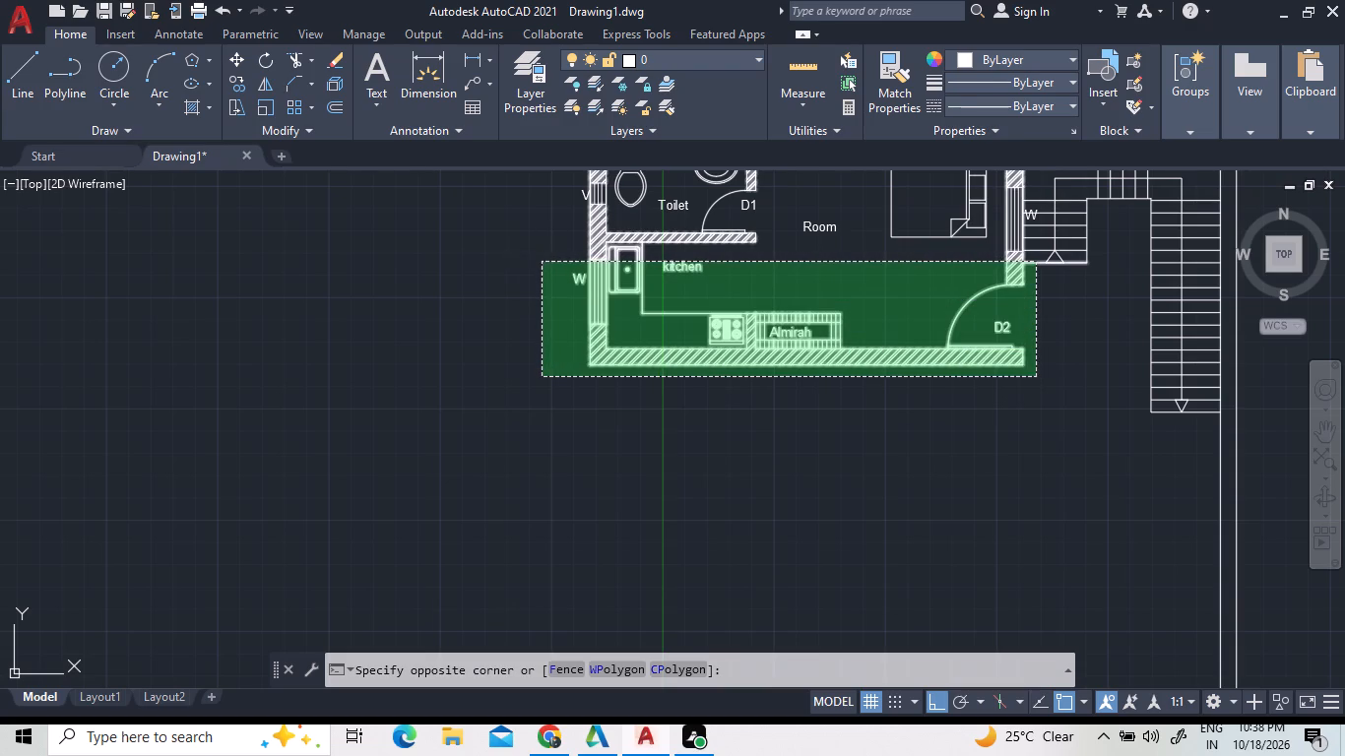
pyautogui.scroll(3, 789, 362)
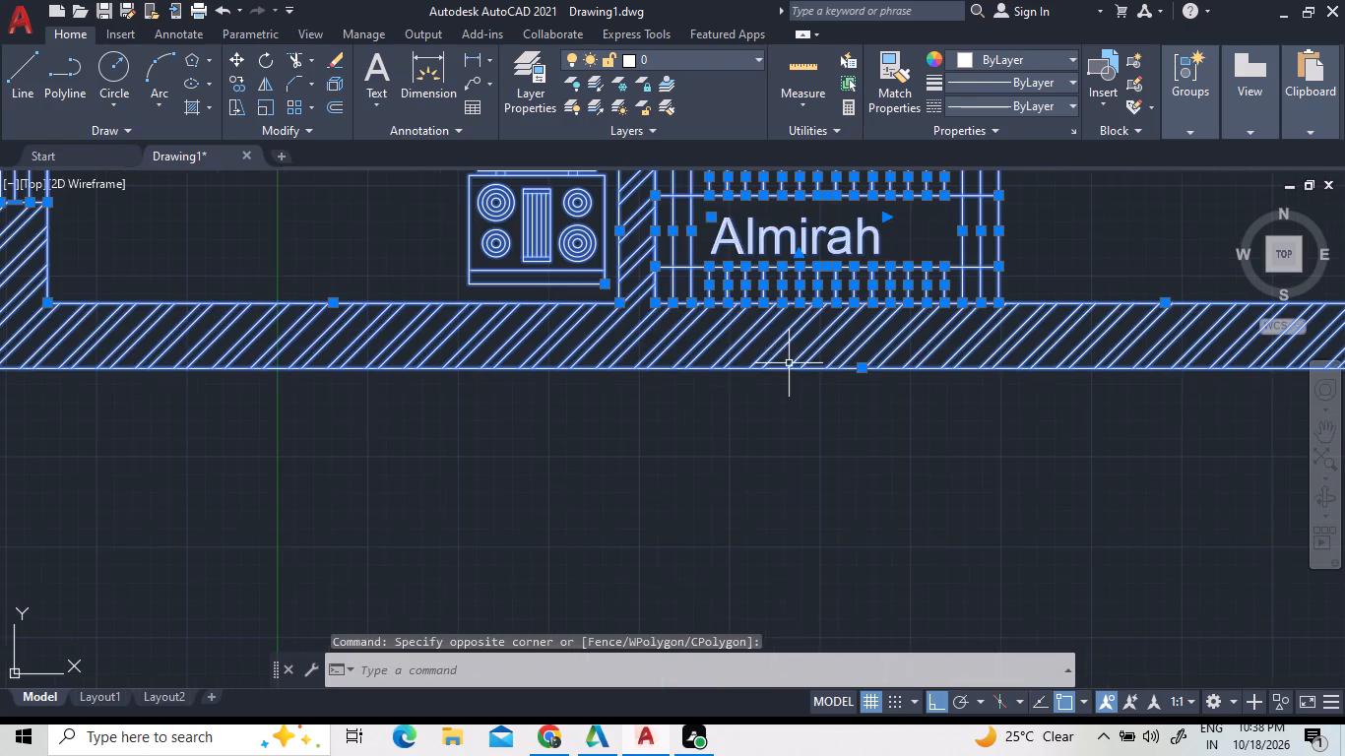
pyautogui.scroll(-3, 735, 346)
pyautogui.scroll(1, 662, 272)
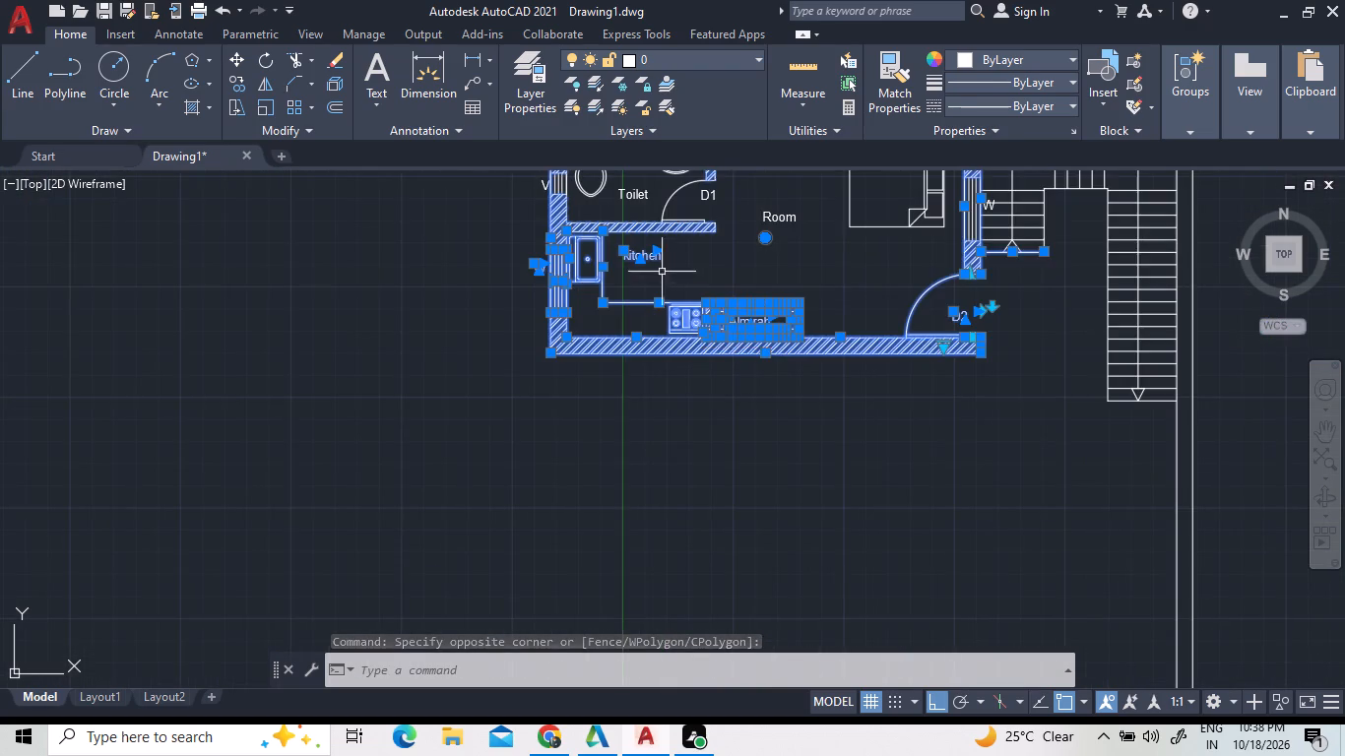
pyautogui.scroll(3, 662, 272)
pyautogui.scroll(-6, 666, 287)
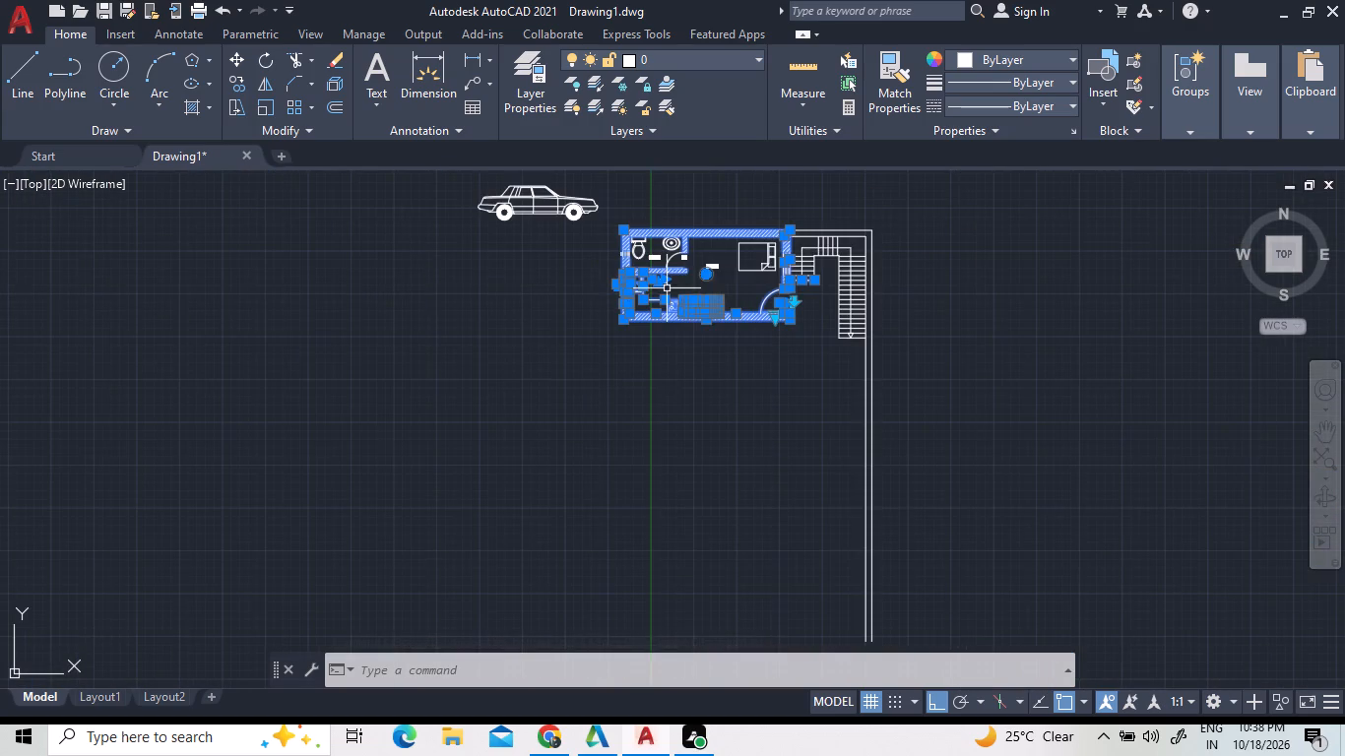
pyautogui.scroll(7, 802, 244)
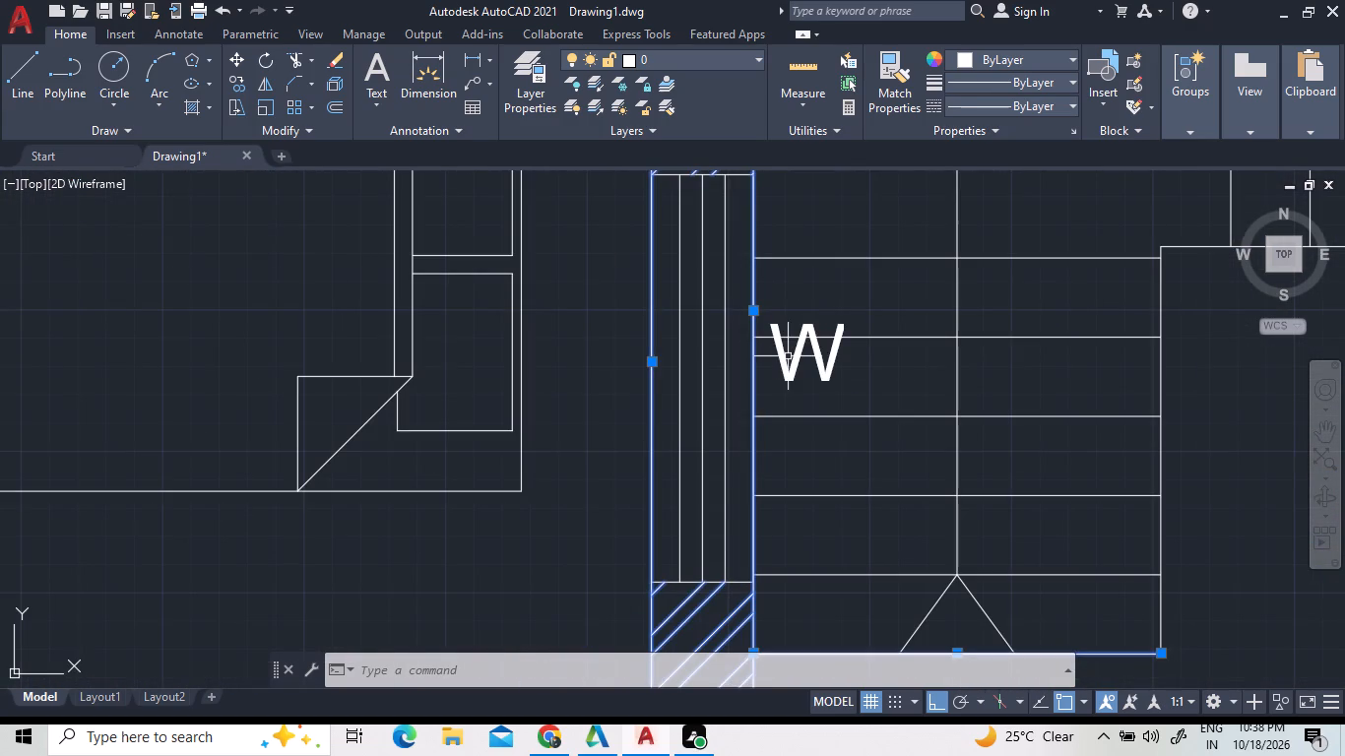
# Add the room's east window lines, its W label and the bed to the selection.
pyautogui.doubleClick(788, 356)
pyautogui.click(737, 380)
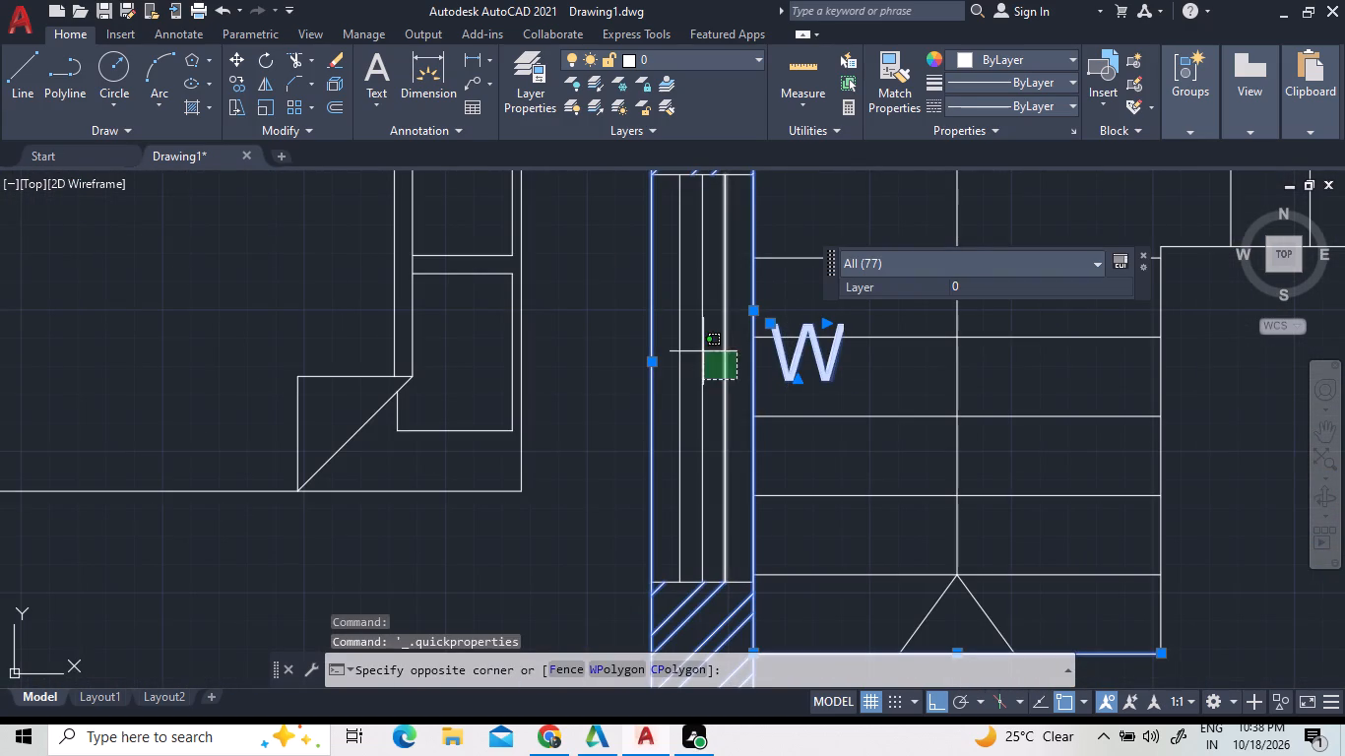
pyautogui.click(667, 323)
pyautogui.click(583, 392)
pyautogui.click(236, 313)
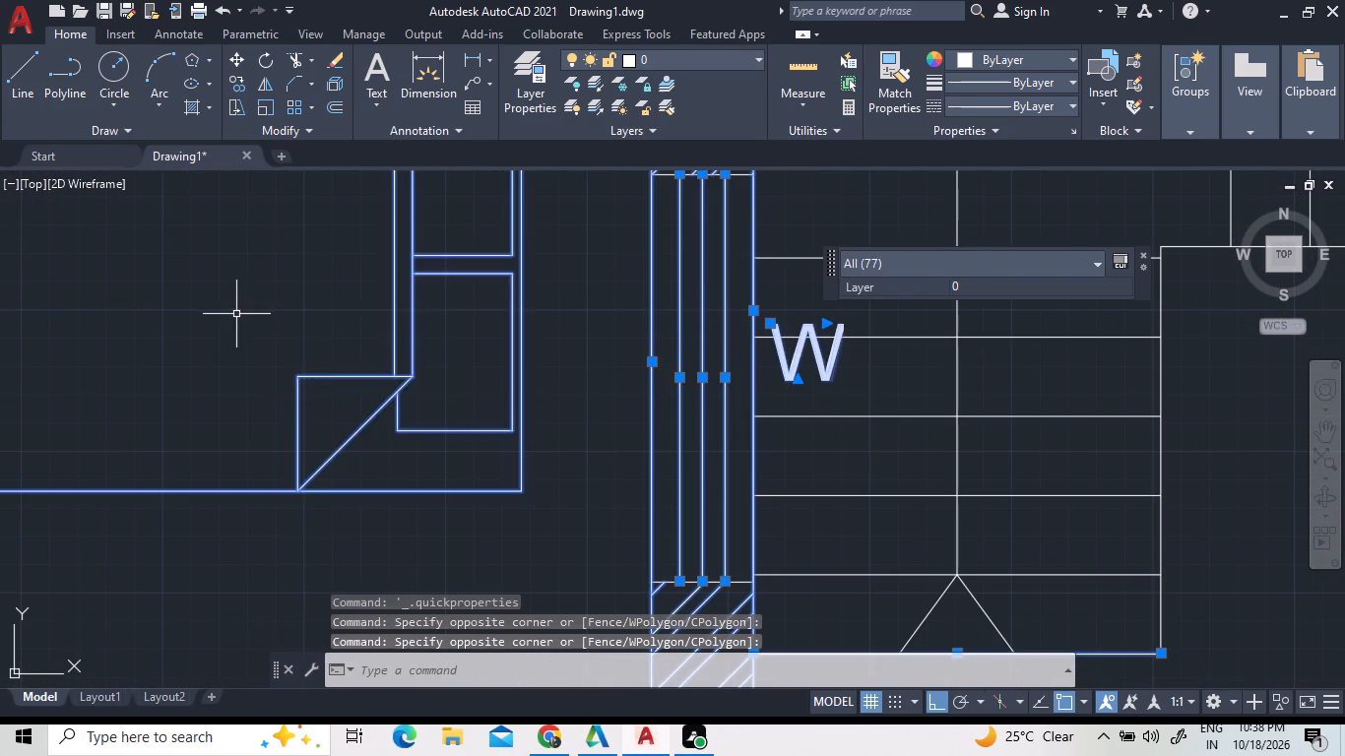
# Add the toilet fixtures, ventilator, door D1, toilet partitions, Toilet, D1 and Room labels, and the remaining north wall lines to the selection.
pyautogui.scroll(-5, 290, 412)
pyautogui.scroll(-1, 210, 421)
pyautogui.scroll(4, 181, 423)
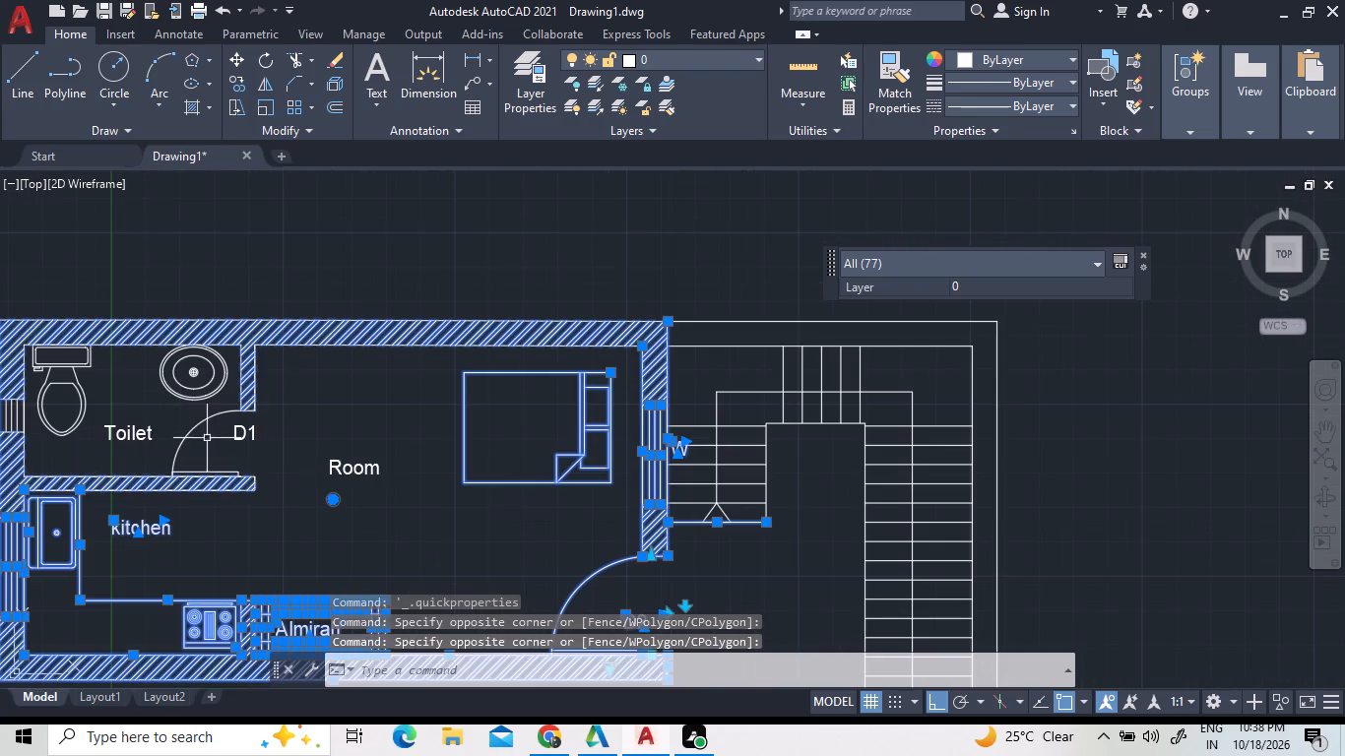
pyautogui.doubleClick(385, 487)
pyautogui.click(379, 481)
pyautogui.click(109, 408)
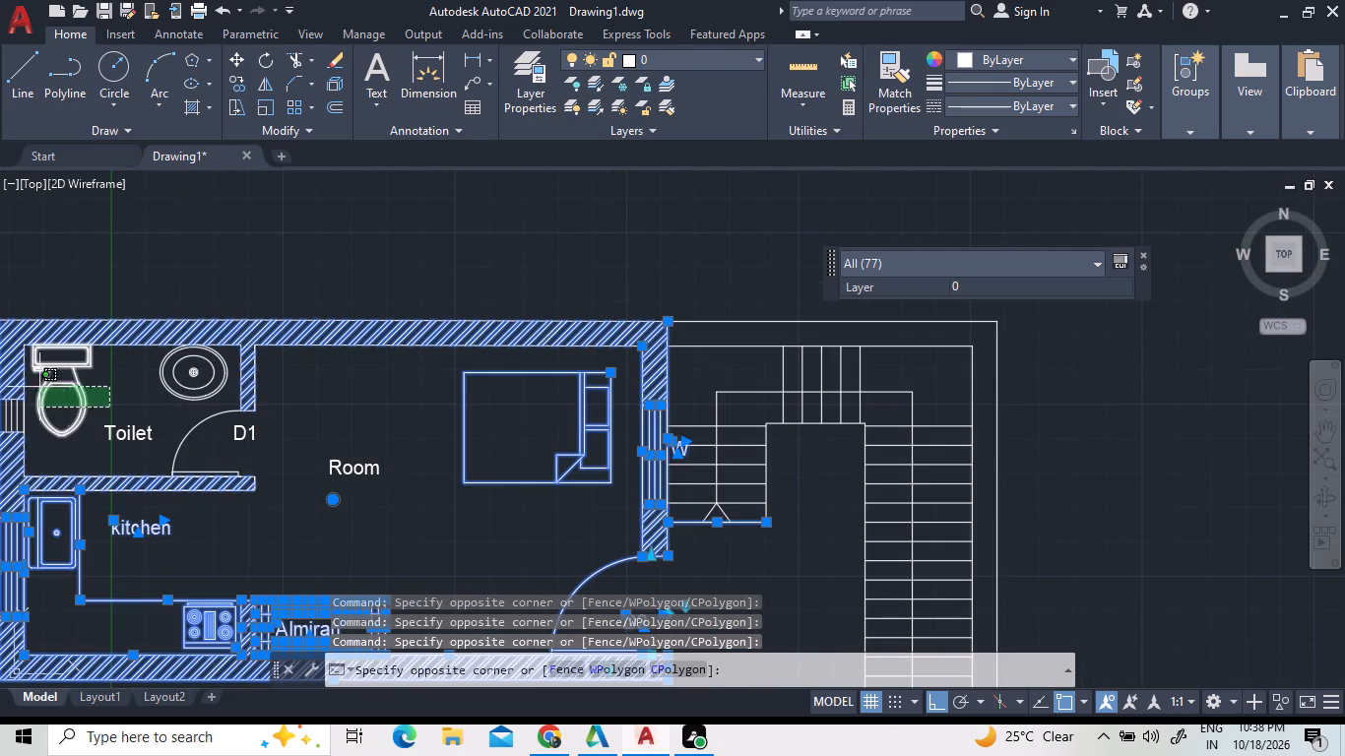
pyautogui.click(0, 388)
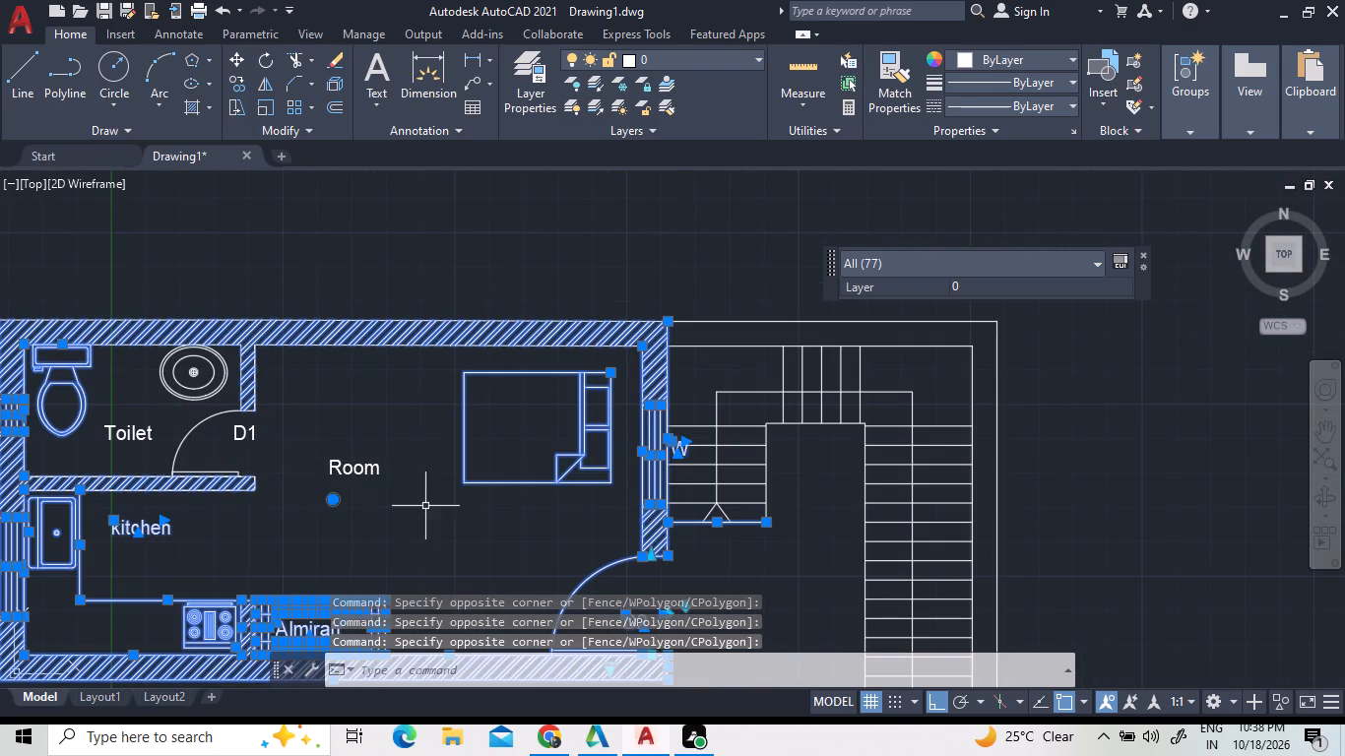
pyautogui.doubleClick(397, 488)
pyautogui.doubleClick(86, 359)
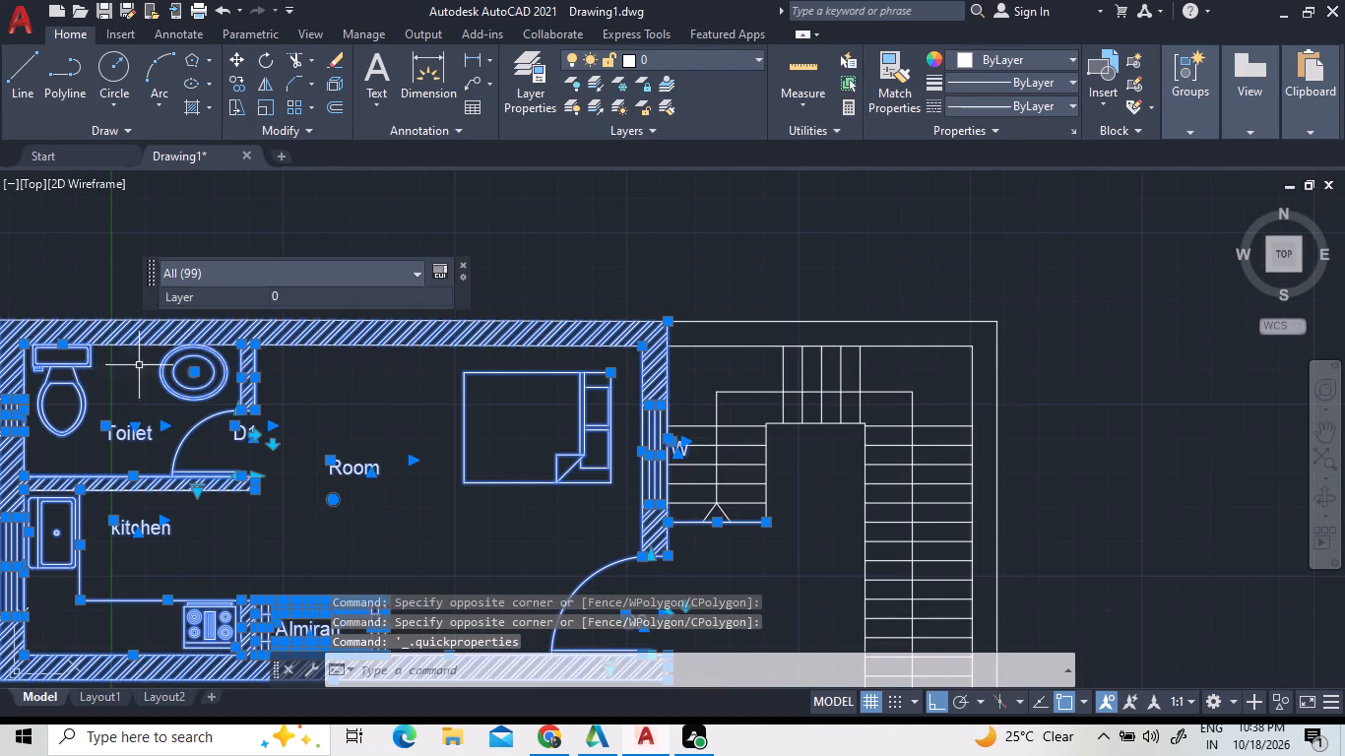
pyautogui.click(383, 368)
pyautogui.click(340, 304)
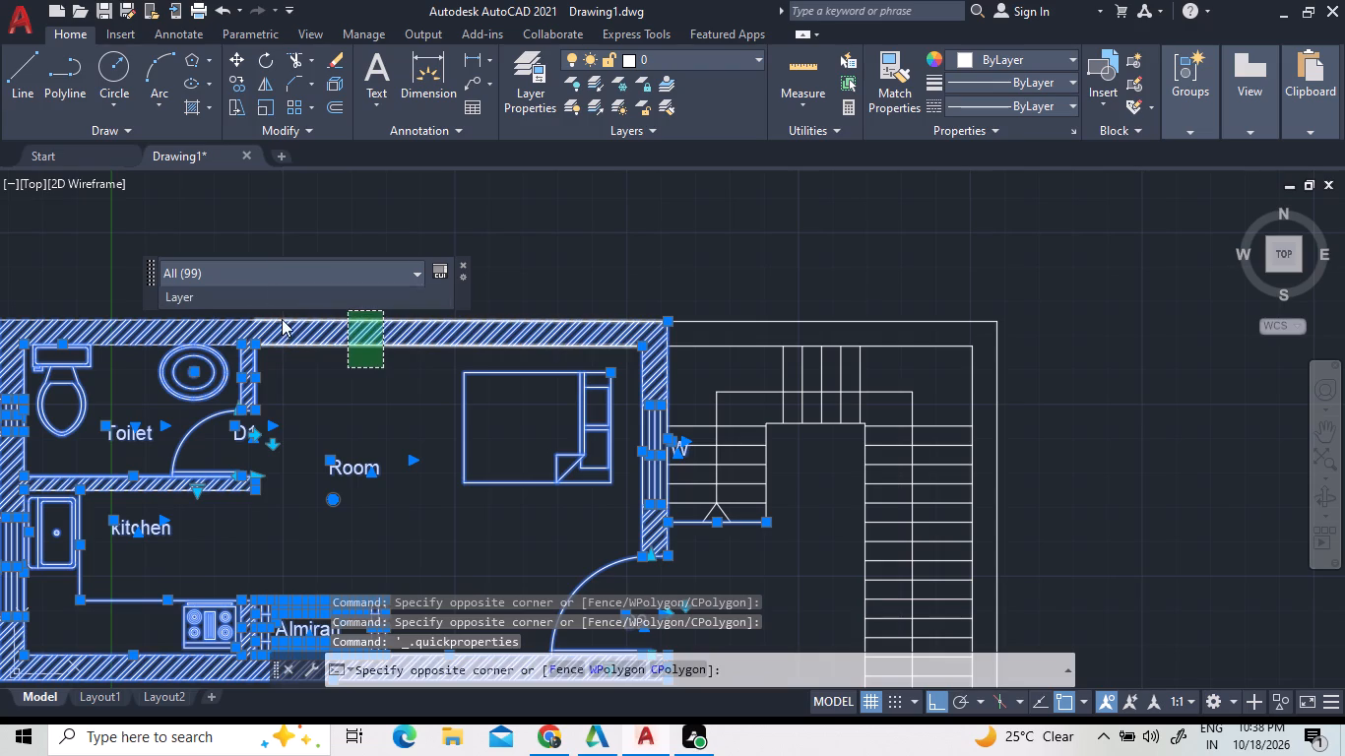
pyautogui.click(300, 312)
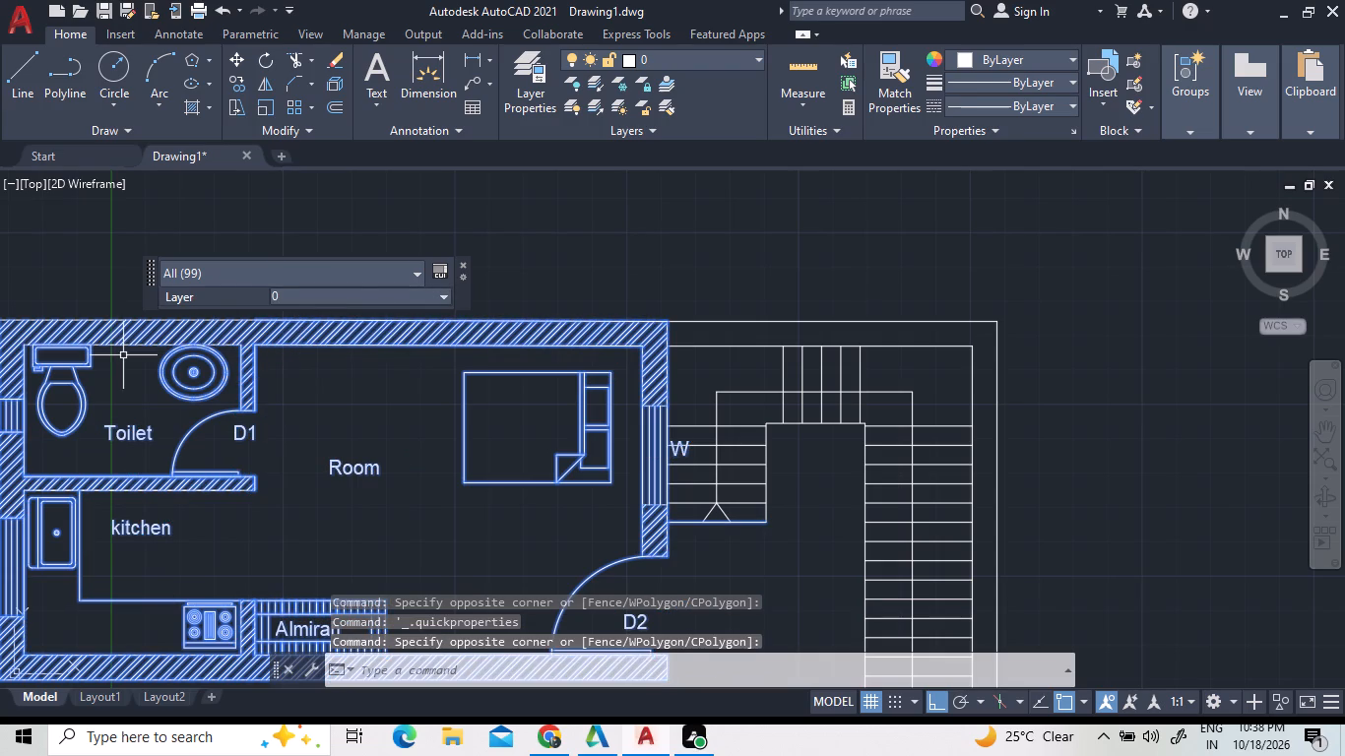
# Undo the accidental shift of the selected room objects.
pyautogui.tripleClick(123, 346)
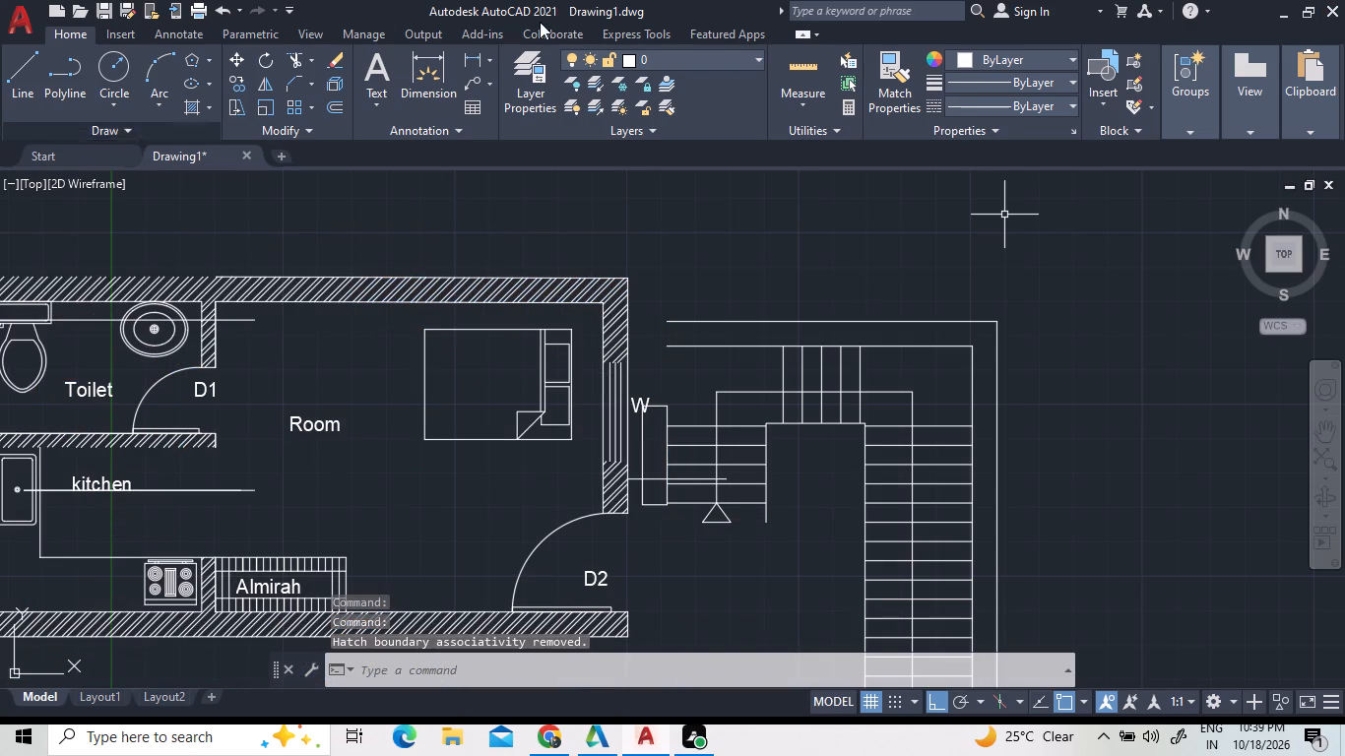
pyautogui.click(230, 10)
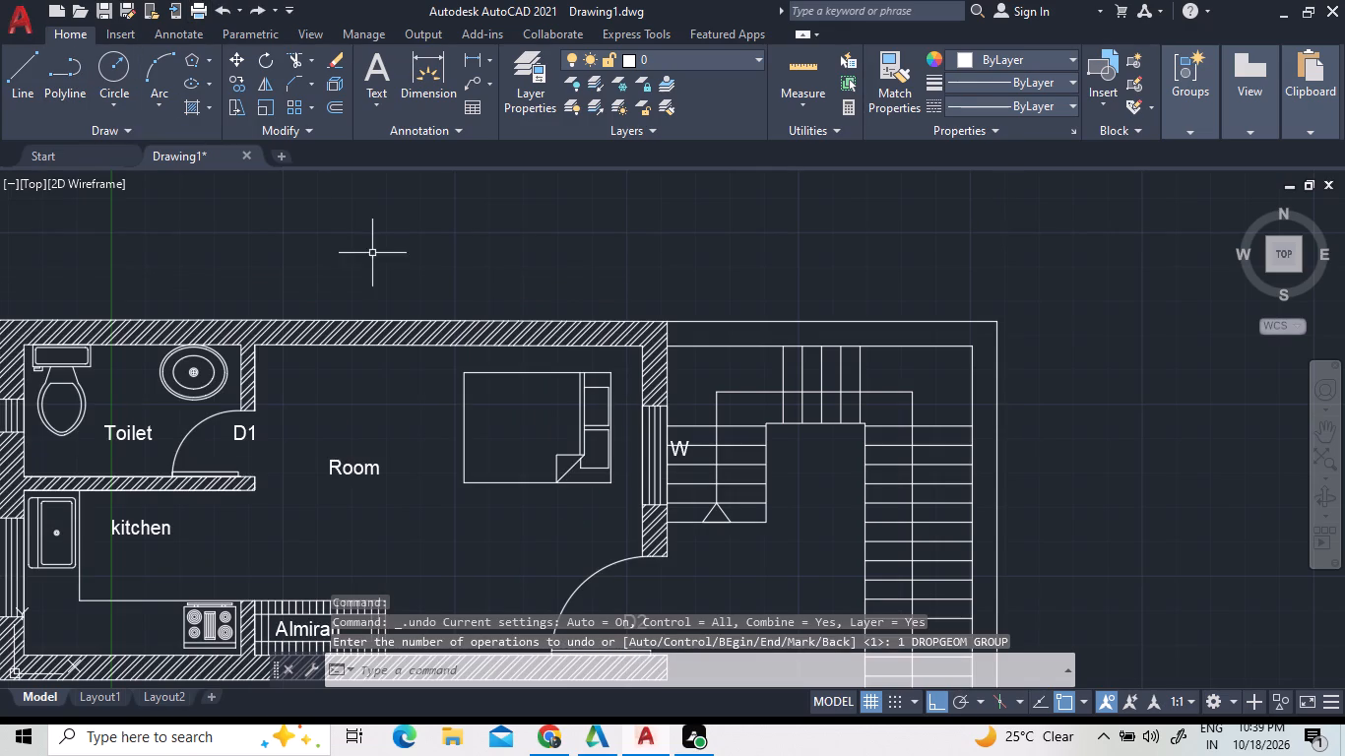
# Select the whole furnished room with its walls, doors, windows and labels, including the east window's W label.
pyautogui.scroll(-2, 342, 311)
pyautogui.doubleClick(197, 299)
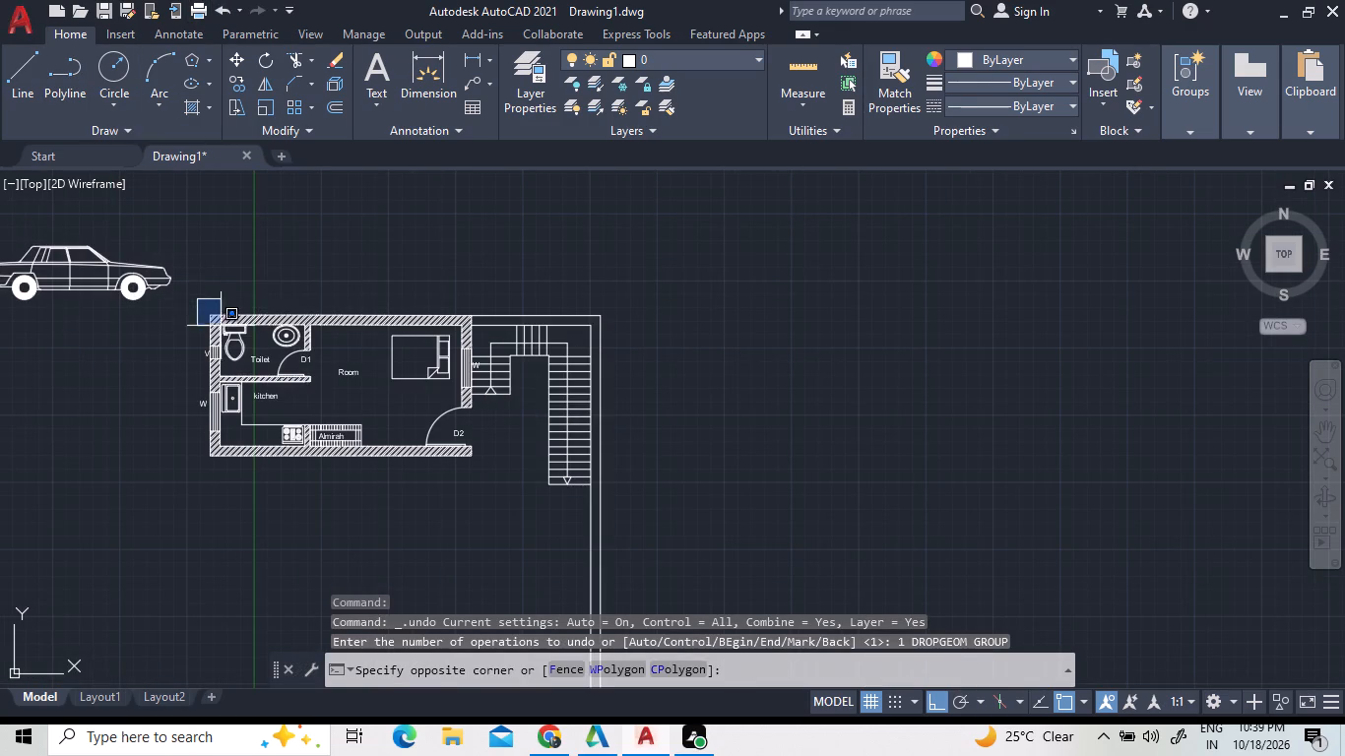
pyautogui.click(473, 509)
pyautogui.scroll(3, 477, 343)
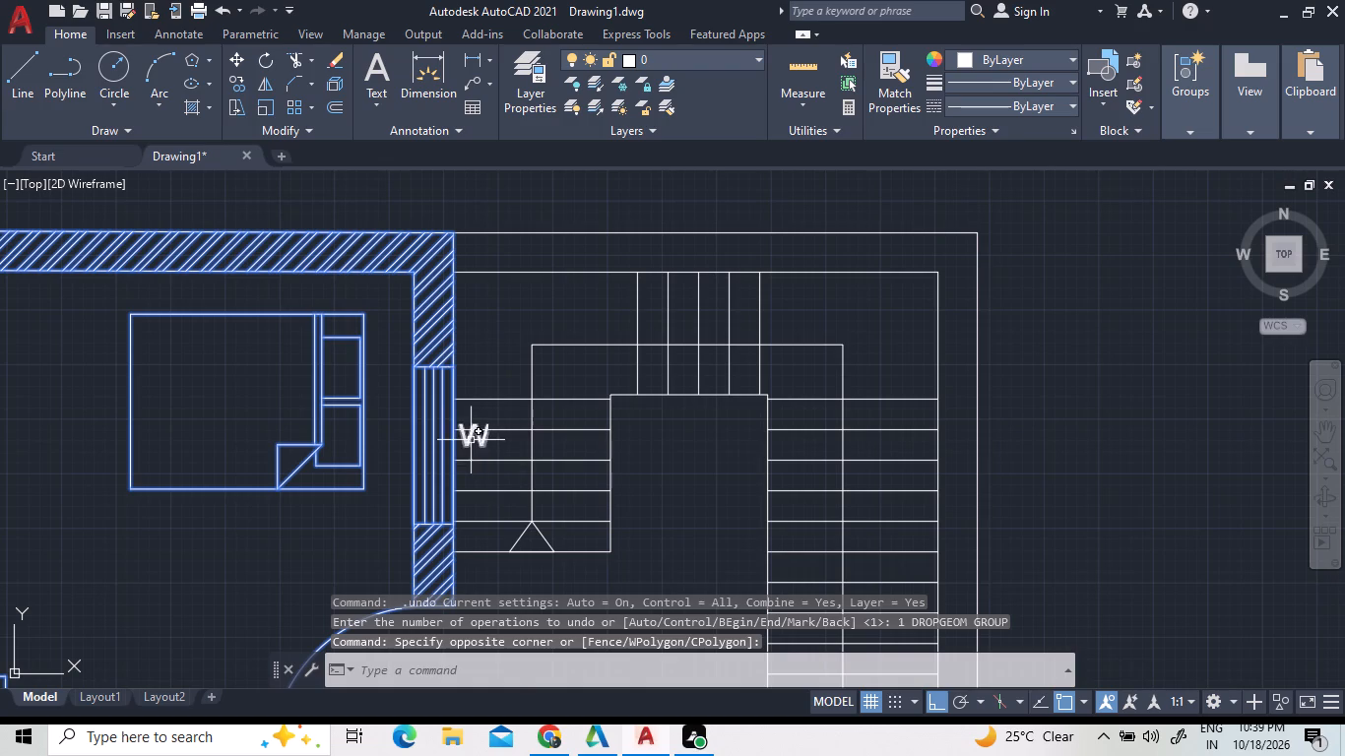
pyautogui.click(469, 439)
pyautogui.scroll(3, 417, 443)
pyautogui.scroll(-6, 454, 456)
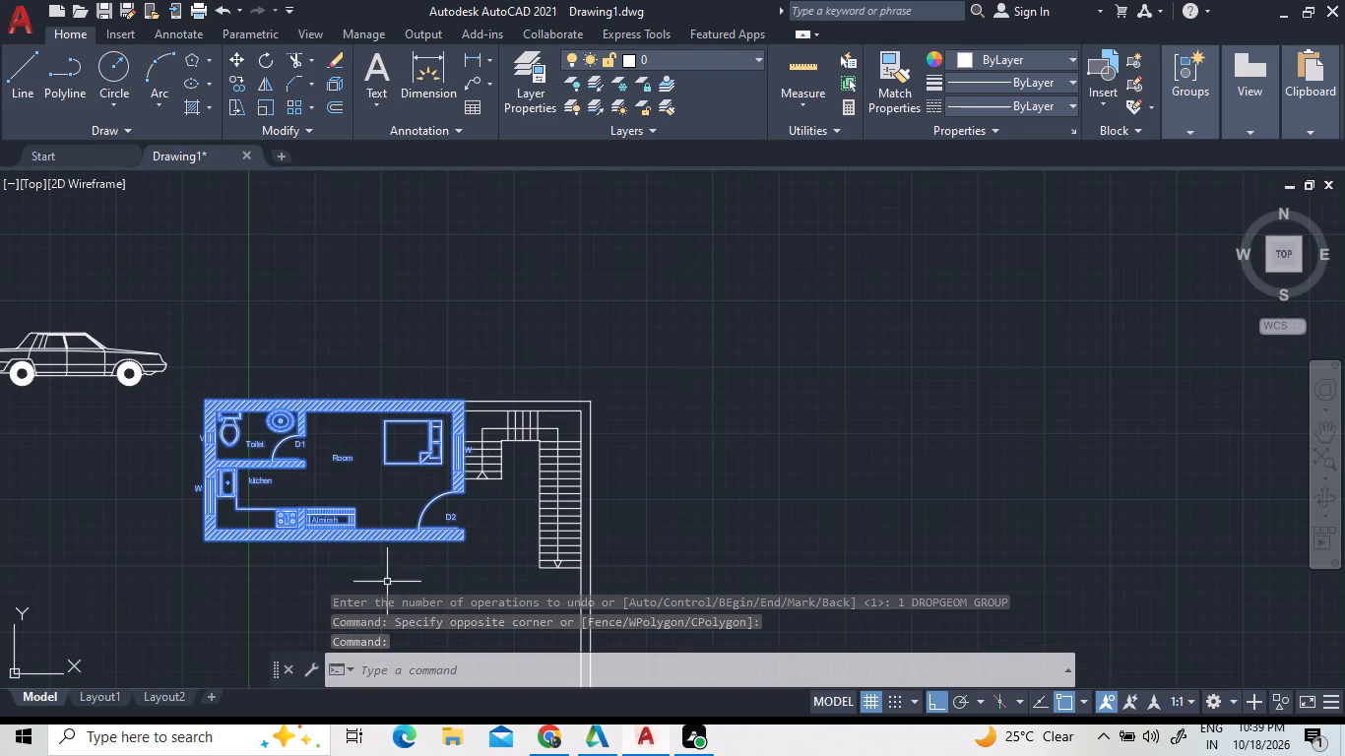
# Copy the selected room straight south by 12'-0", using its southeast outer corner as the base point.
pyautogui.rightClick(363, 462)
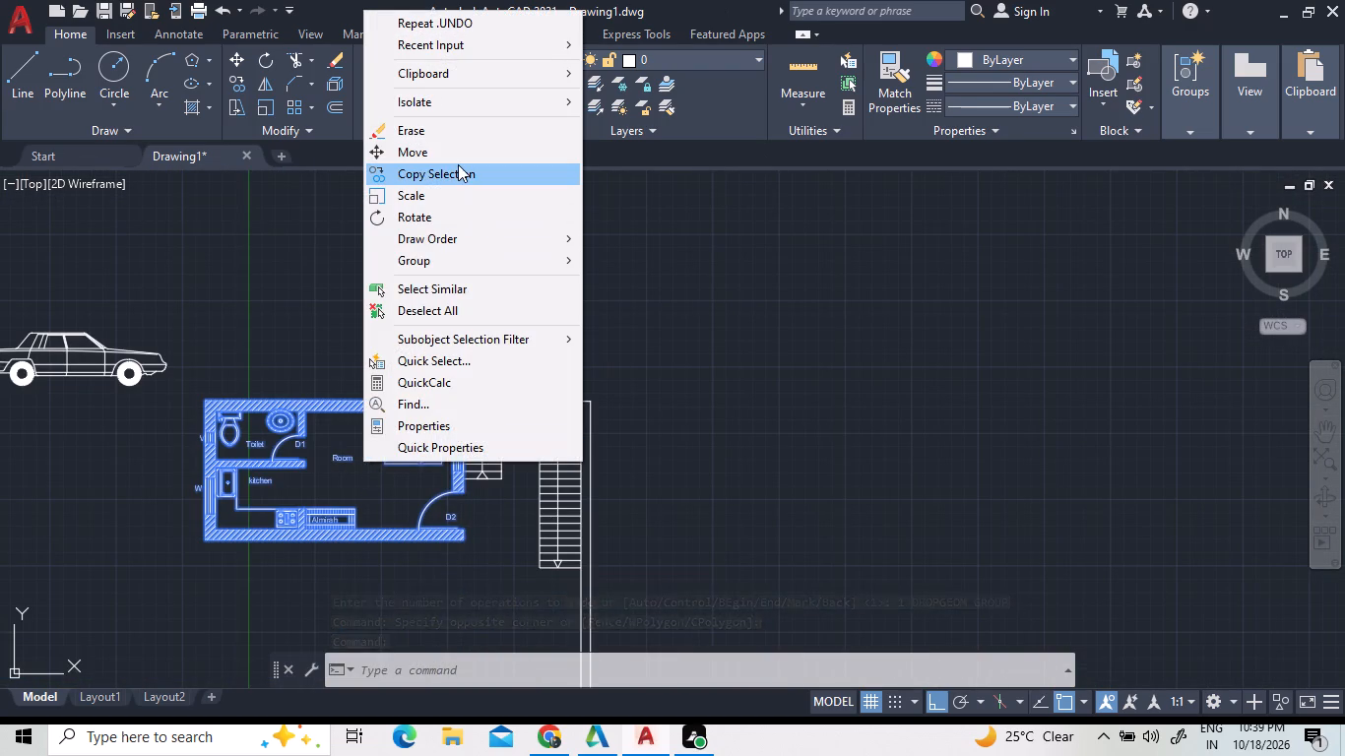
pyautogui.click(458, 166)
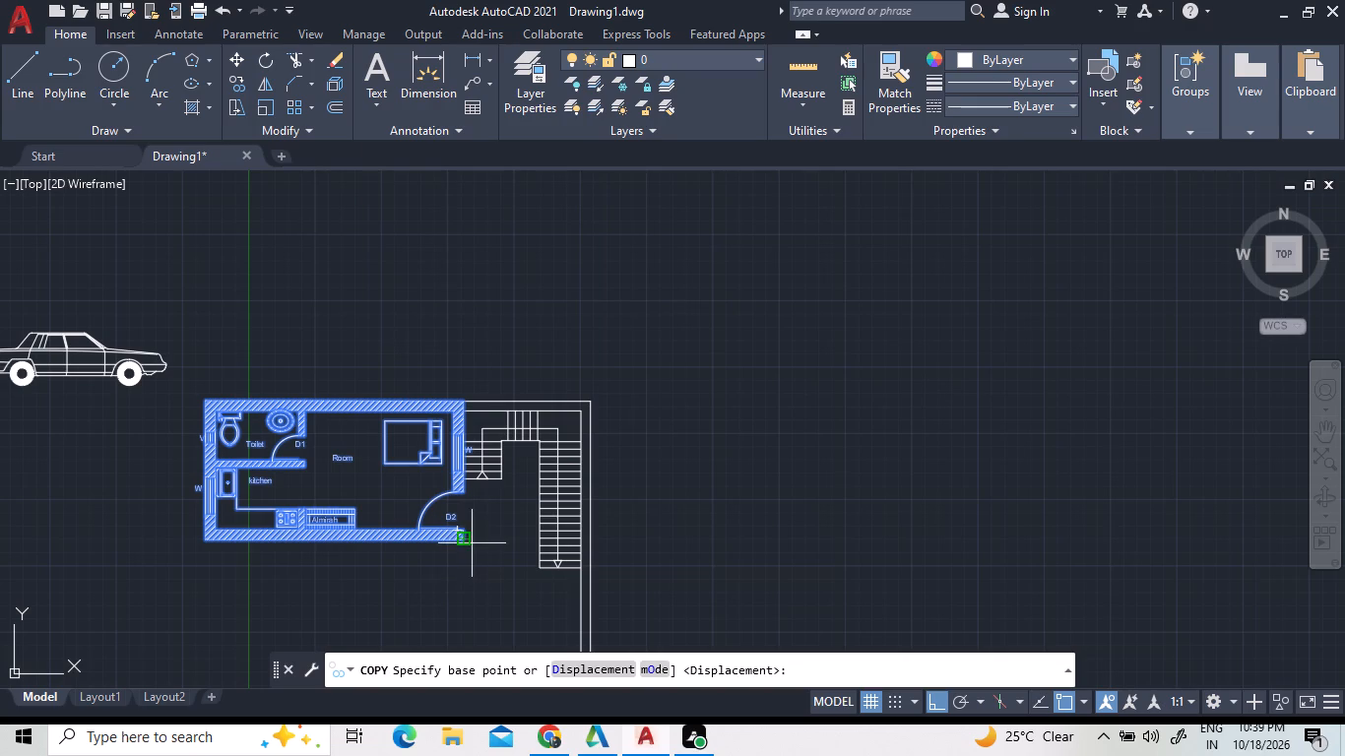
pyautogui.click(467, 545)
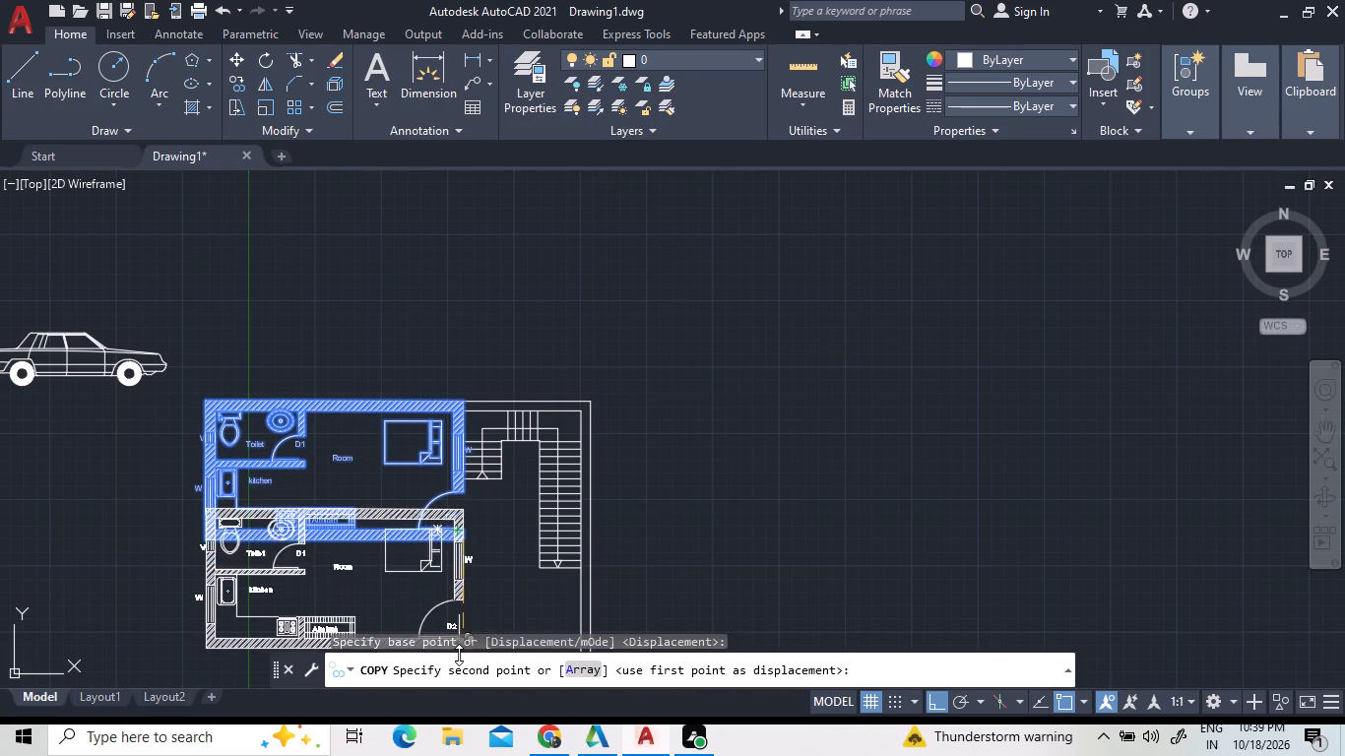
pyautogui.scroll(-2, 452, 644)
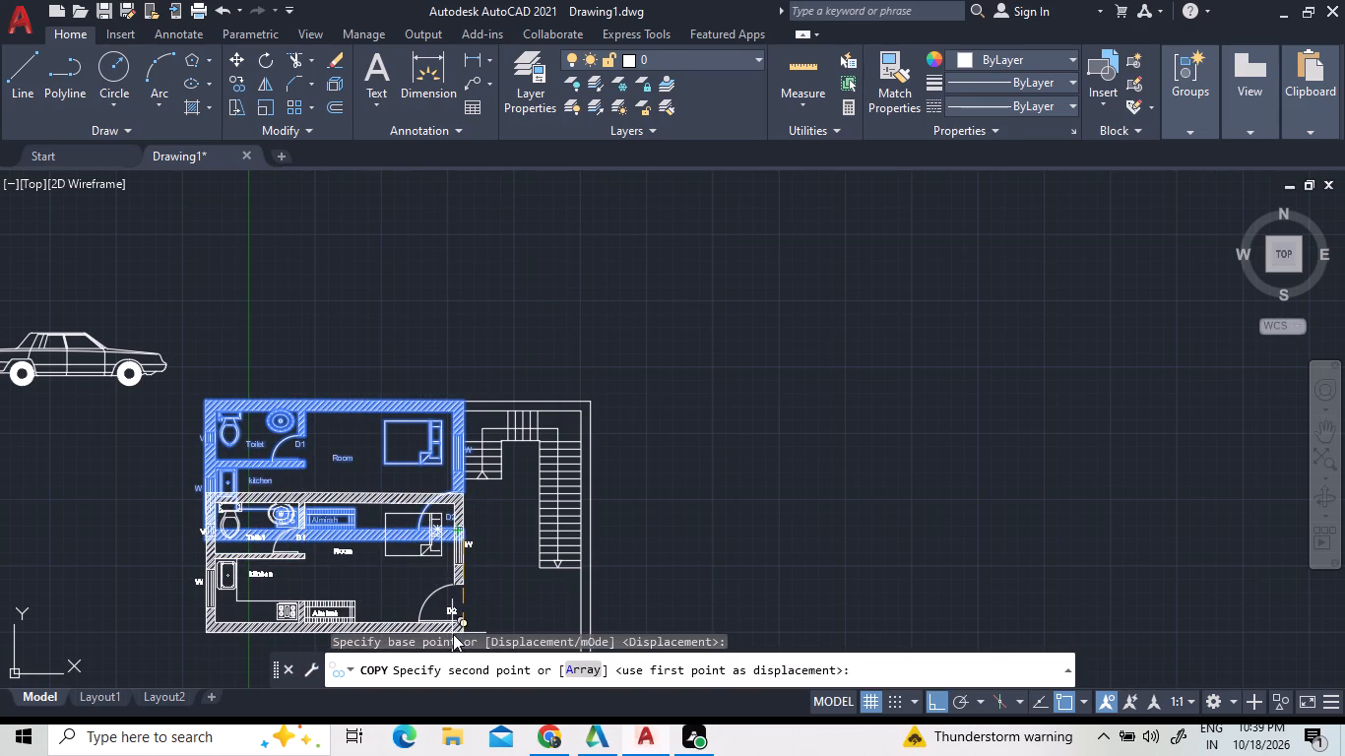
pyautogui.scroll(-2, 453, 605)
pyautogui.scroll(2, 472, 650)
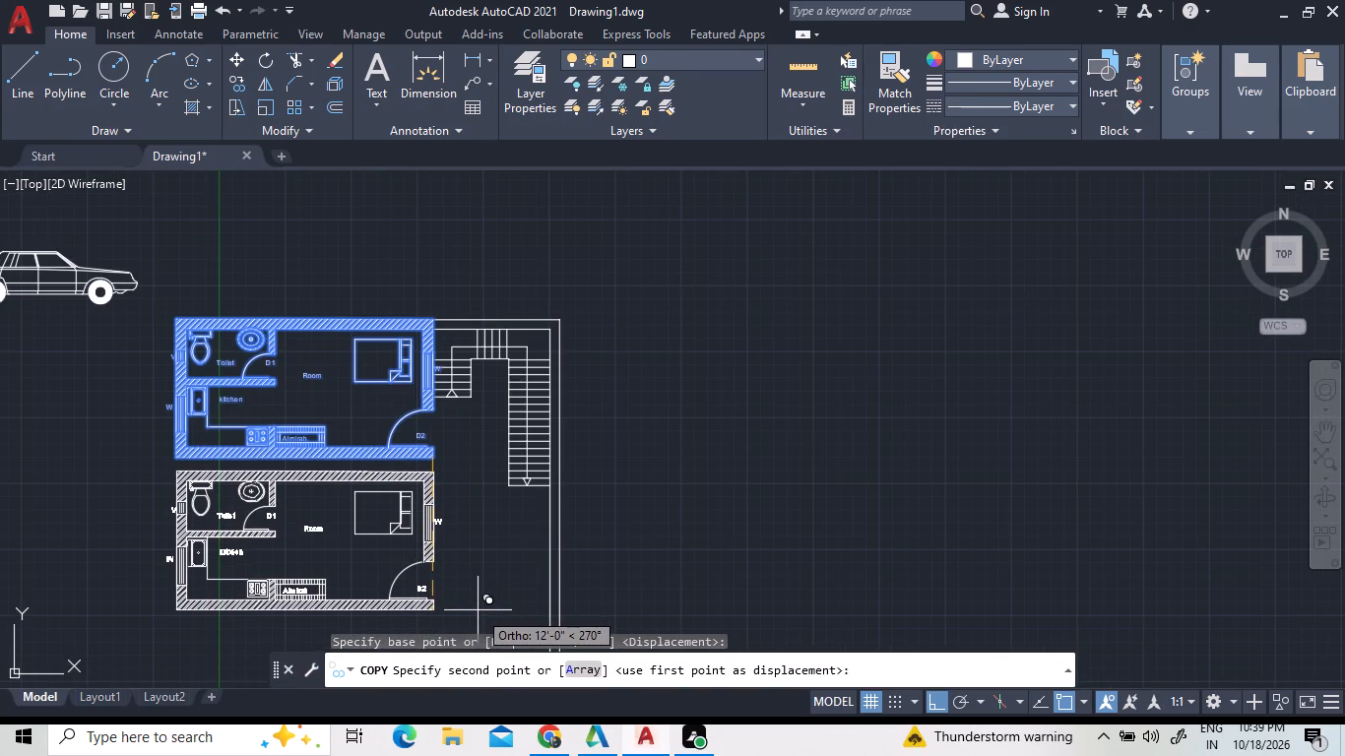
pyautogui.doubleClick(478, 610)
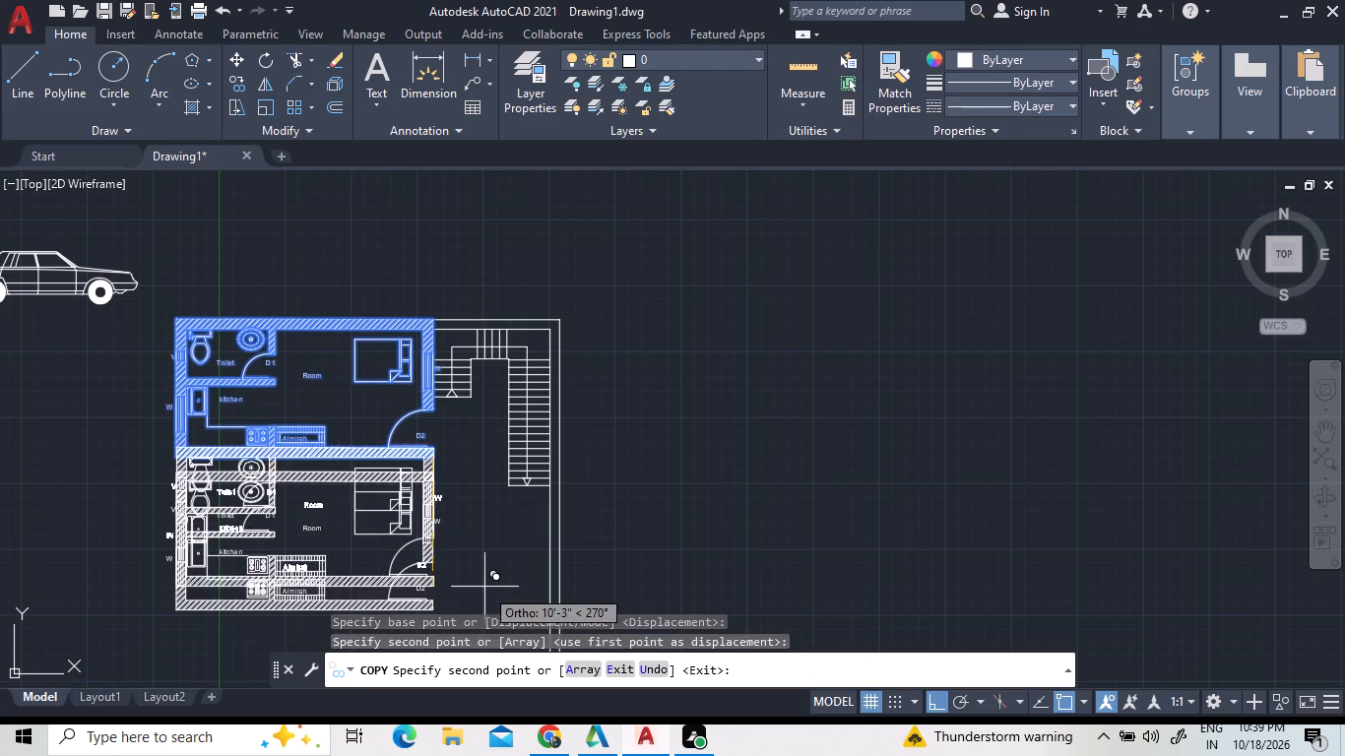
pyautogui.scroll(-2, 505, 523)
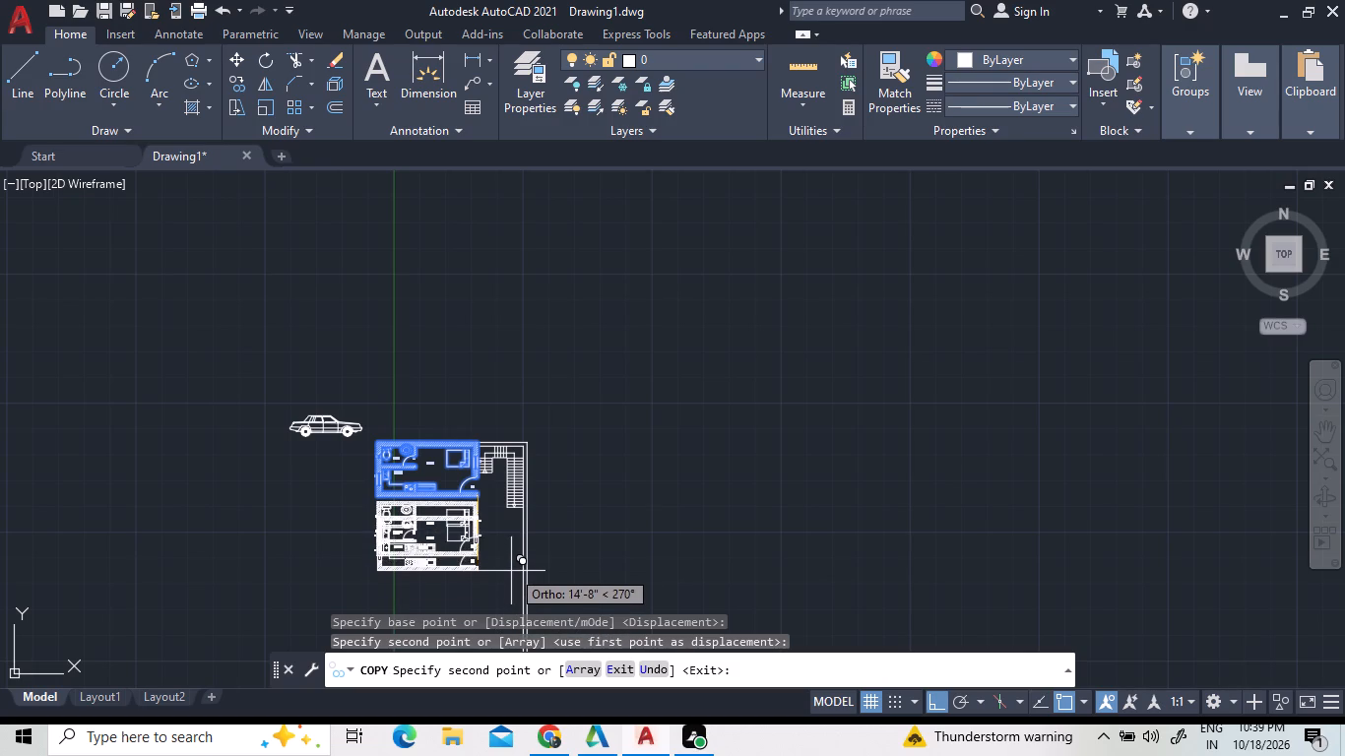
pyautogui.scroll(-3, 520, 527)
pyautogui.scroll(2, 494, 633)
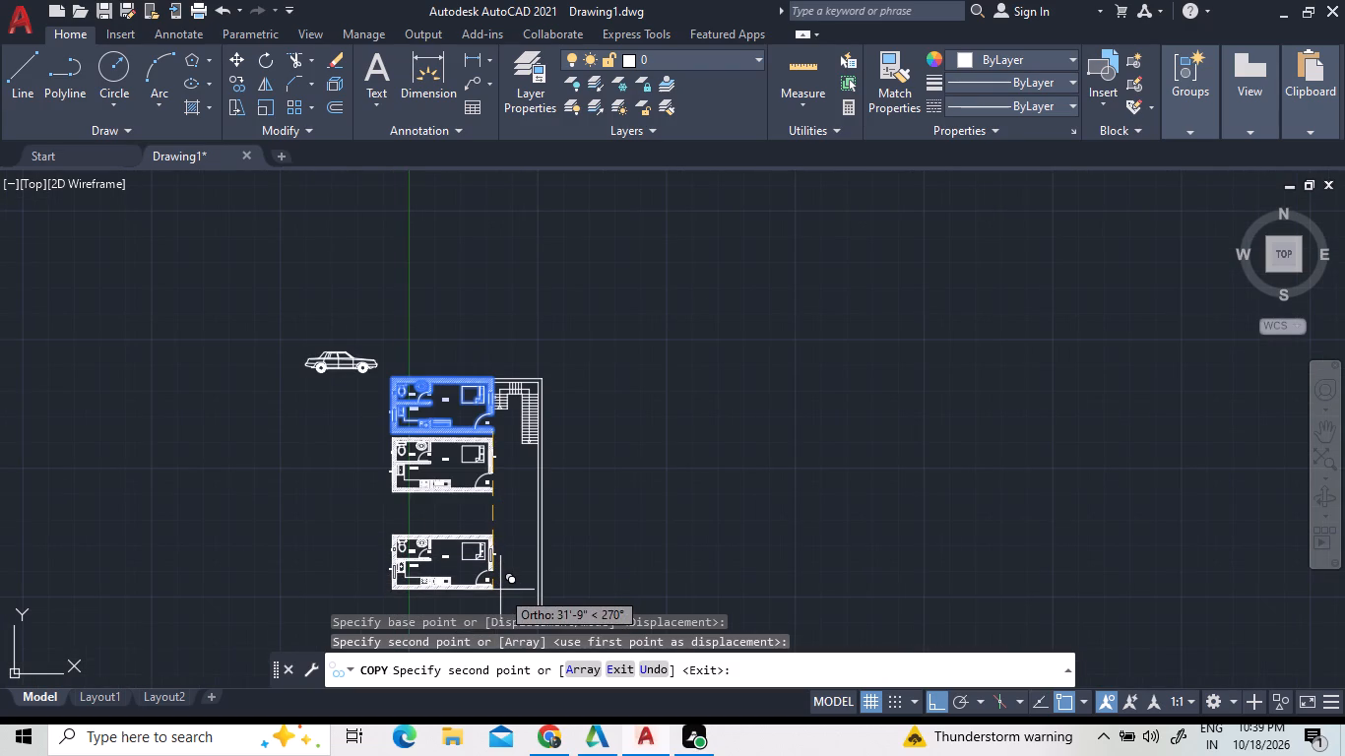
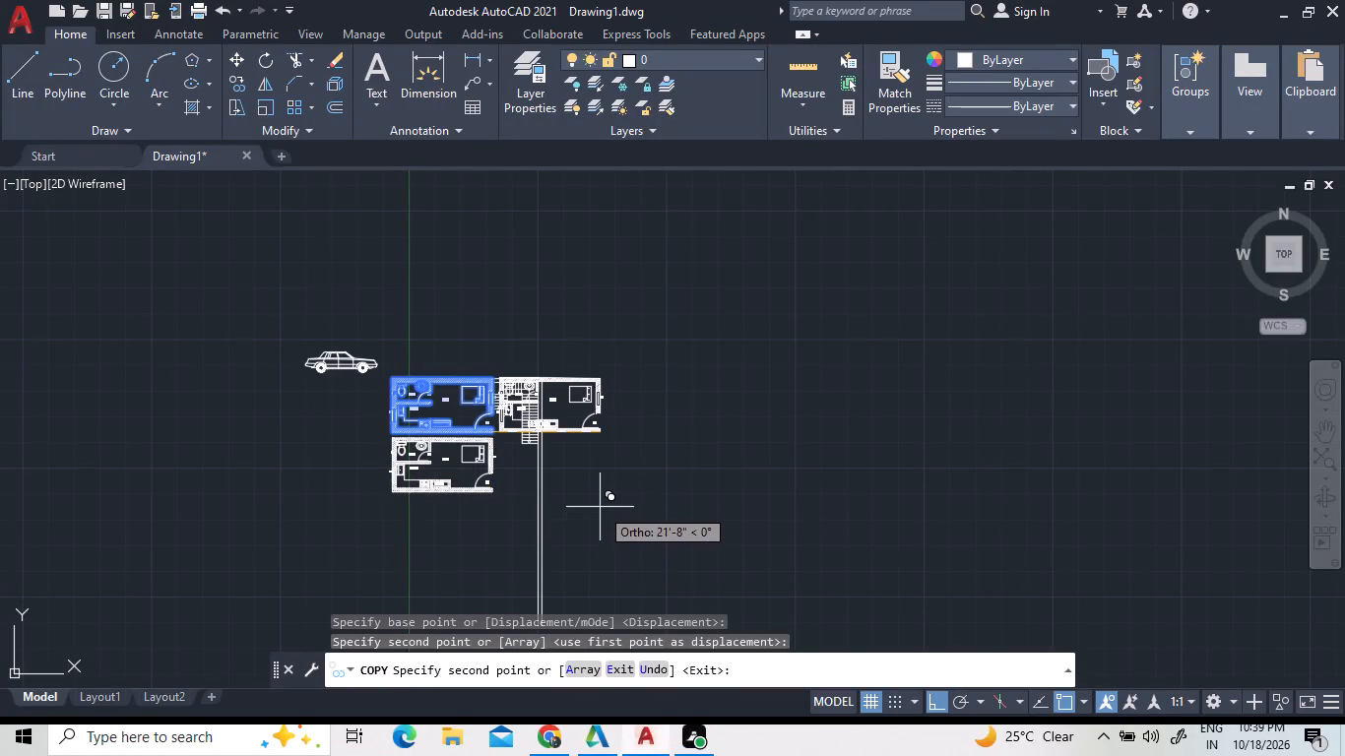
# End the copying and delete the diagonal wall hatch of the original upper room.
pyautogui.press('Escape')
pyautogui.scroll(3, 473, 404)
pyautogui.scroll(1, 439, 504)
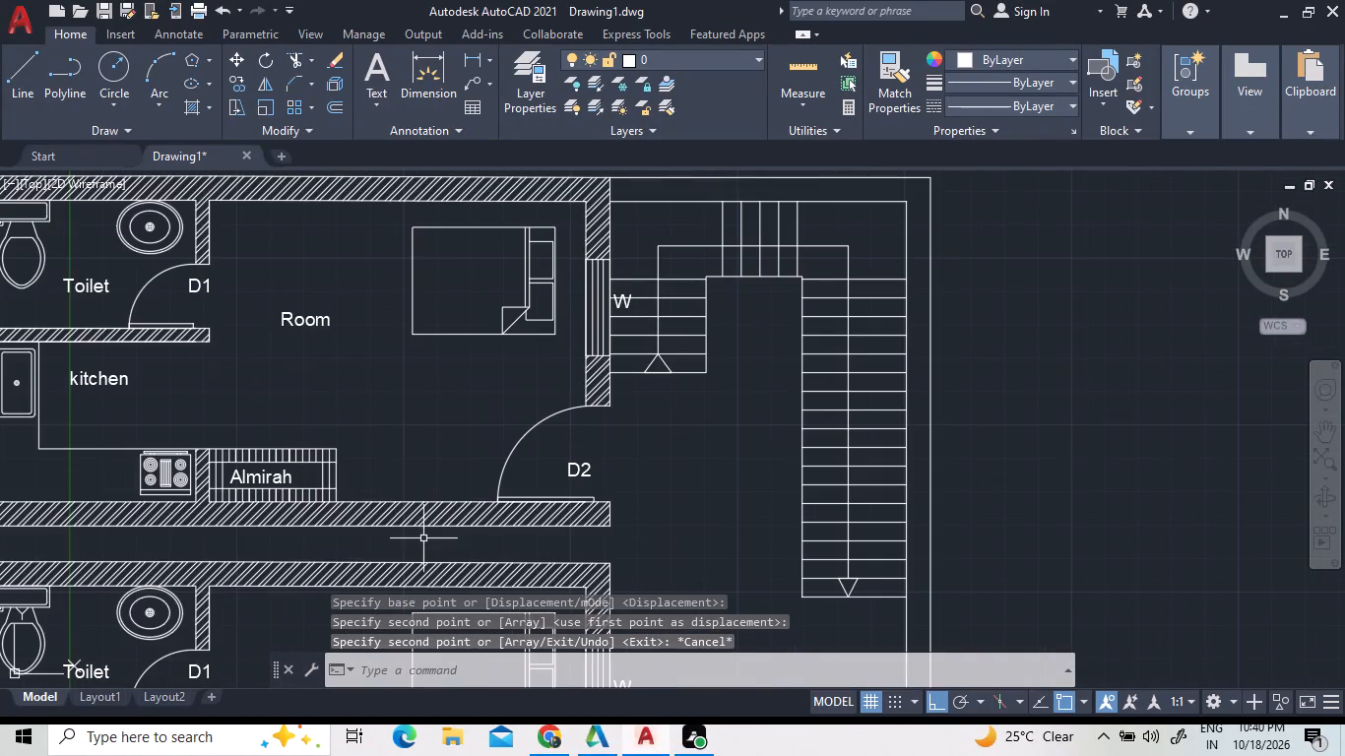
pyautogui.click(423, 522)
pyautogui.scroll(-4, 425, 522)
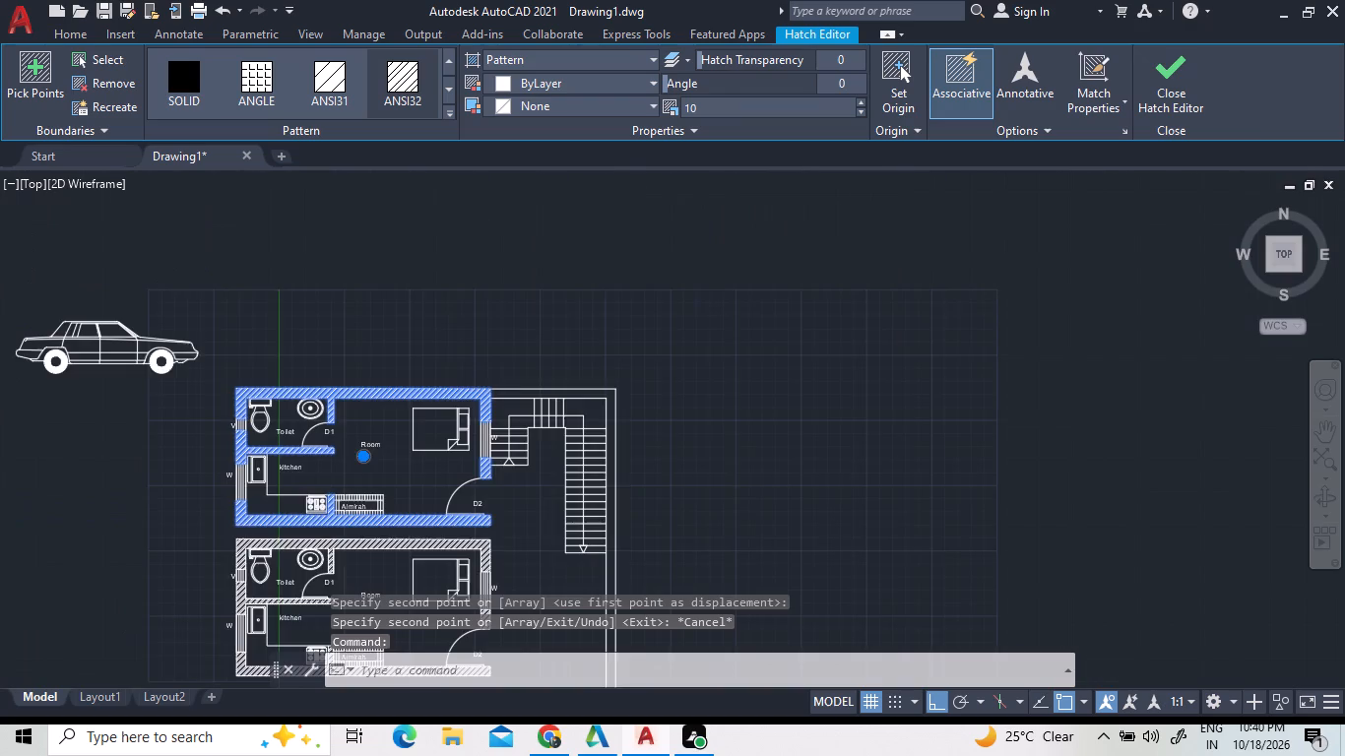
pyautogui.scroll(2, 370, 528)
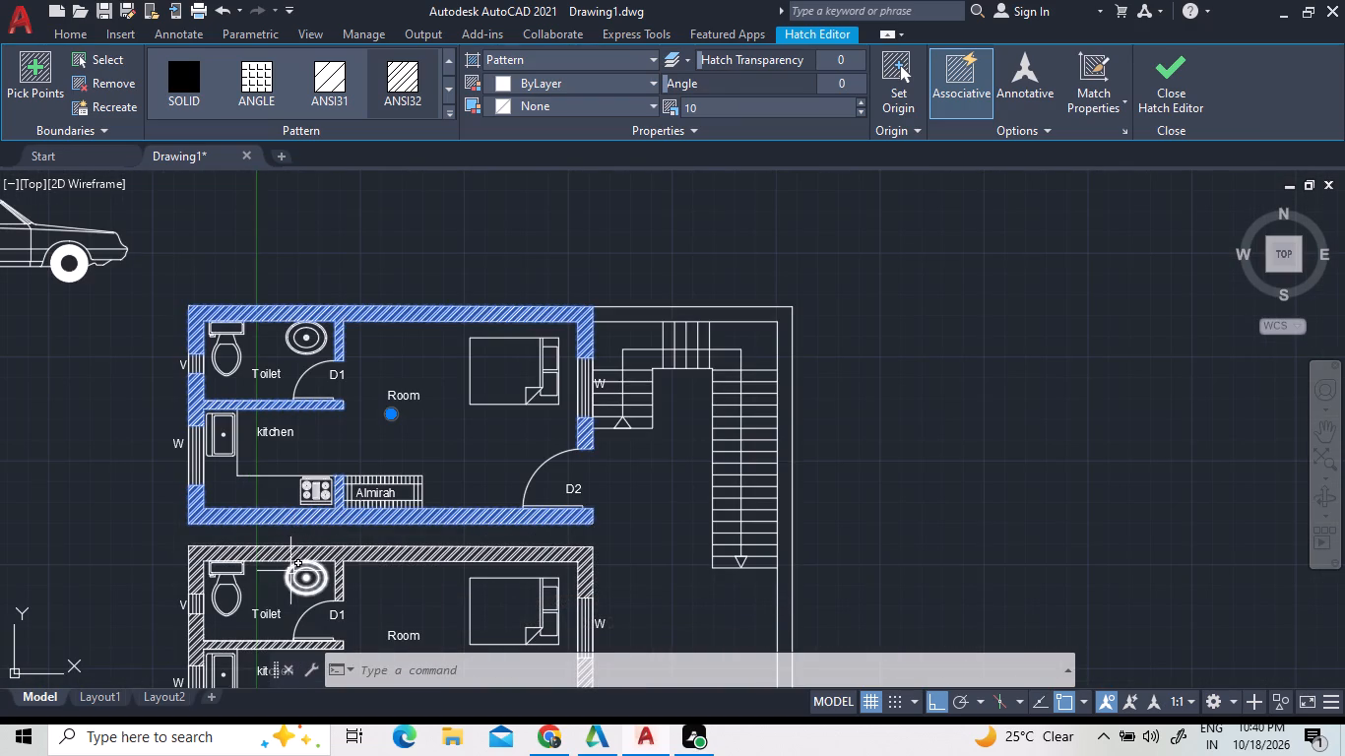
pyautogui.press('Escape')
pyautogui.scroll(3, 359, 474)
pyautogui.scroll(-3, 360, 470)
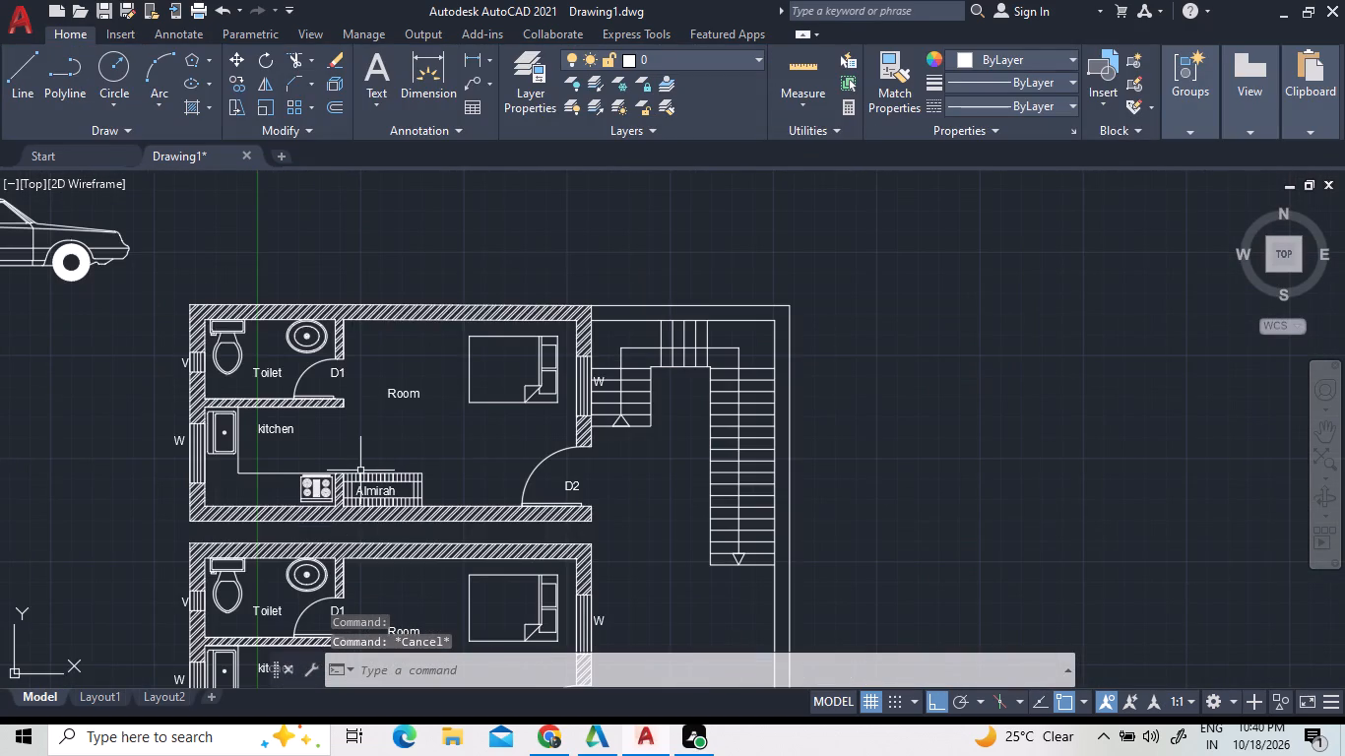
pyautogui.click(572, 514)
pyautogui.press('Delete')
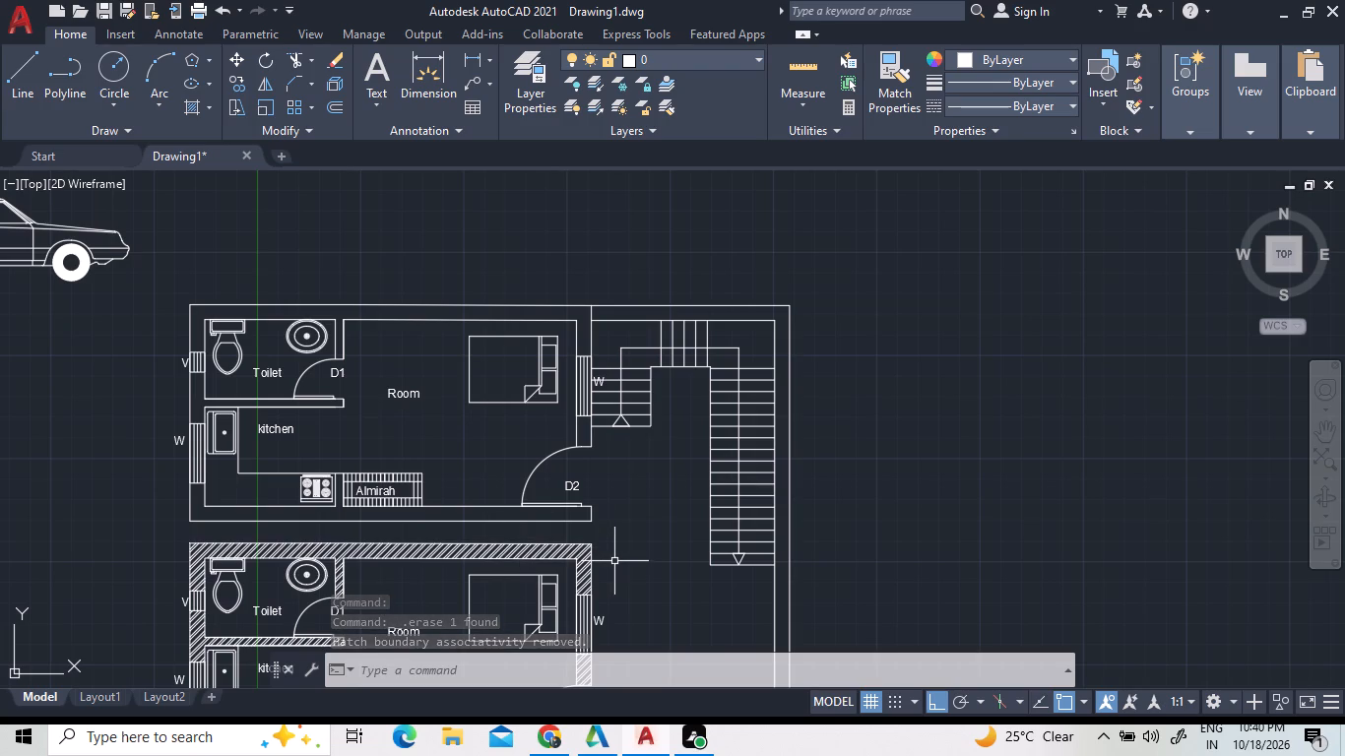
# Move the whole copied lower room, labels included, north from its northwest outer corner so its north wall overlaps the upper room's south wall.
pyautogui.click(182, 531)
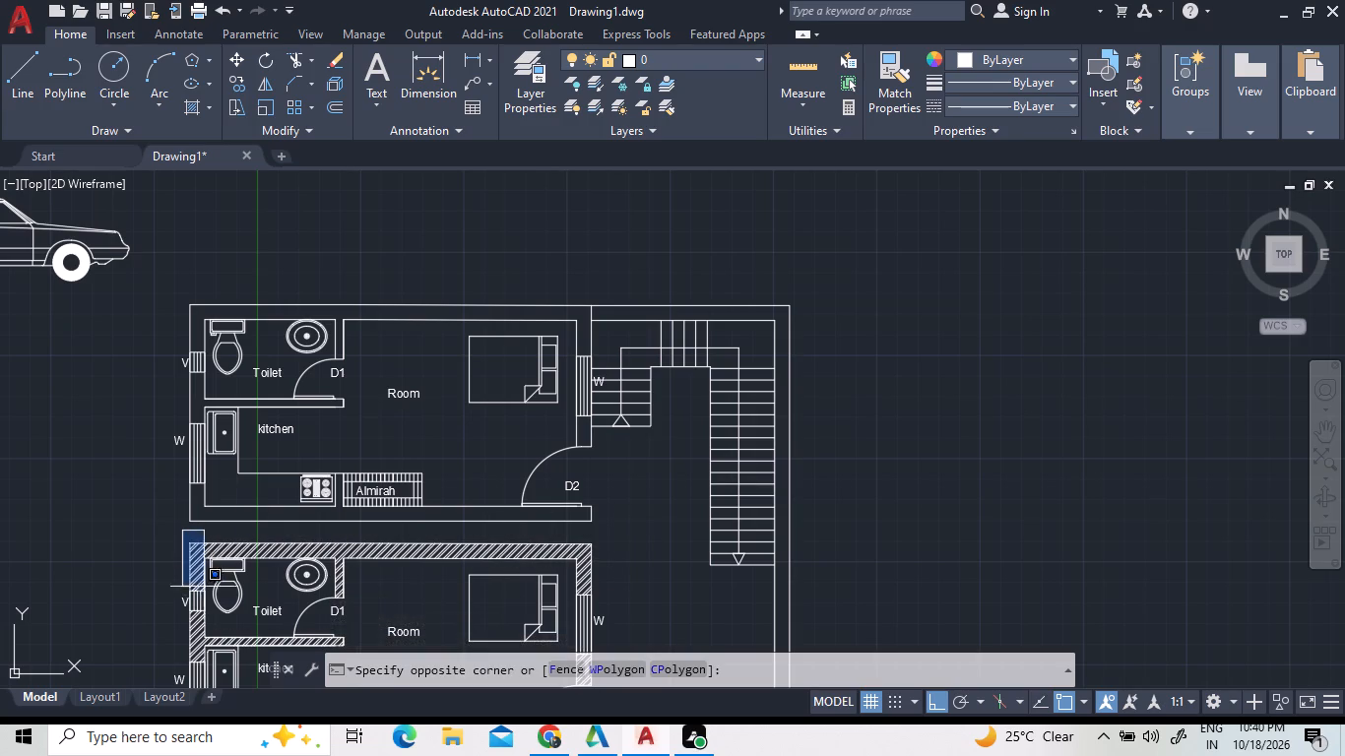
pyautogui.scroll(-4, 386, 620)
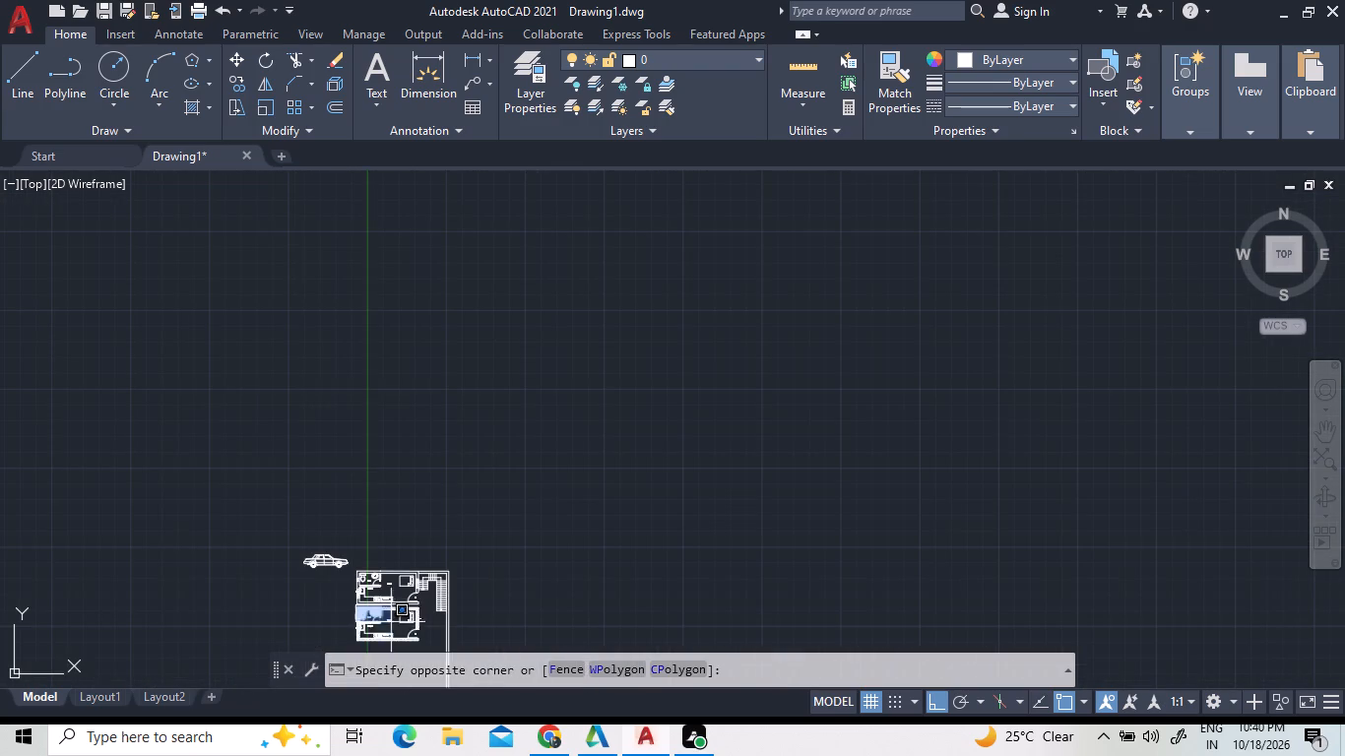
pyautogui.scroll(2, 425, 659)
pyautogui.scroll(-3, 434, 627)
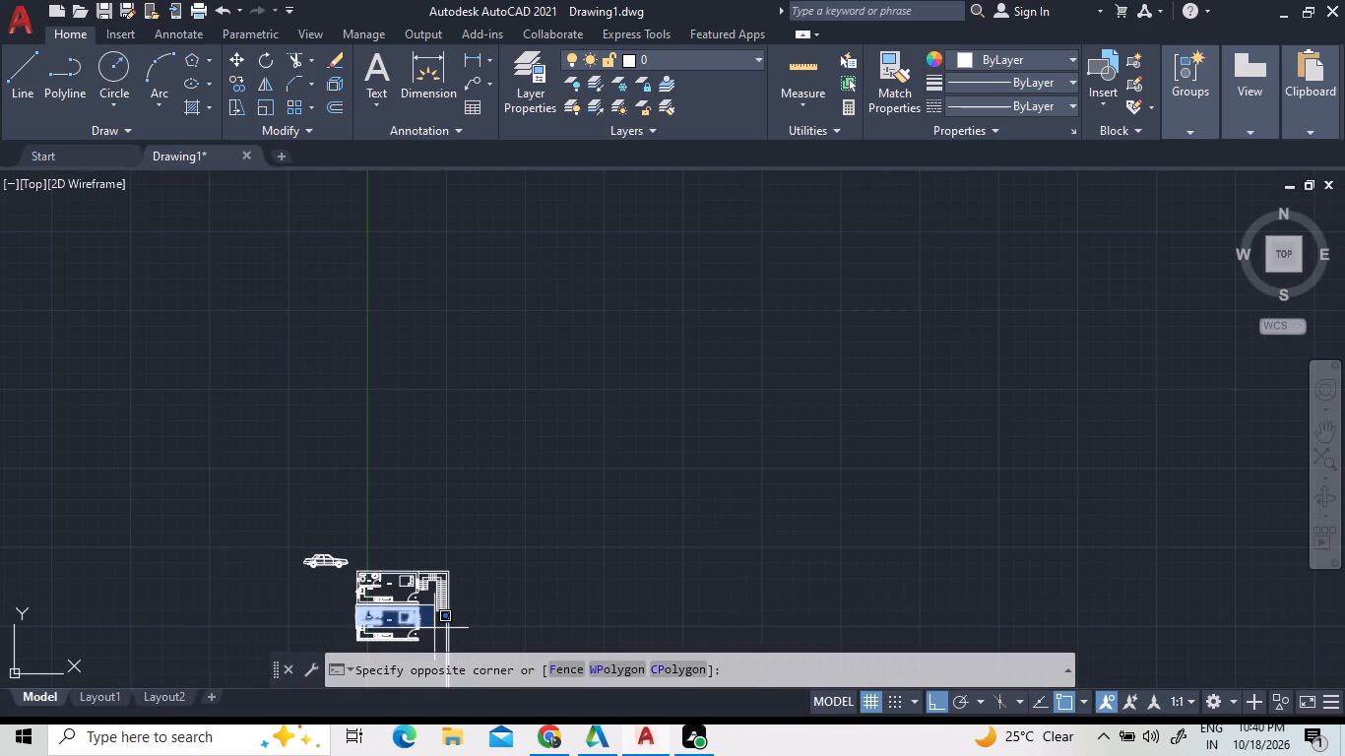
pyautogui.scroll(4, 427, 650)
pyautogui.scroll(-1, 425, 646)
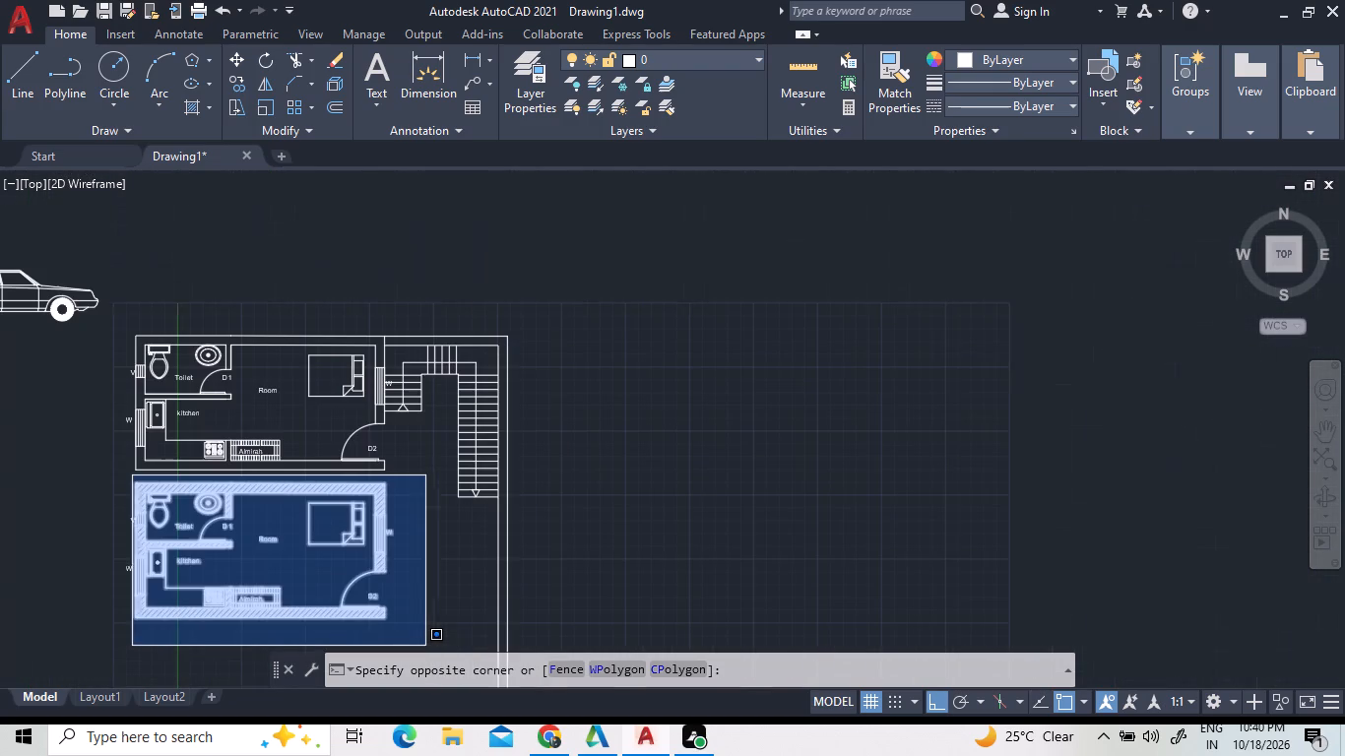
pyautogui.click(424, 649)
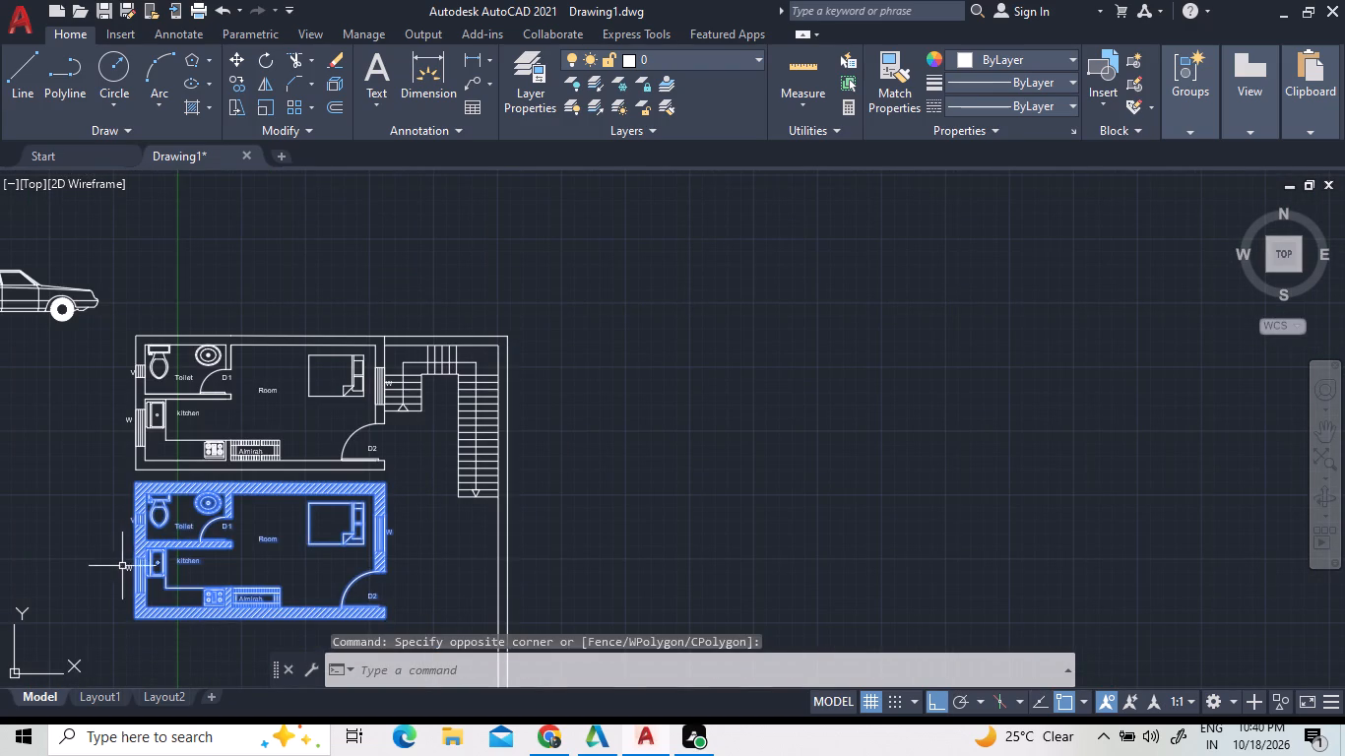
pyautogui.click(130, 567)
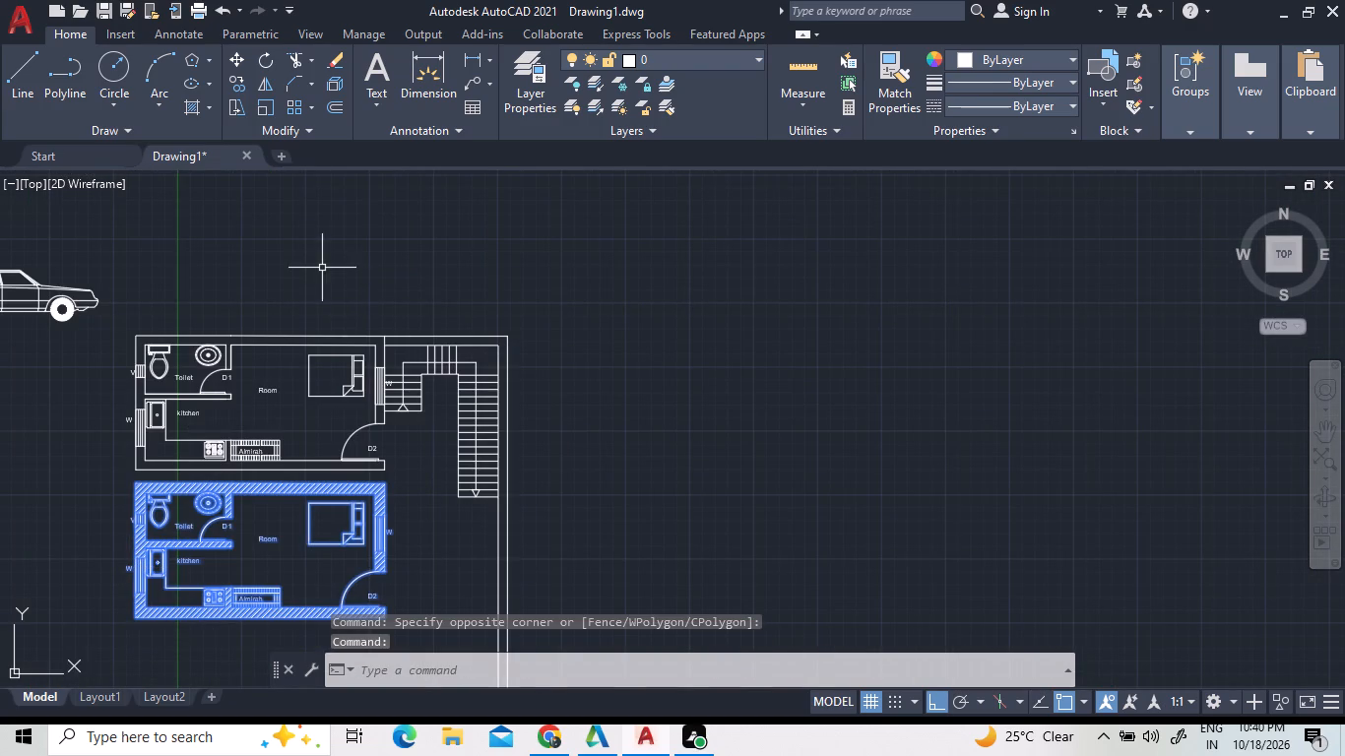
pyautogui.rightClick(322, 268)
pyautogui.click(412, 409)
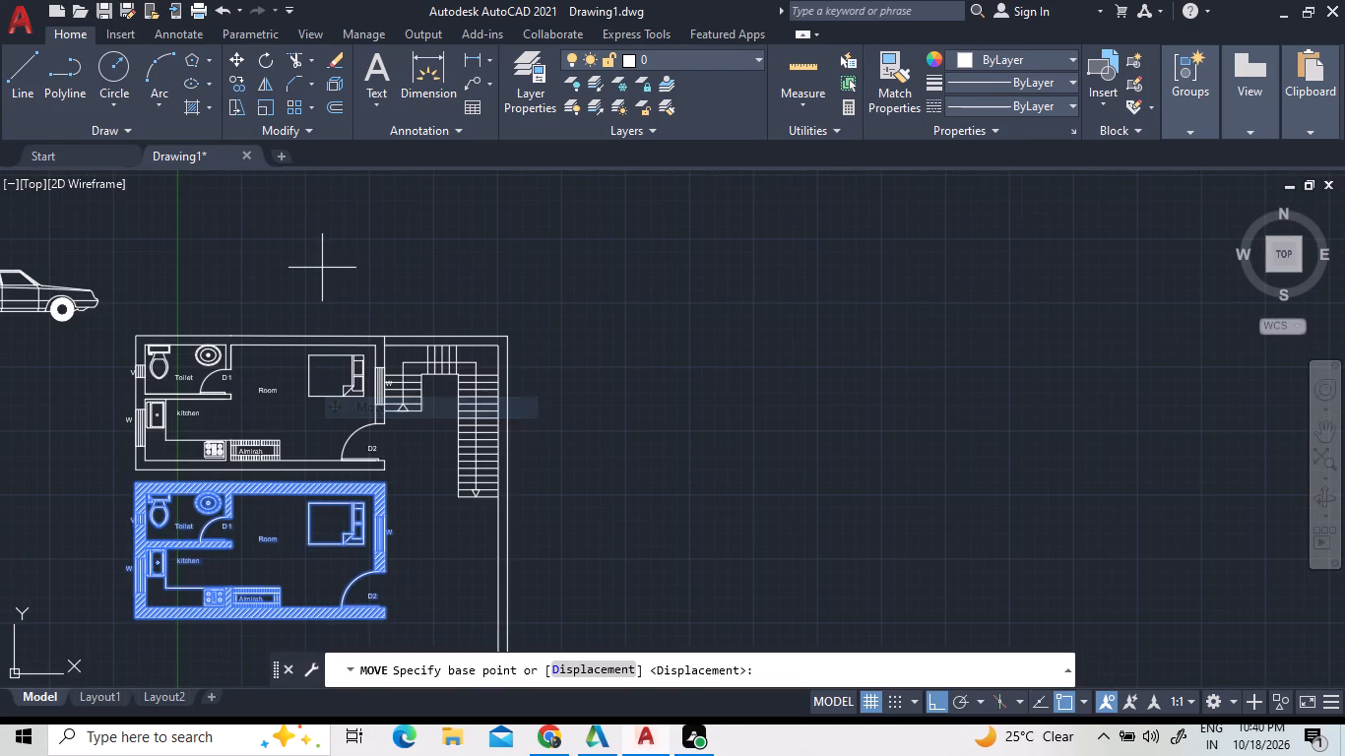
pyautogui.scroll(1, 75, 520)
pyautogui.scroll(2, 127, 448)
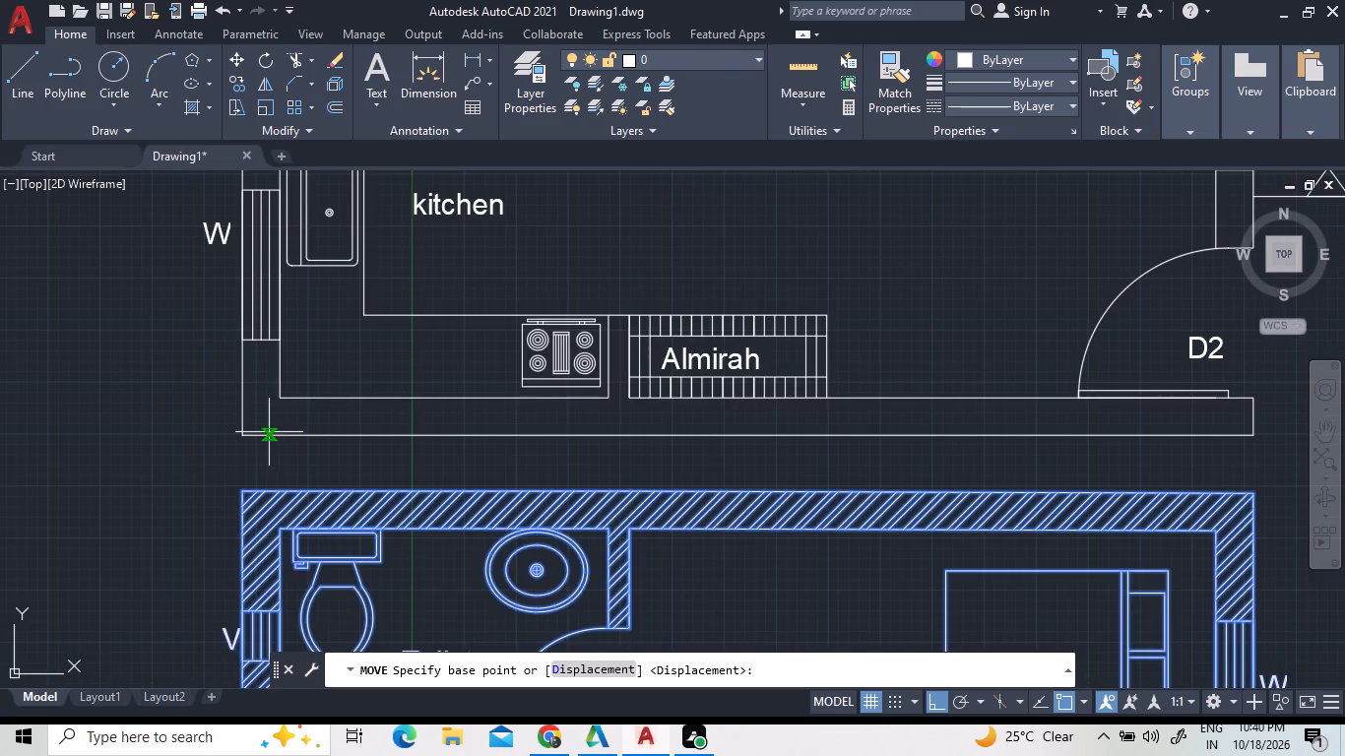
pyautogui.doubleClick(238, 488)
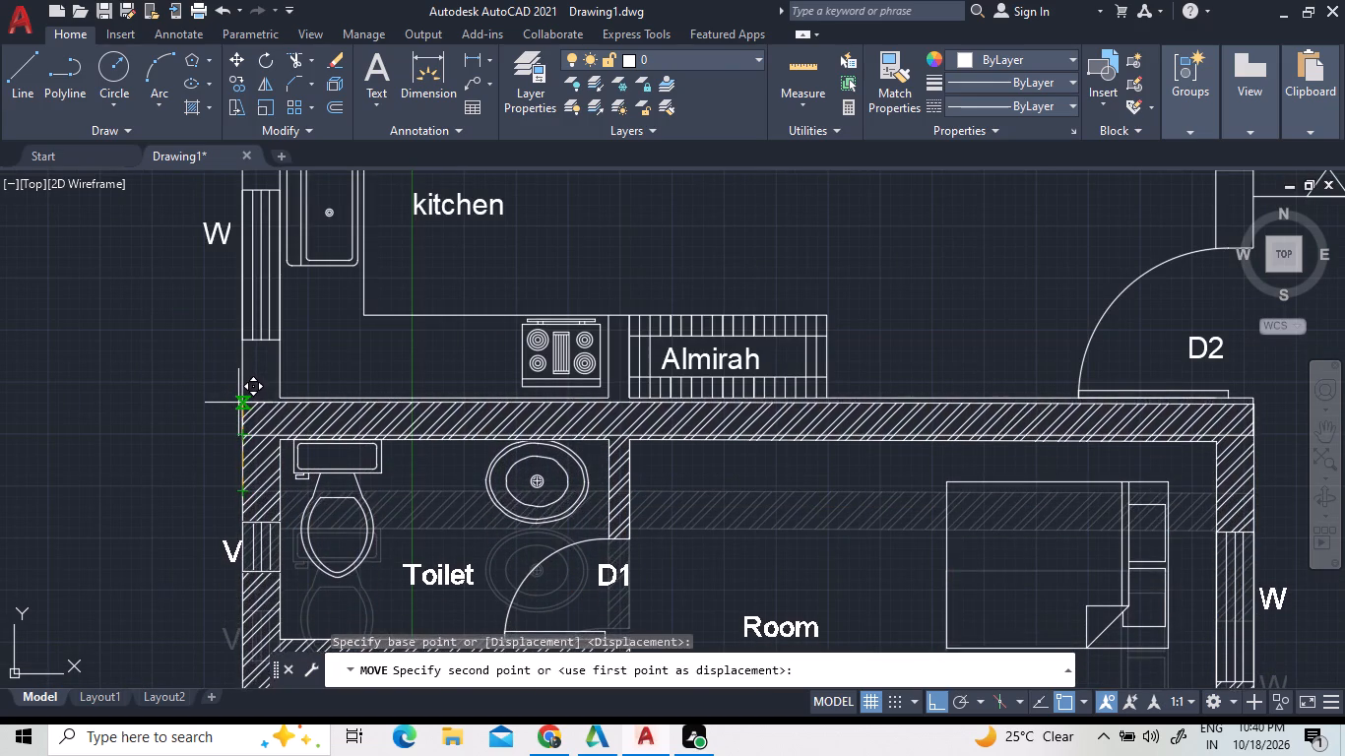
pyautogui.scroll(3, 236, 408)
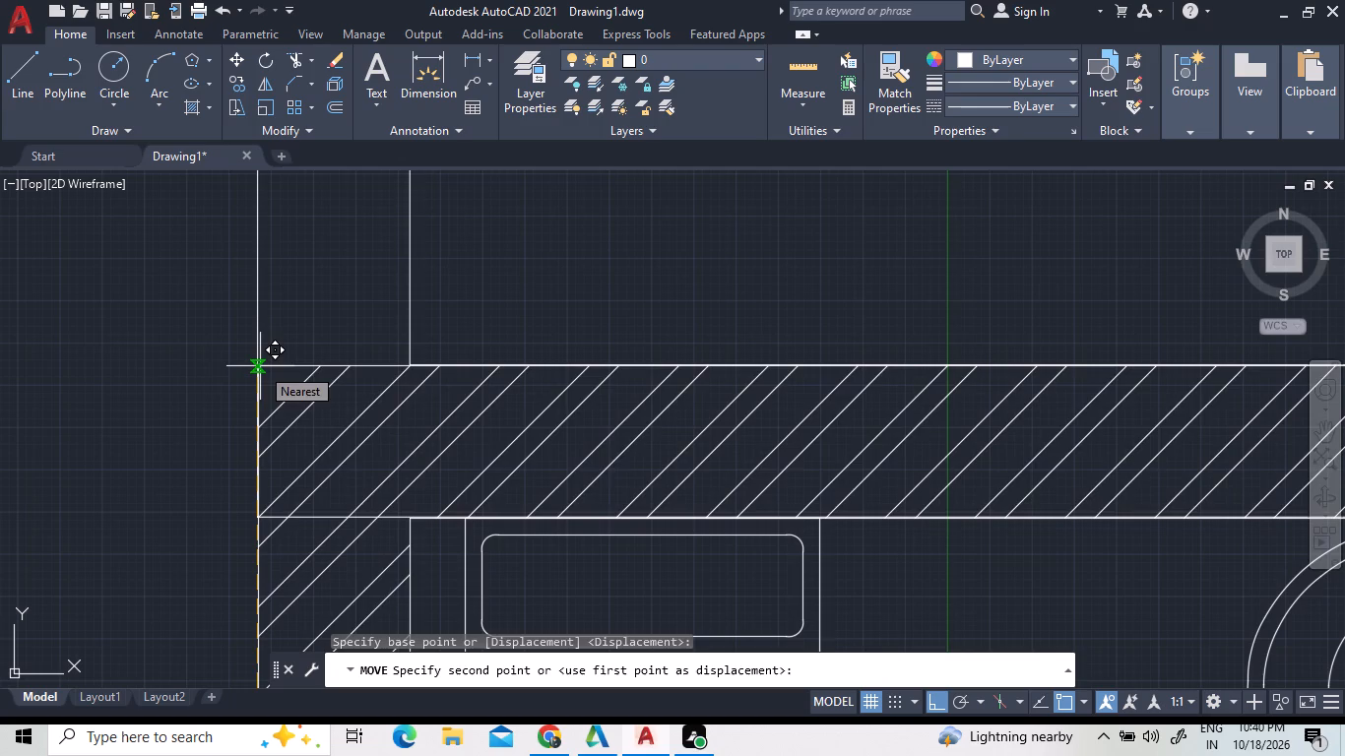
pyautogui.scroll(2, 259, 367)
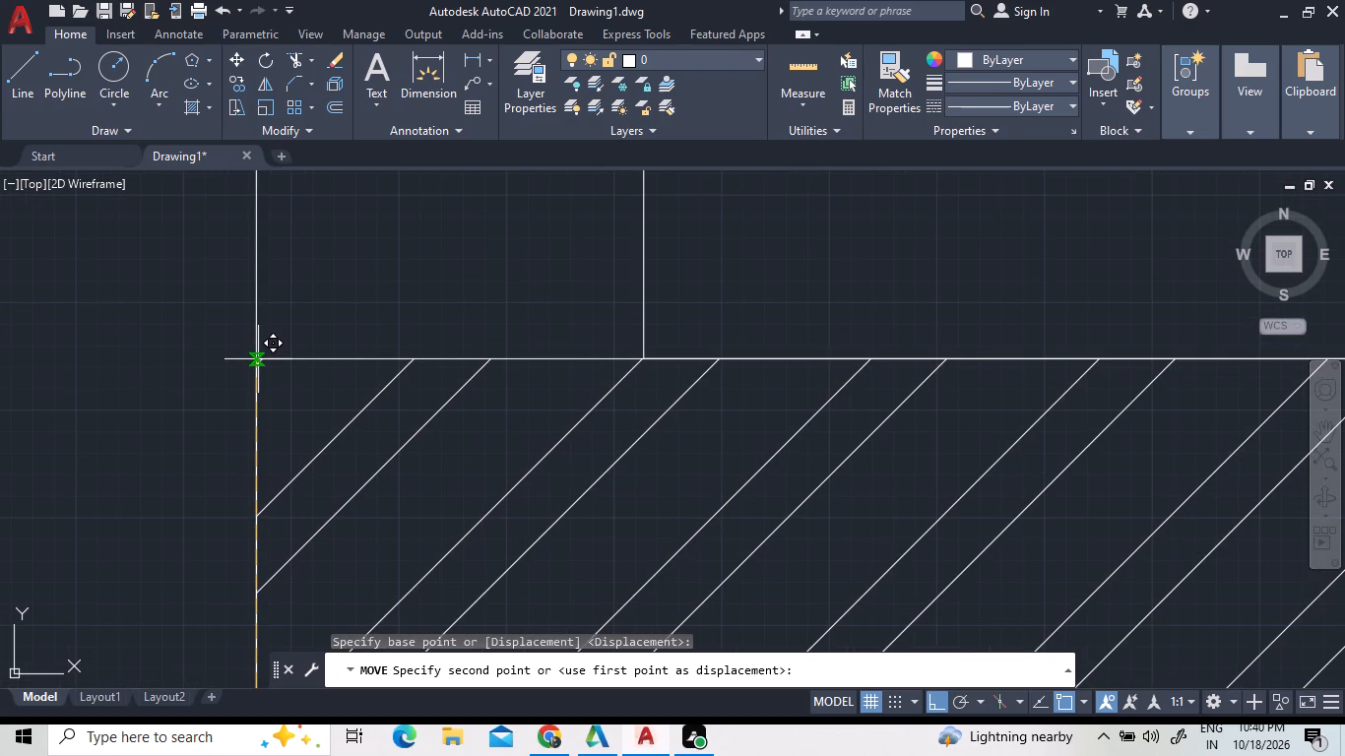
pyautogui.doubleClick(258, 359)
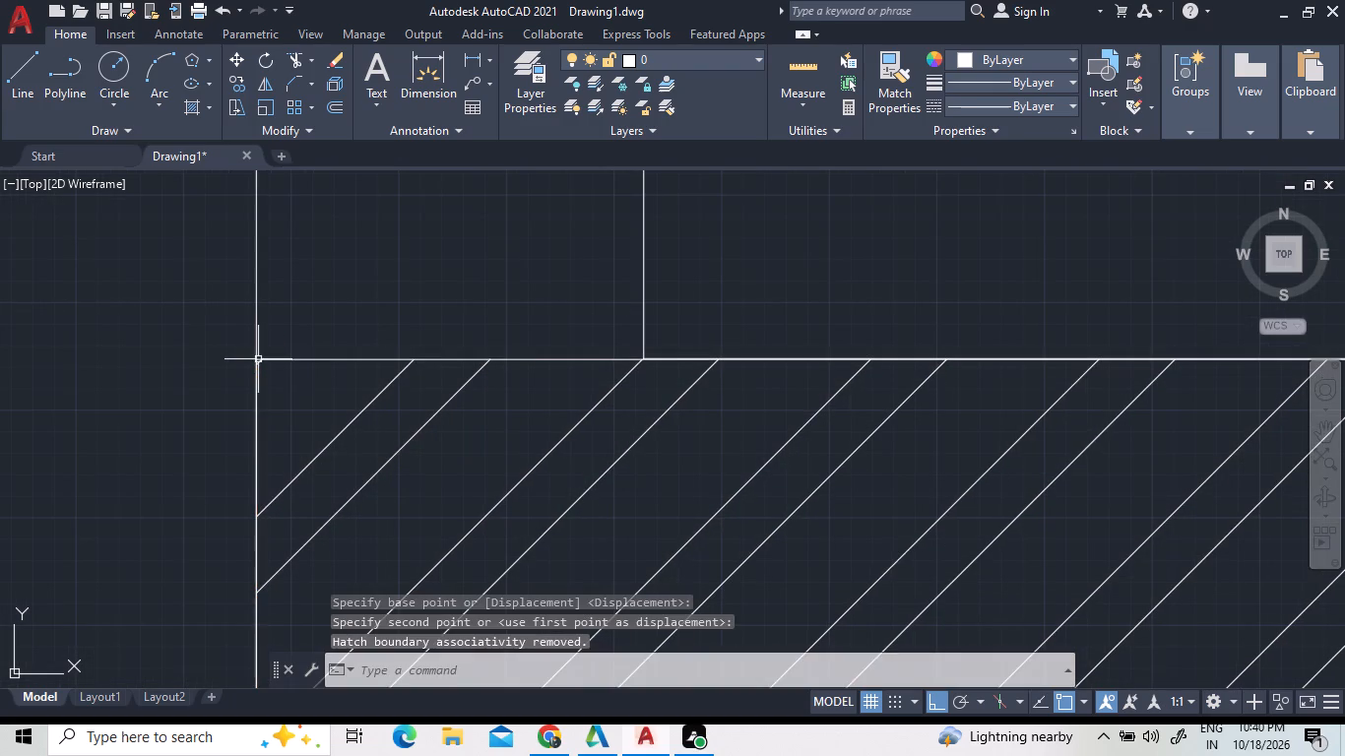
# Hatch the upper room's north, west and east wall segments and its toilet partitions with the ANSI32 pattern at scale 10.
pyautogui.scroll(-2, 255, 374)
pyautogui.scroll(-5, 436, 397)
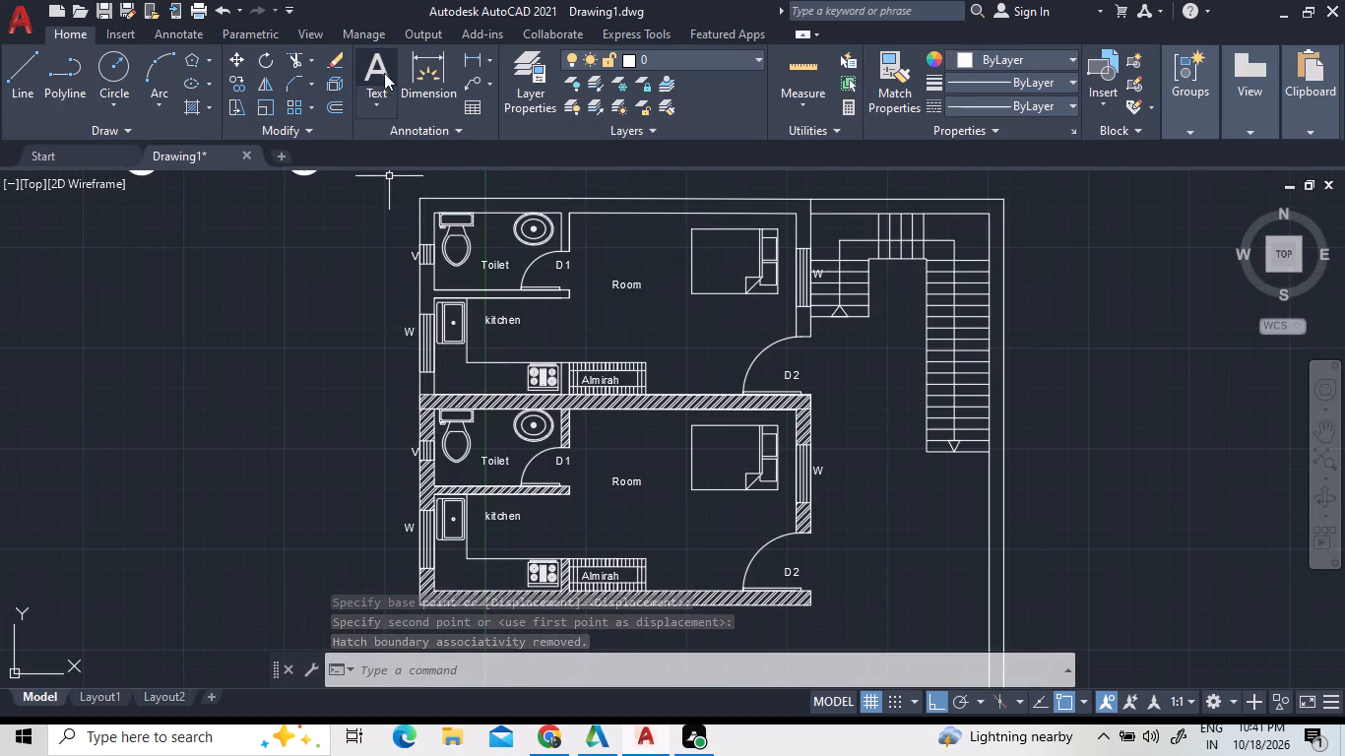
pyautogui.click(188, 107)
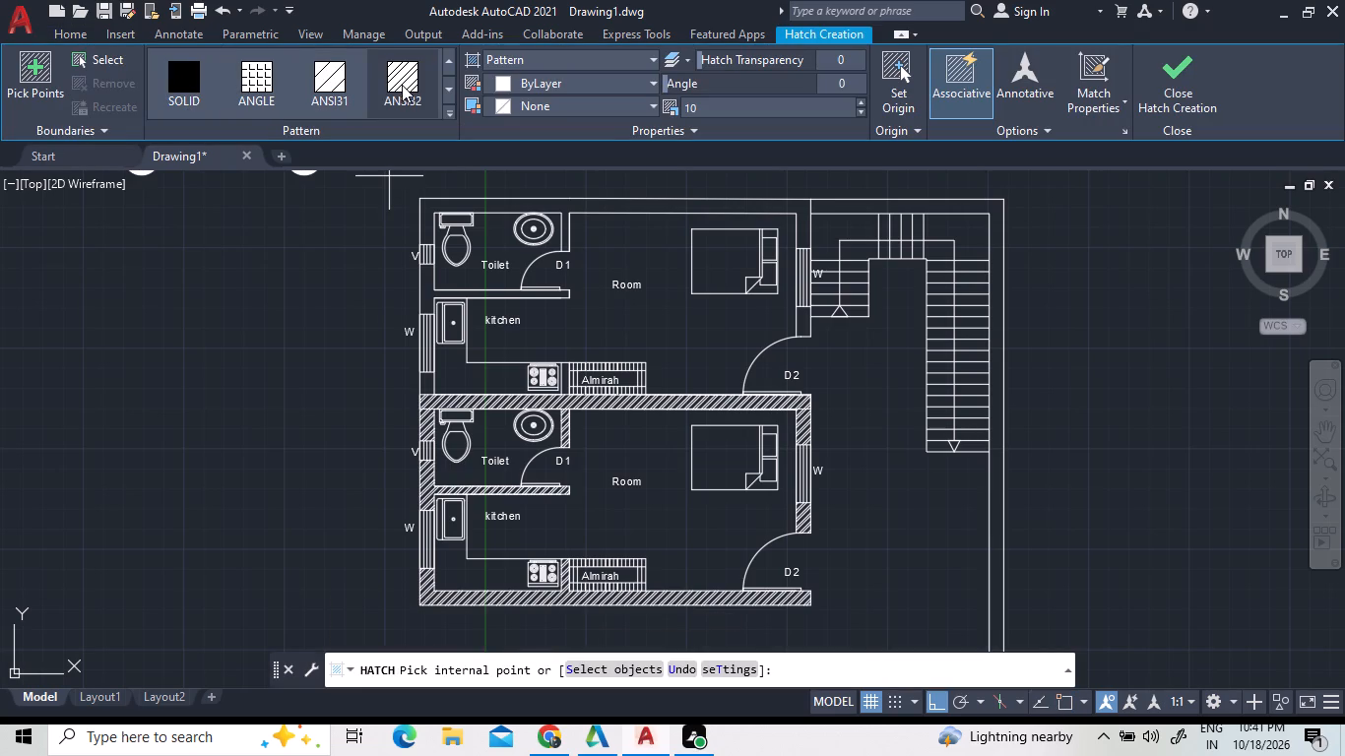
pyautogui.click(402, 87)
pyautogui.doubleClick(480, 206)
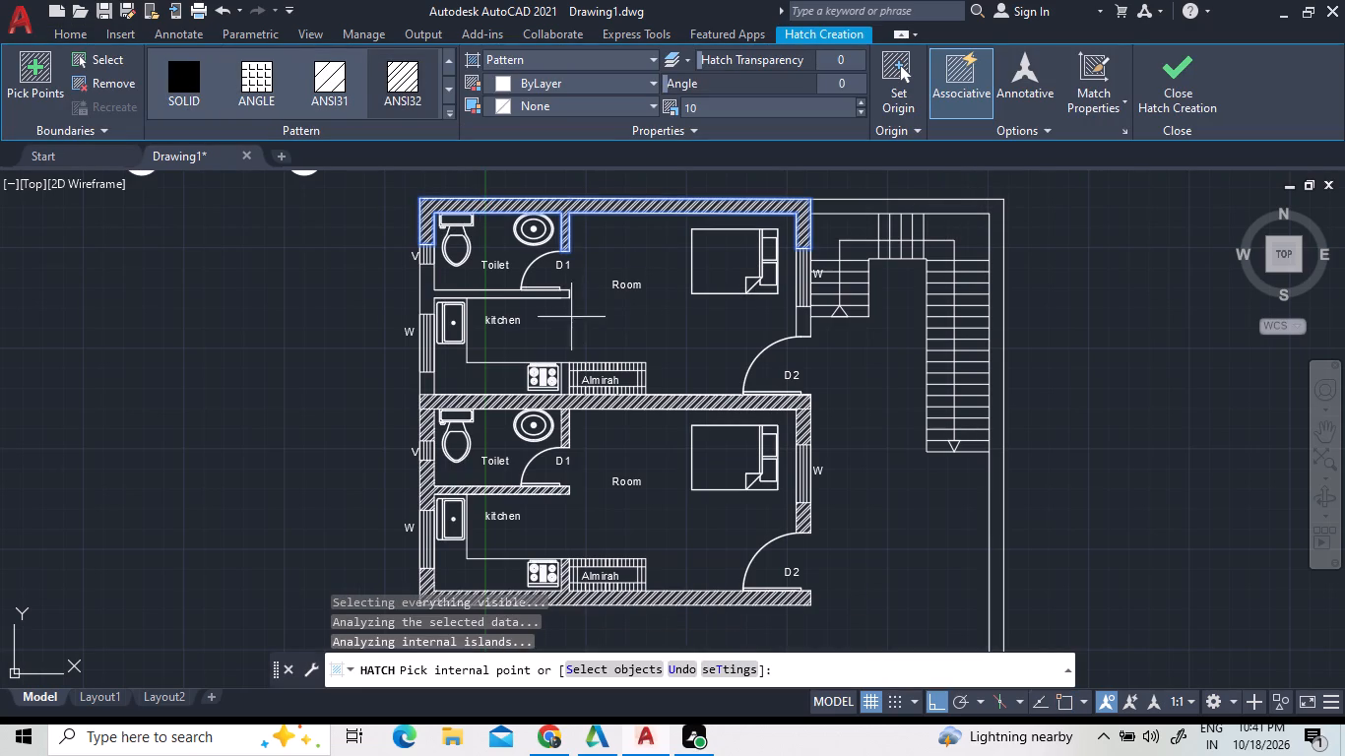
pyautogui.click(429, 298)
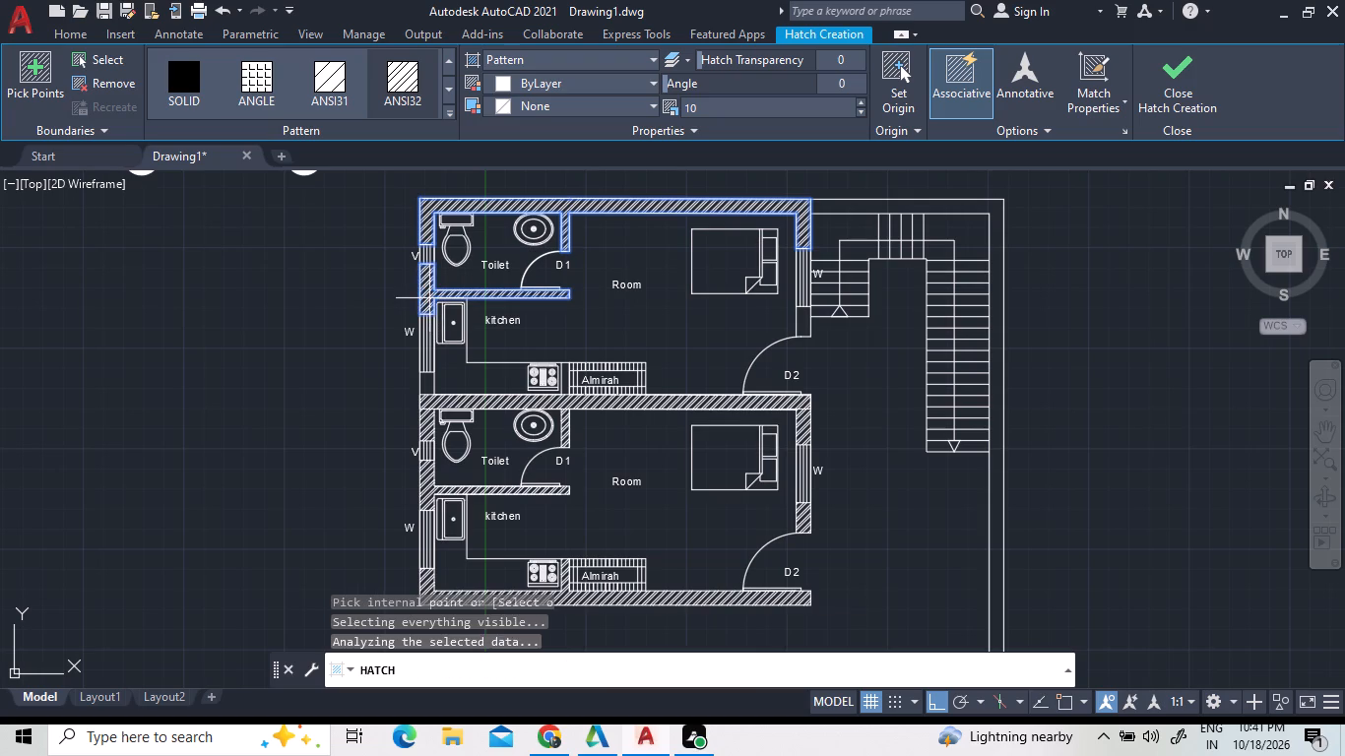
pyautogui.click(427, 391)
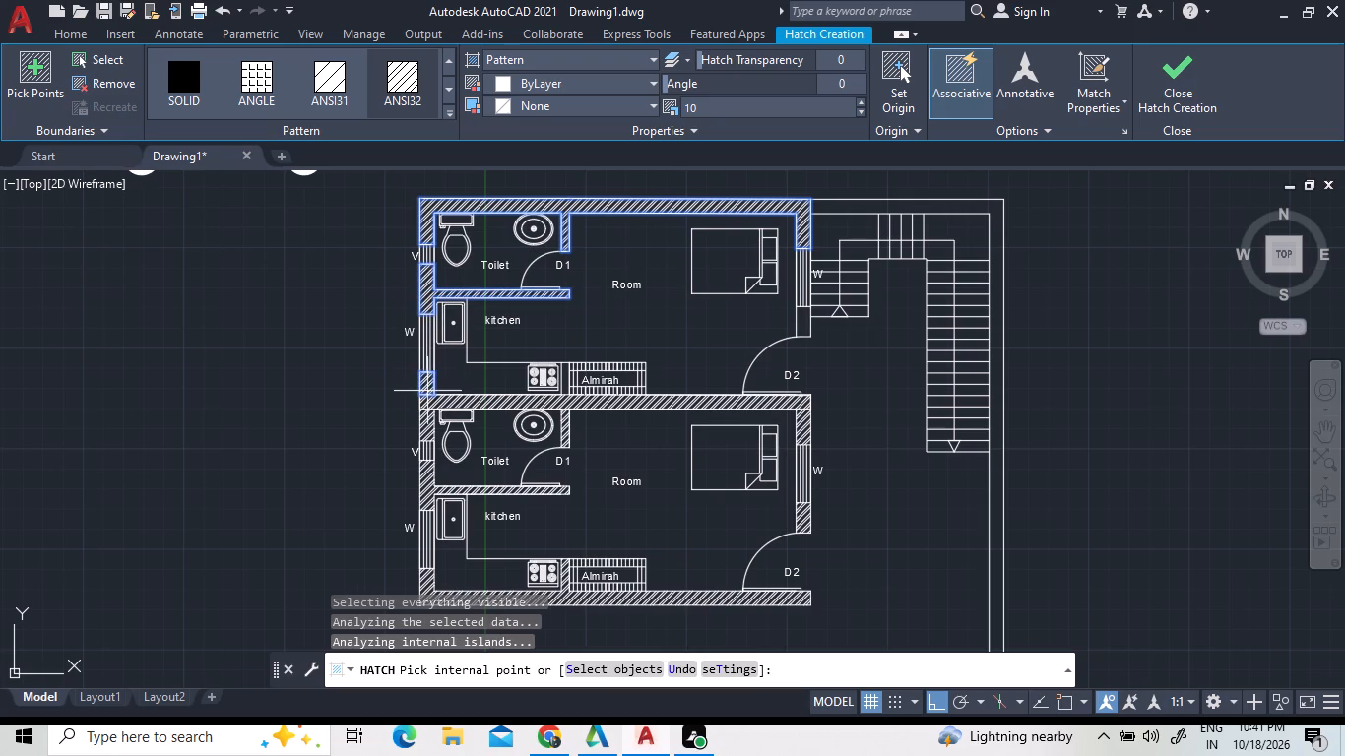
pyautogui.click(801, 328)
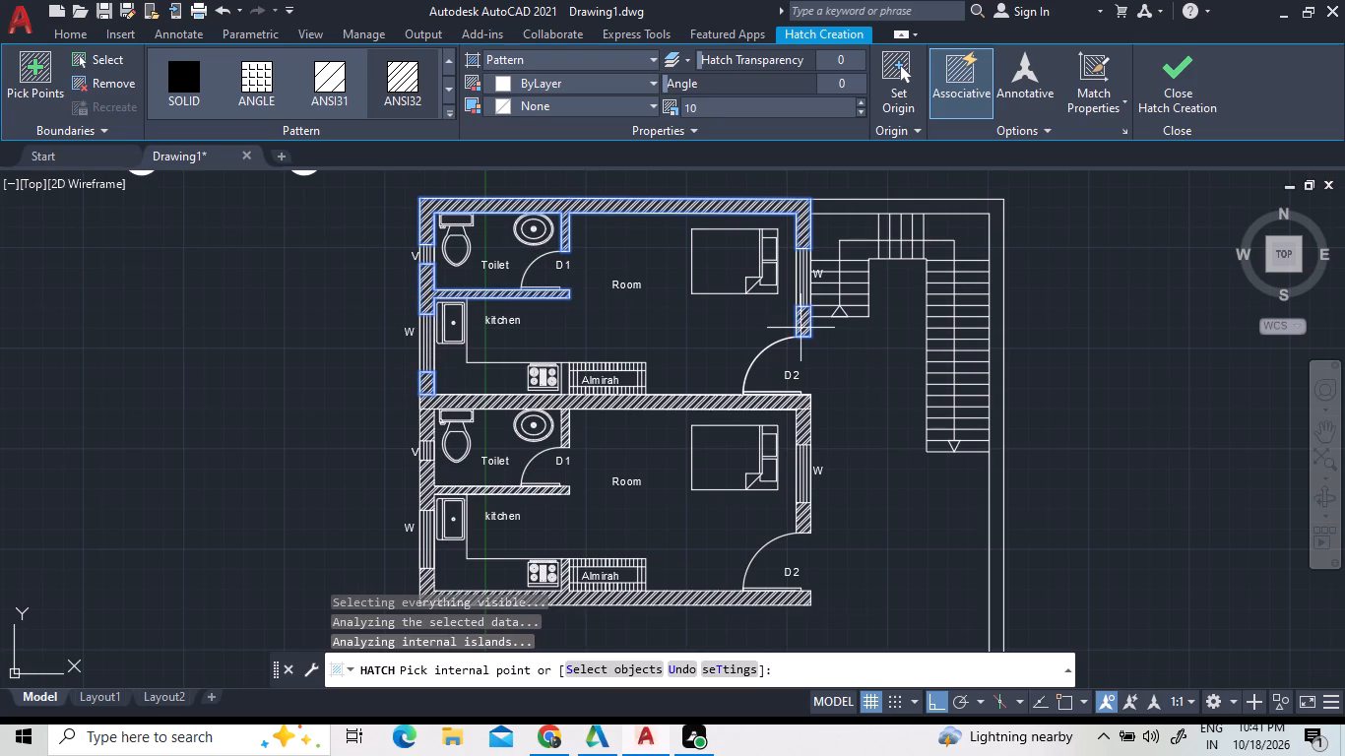
pyautogui.rightClick(611, 328)
pyautogui.click(655, 341)
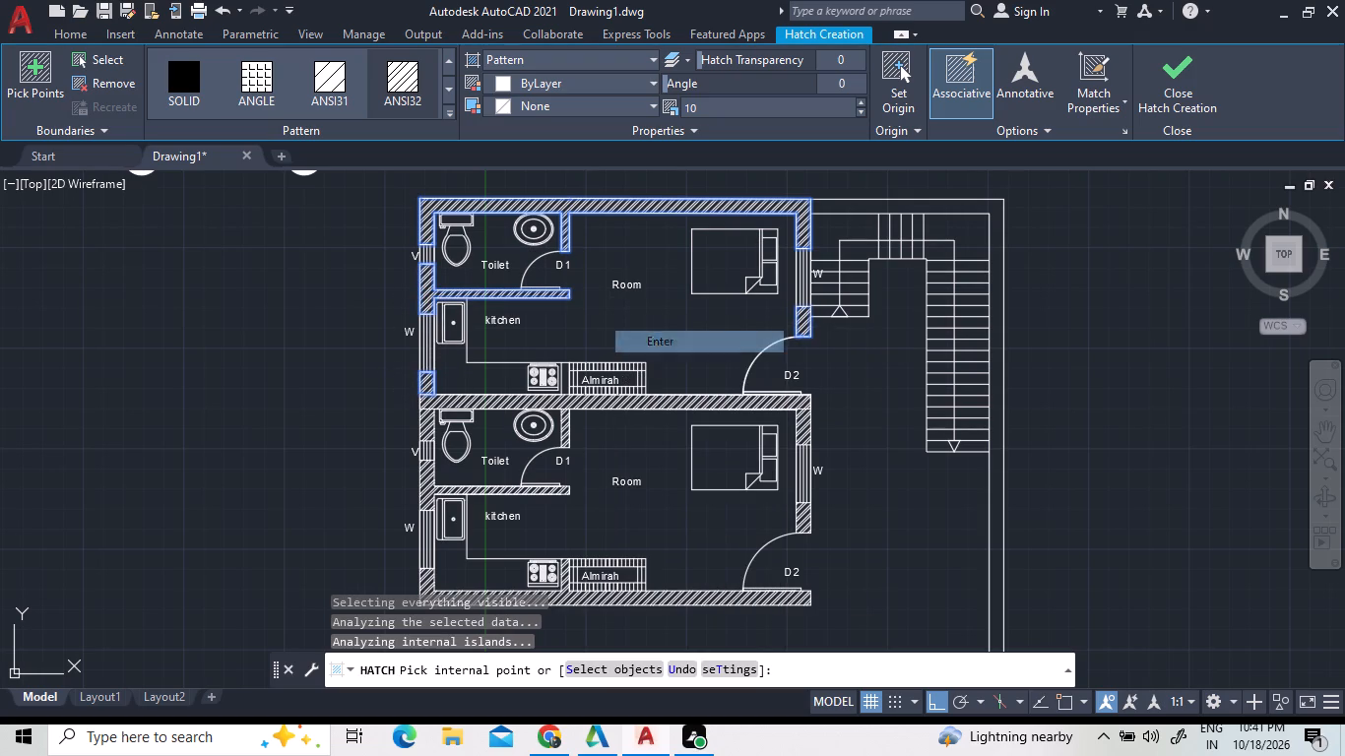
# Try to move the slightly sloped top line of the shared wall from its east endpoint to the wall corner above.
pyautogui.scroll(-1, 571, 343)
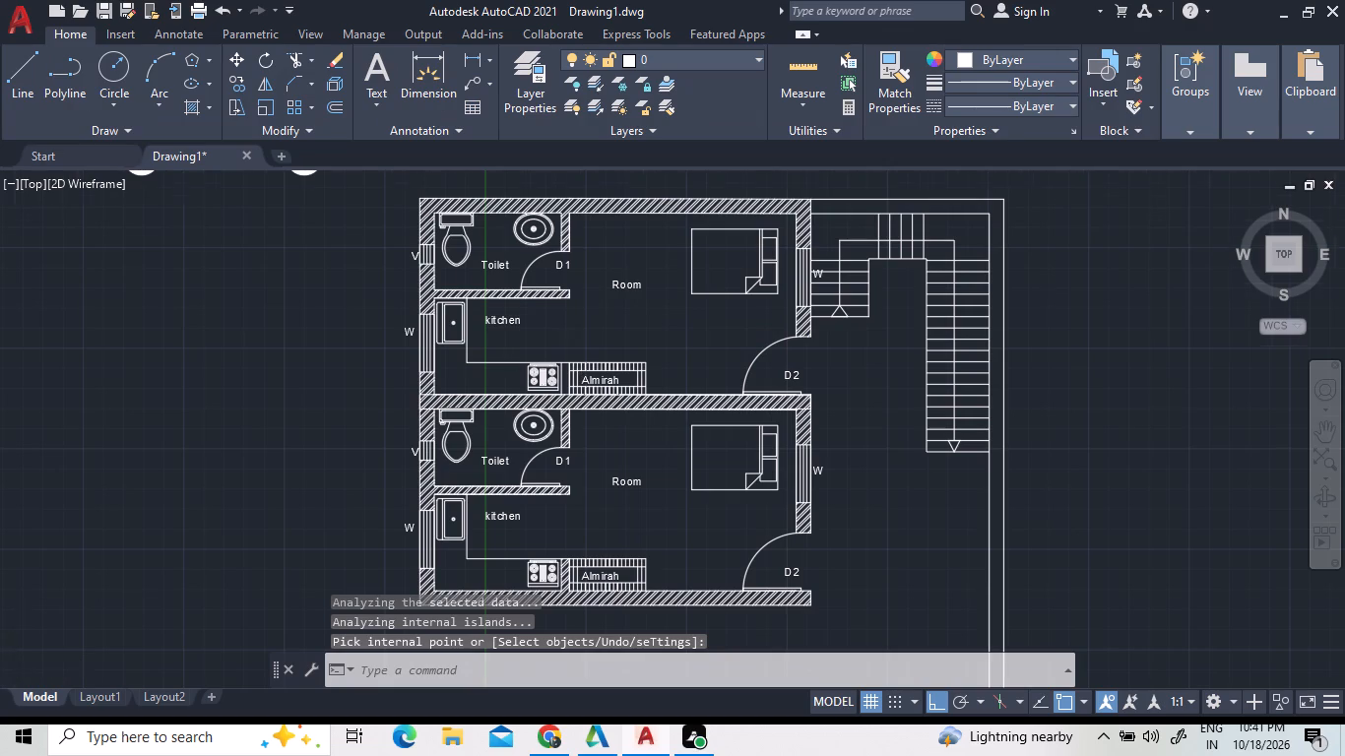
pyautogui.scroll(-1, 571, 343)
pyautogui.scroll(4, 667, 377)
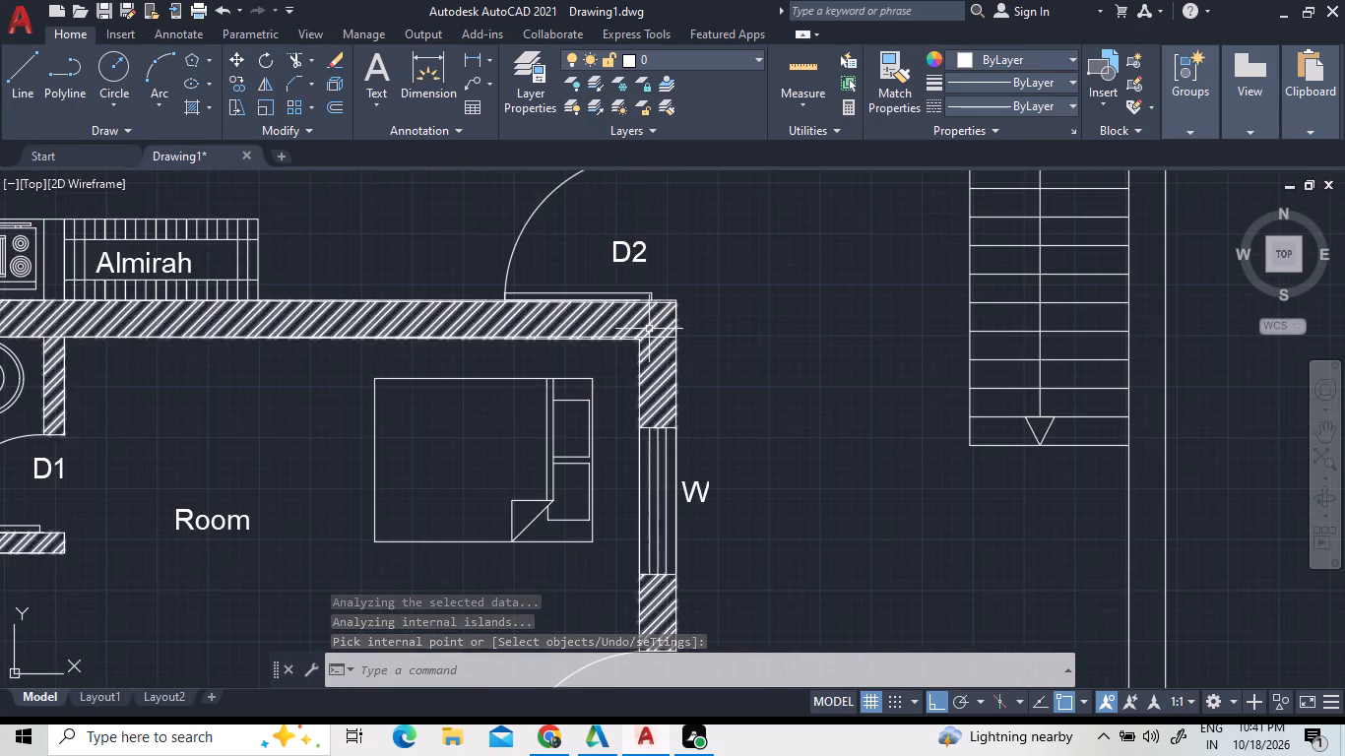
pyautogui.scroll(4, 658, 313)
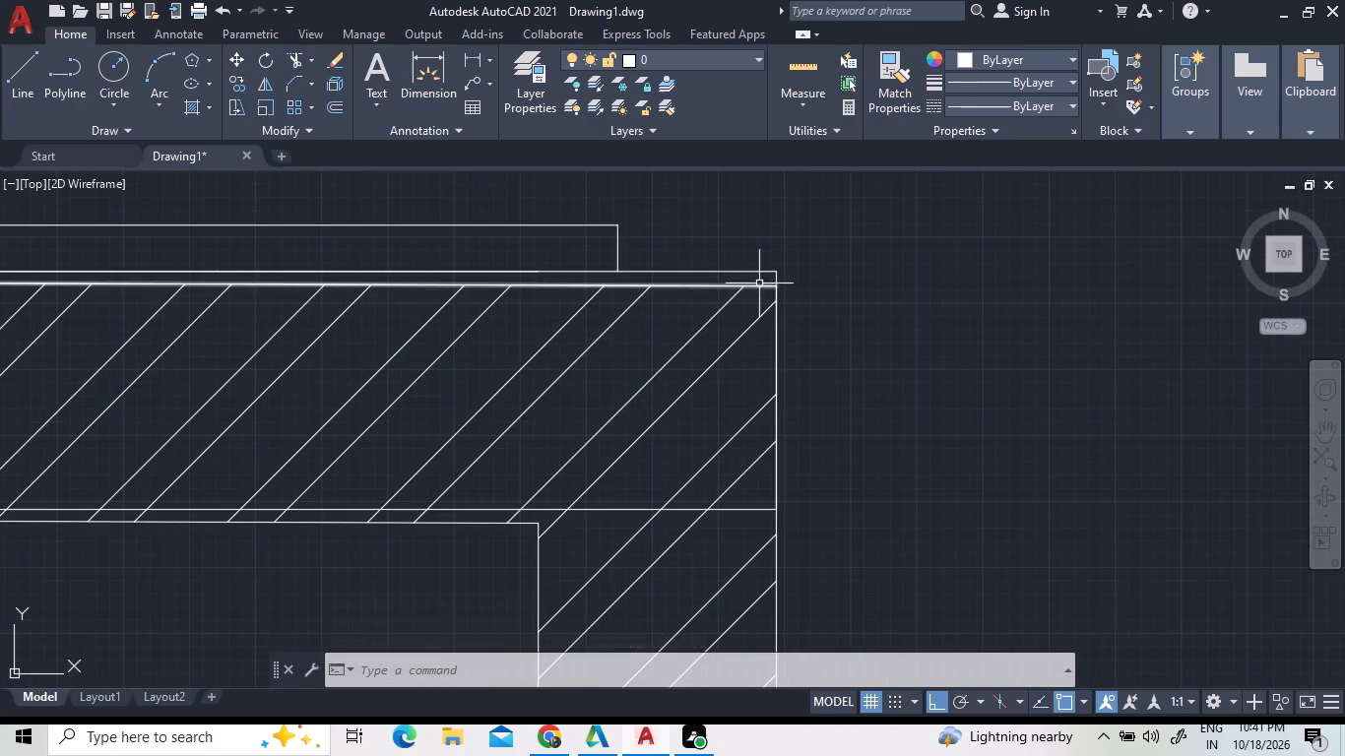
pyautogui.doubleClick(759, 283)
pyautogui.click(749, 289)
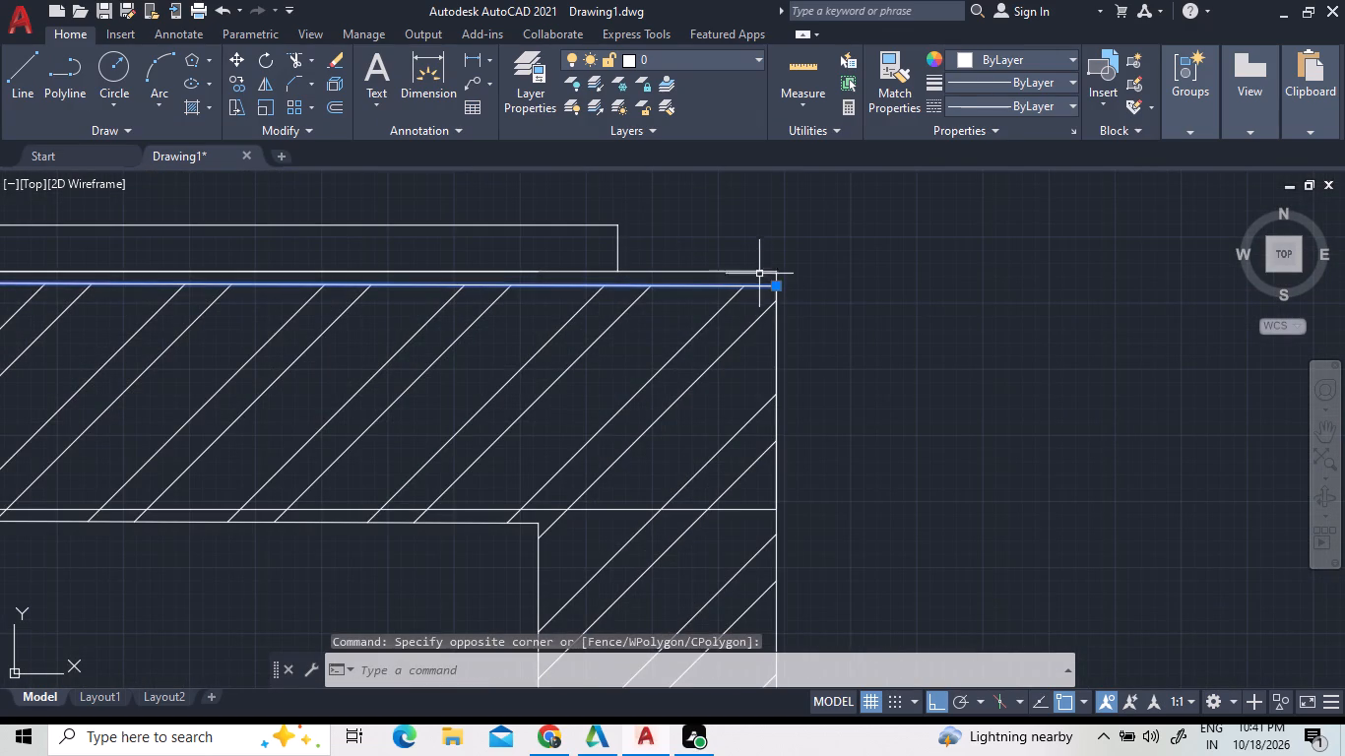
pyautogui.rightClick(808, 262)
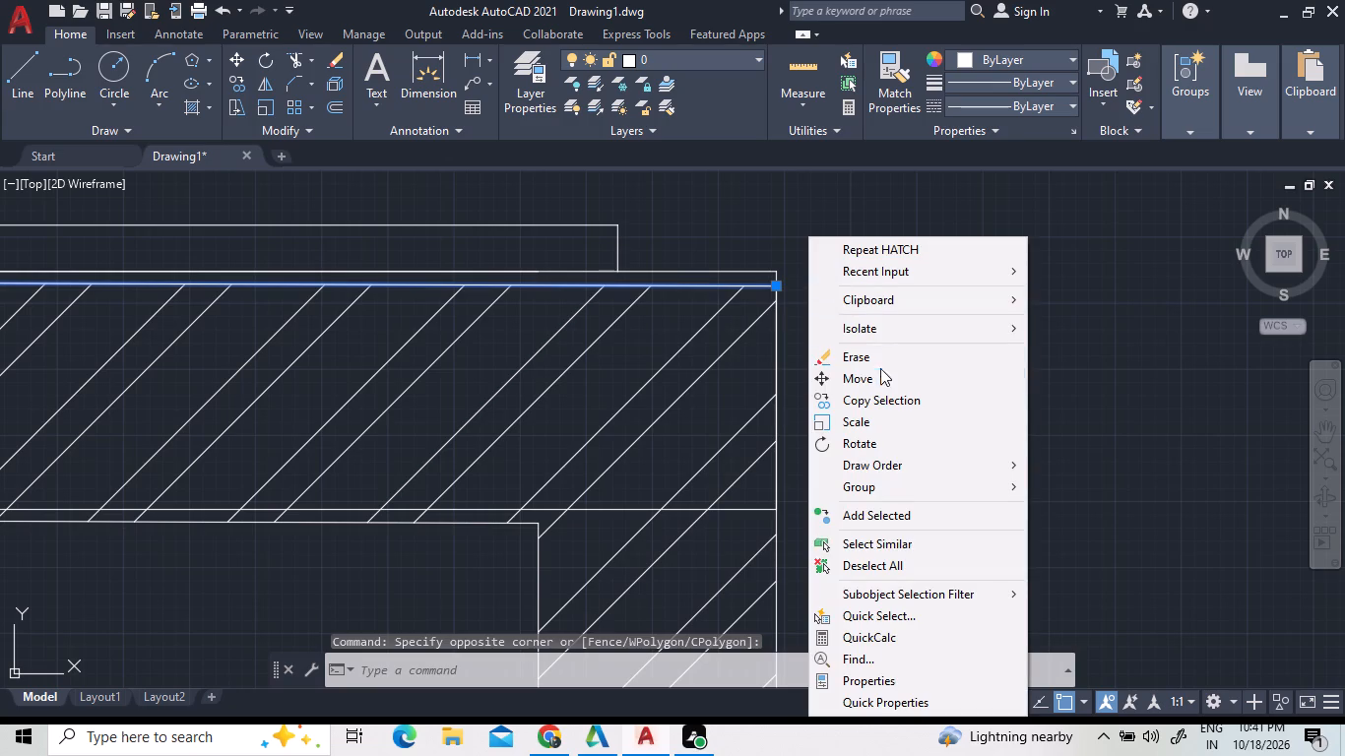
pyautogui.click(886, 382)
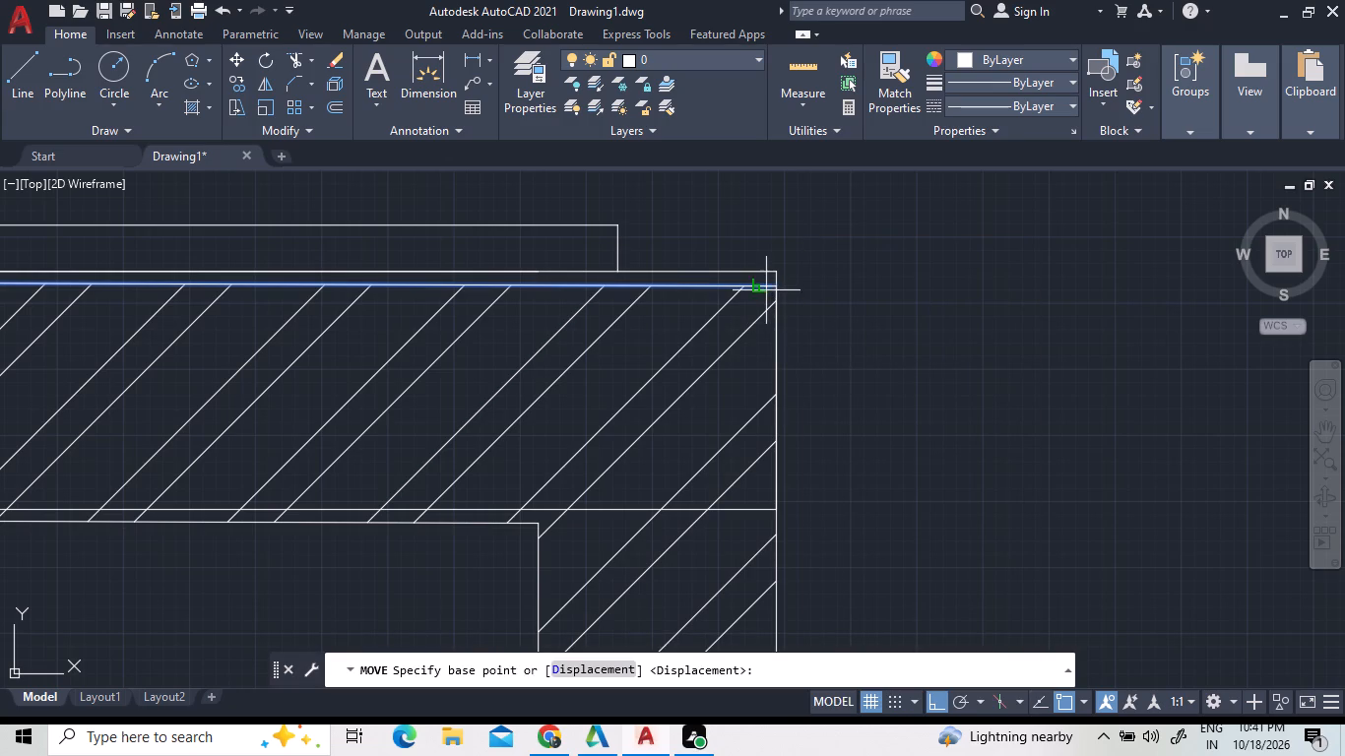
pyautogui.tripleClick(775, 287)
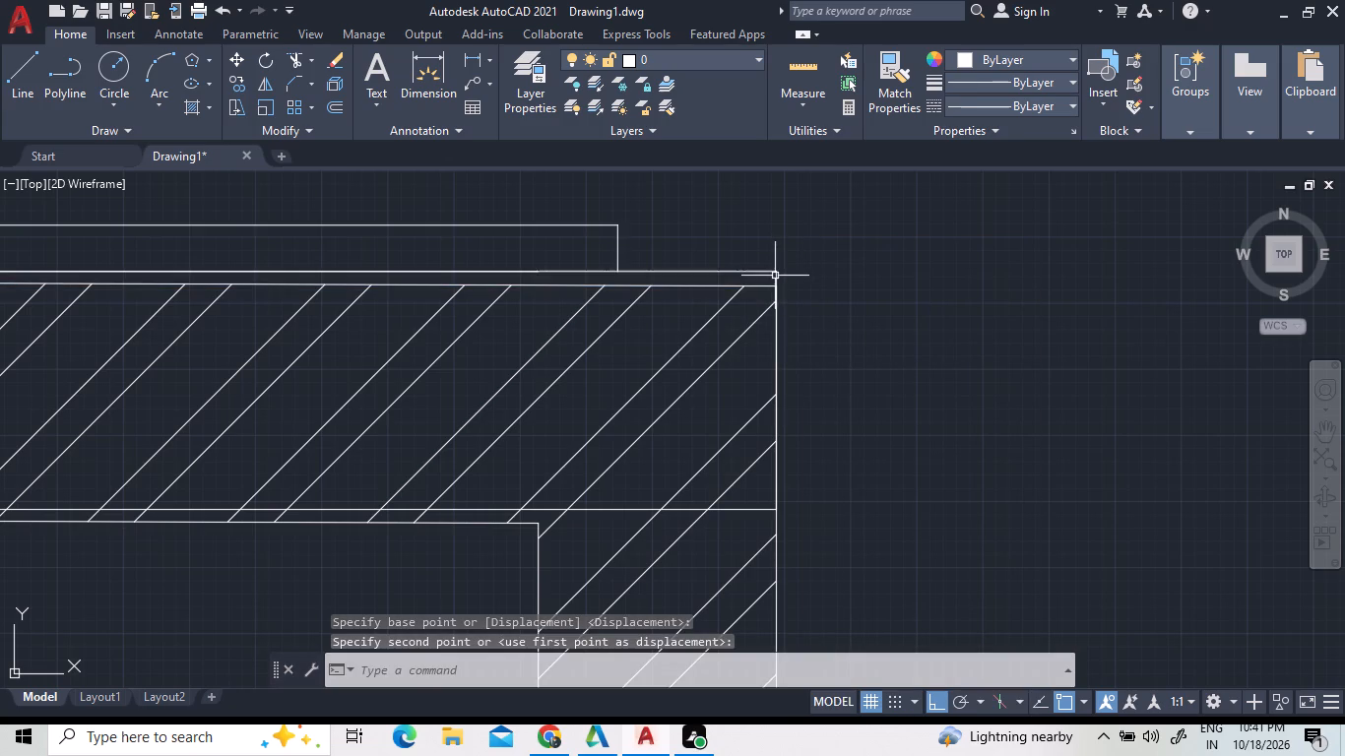
# Move the shared wall's sloped top line north from its east endpoint to the wall's upper east corner beside door D2.
pyautogui.click(771, 285)
pyautogui.rightClick(771, 285)
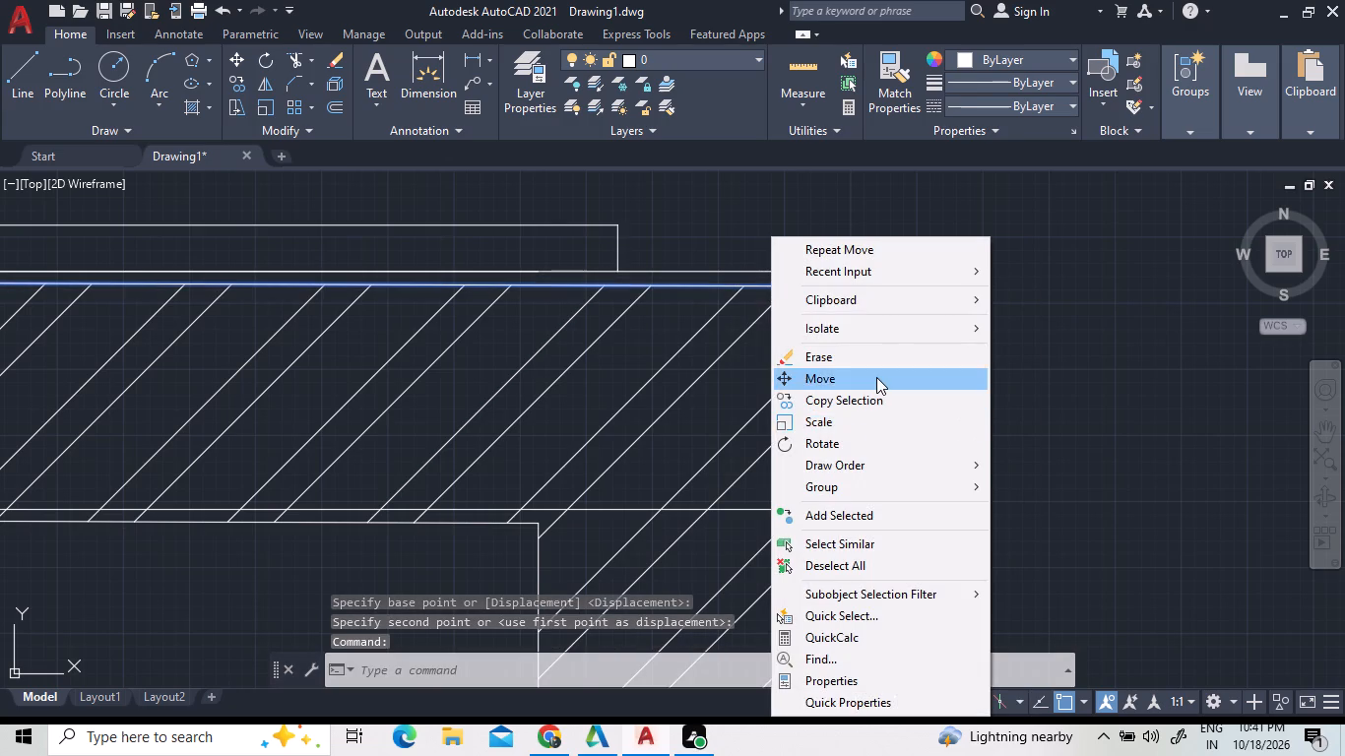
pyautogui.click(876, 377)
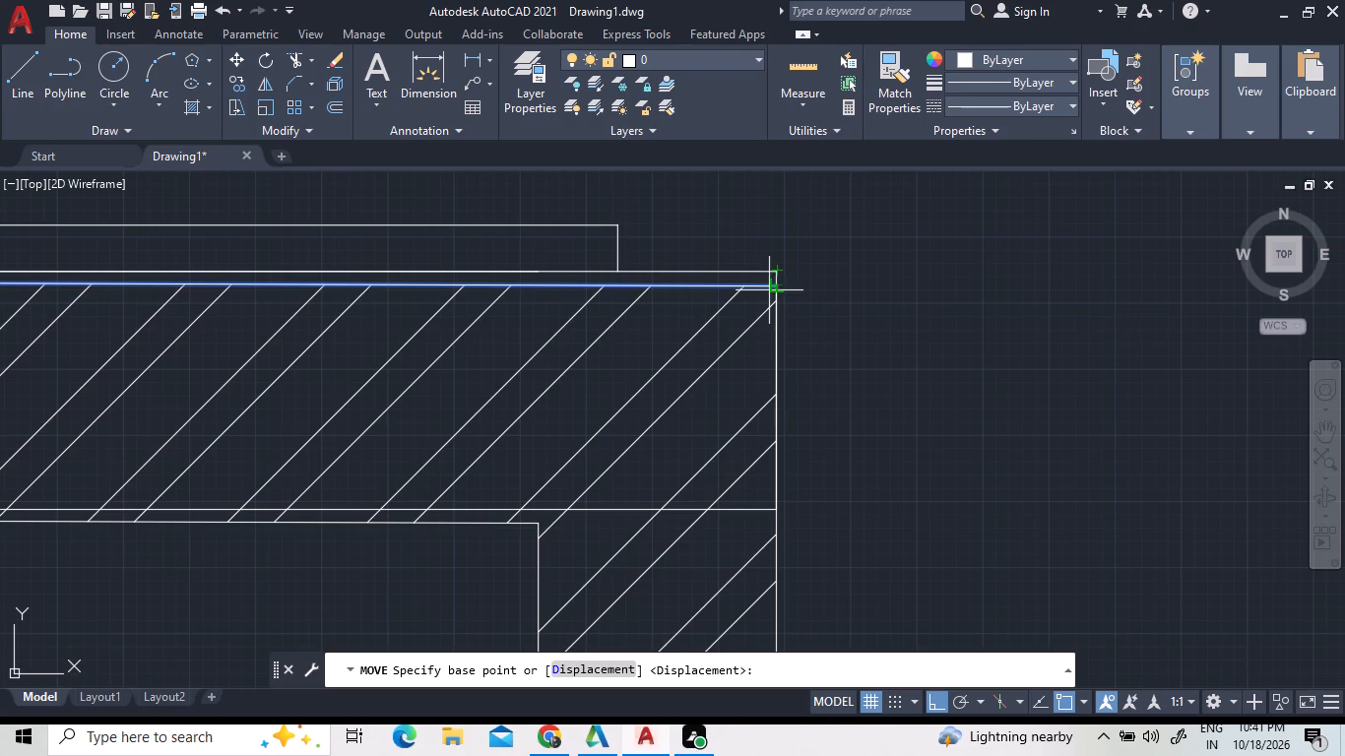
pyautogui.doubleClick(774, 287)
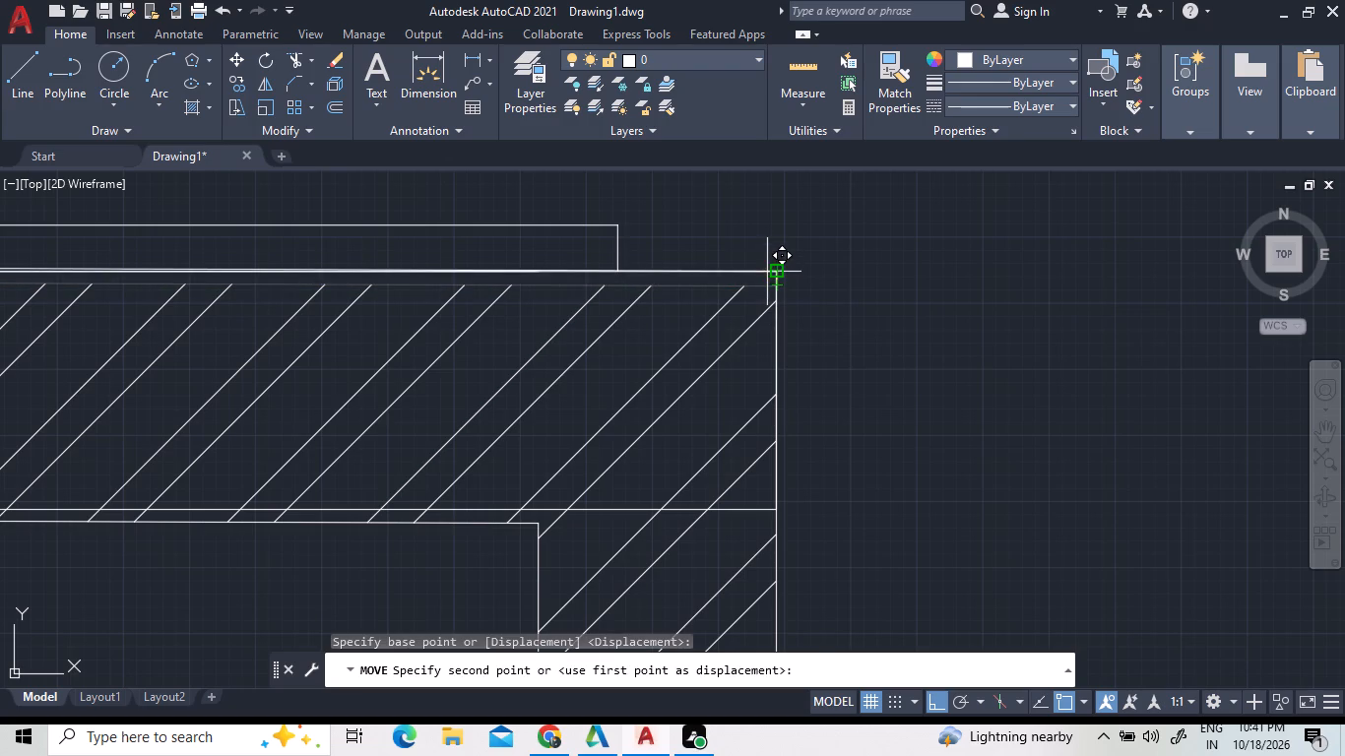
pyautogui.click(774, 275)
pyautogui.scroll(-2, 788, 334)
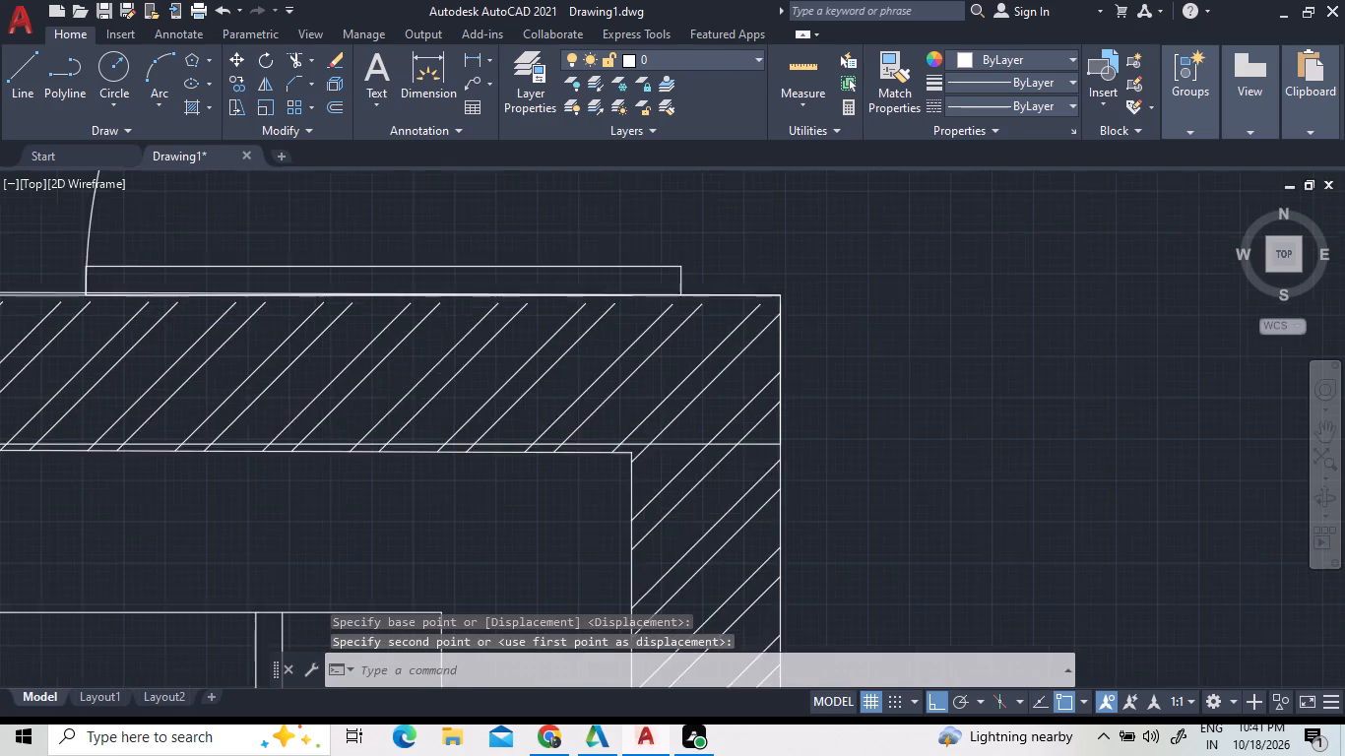
# Delete the shared wall's sloped top line and the long stray line crossing its hatch at the east corner below door D2.
pyautogui.scroll(1, 729, 391)
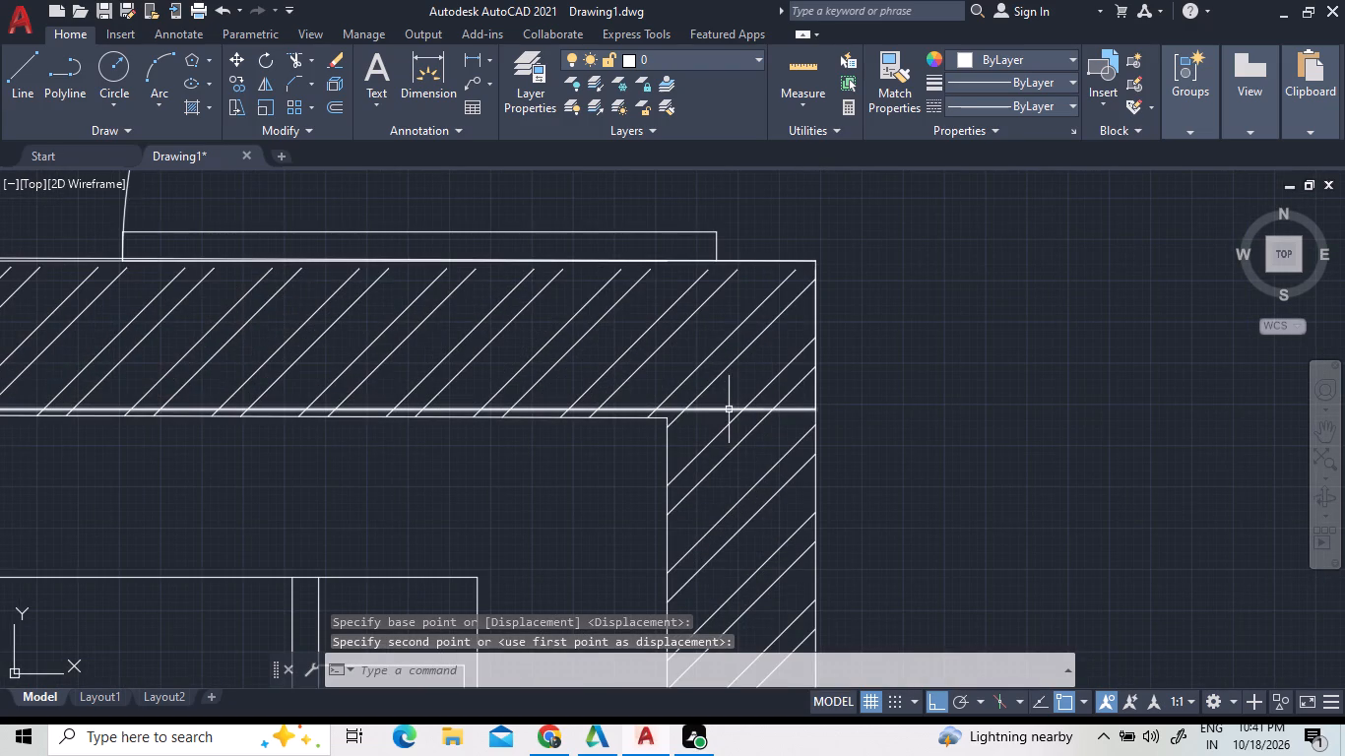
pyautogui.doubleClick(729, 409)
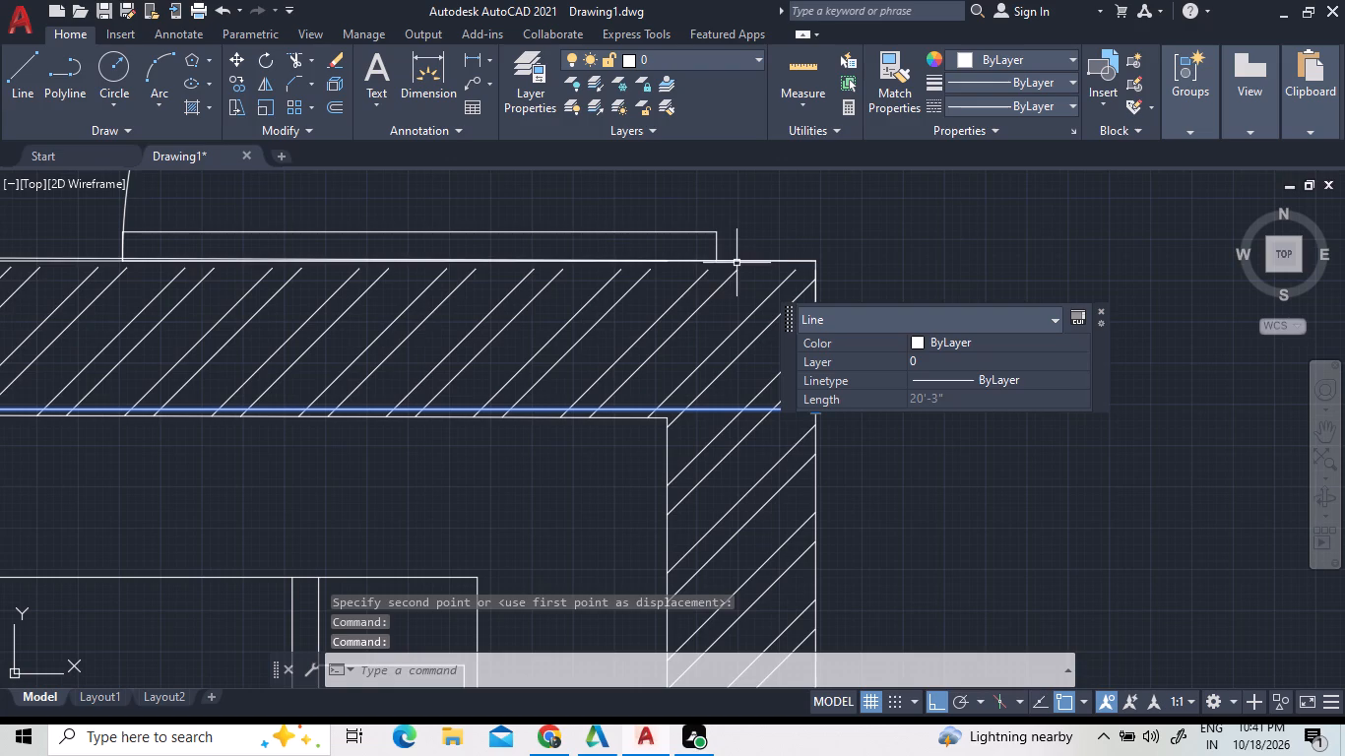
pyautogui.doubleClick(739, 258)
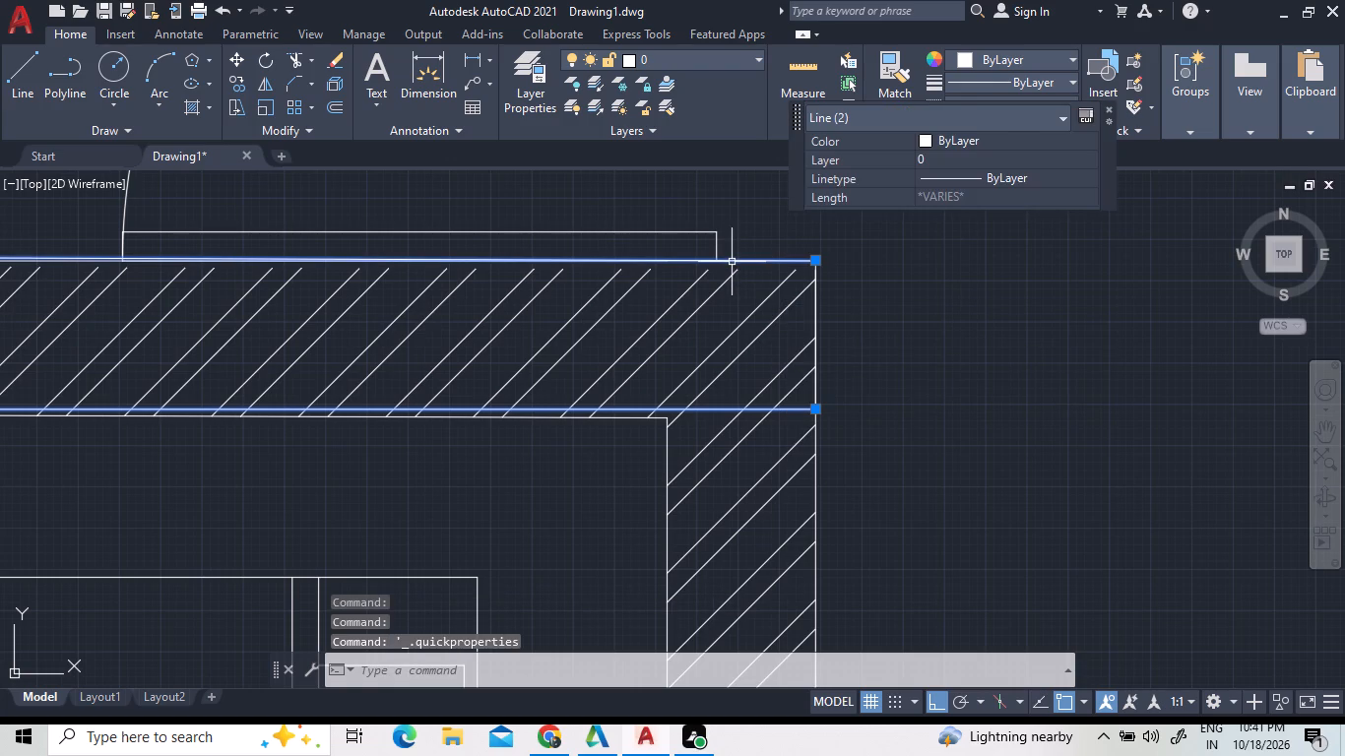
pyautogui.press('Delete')
pyautogui.scroll(-2, 749, 280)
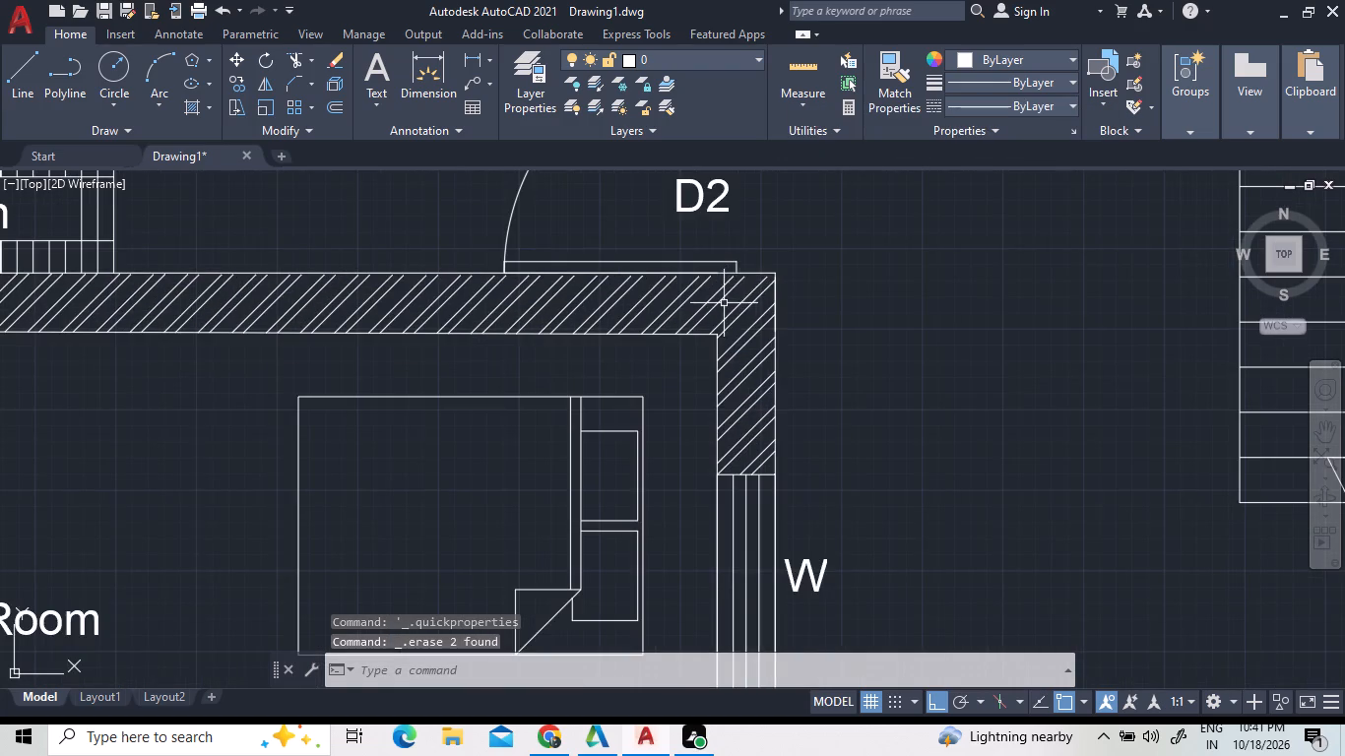
pyautogui.scroll(-2, 713, 320)
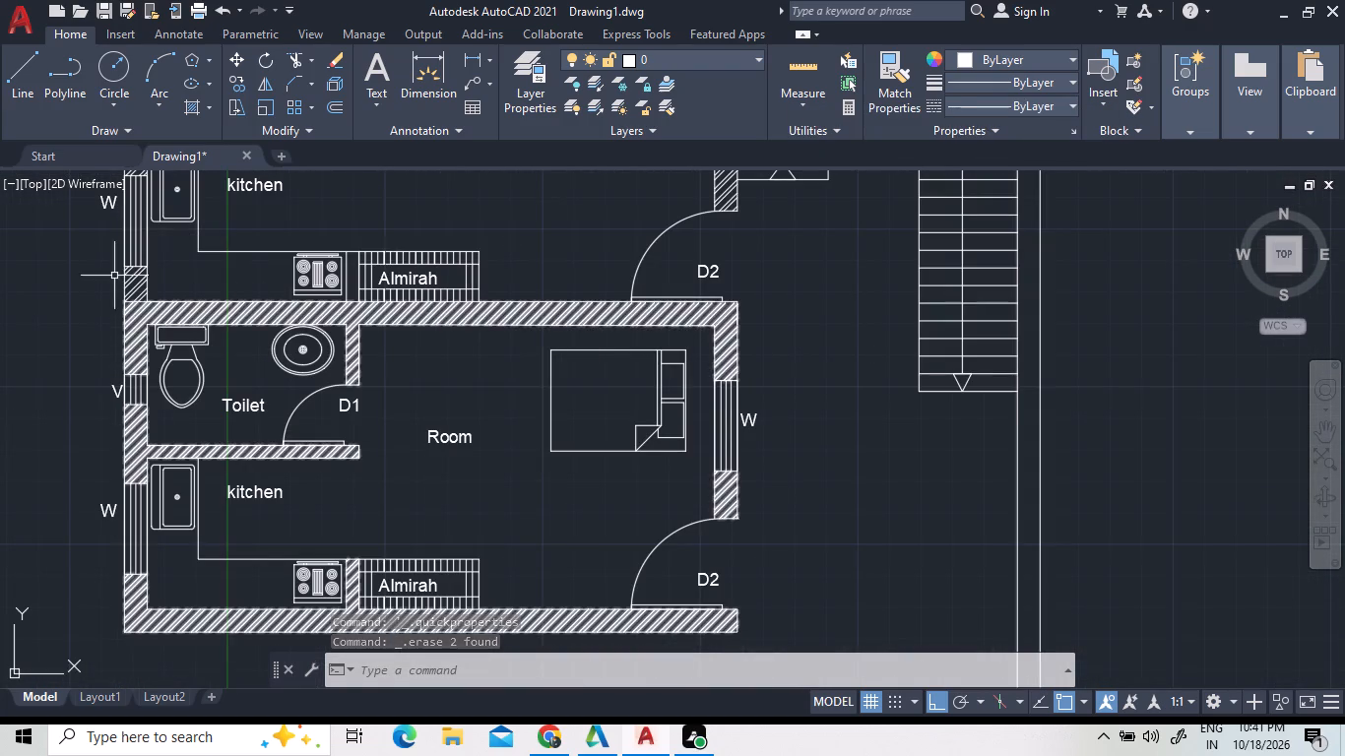
# Delete the line along the shared wall's north edge running from the outer west wall face to the Almirah's west edge.
pyautogui.scroll(4, 114, 293)
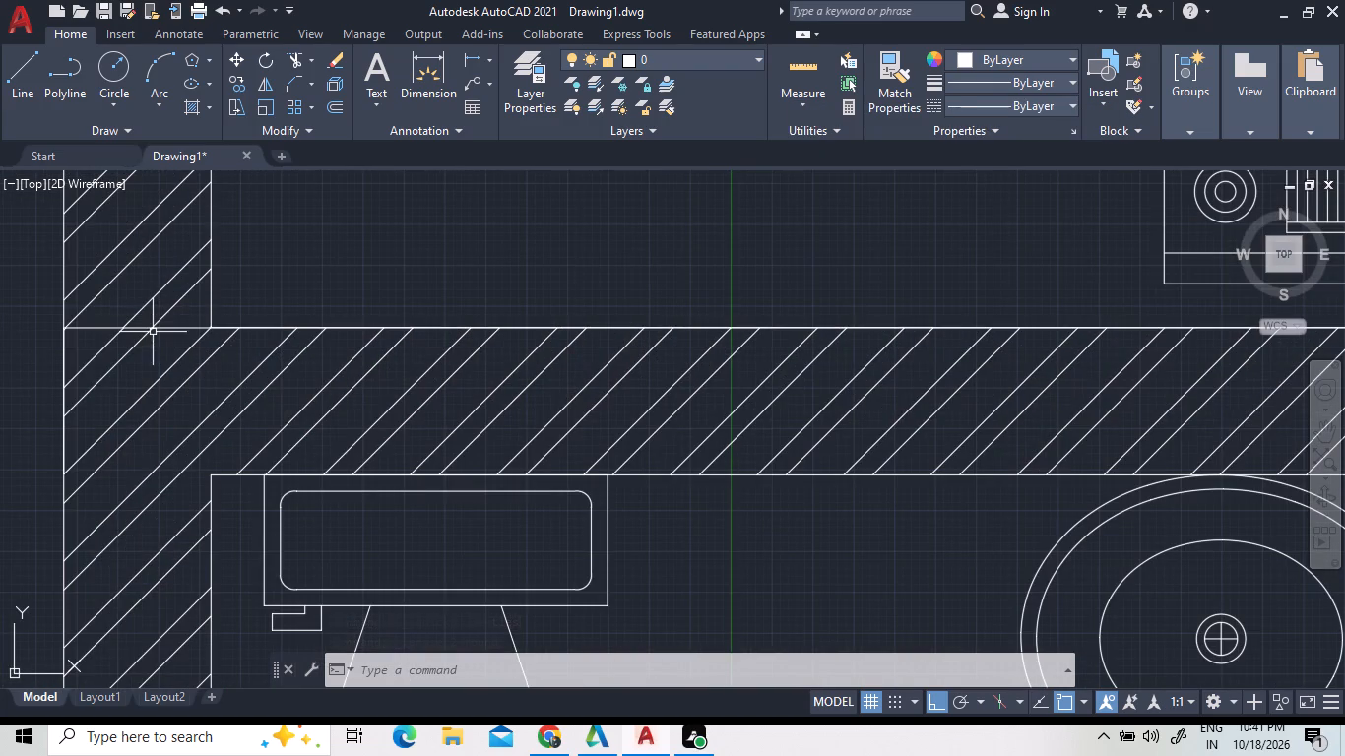
pyautogui.click(162, 328)
pyautogui.scroll(-2, 160, 332)
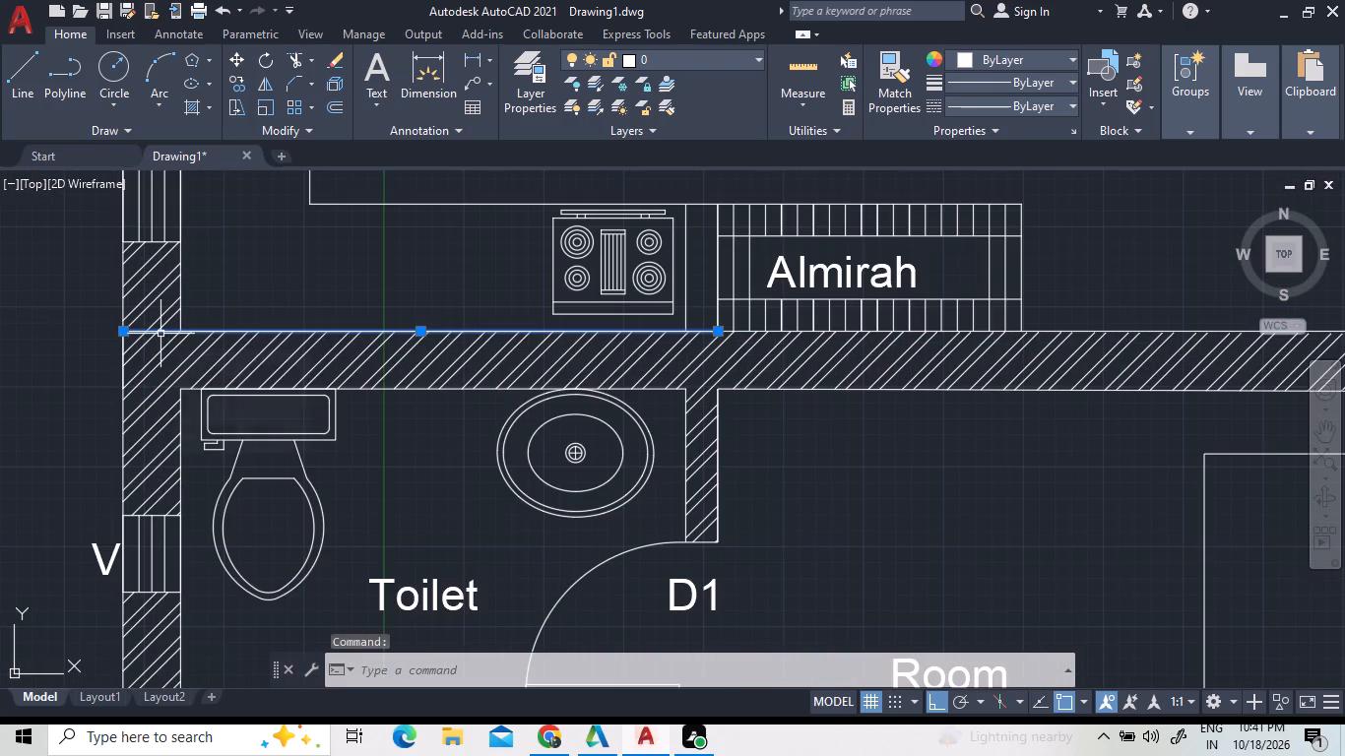
pyautogui.press('Delete')
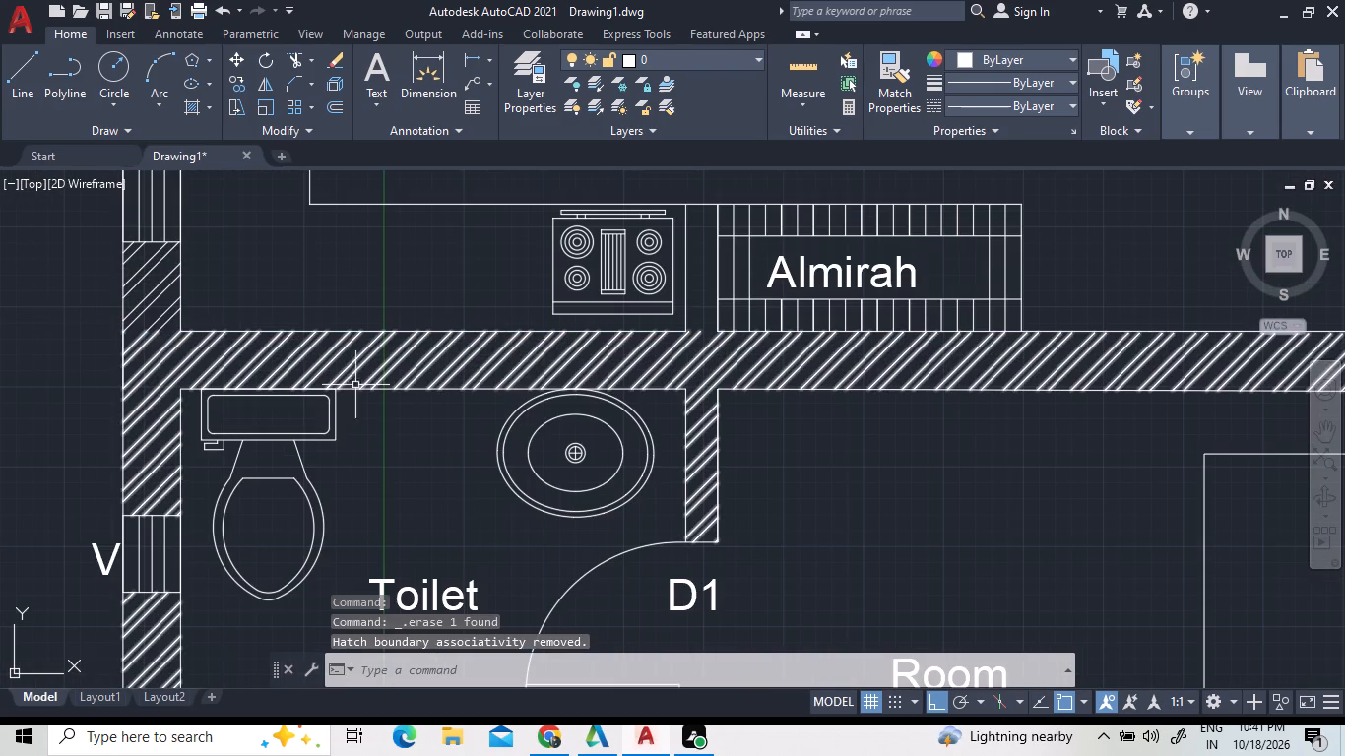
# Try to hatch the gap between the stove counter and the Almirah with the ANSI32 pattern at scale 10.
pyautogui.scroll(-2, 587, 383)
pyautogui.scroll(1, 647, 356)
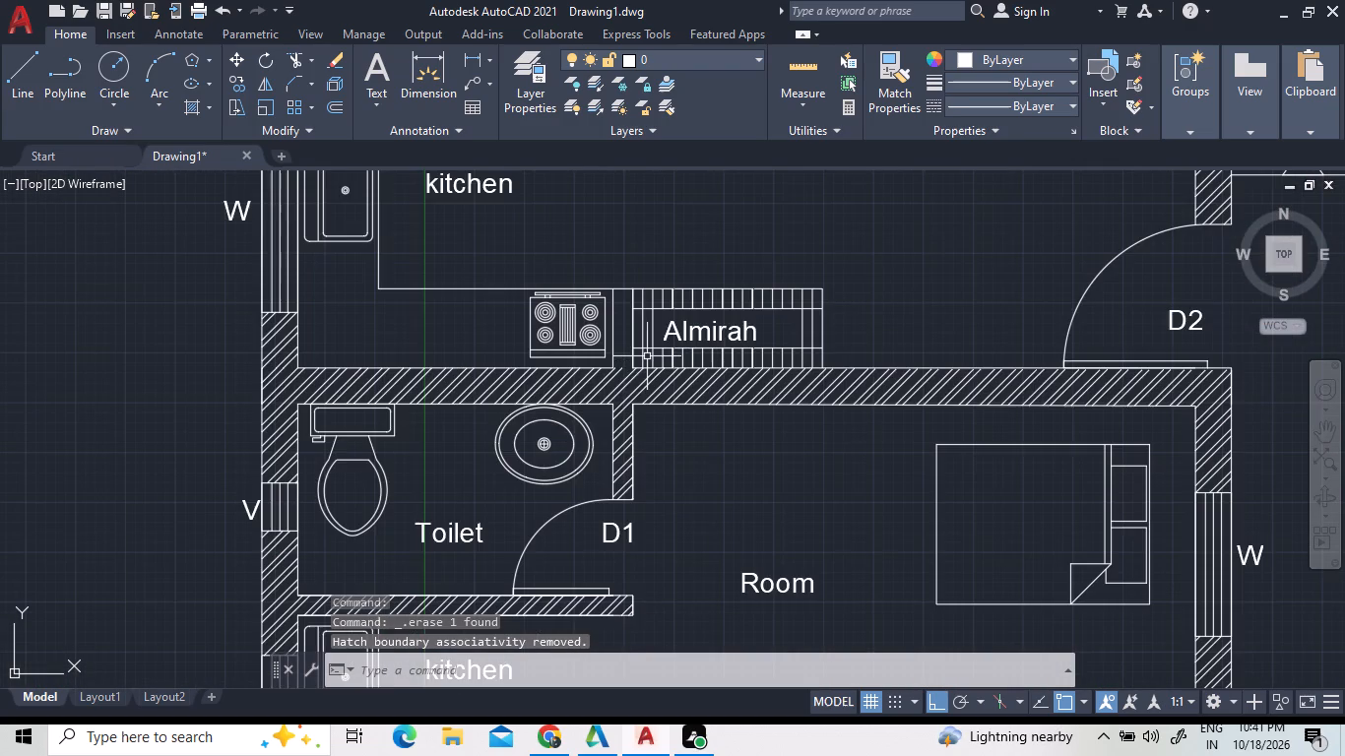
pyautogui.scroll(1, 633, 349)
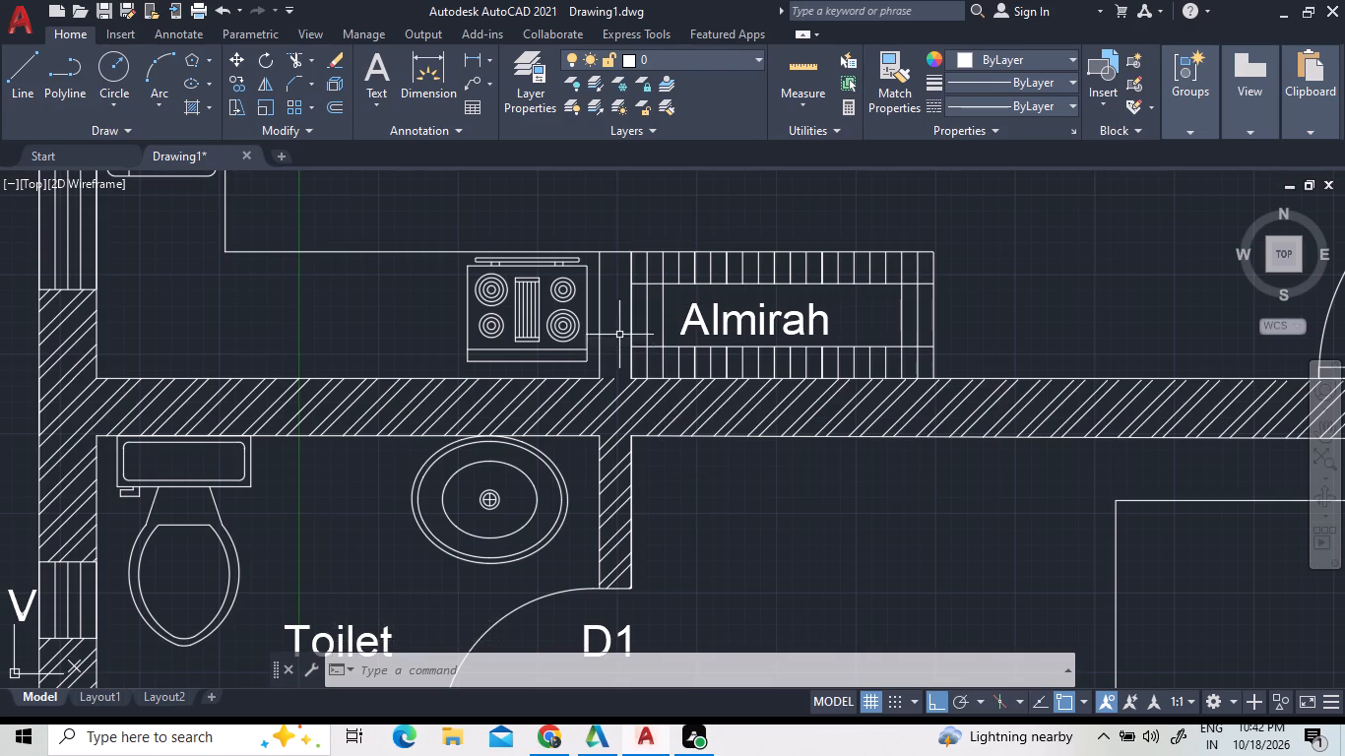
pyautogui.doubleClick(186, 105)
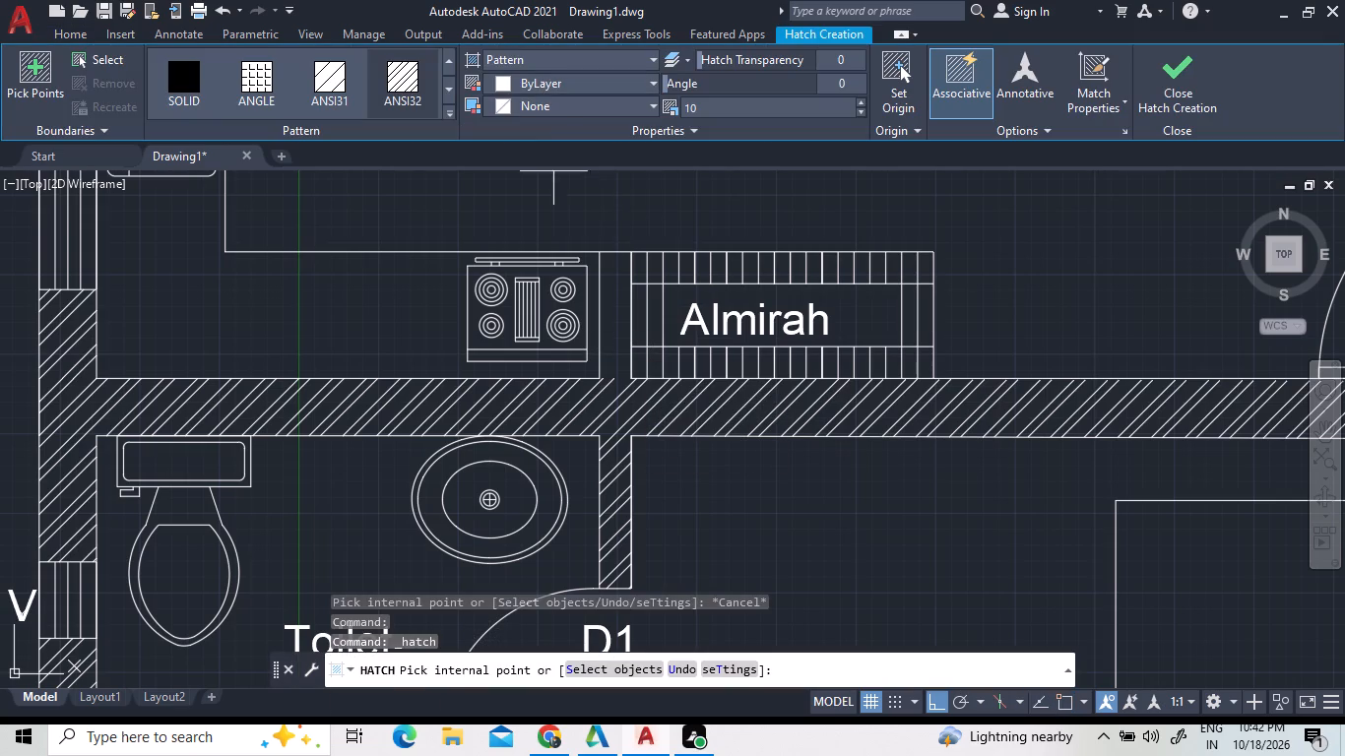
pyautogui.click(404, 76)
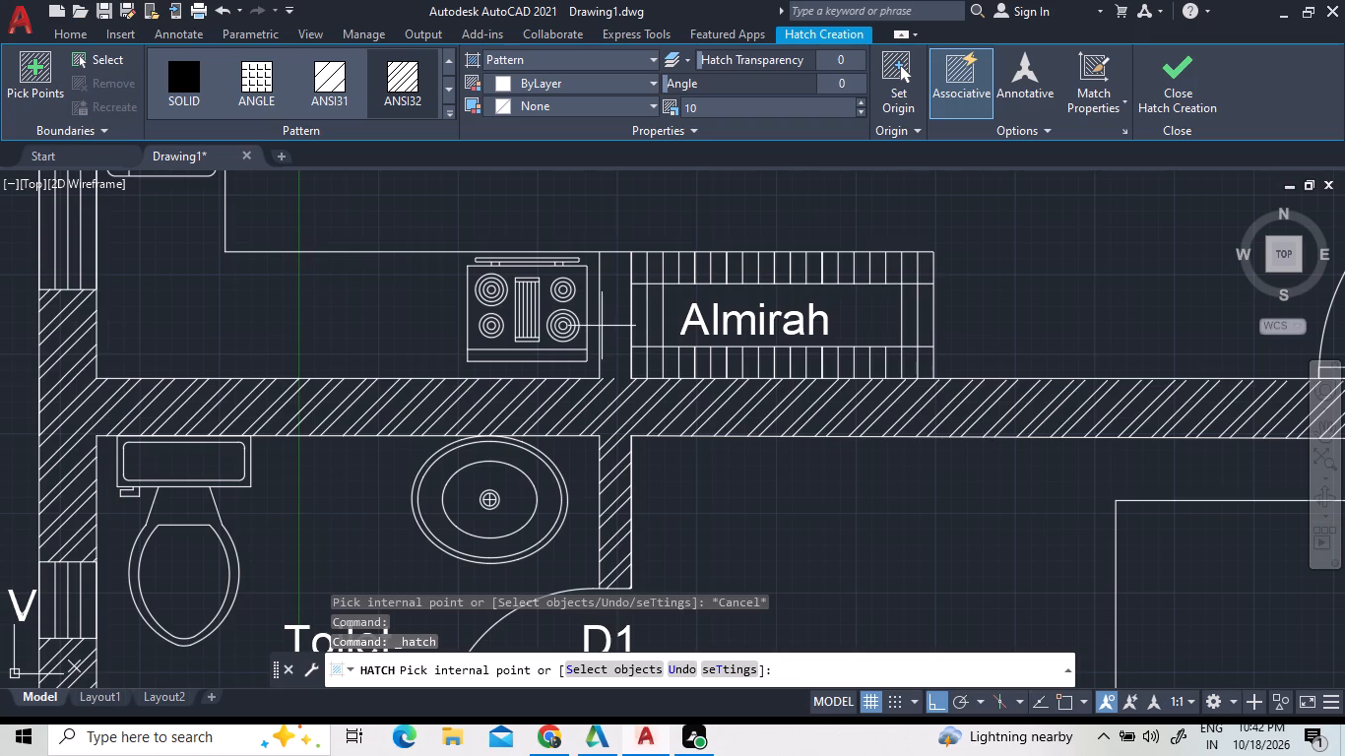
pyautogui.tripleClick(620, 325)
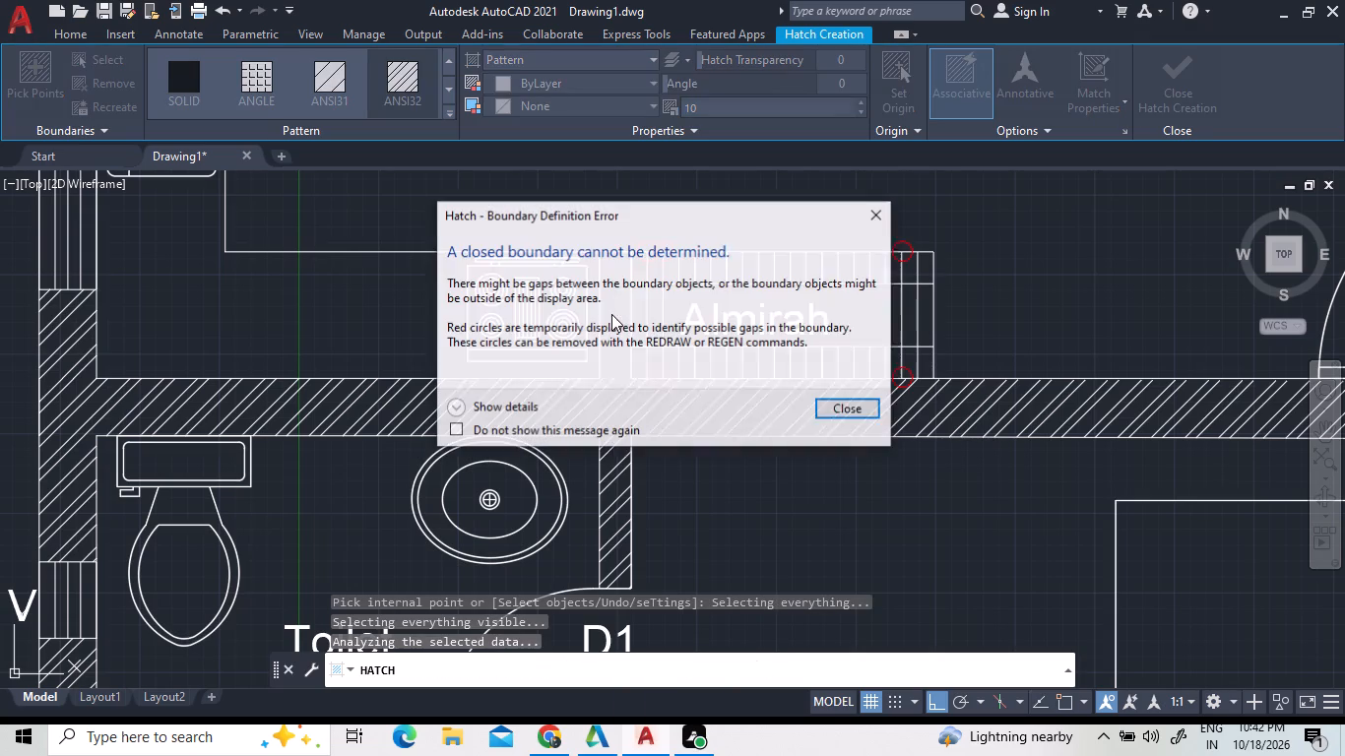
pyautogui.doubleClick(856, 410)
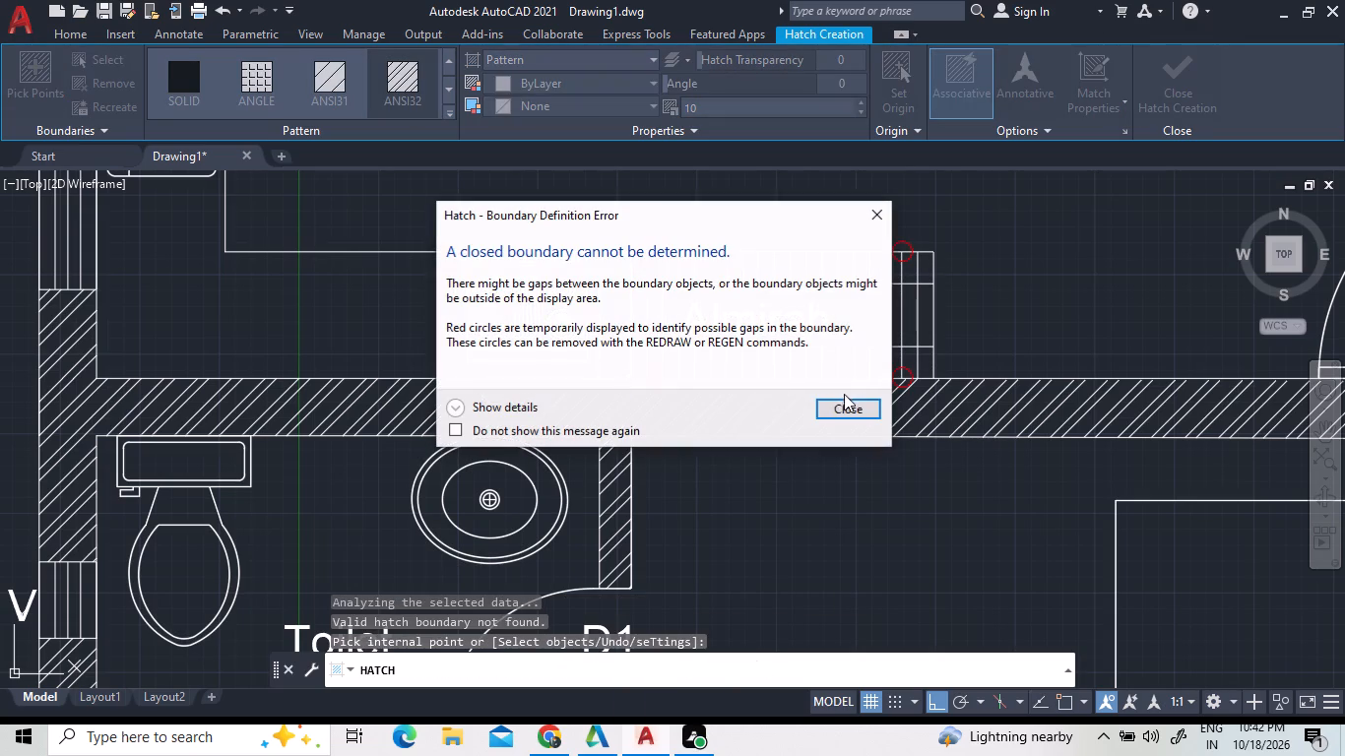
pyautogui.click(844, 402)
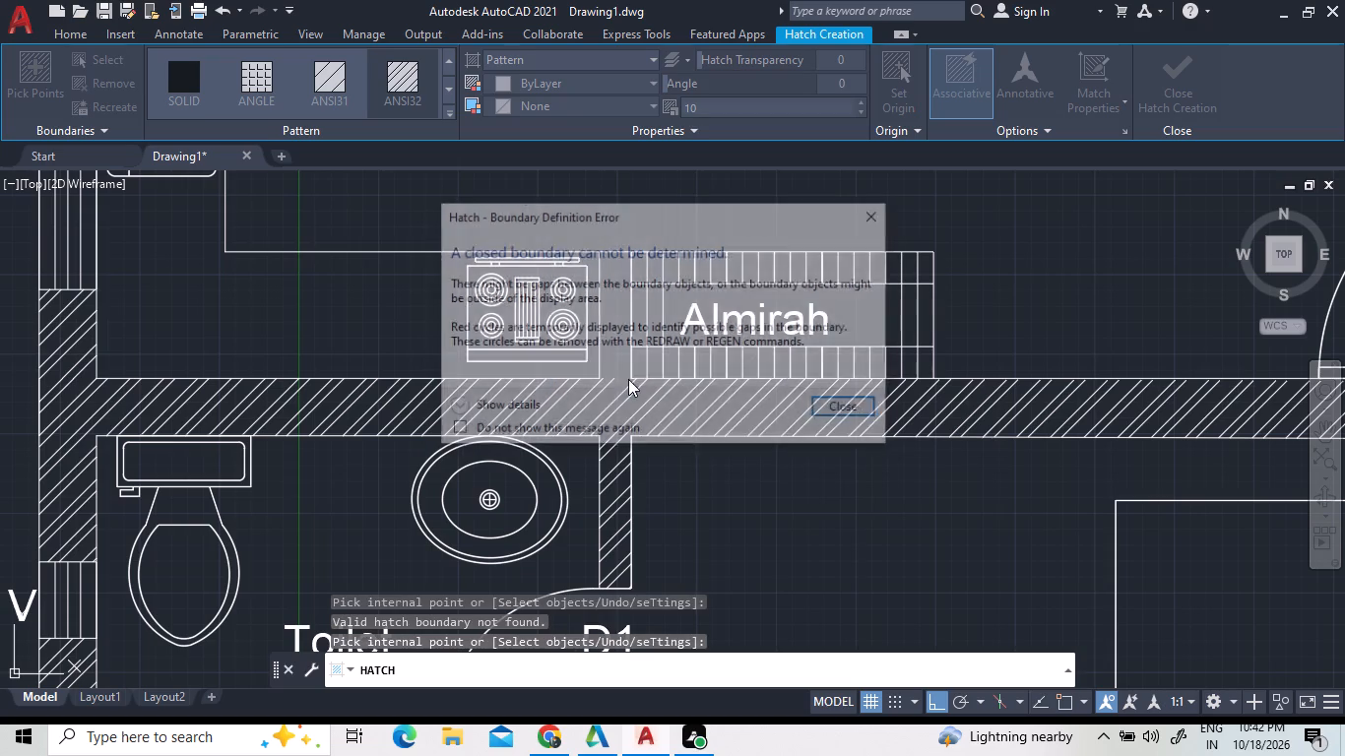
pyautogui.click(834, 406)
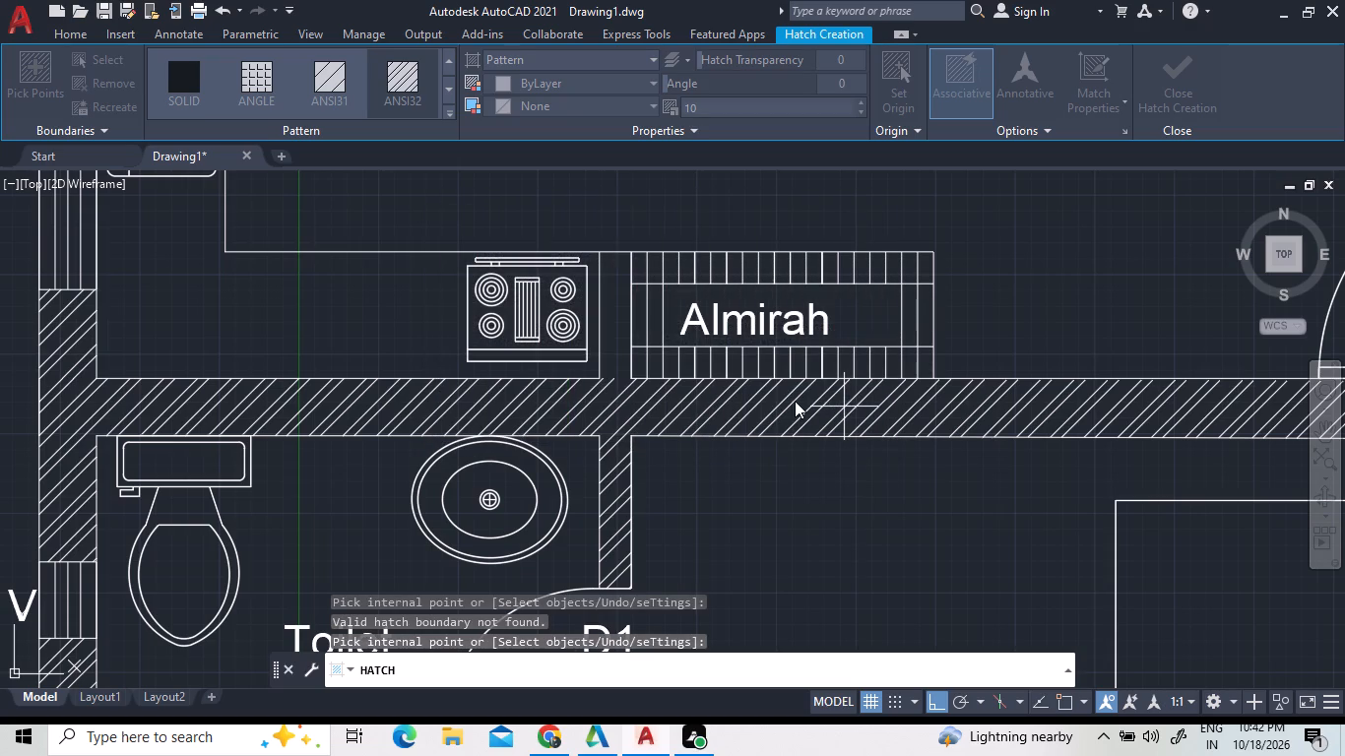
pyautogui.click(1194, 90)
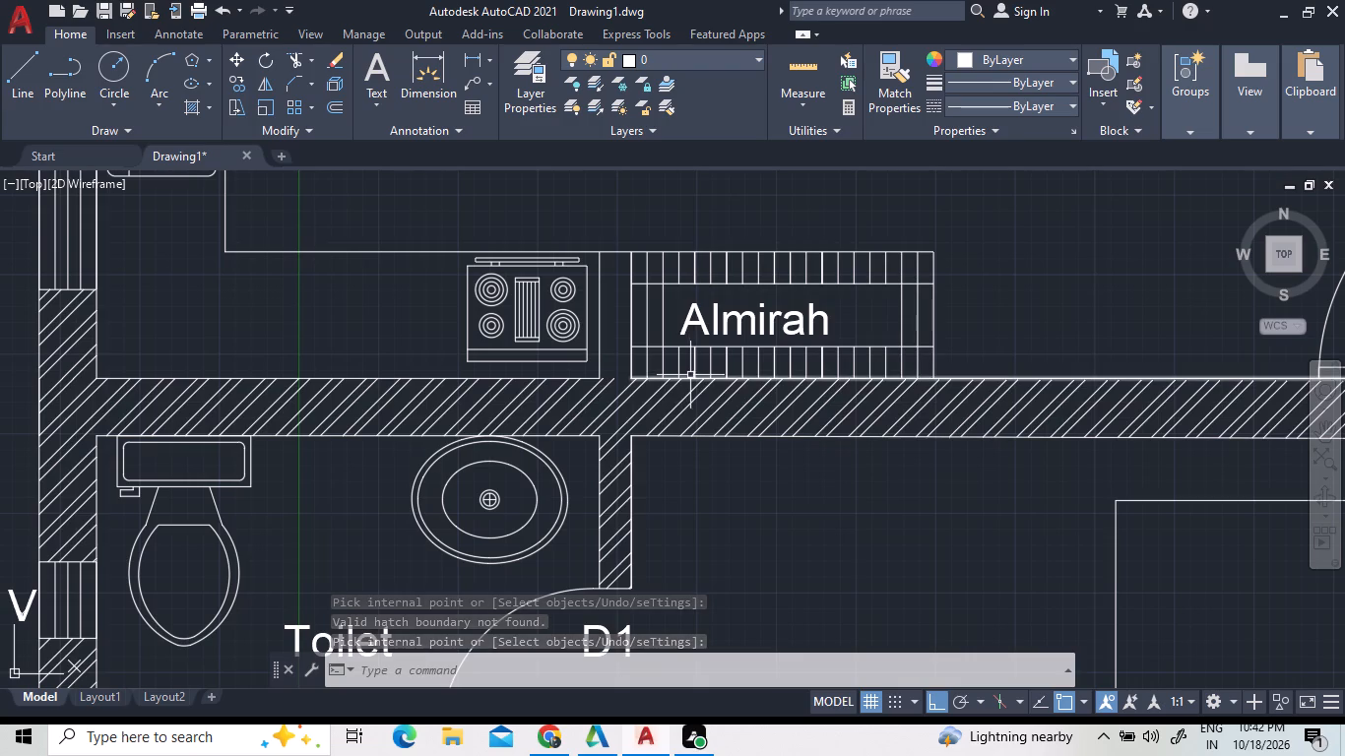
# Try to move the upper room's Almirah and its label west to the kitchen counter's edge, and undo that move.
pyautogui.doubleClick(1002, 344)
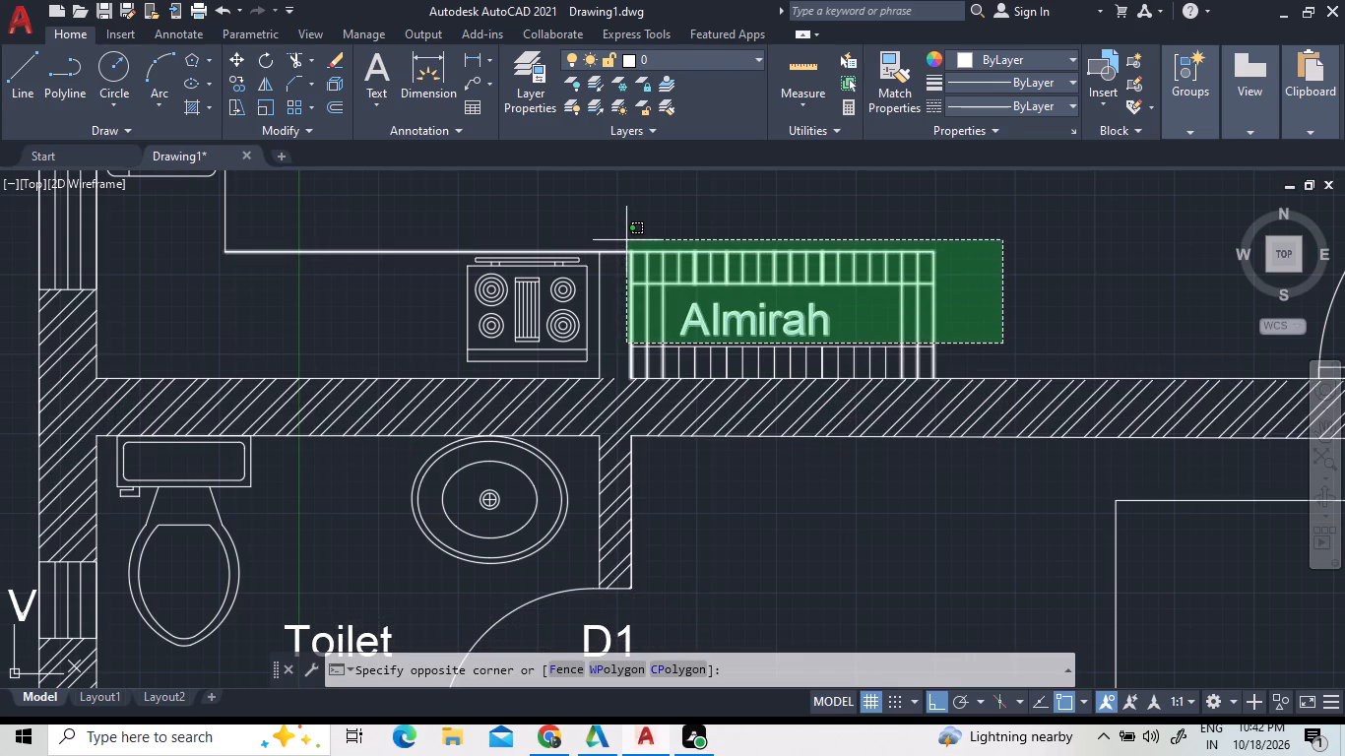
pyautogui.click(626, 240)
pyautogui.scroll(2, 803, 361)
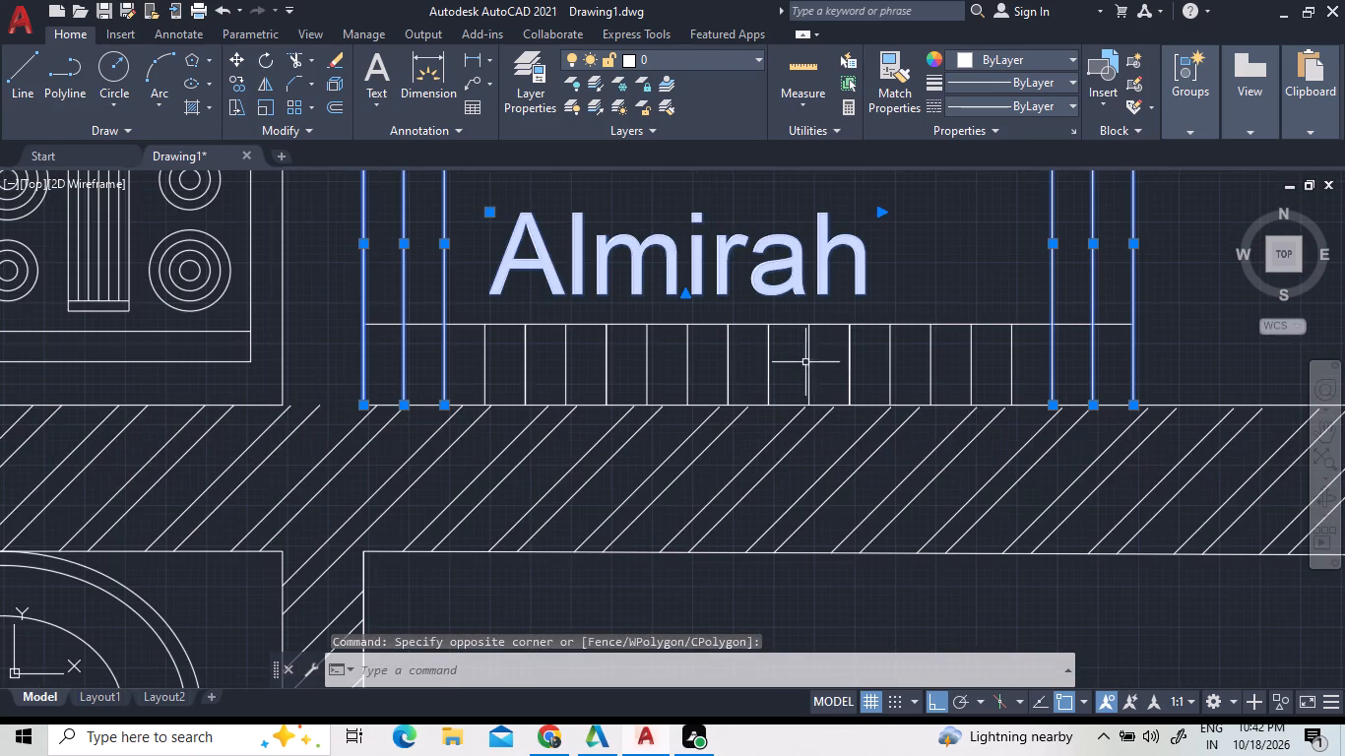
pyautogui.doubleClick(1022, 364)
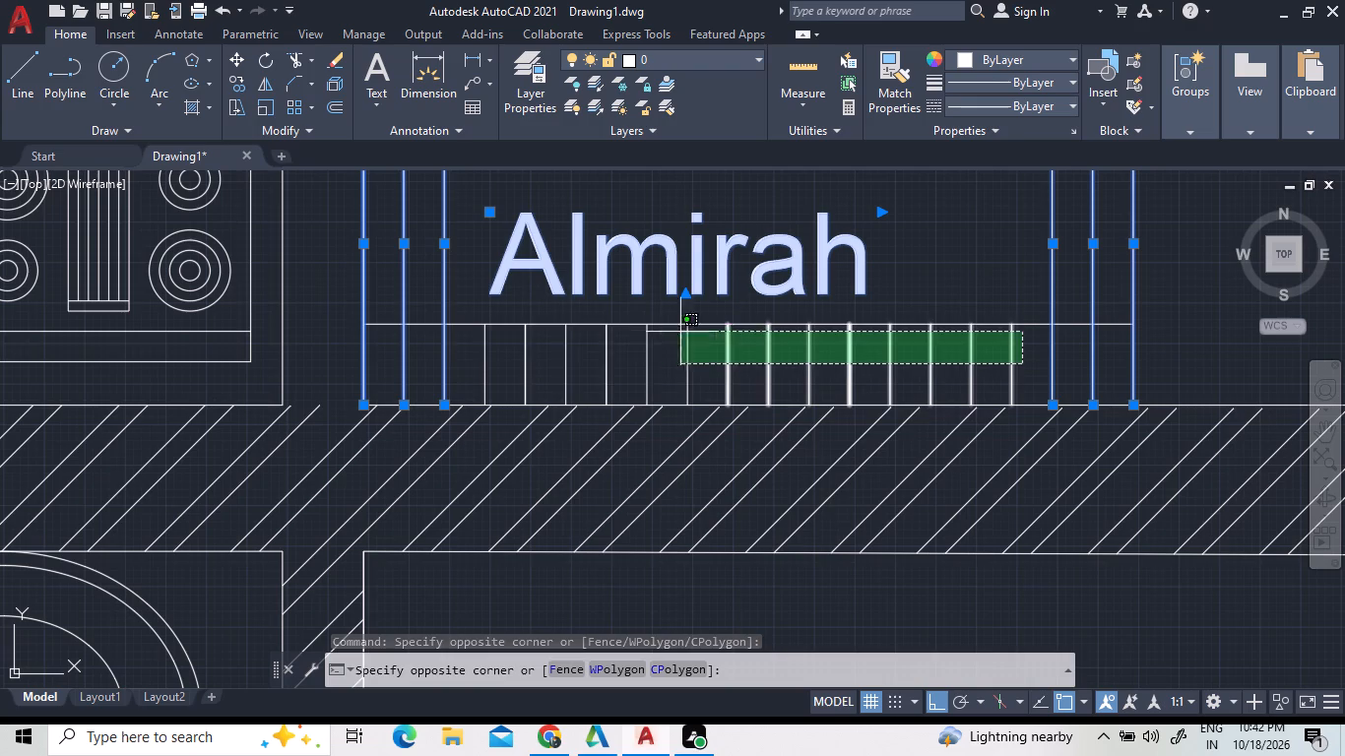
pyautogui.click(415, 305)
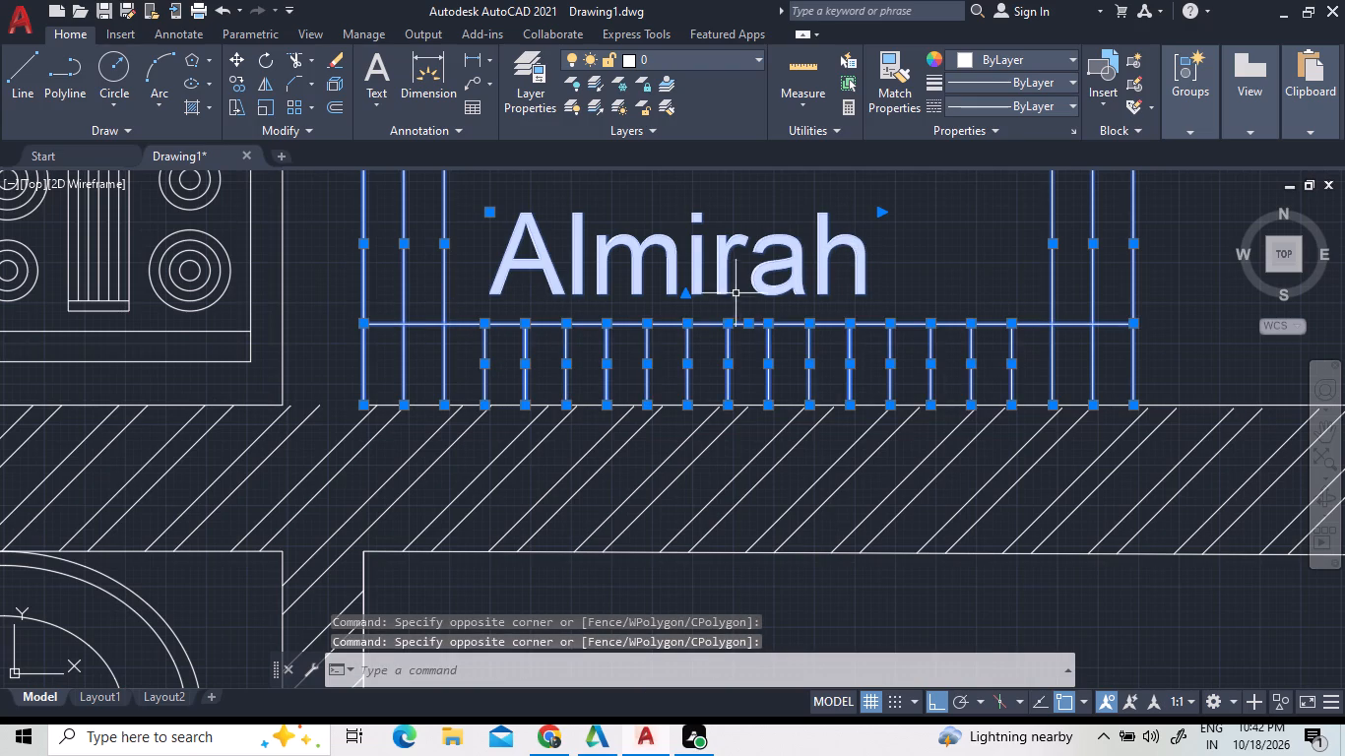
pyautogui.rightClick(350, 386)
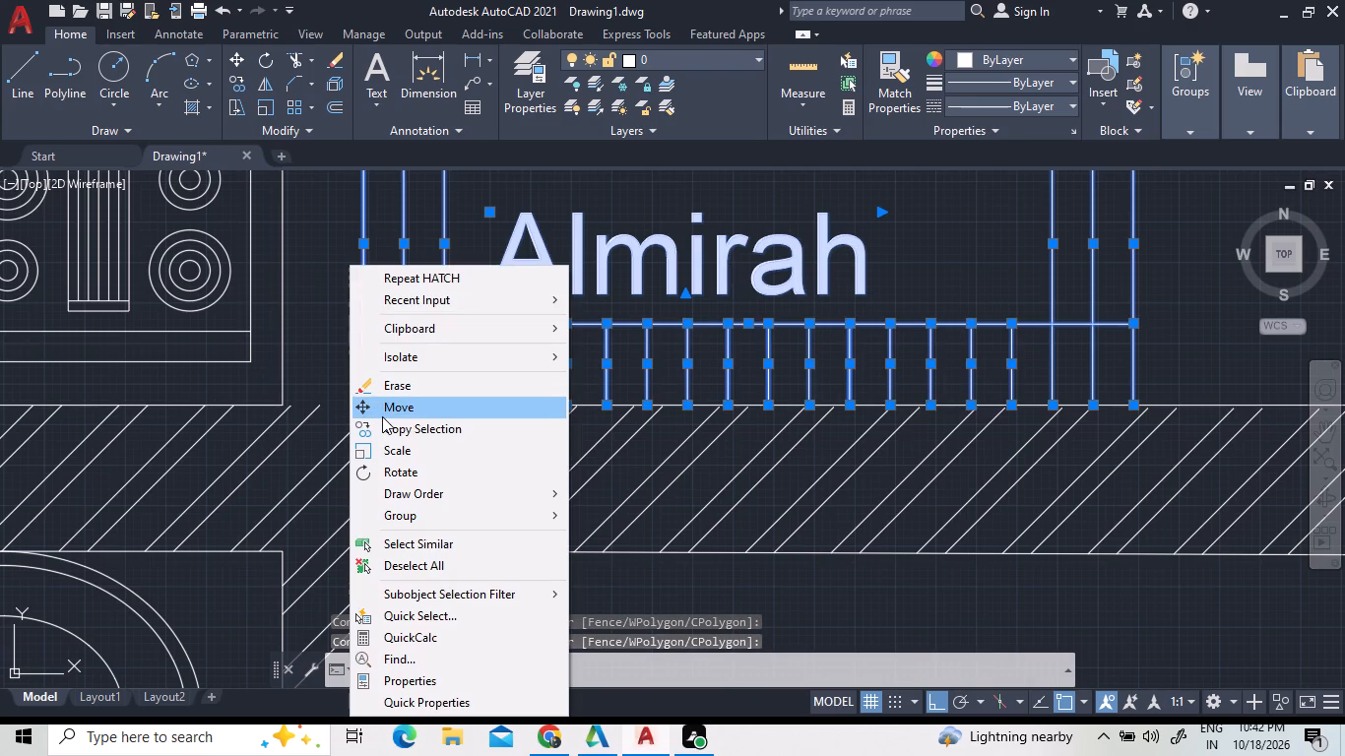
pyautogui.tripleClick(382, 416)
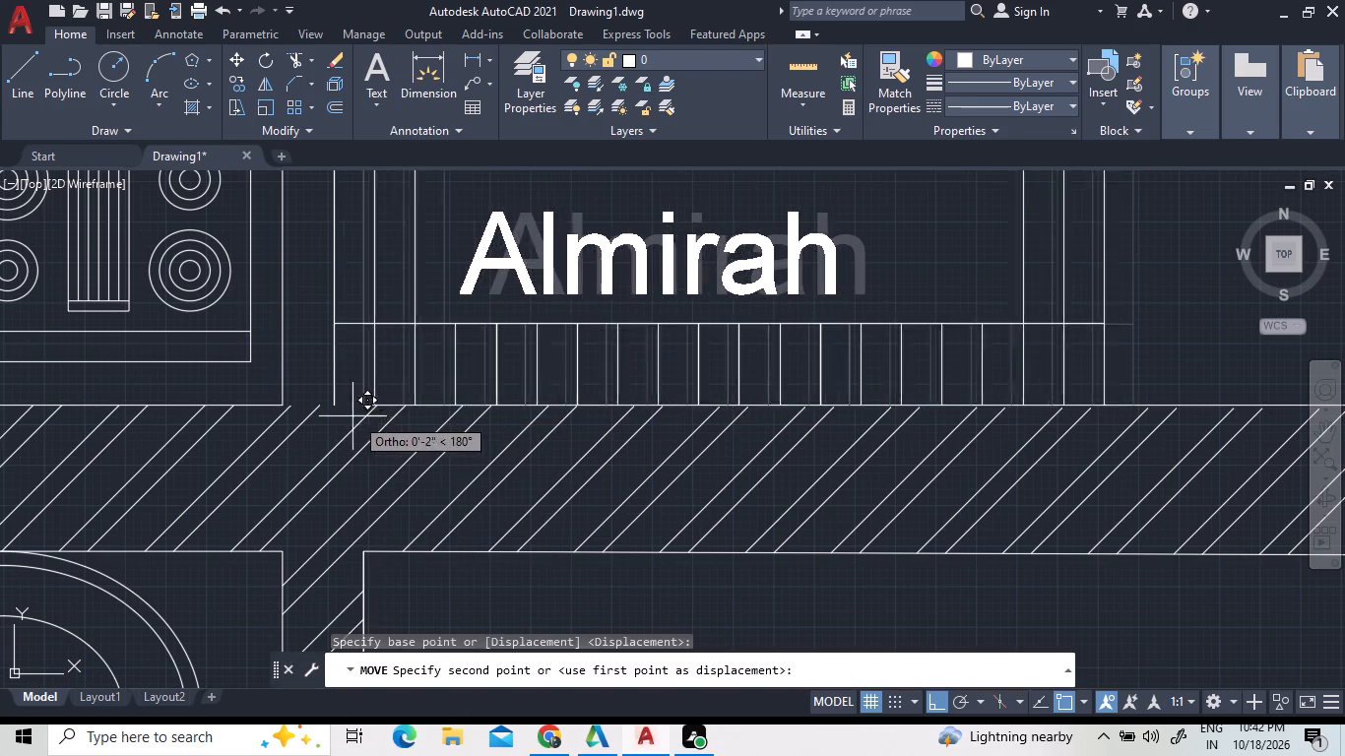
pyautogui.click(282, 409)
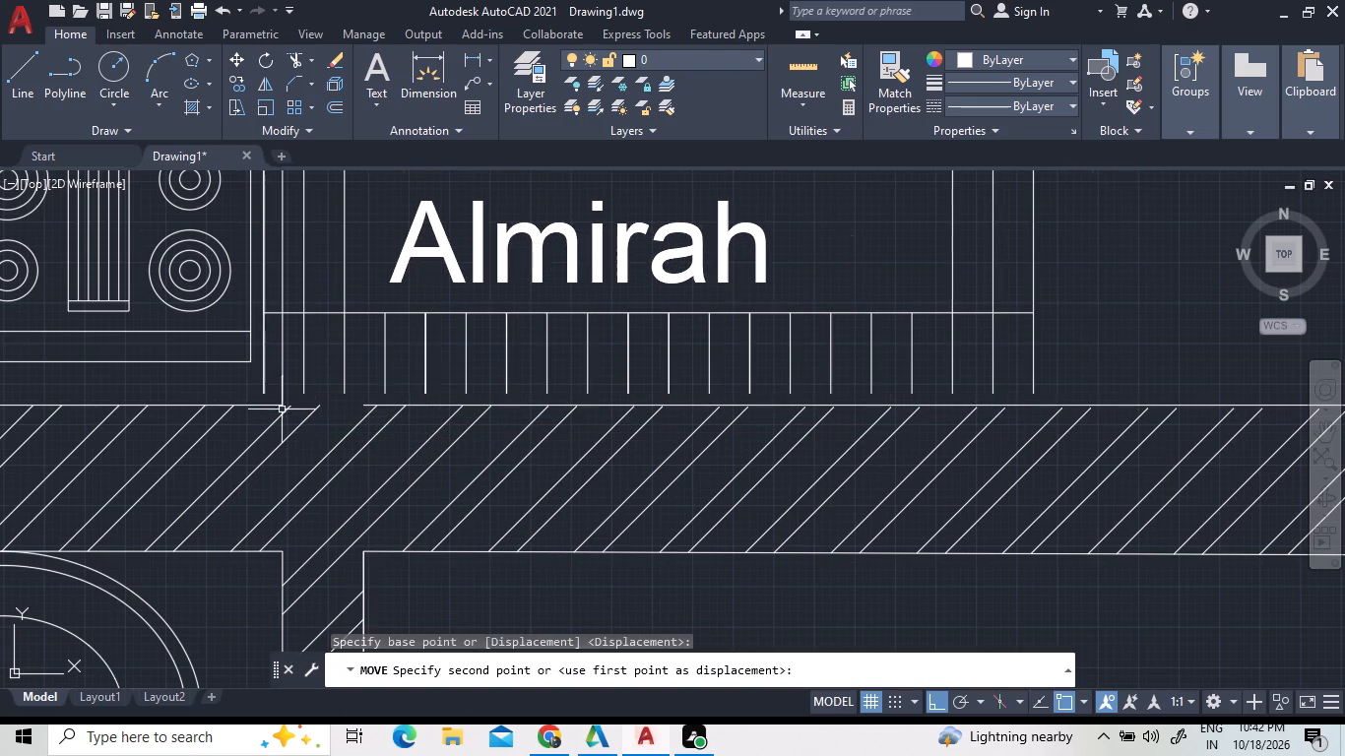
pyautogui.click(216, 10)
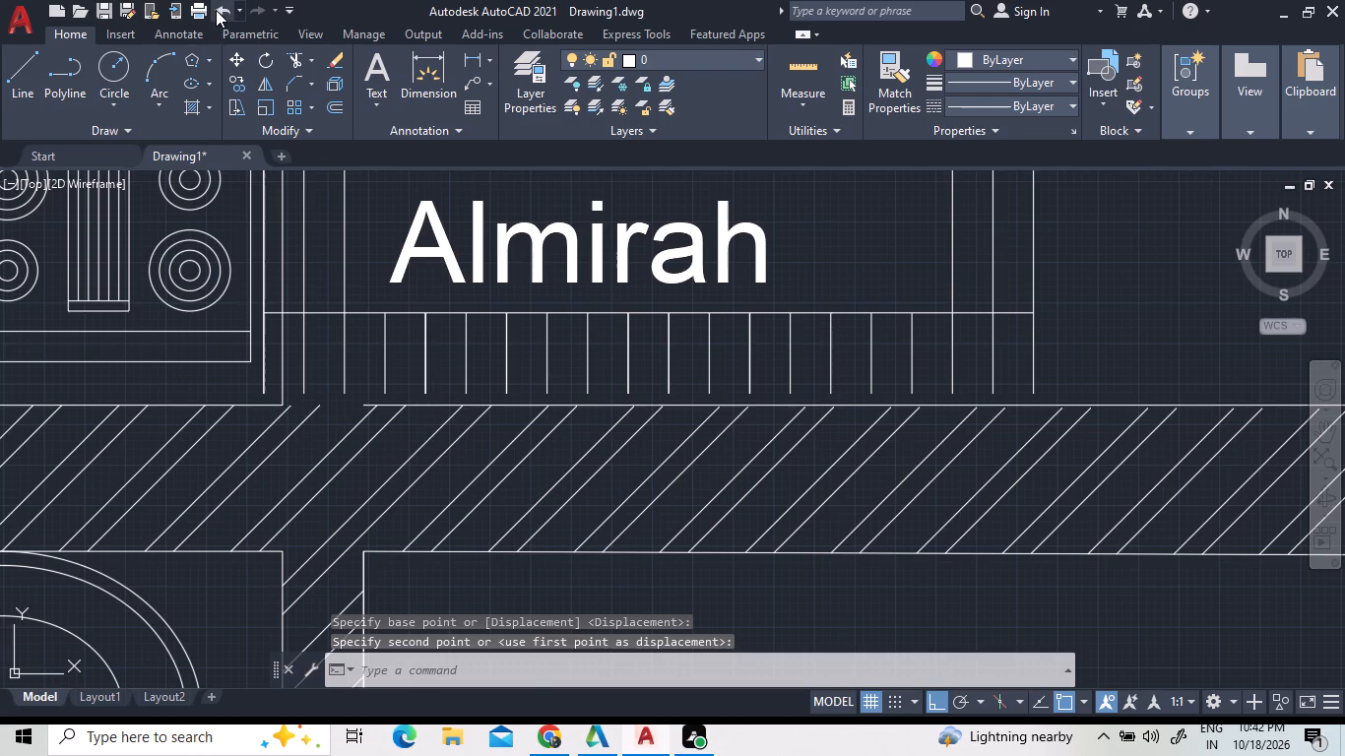
# Move the upper room's Almirah with its label west so its southwest corner meets the stove counter's southeast corner.
pyautogui.scroll(2, 325, 395)
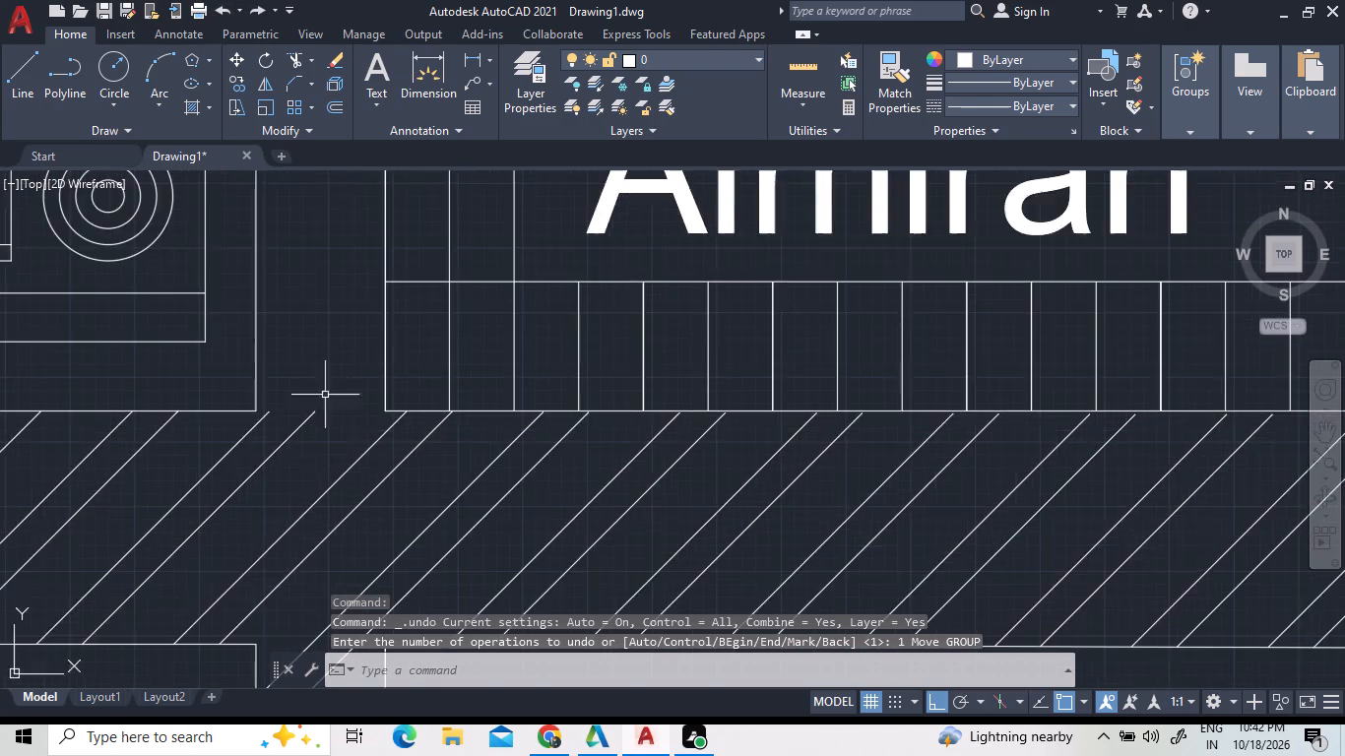
pyautogui.scroll(2, 475, 348)
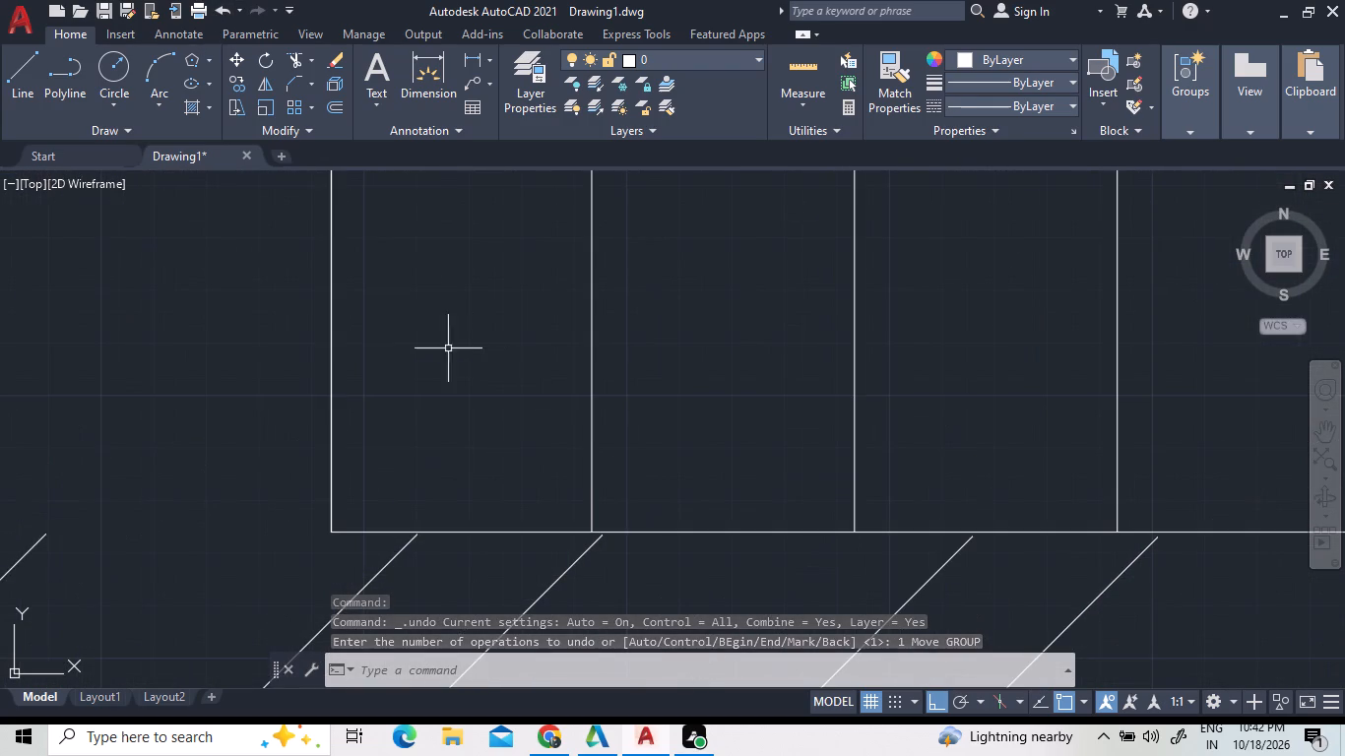
pyautogui.scroll(-6, 357, 375)
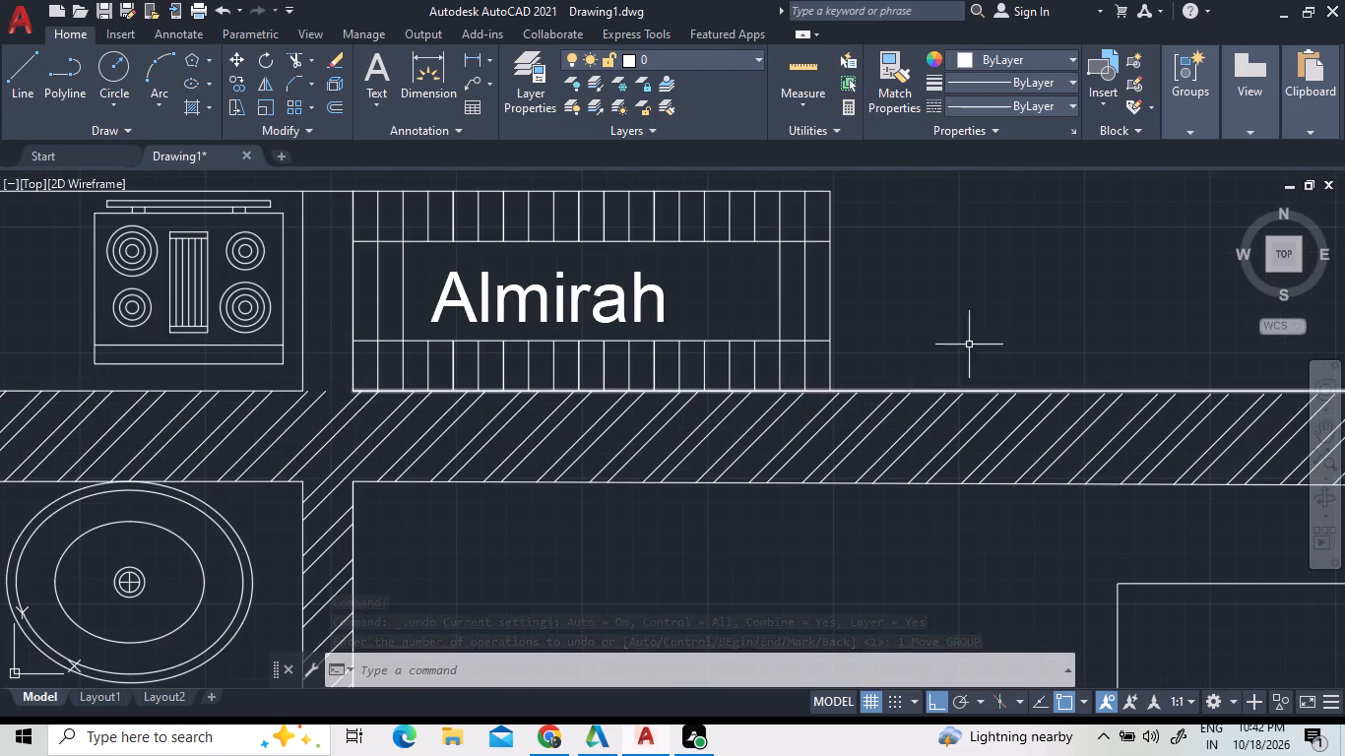
pyautogui.tripleClick(879, 367)
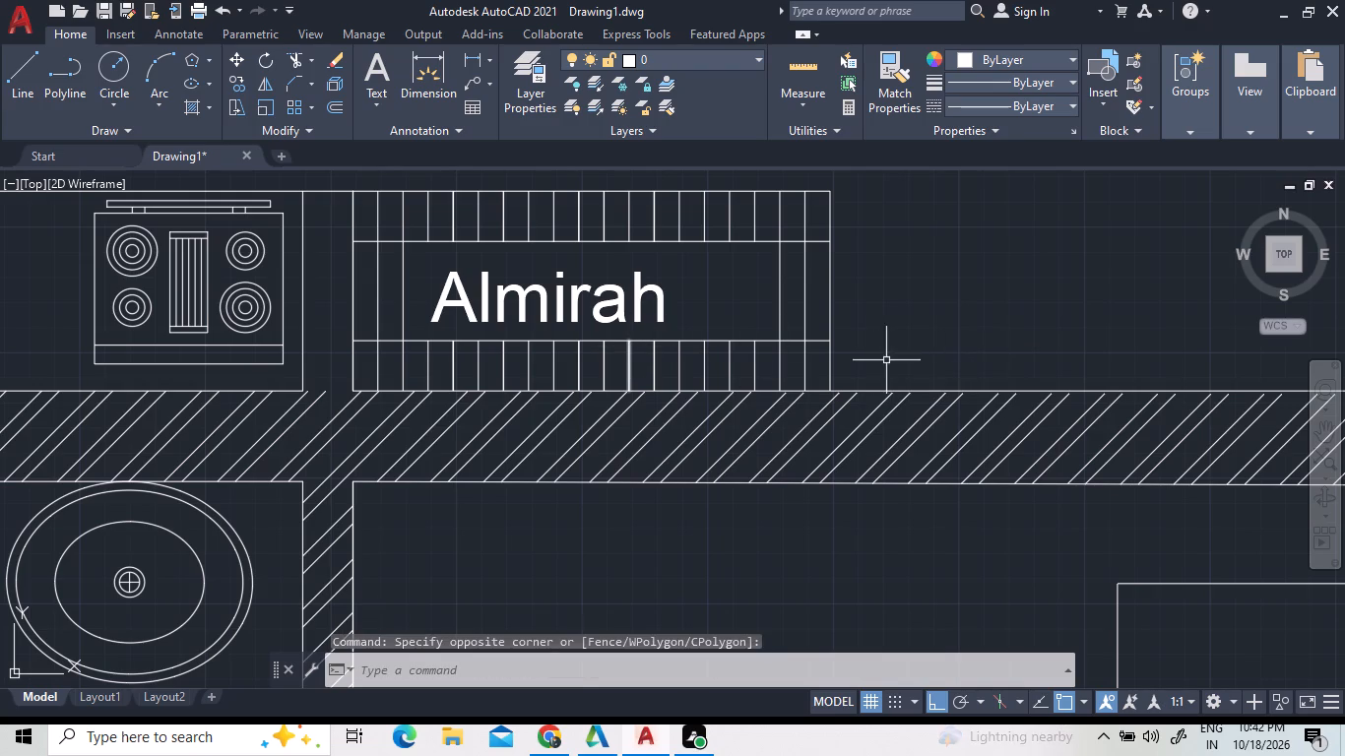
pyautogui.doubleClick(856, 362)
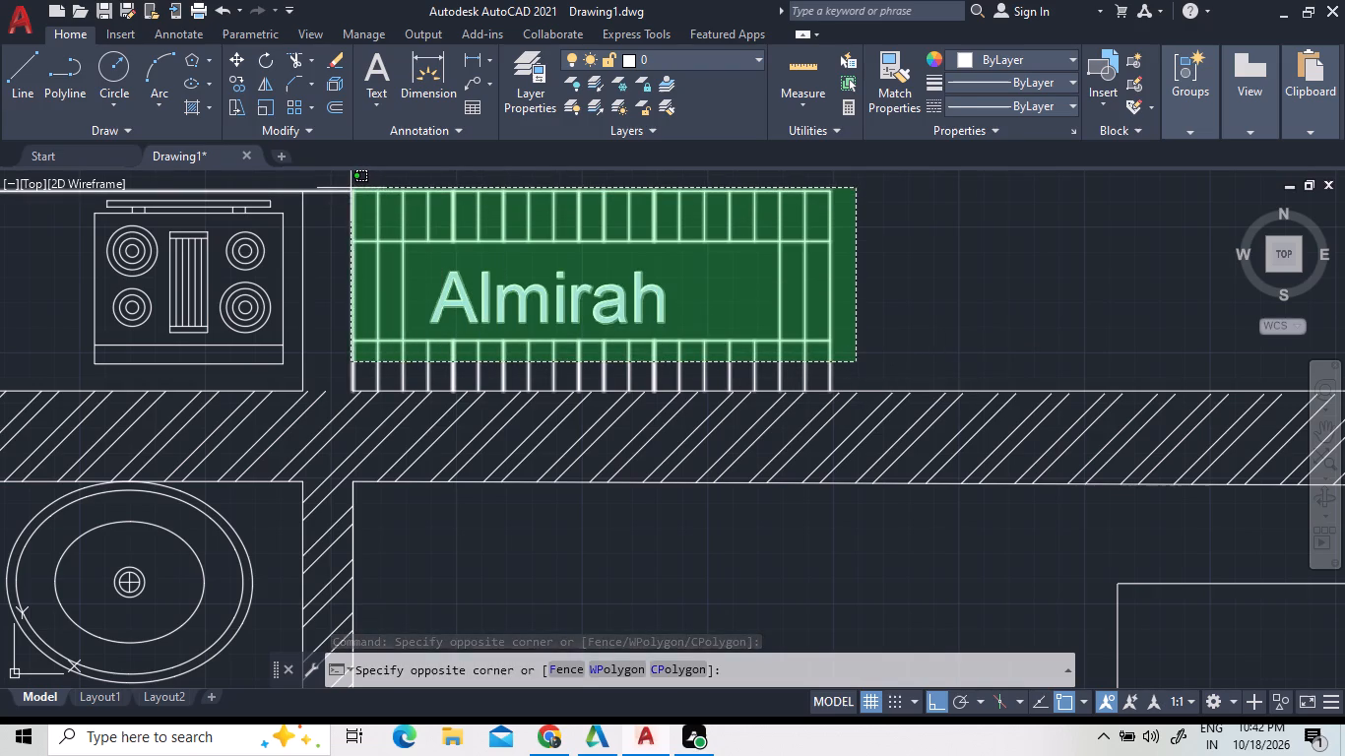
pyautogui.scroll(1, 351, 190)
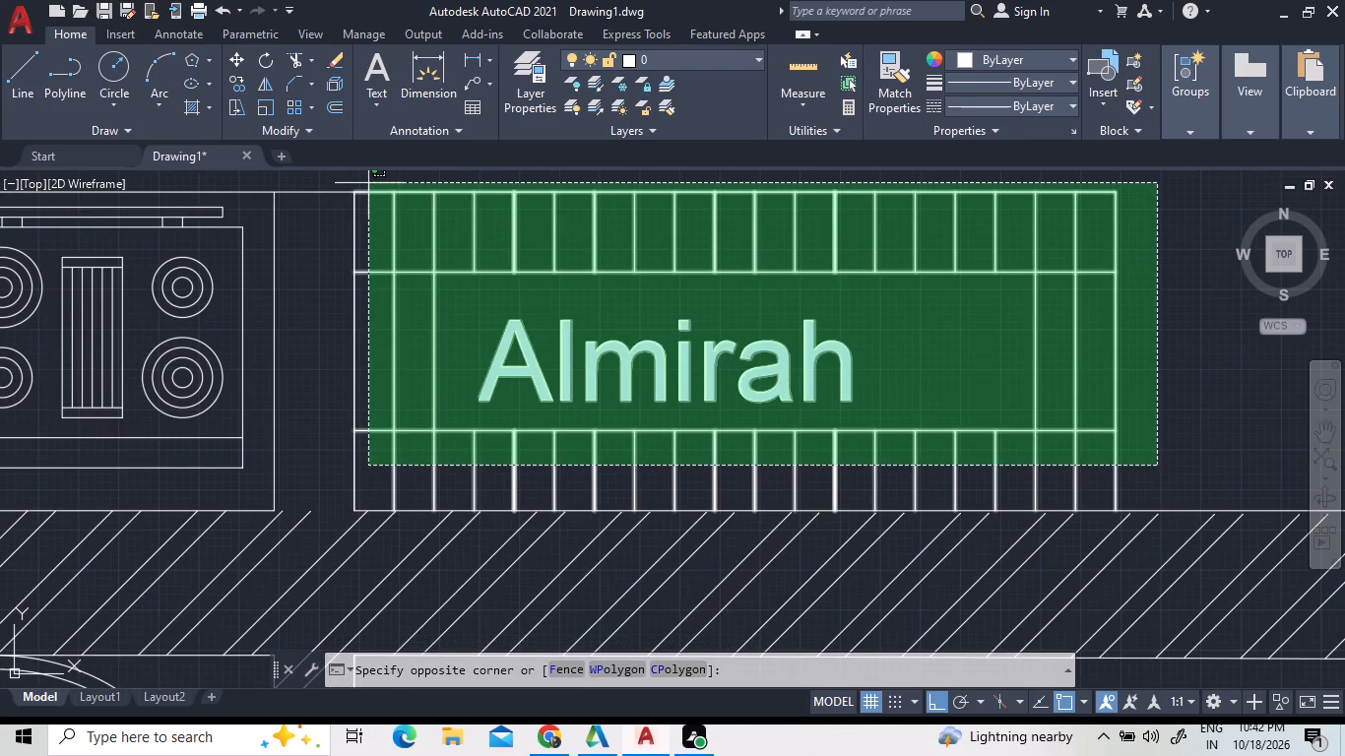
pyautogui.doubleClick(368, 183)
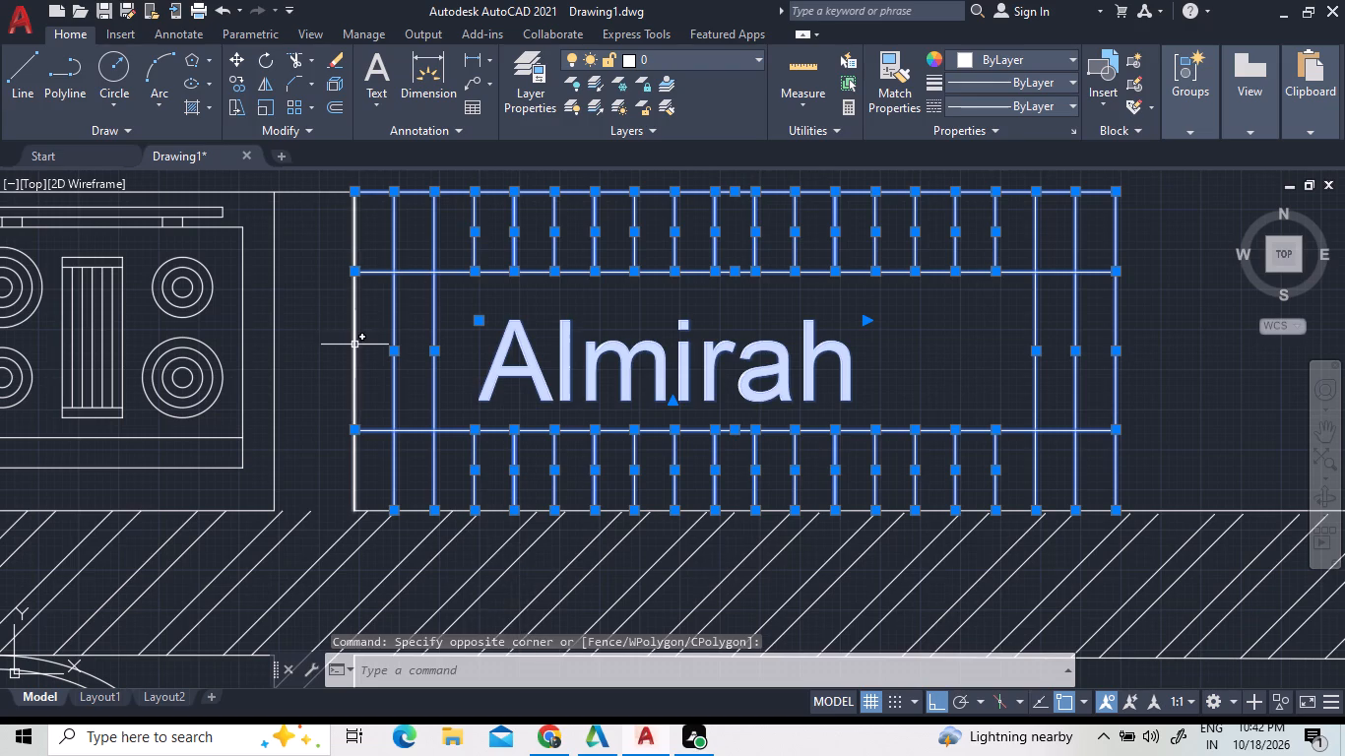
pyautogui.click(354, 346)
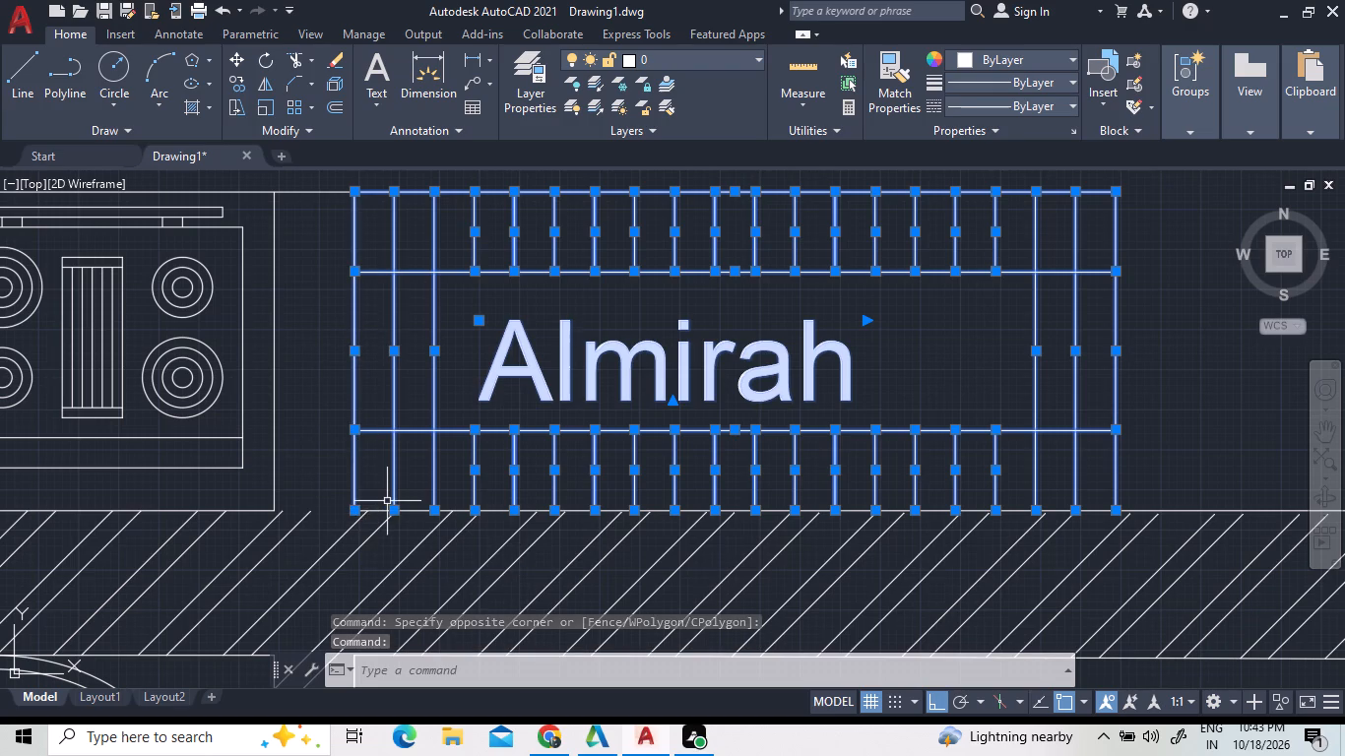
pyautogui.rightClick(290, 425)
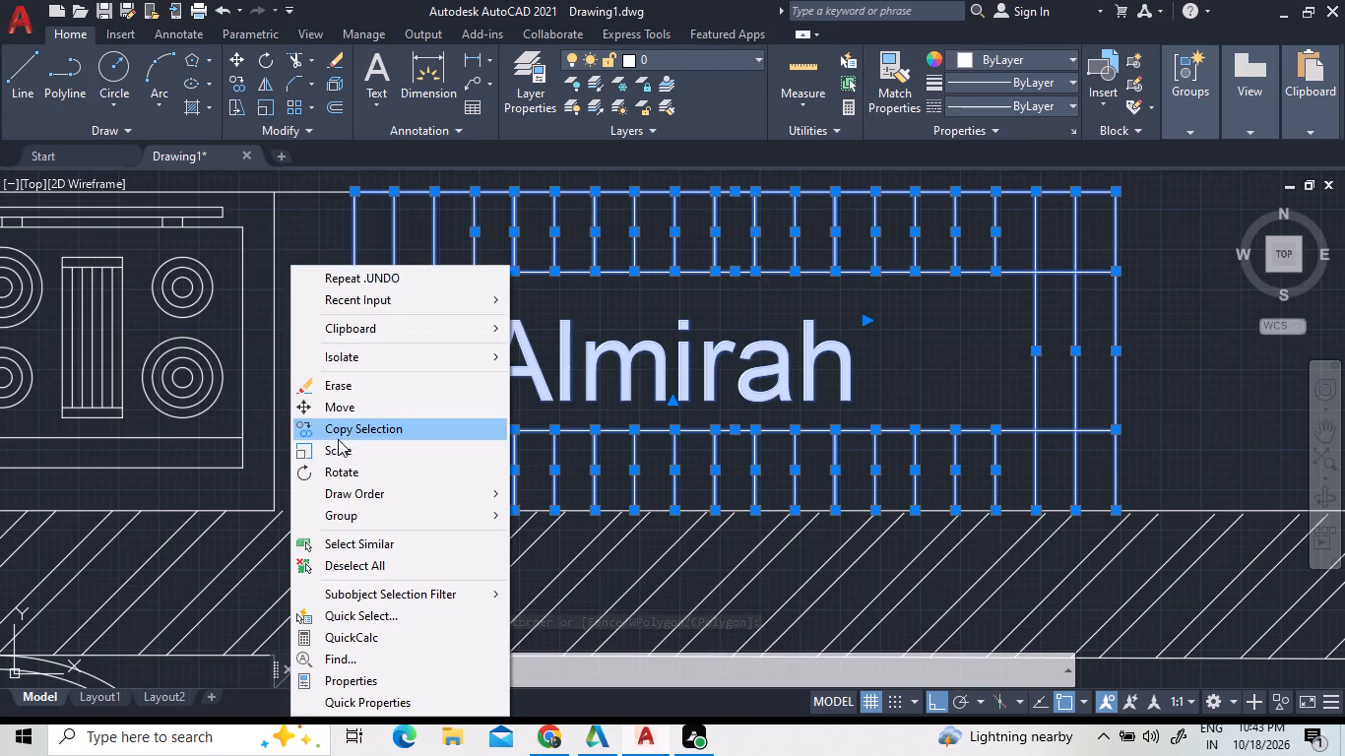
pyautogui.click(351, 406)
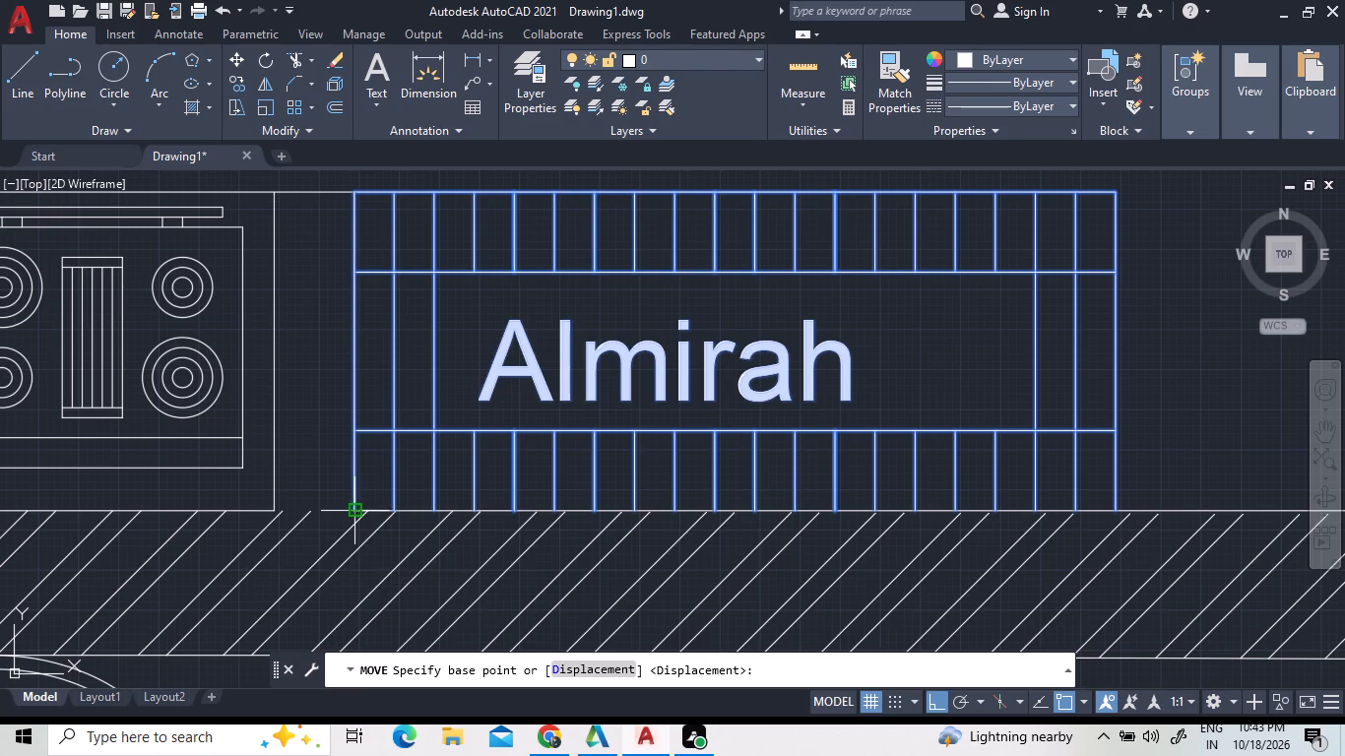
pyautogui.click(354, 515)
pyautogui.scroll(2, 271, 514)
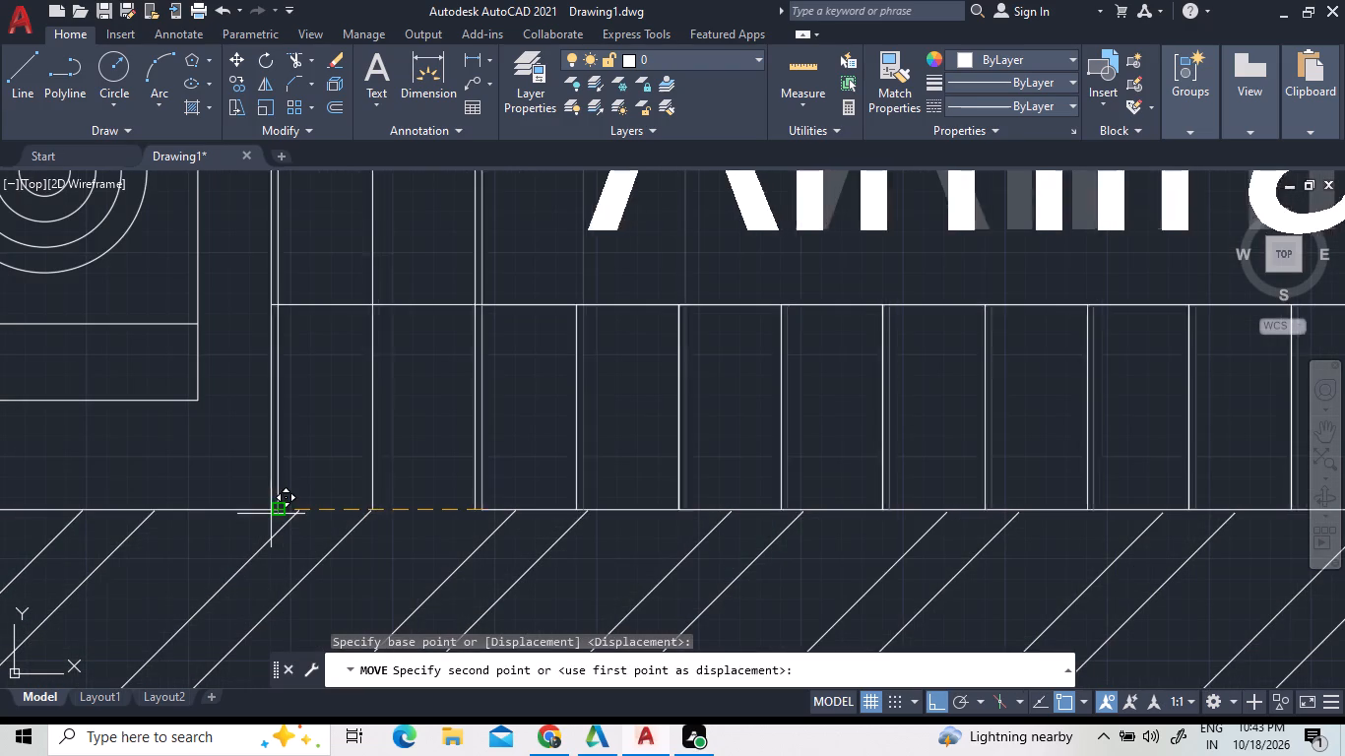
pyautogui.scroll(4, 281, 516)
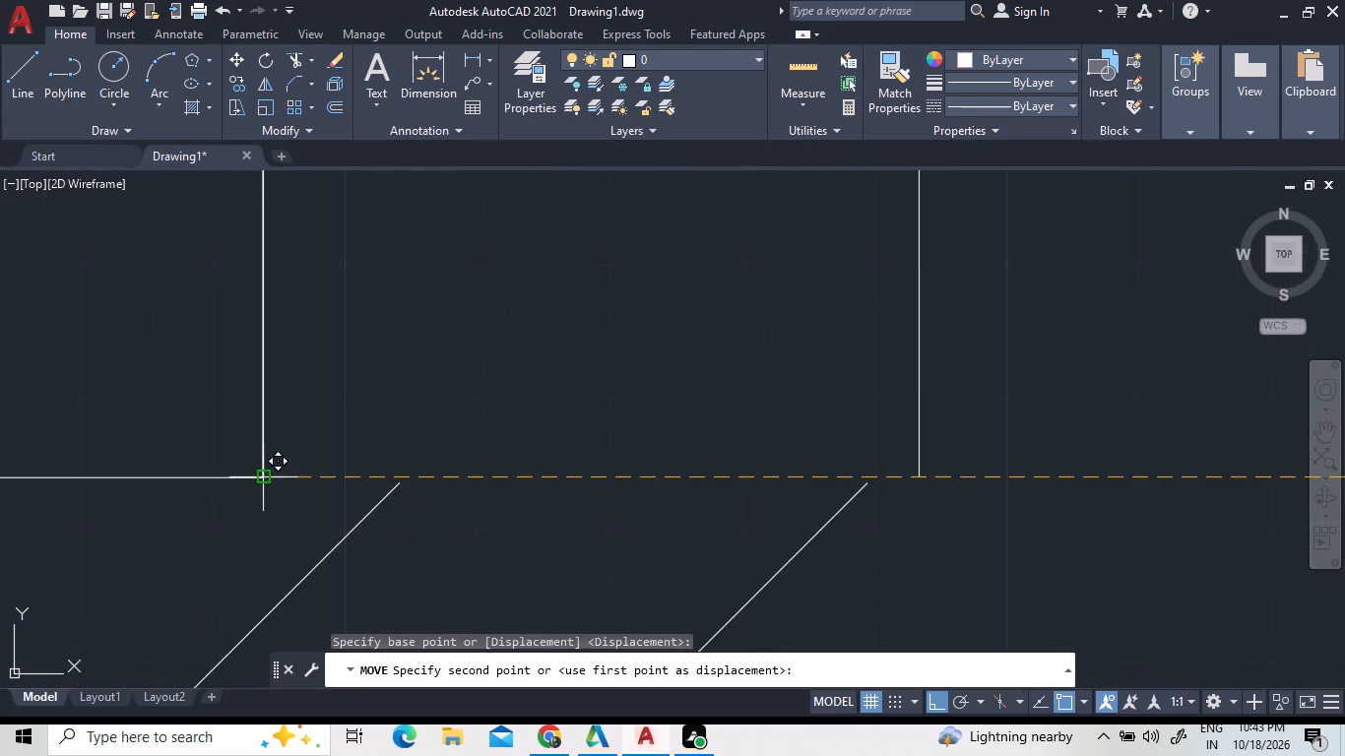
pyautogui.click(260, 475)
pyautogui.scroll(-4, 355, 522)
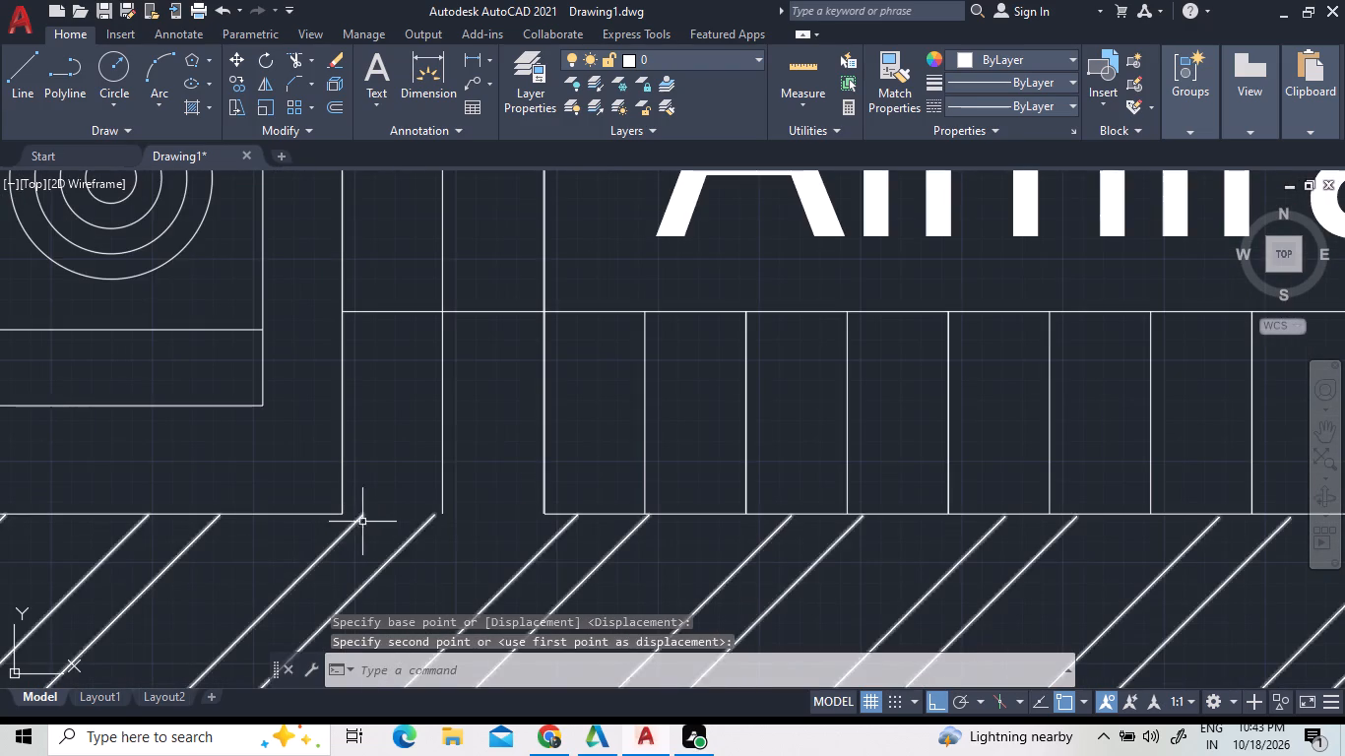
pyautogui.scroll(-4, 759, 522)
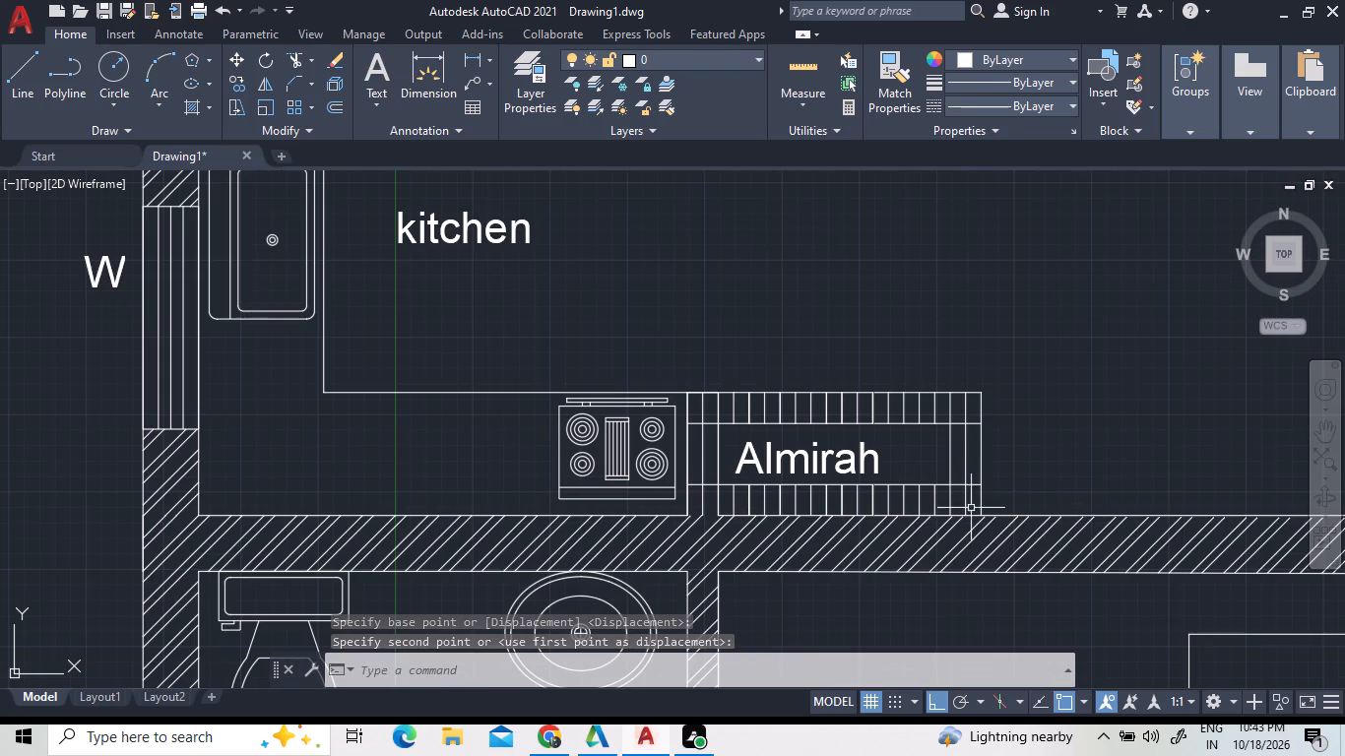
# Extend the shared wall's north edge line beneath the Almirah west to the stove counter's edge, closing the gap.
pyautogui.scroll(3, 719, 507)
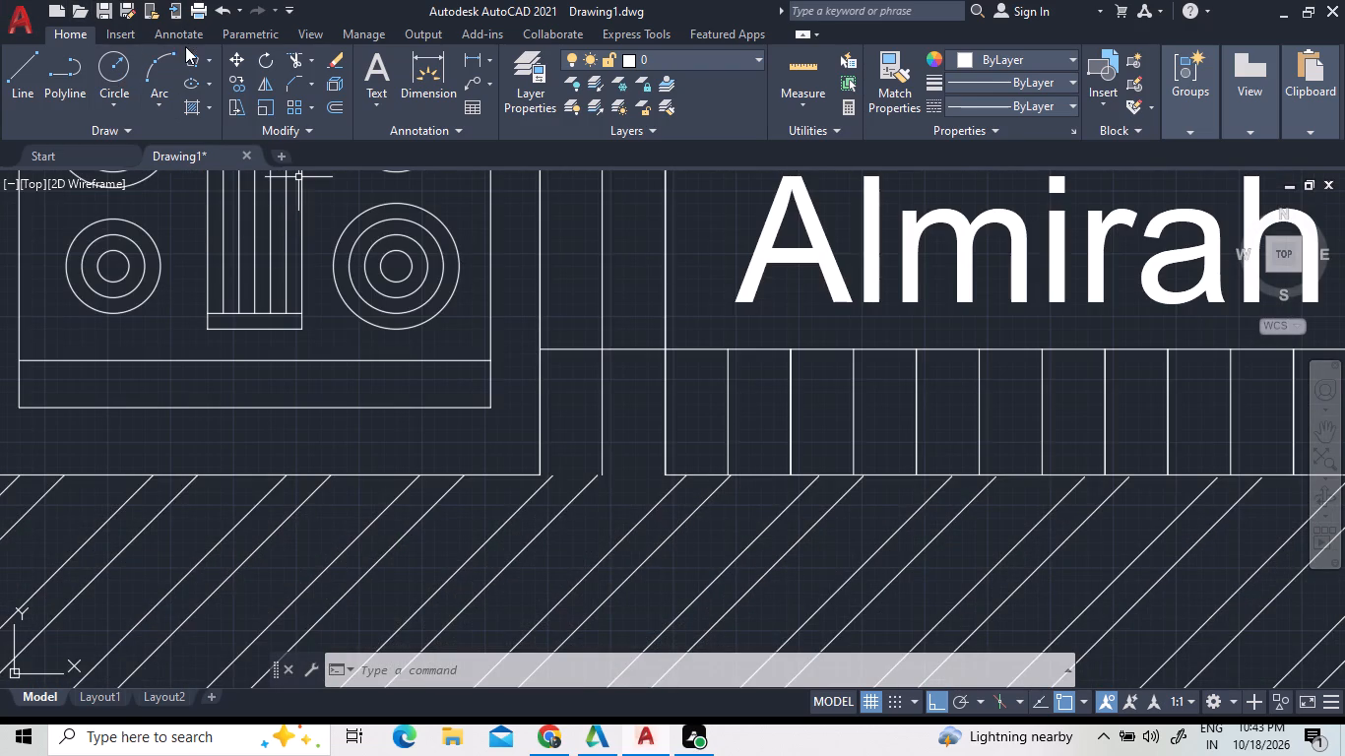
pyautogui.click(315, 60)
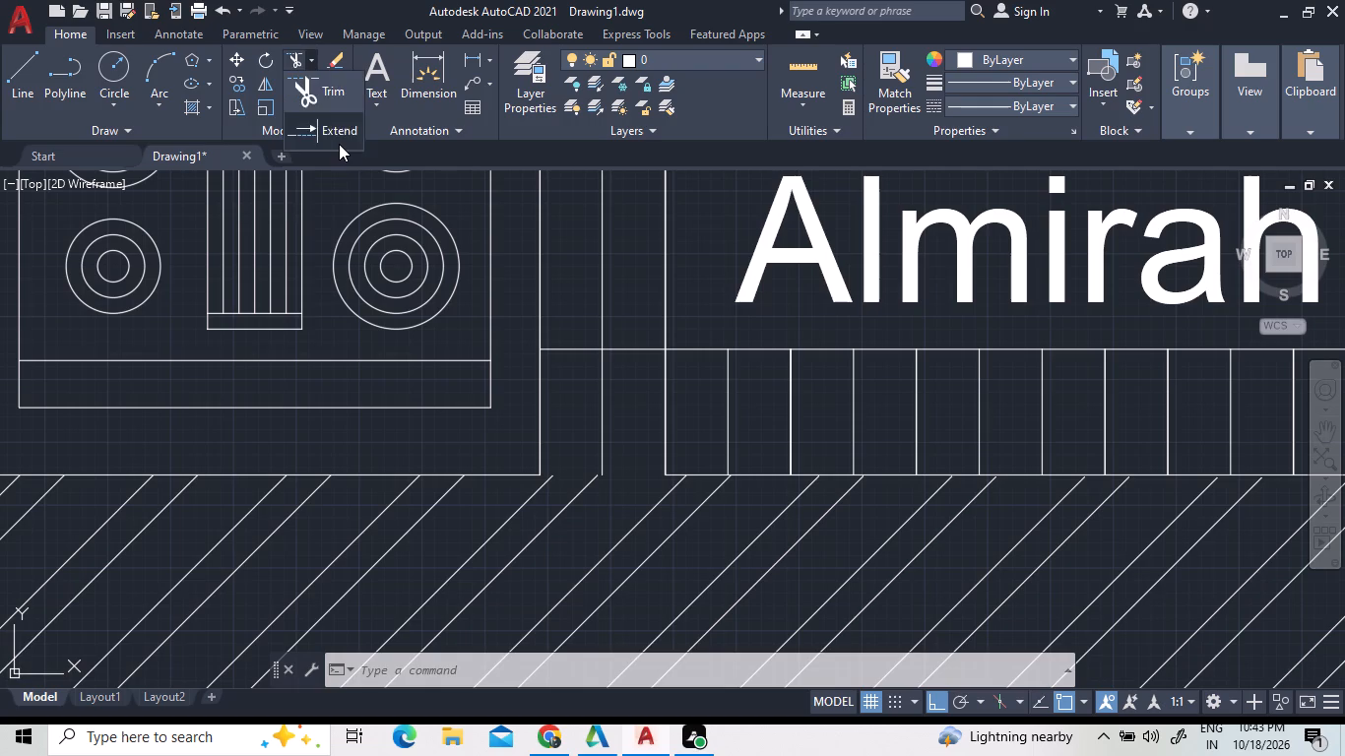
pyautogui.doubleClick(339, 144)
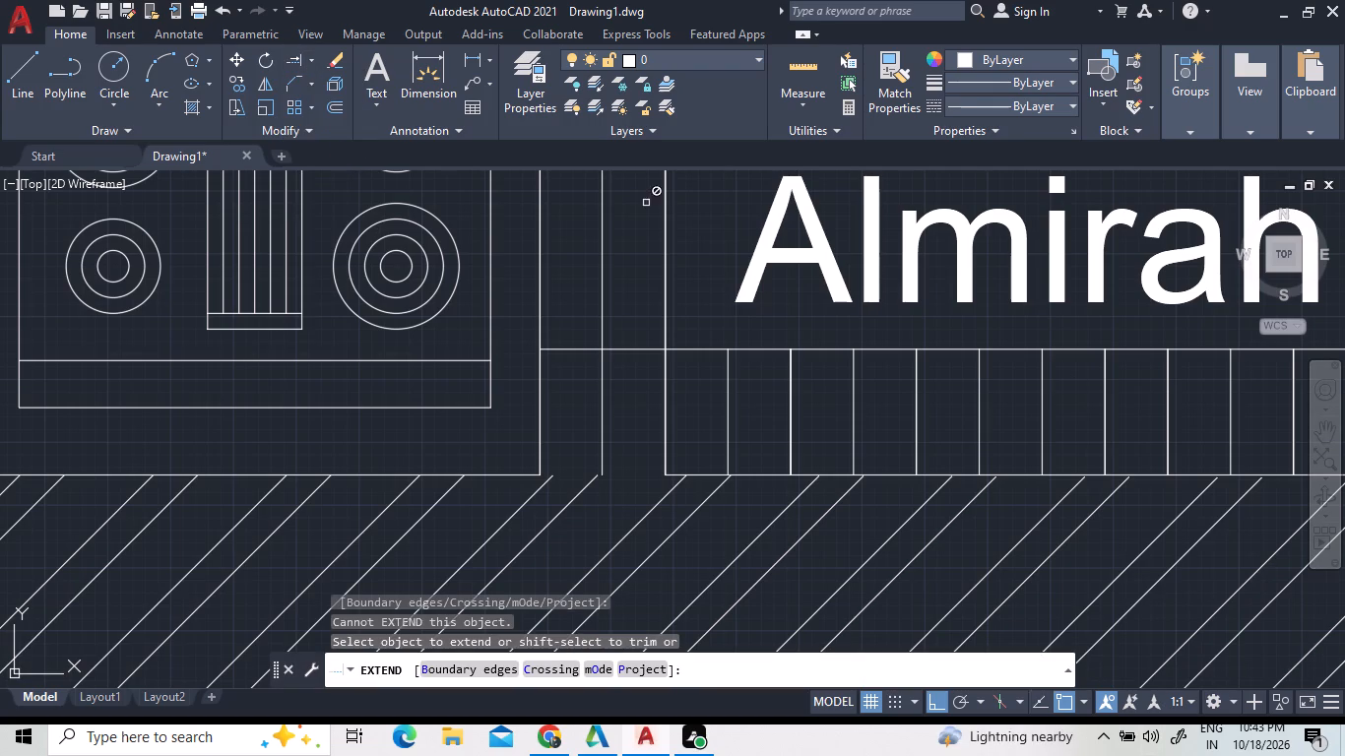
pyautogui.click(700, 472)
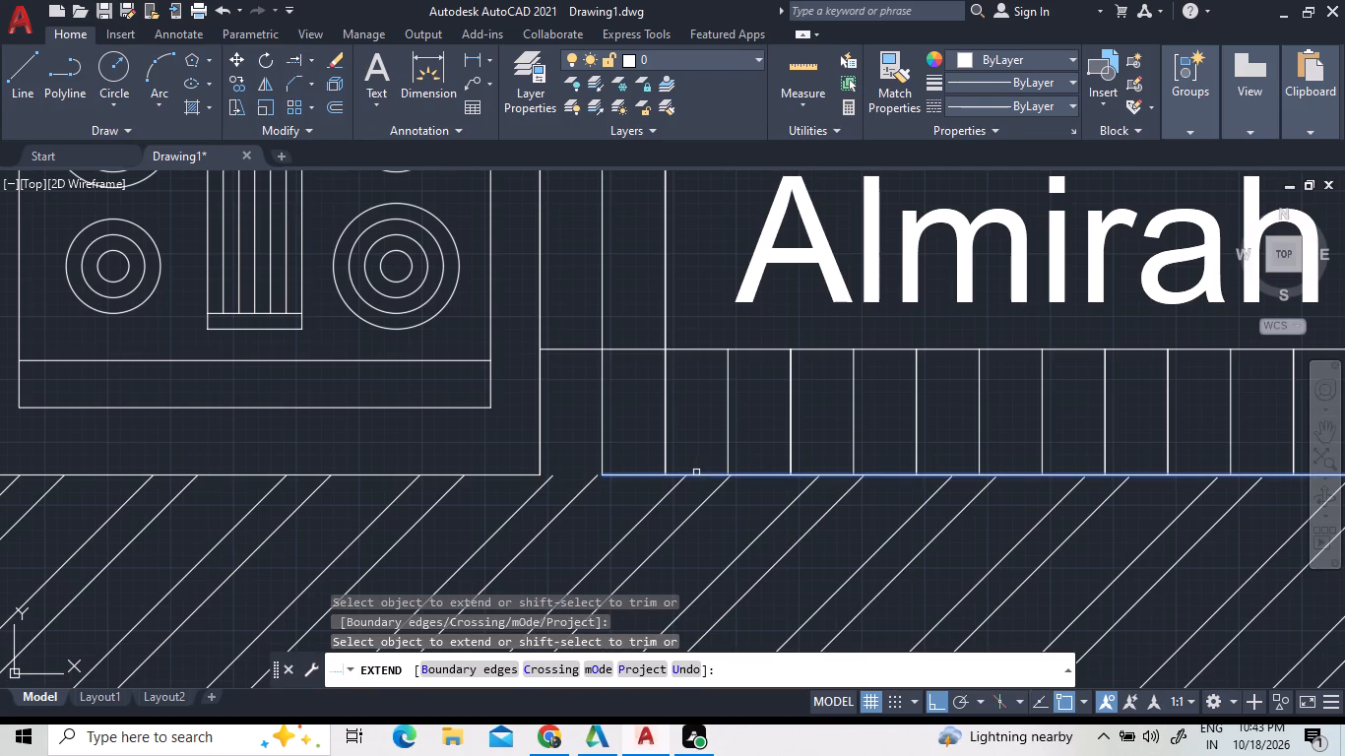
pyautogui.tripleClick(695, 474)
pyautogui.doubleClick(686, 474)
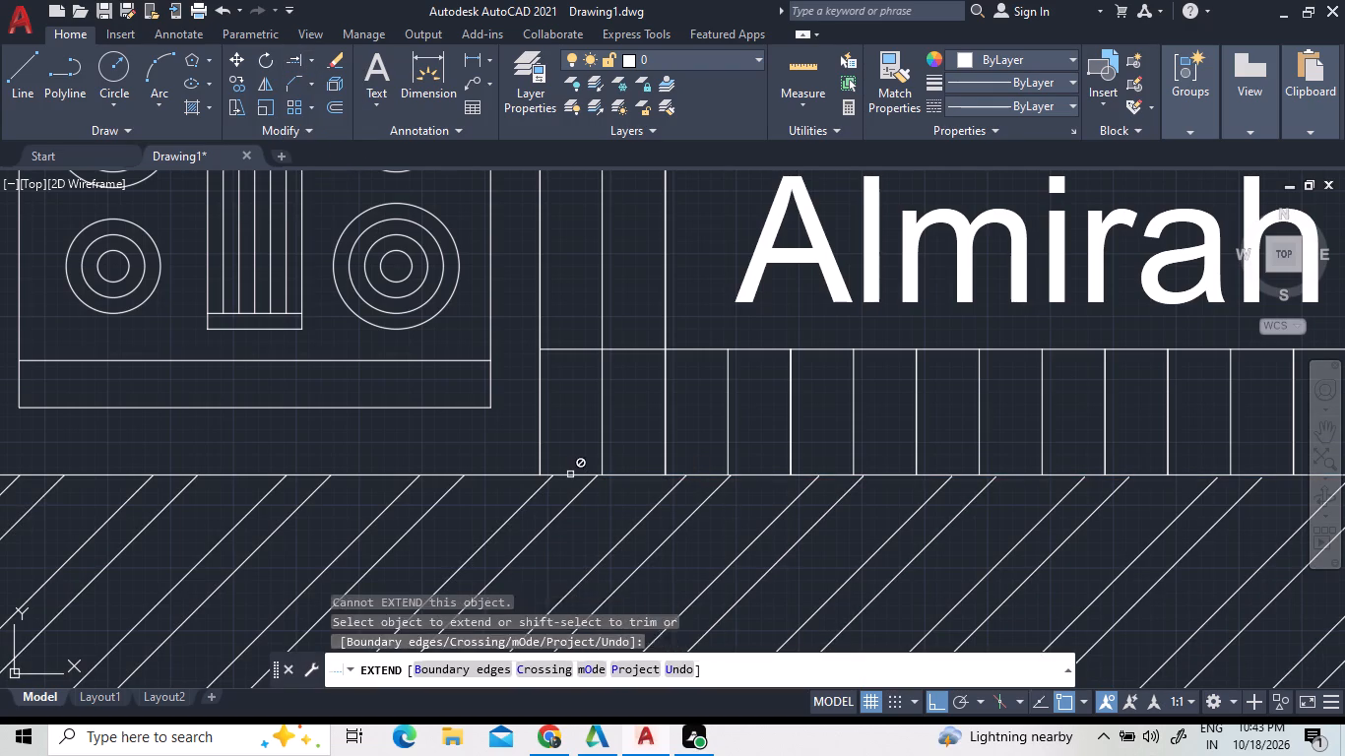
pyautogui.scroll(2, 571, 484)
pyautogui.rightClick(662, 505)
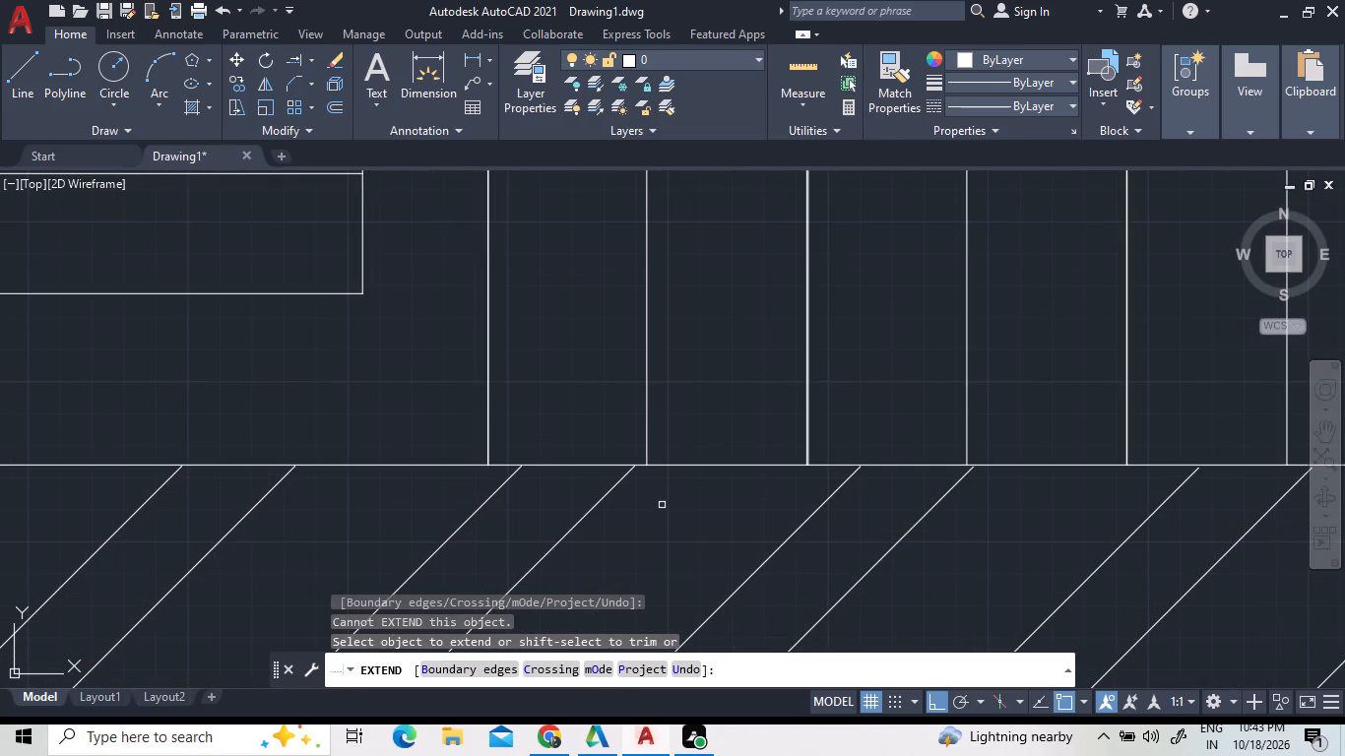
pyautogui.click(784, 257)
# Hatch the three cells of the Almirah's westernmost strip beside the stove with the ANSI32 pattern at scale 5.
pyautogui.scroll(-1, 444, 705)
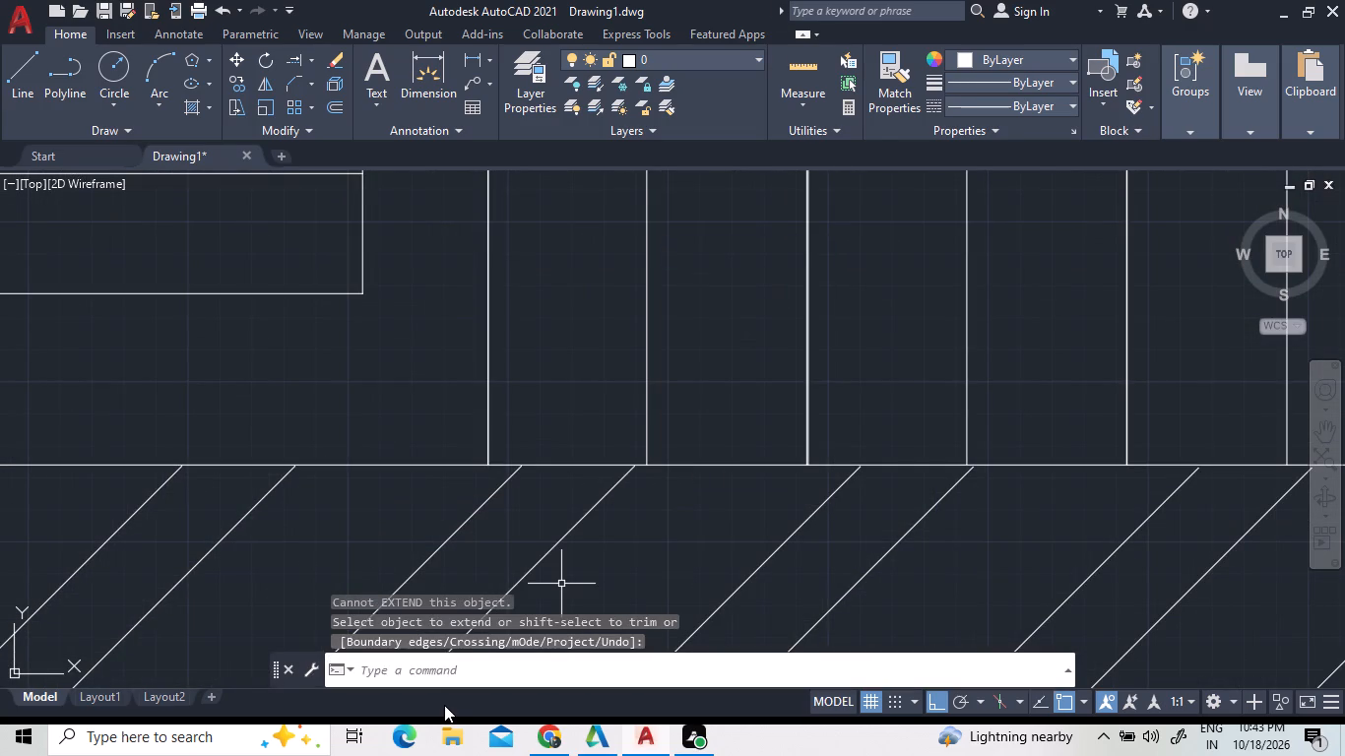
pyautogui.scroll(-3, 444, 705)
pyautogui.scroll(-8, 616, 403)
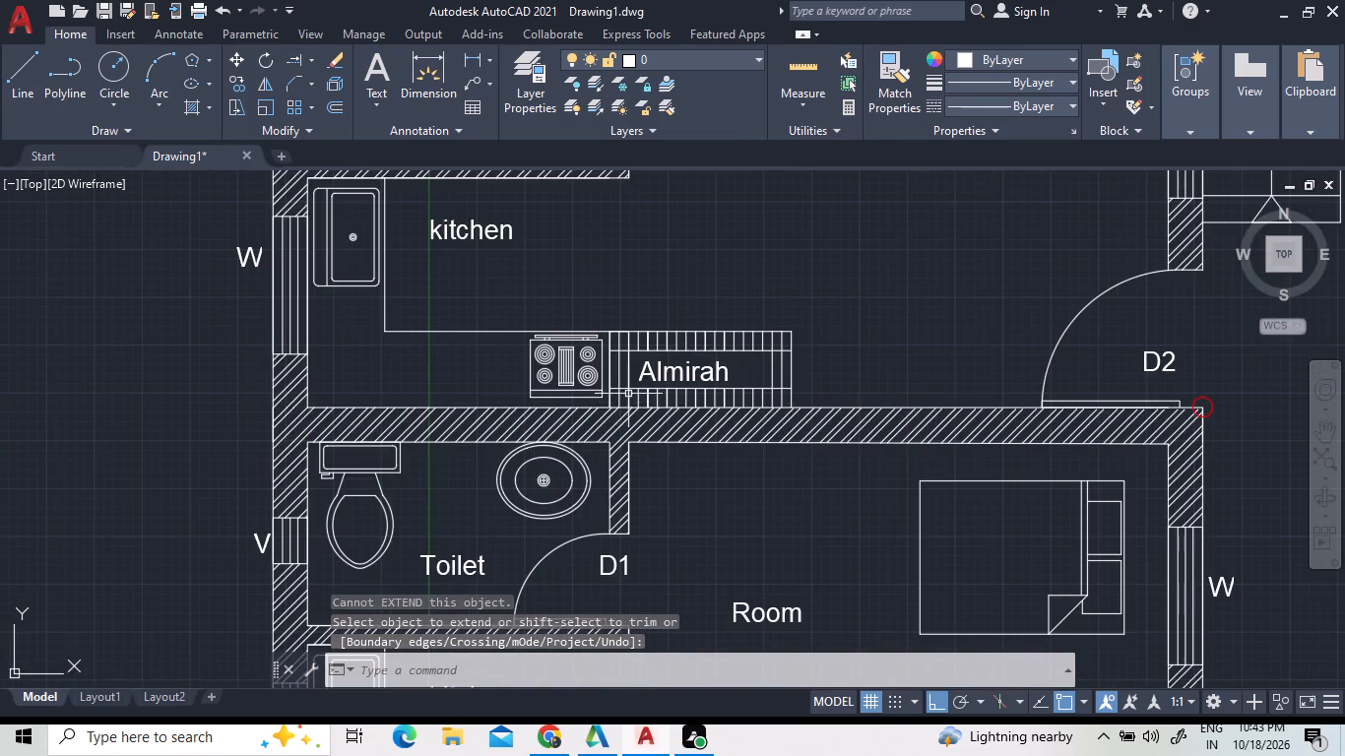
pyautogui.scroll(1, 672, 343)
pyautogui.scroll(1, 547, 375)
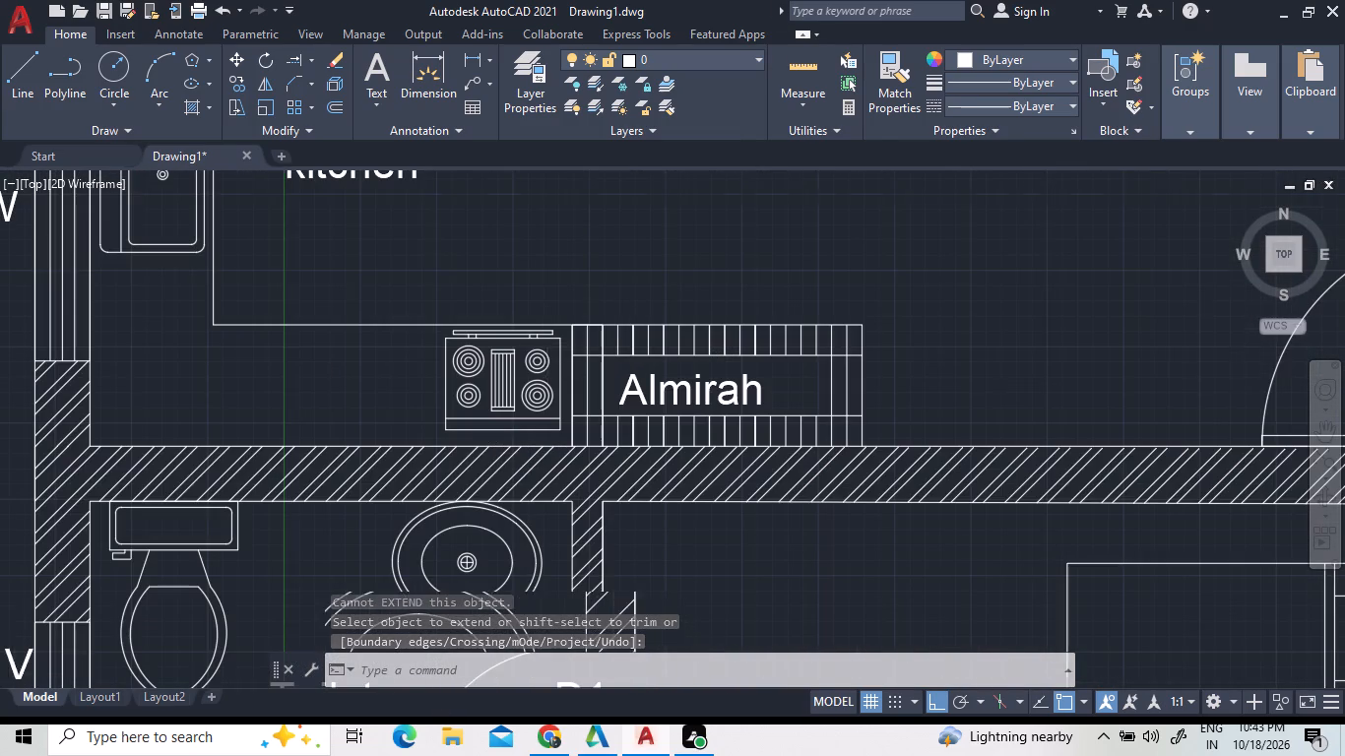
pyautogui.scroll(1, 549, 373)
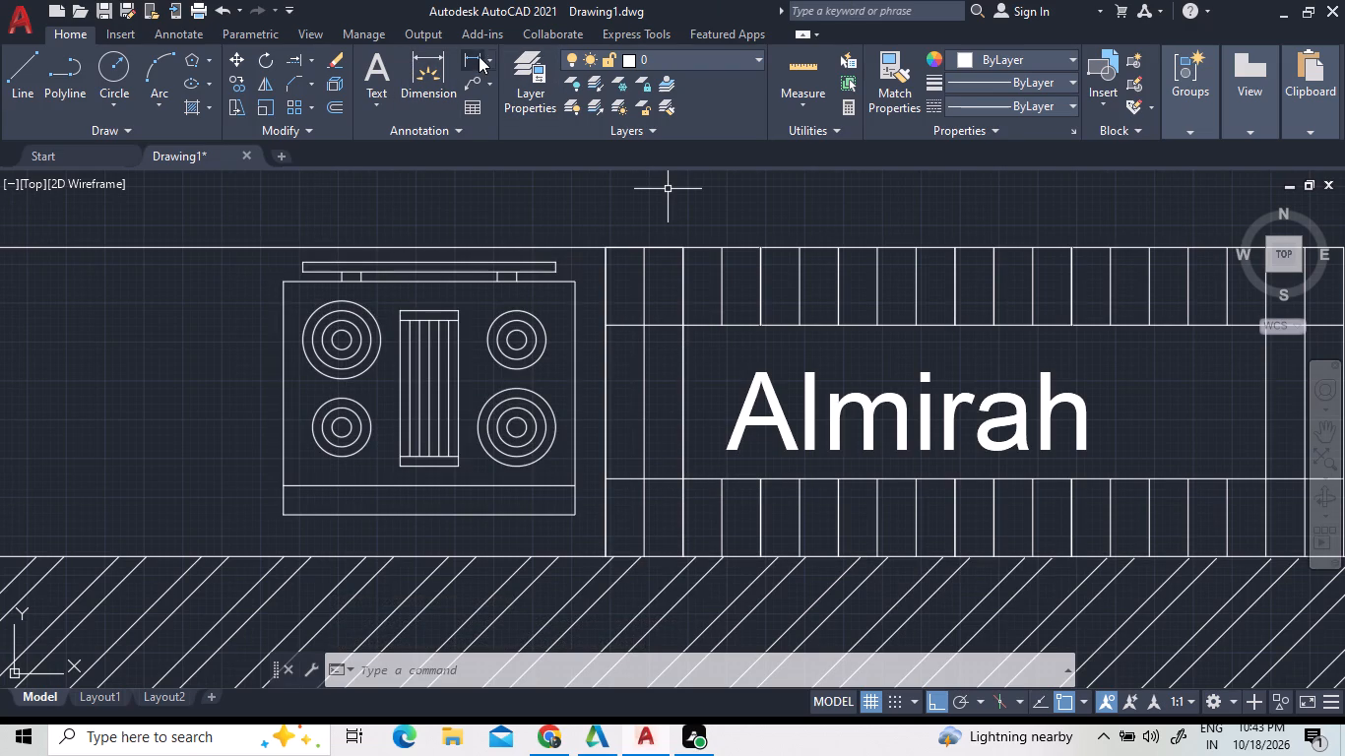
pyautogui.click(192, 110)
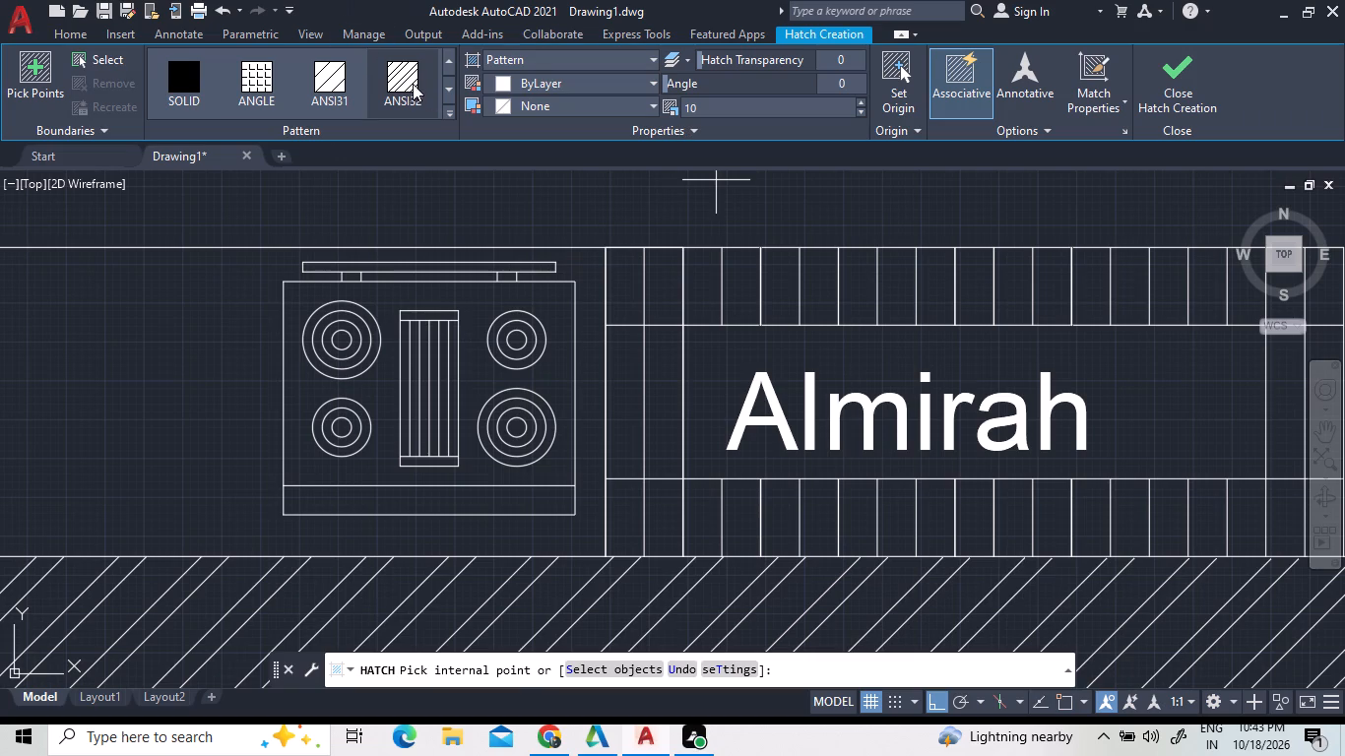
pyautogui.click(412, 84)
pyautogui.doubleClick(618, 416)
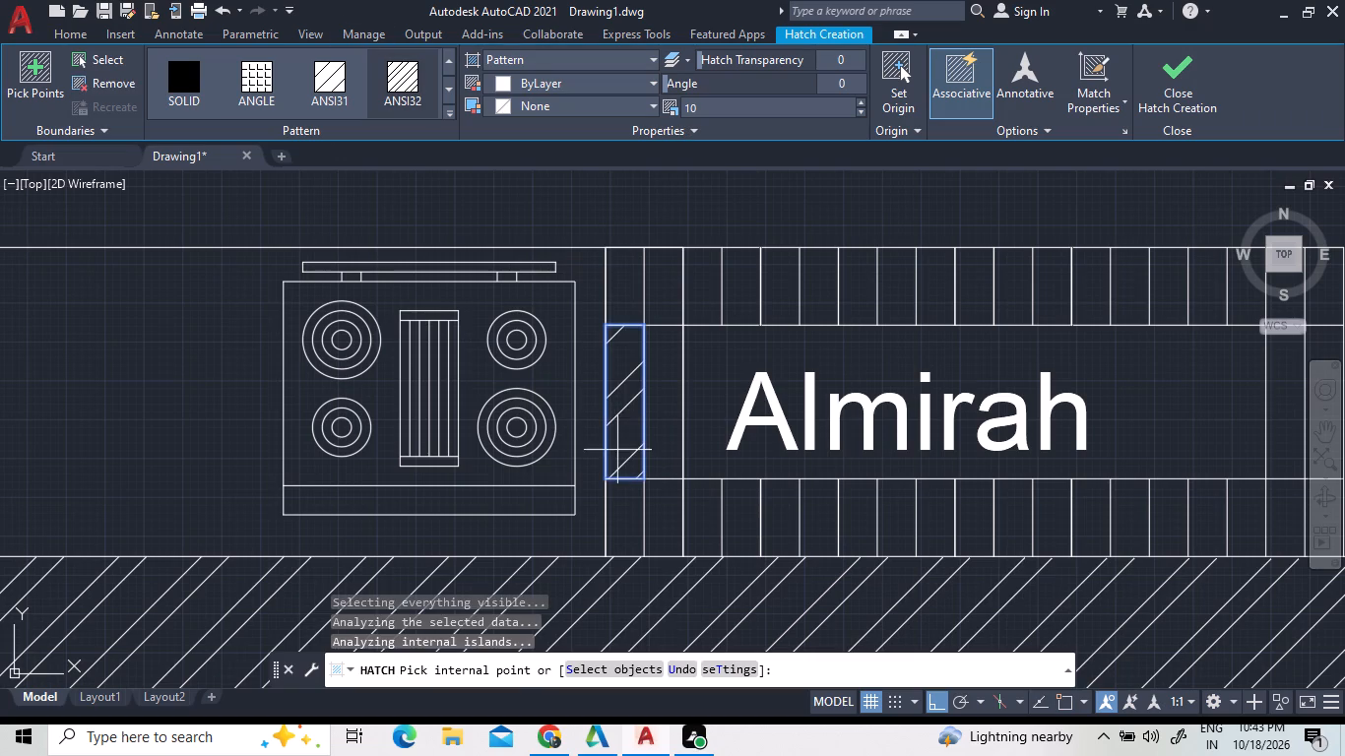
pyautogui.tripleClick(625, 520)
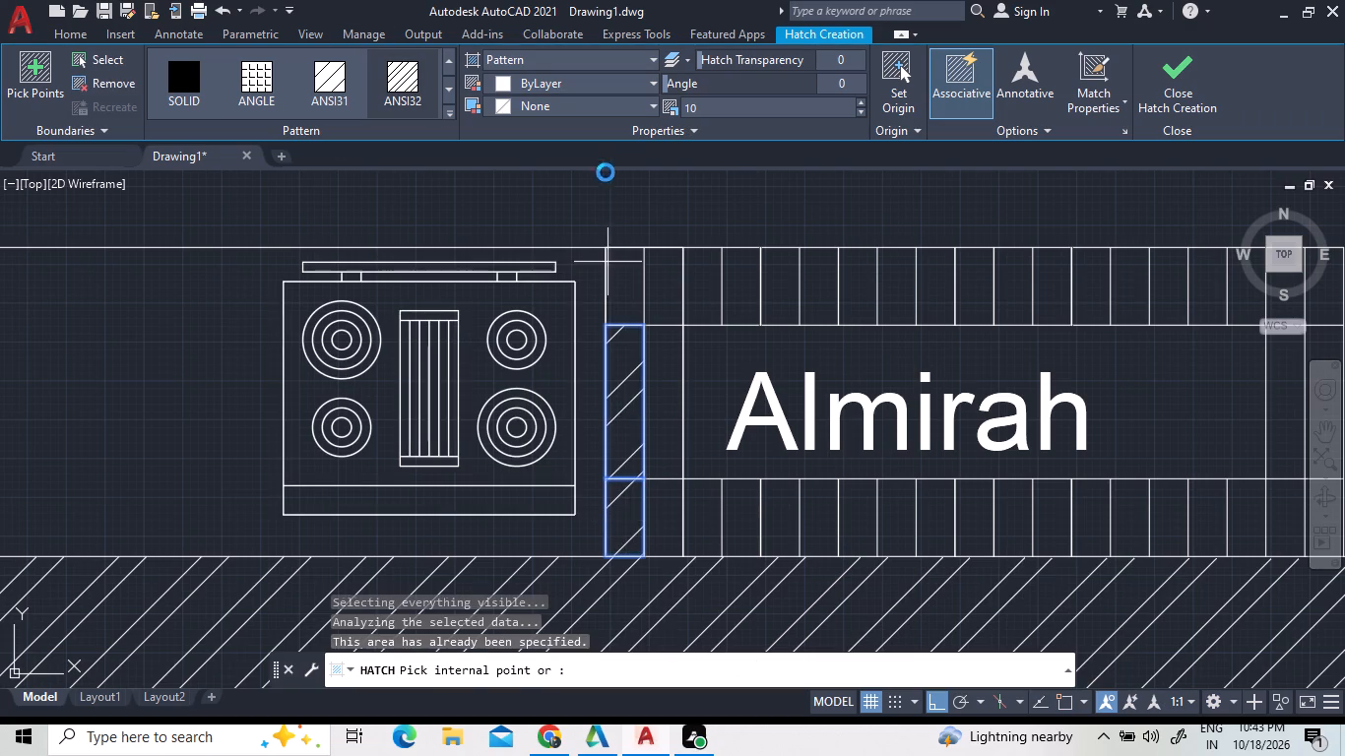
pyautogui.click(628, 307)
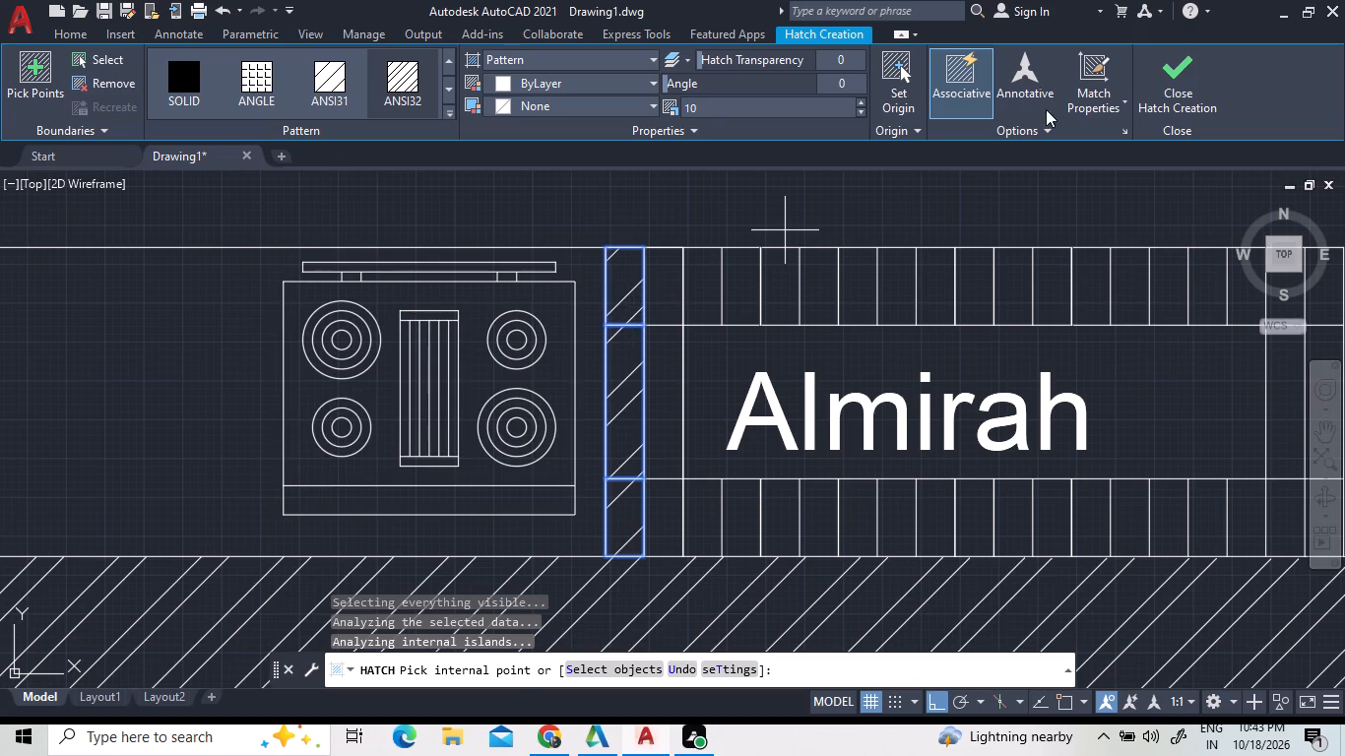
pyautogui.doubleClick(696, 104)
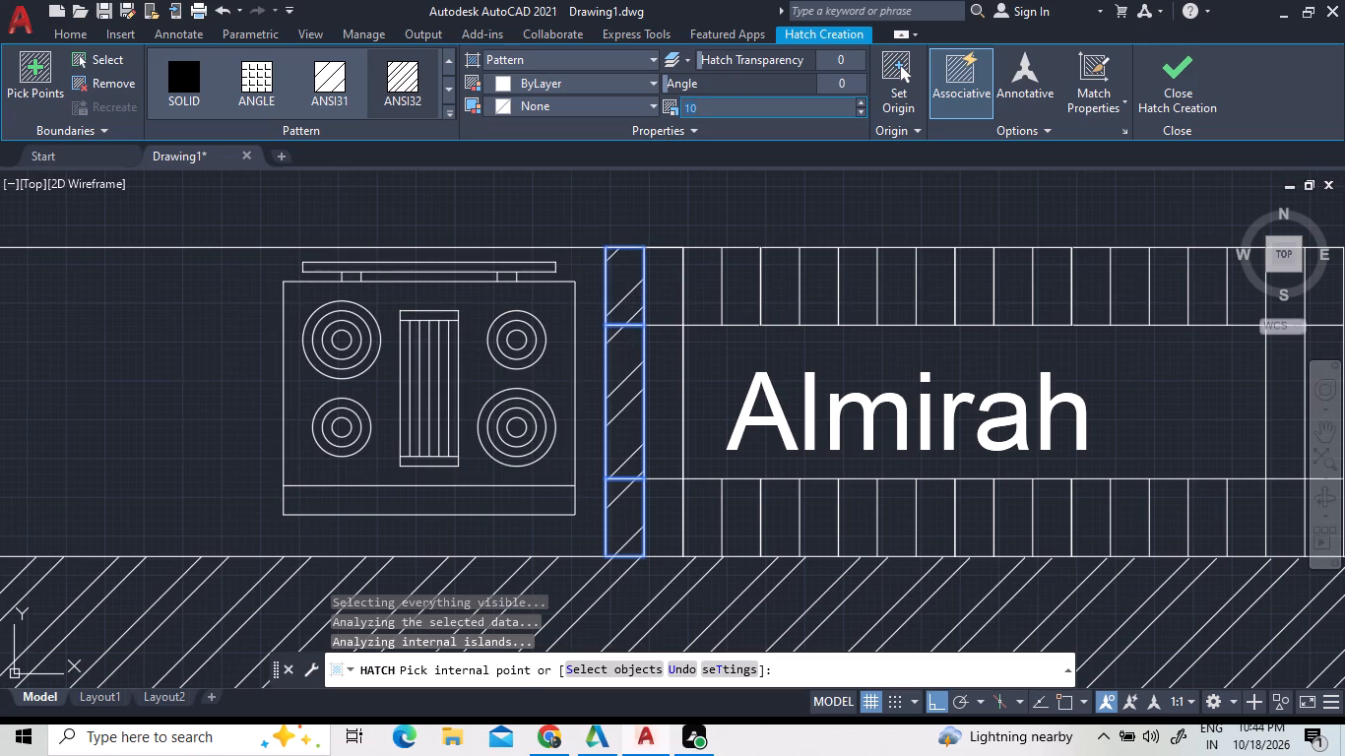
pyautogui.press('5')
pyautogui.press('Return')
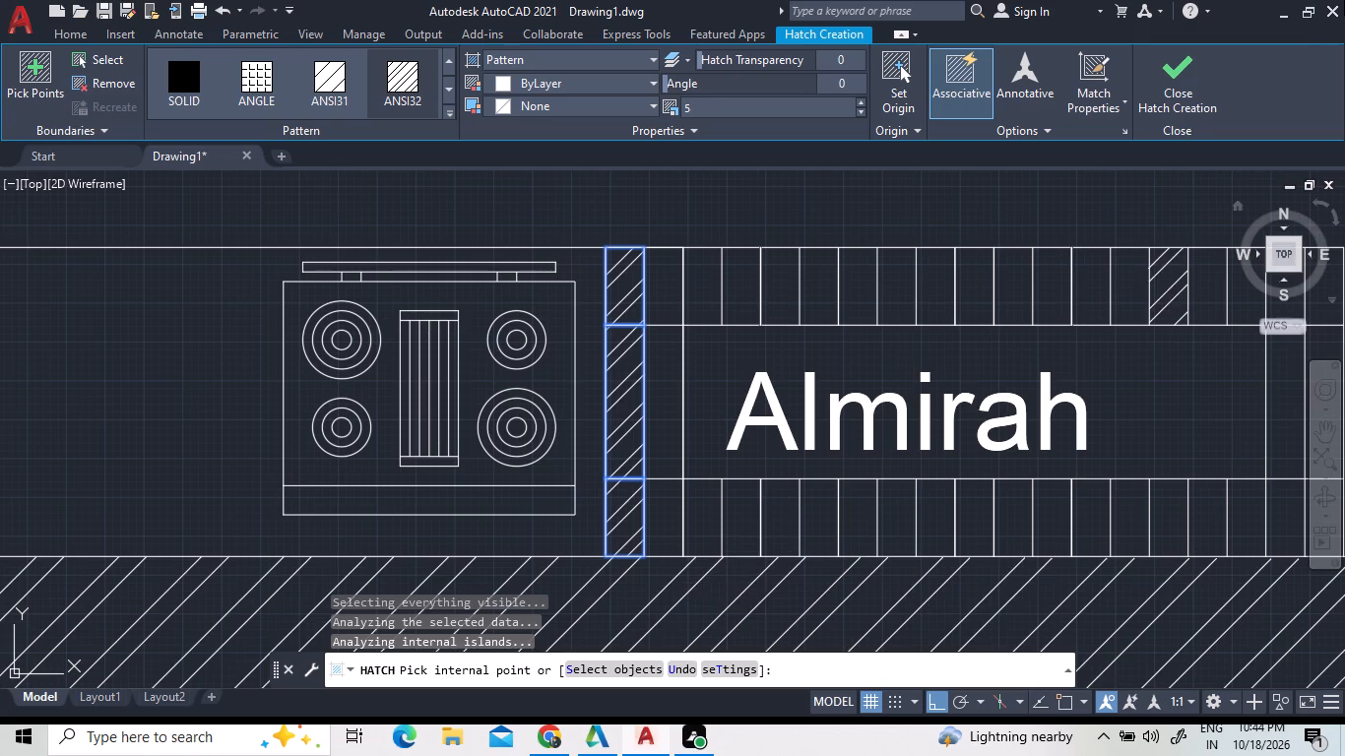
pyautogui.doubleClick(1177, 66)
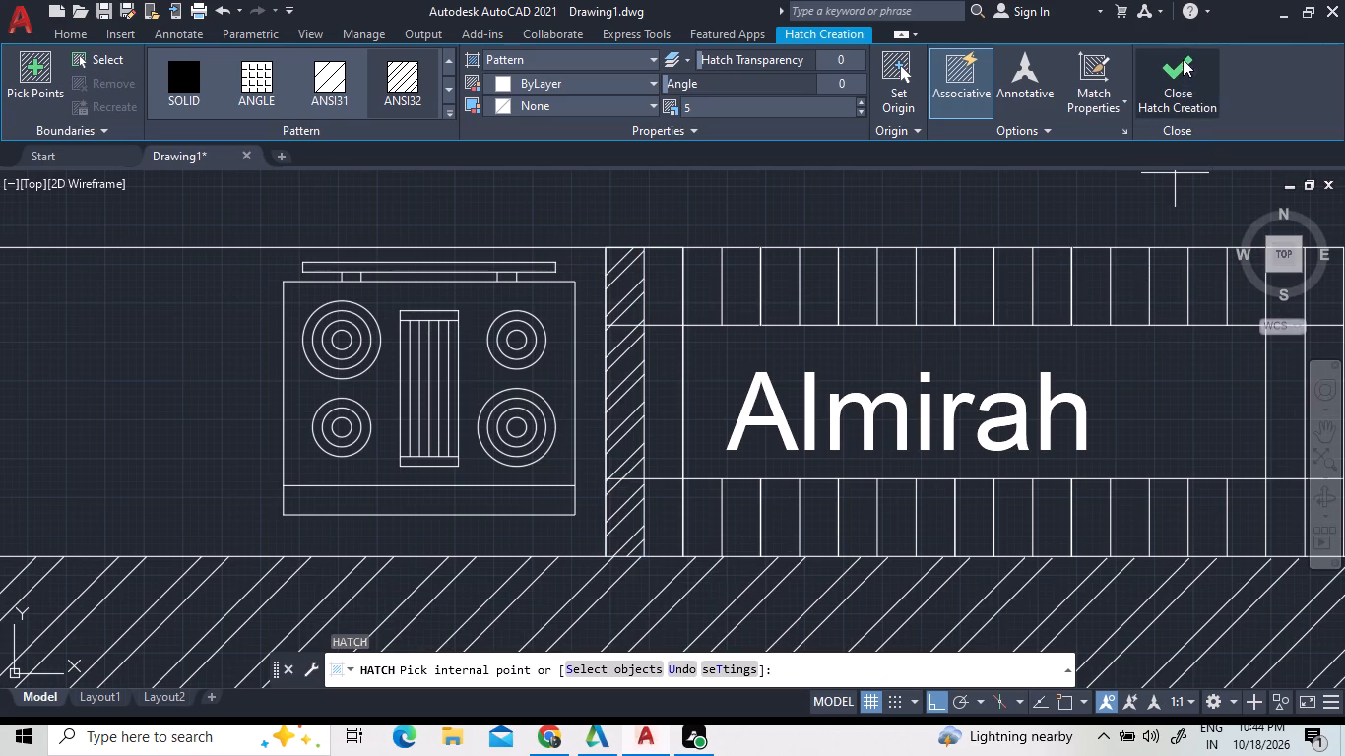
pyautogui.tripleClick(1183, 82)
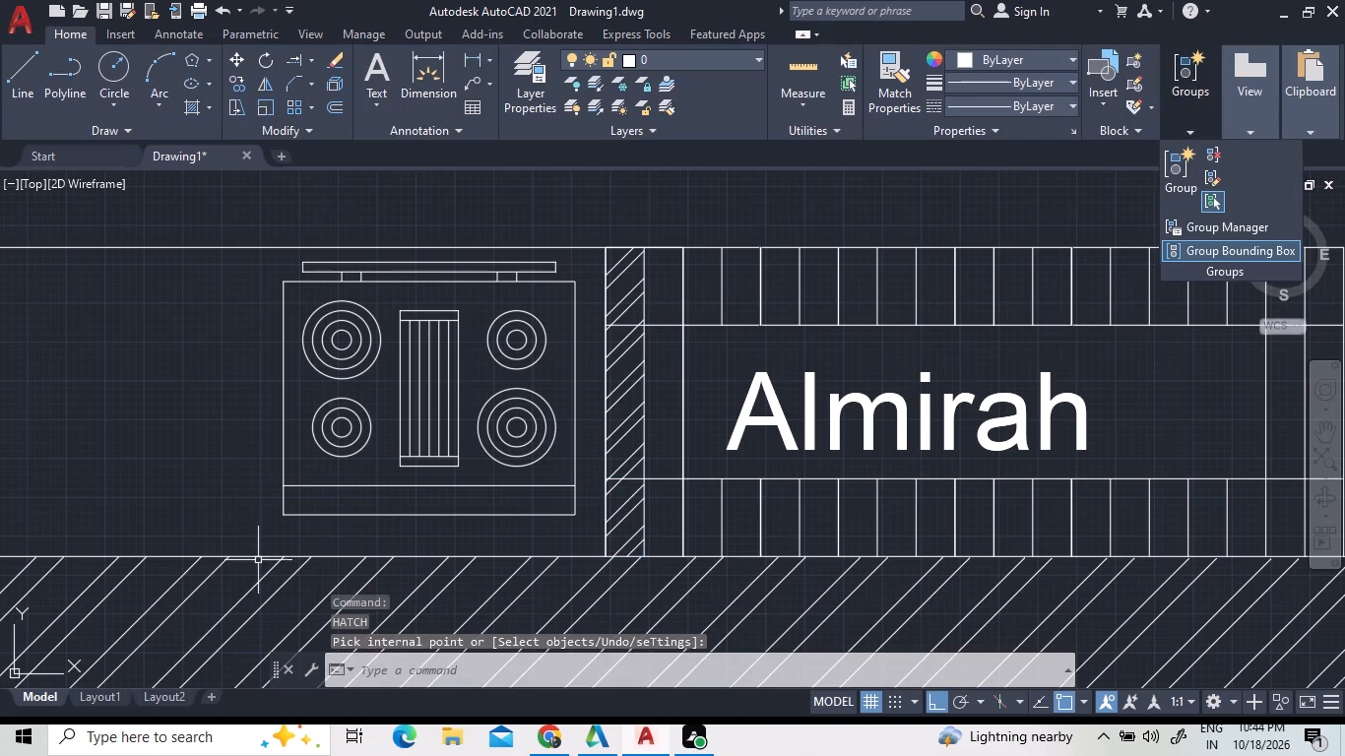
pyautogui.scroll(-1, 290, 489)
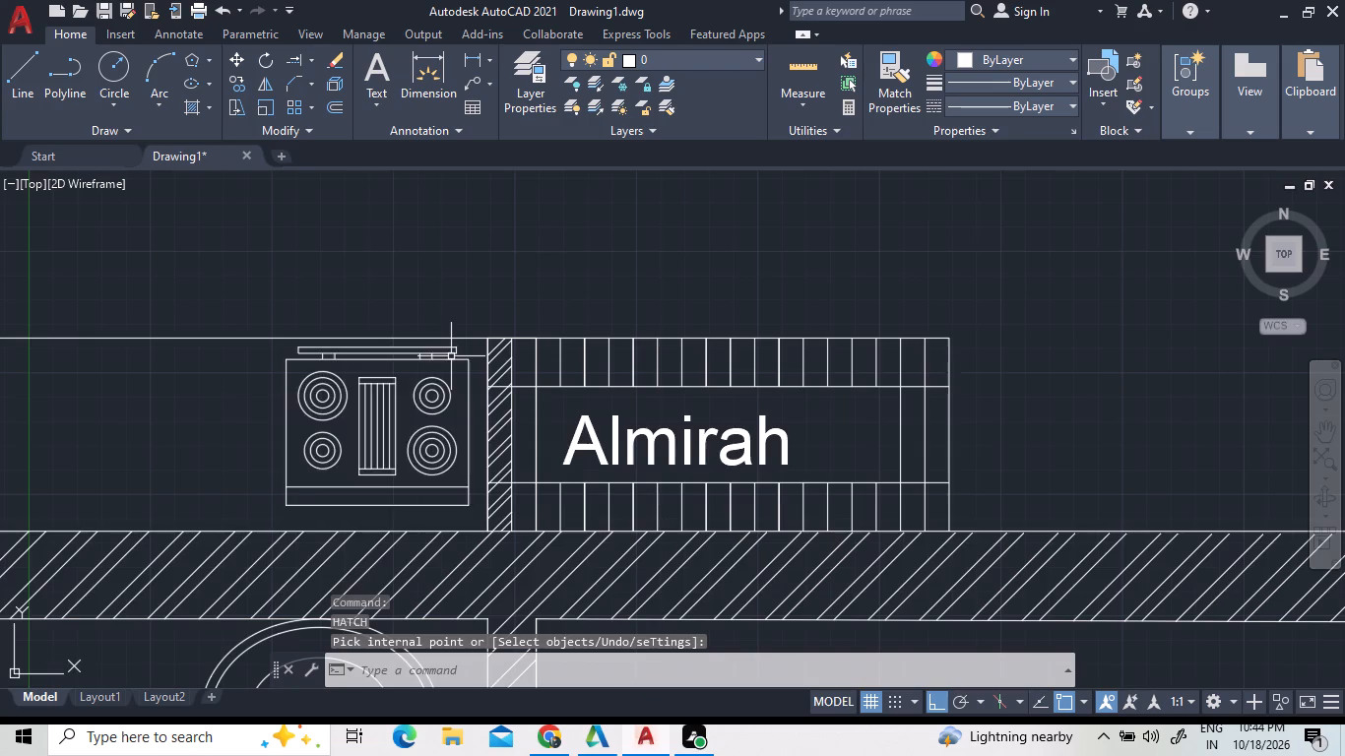
pyautogui.scroll(-2, 451, 361)
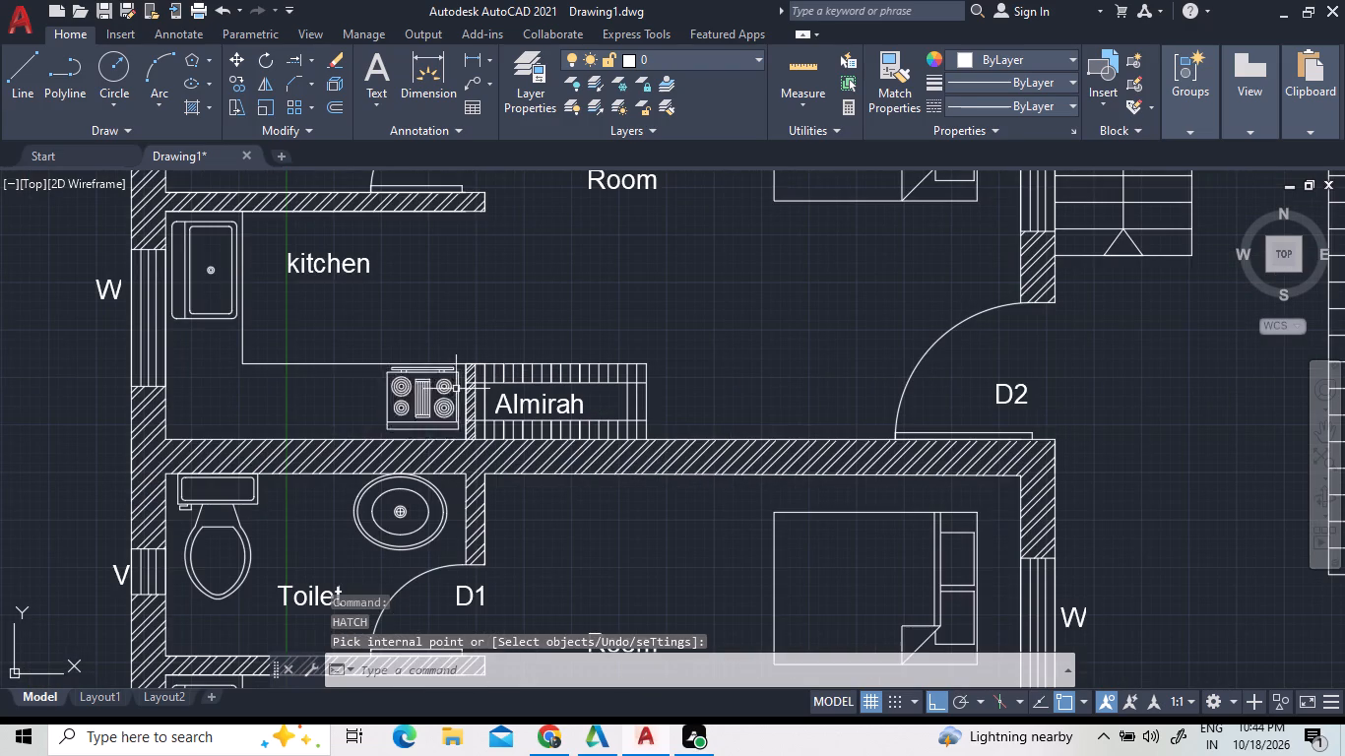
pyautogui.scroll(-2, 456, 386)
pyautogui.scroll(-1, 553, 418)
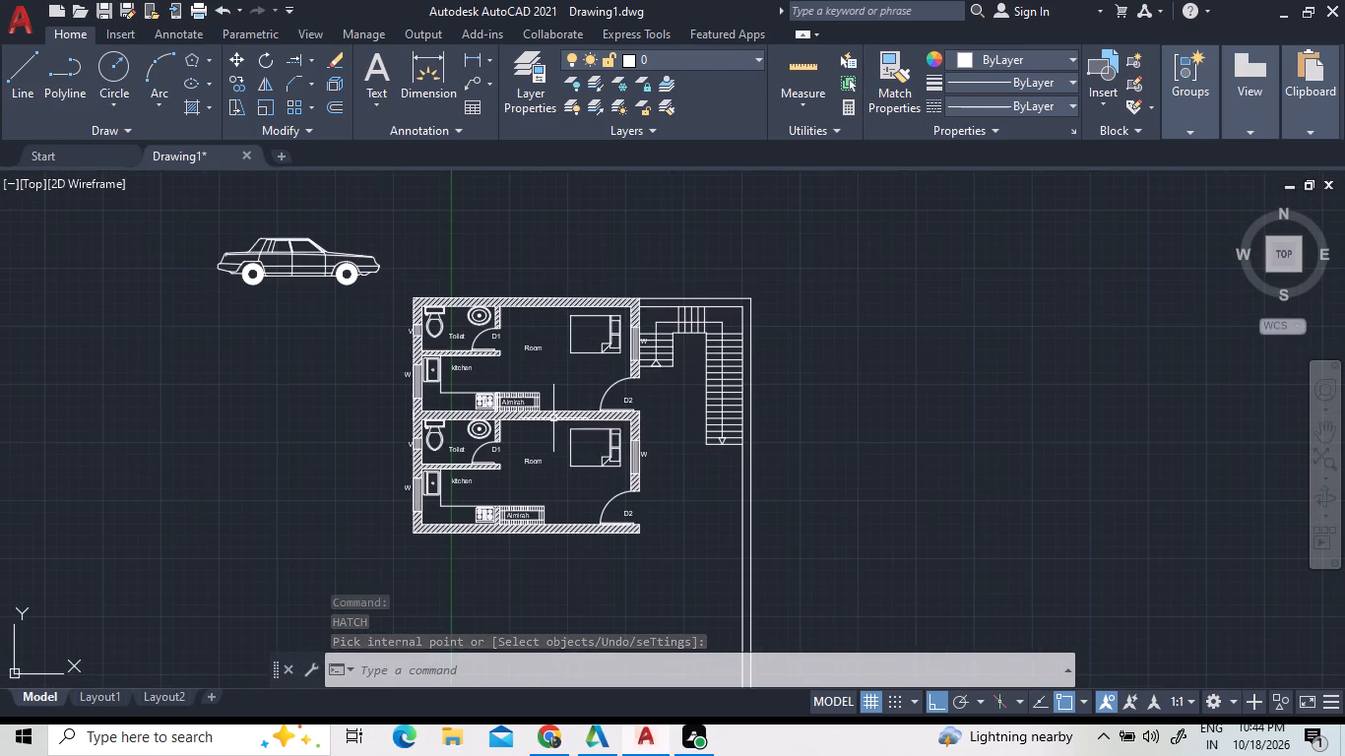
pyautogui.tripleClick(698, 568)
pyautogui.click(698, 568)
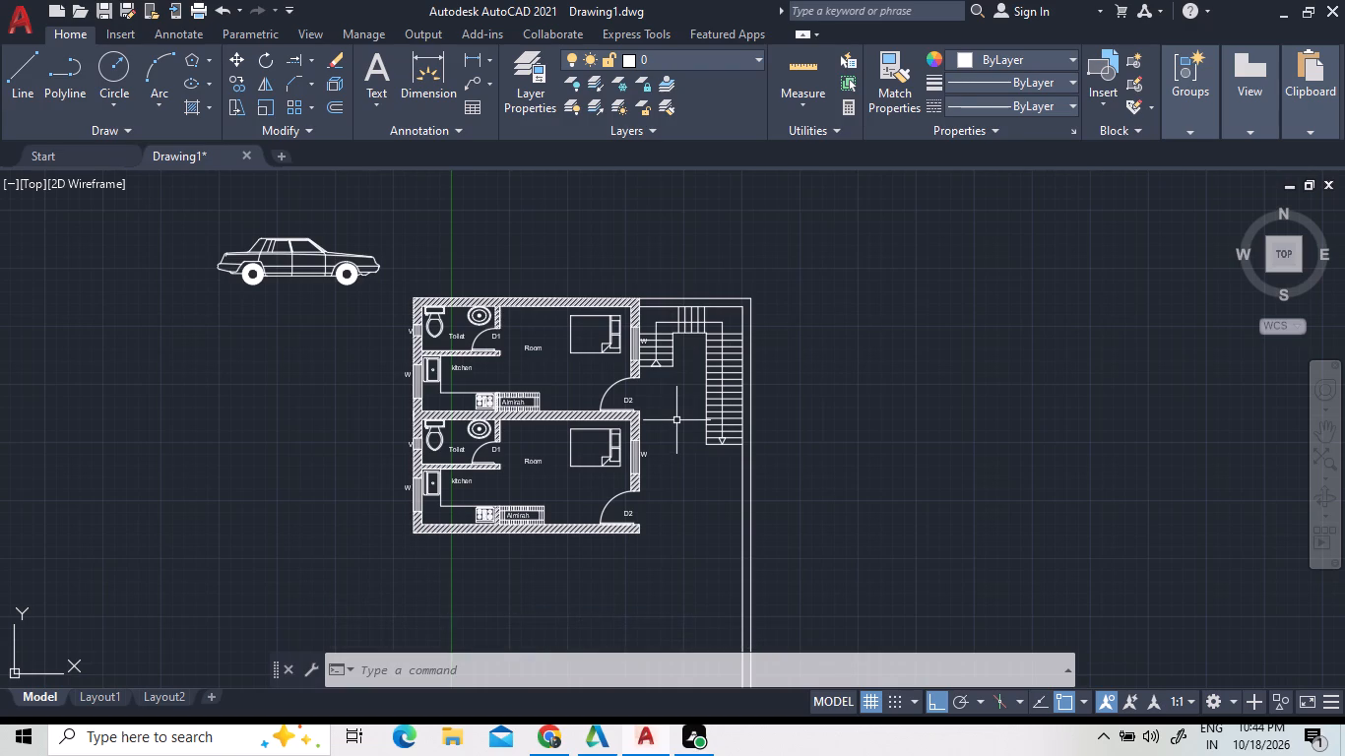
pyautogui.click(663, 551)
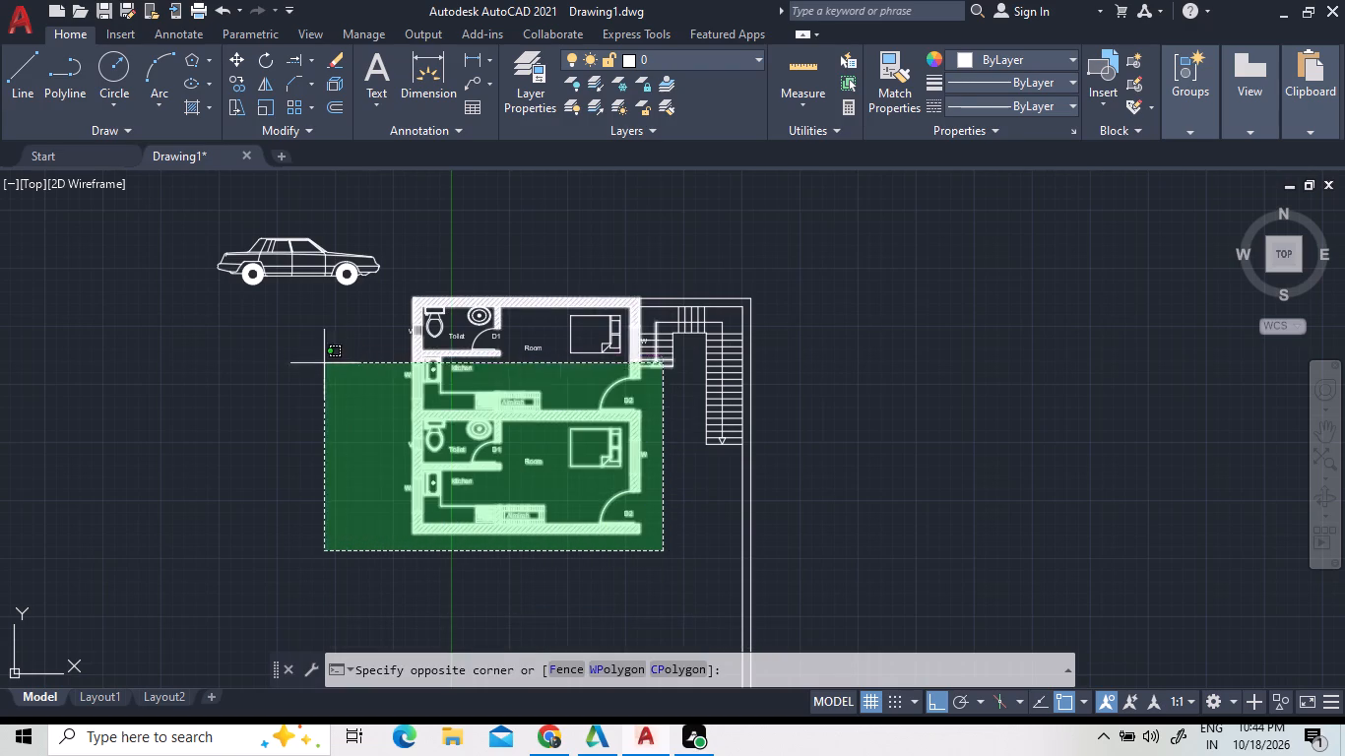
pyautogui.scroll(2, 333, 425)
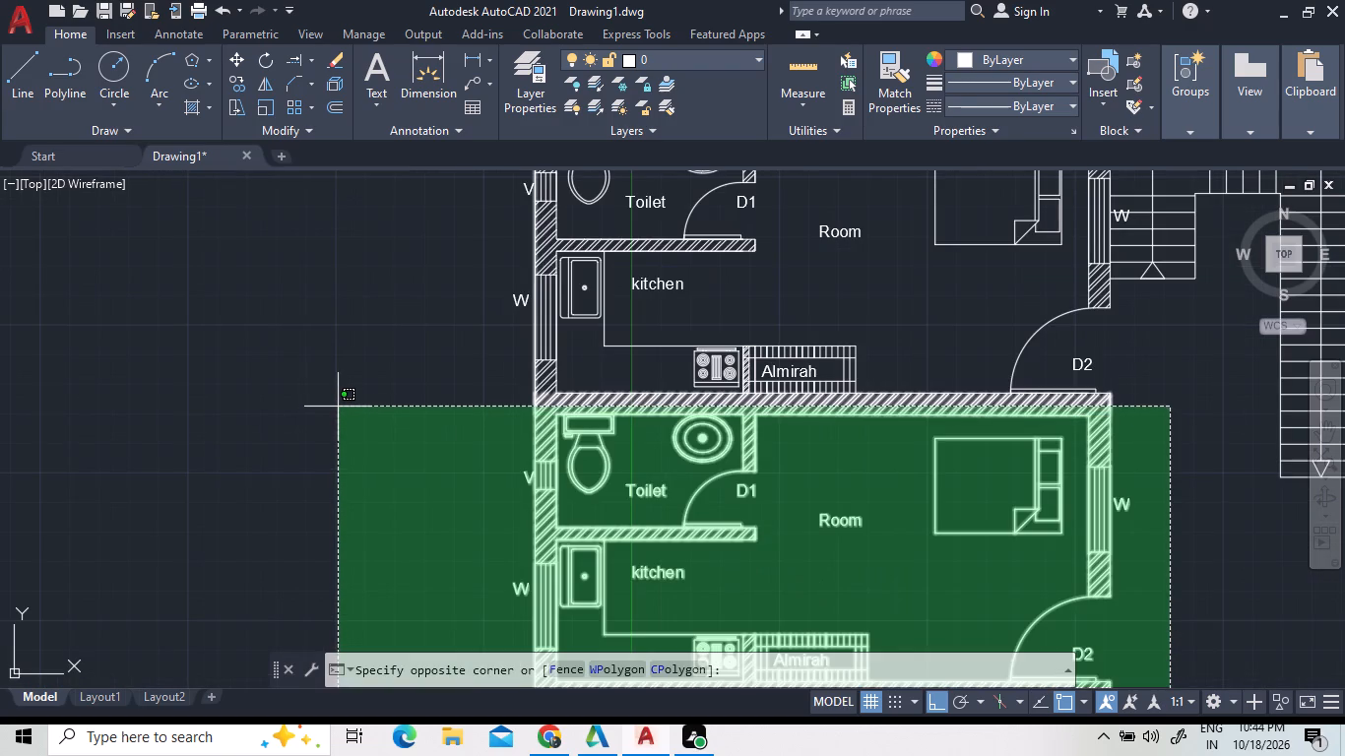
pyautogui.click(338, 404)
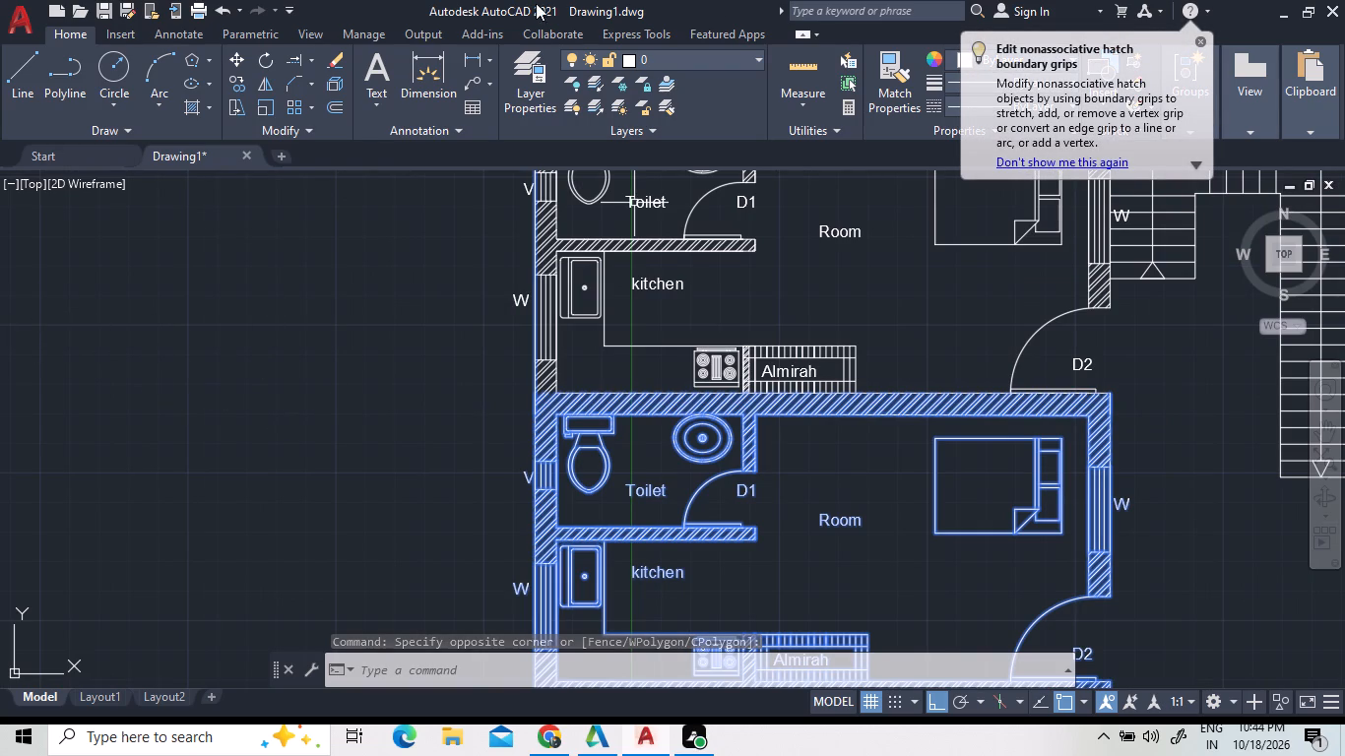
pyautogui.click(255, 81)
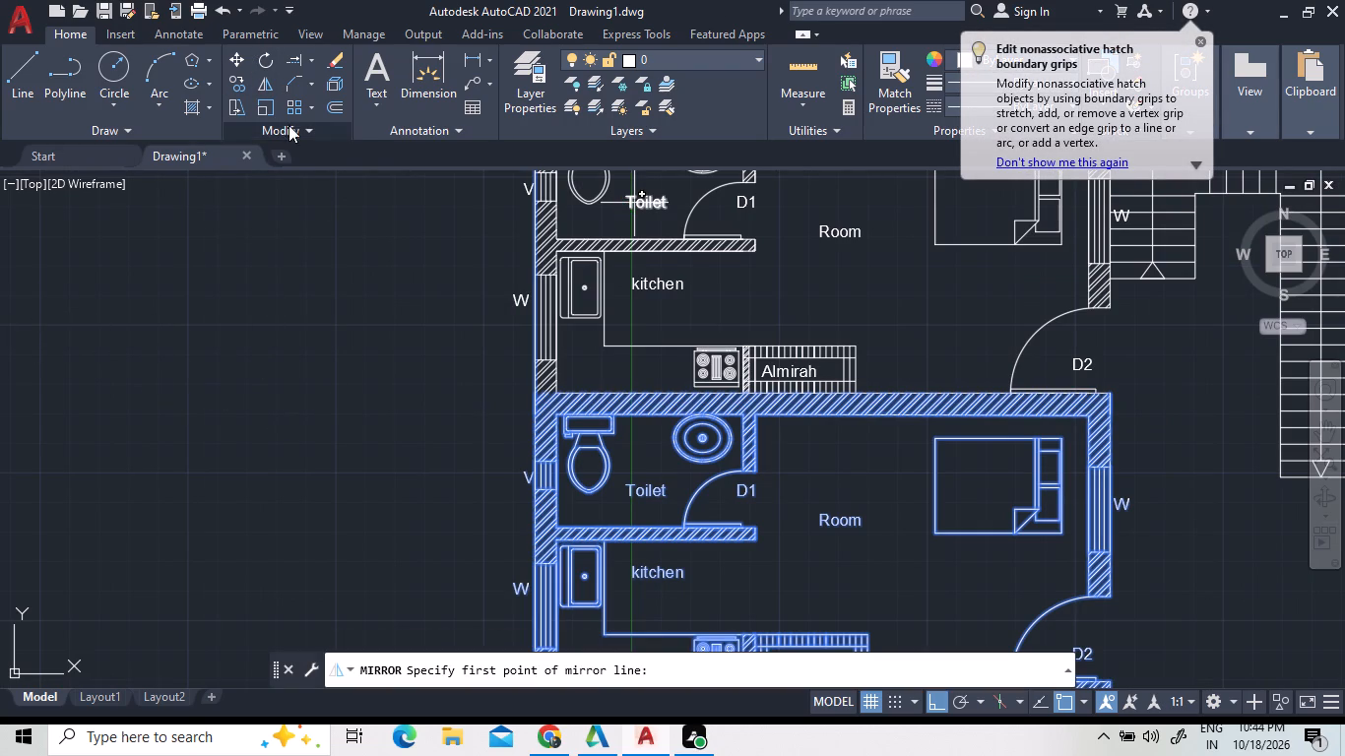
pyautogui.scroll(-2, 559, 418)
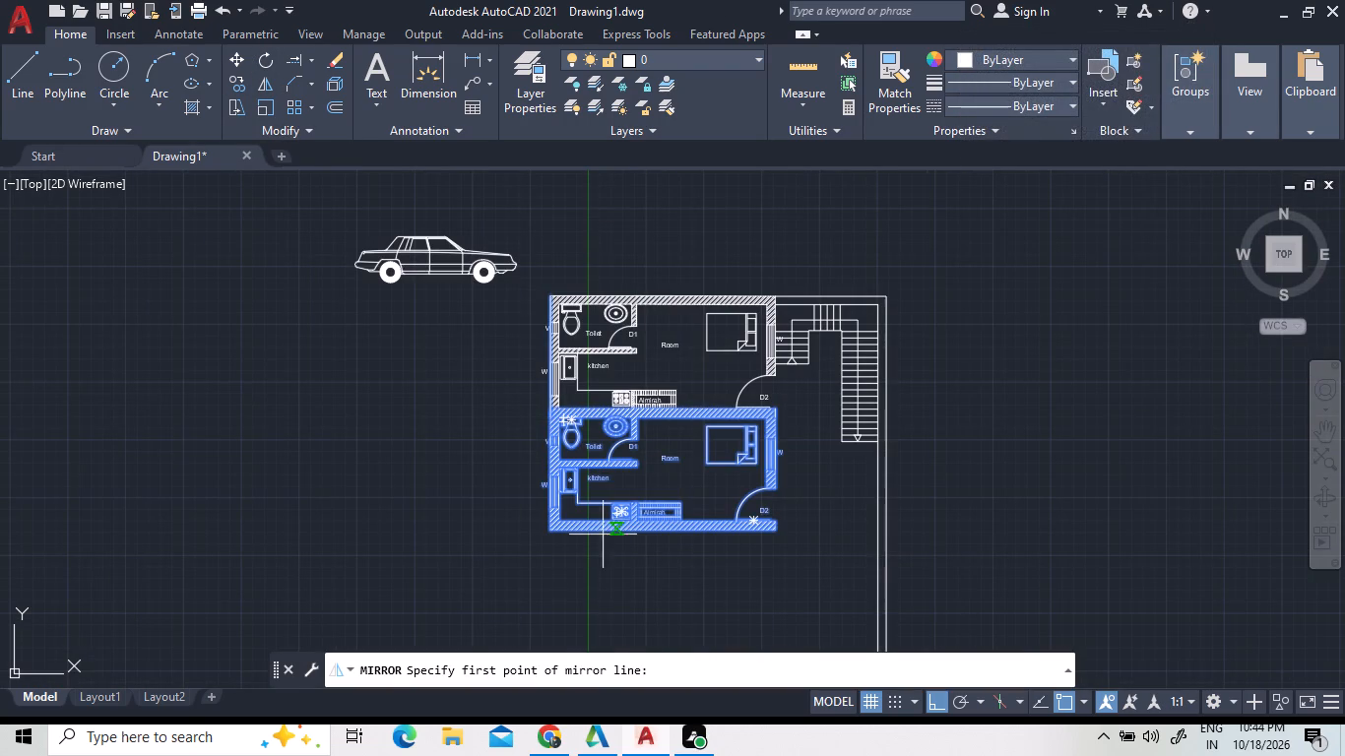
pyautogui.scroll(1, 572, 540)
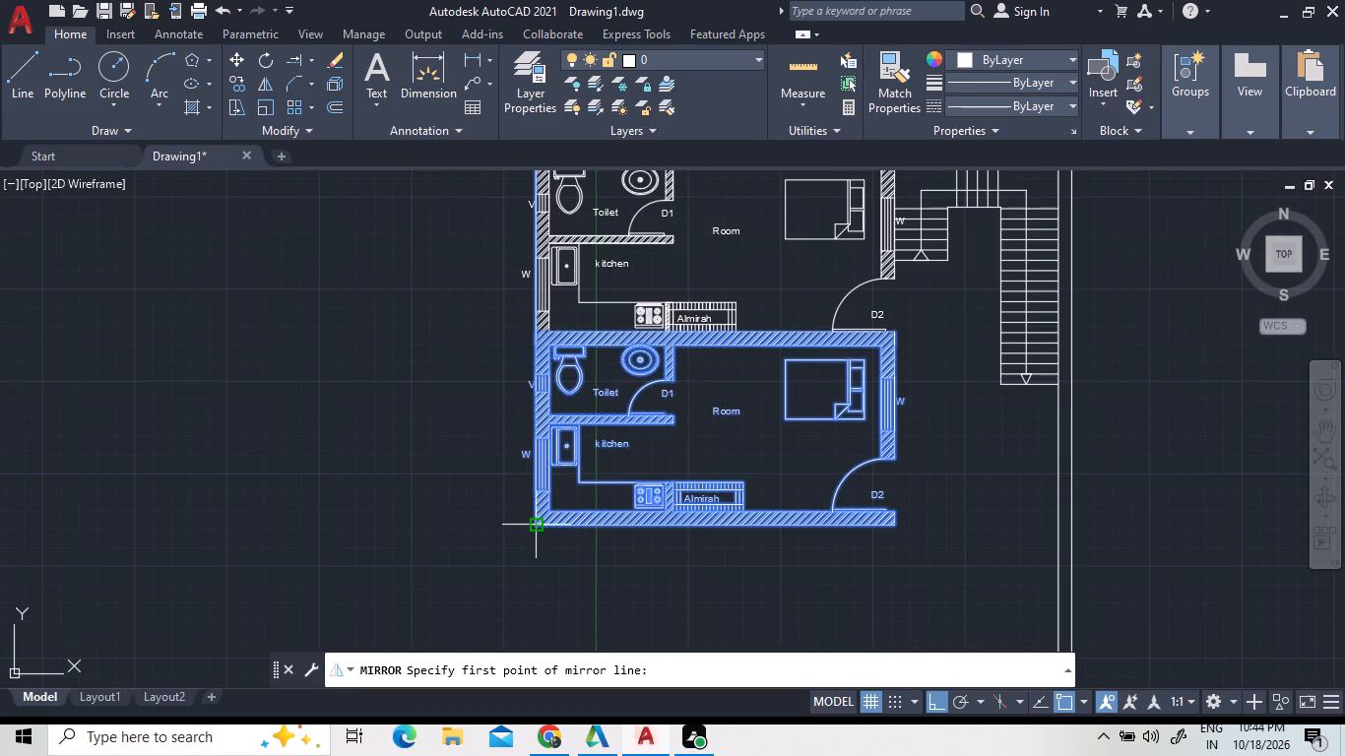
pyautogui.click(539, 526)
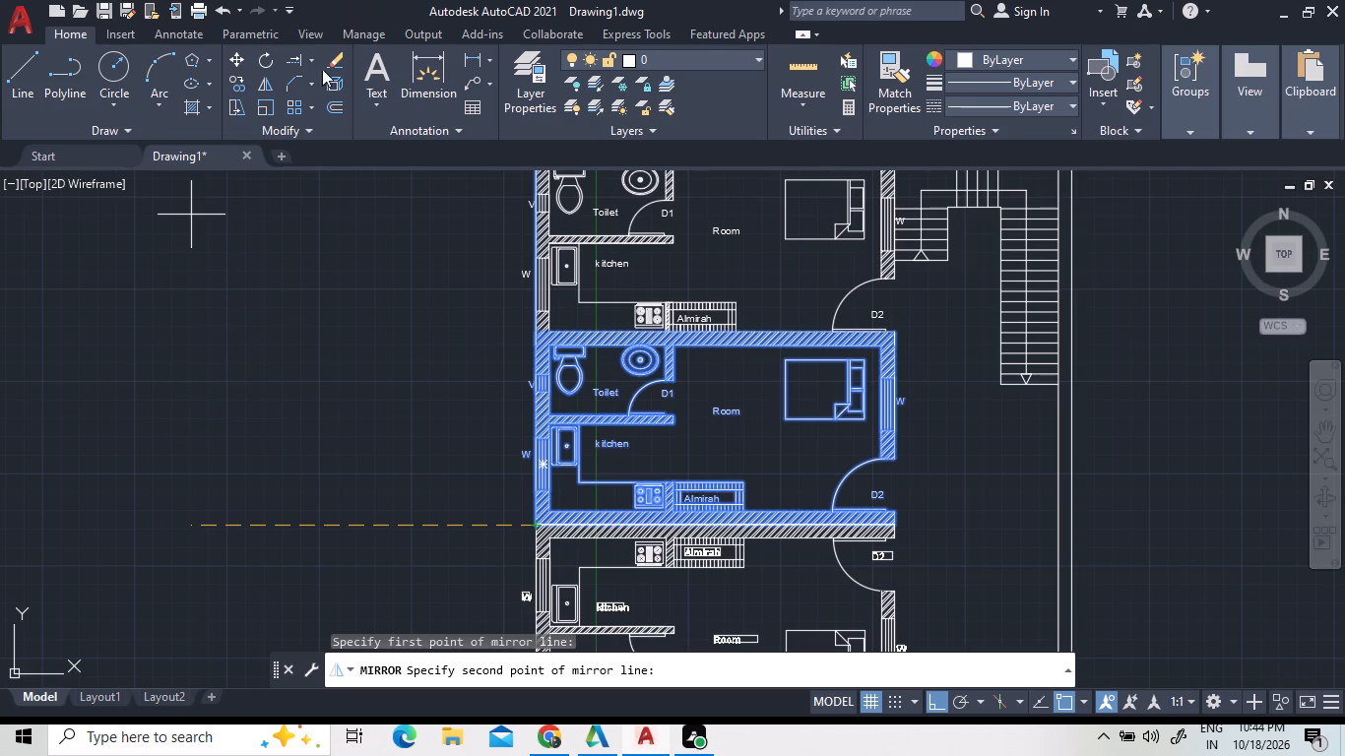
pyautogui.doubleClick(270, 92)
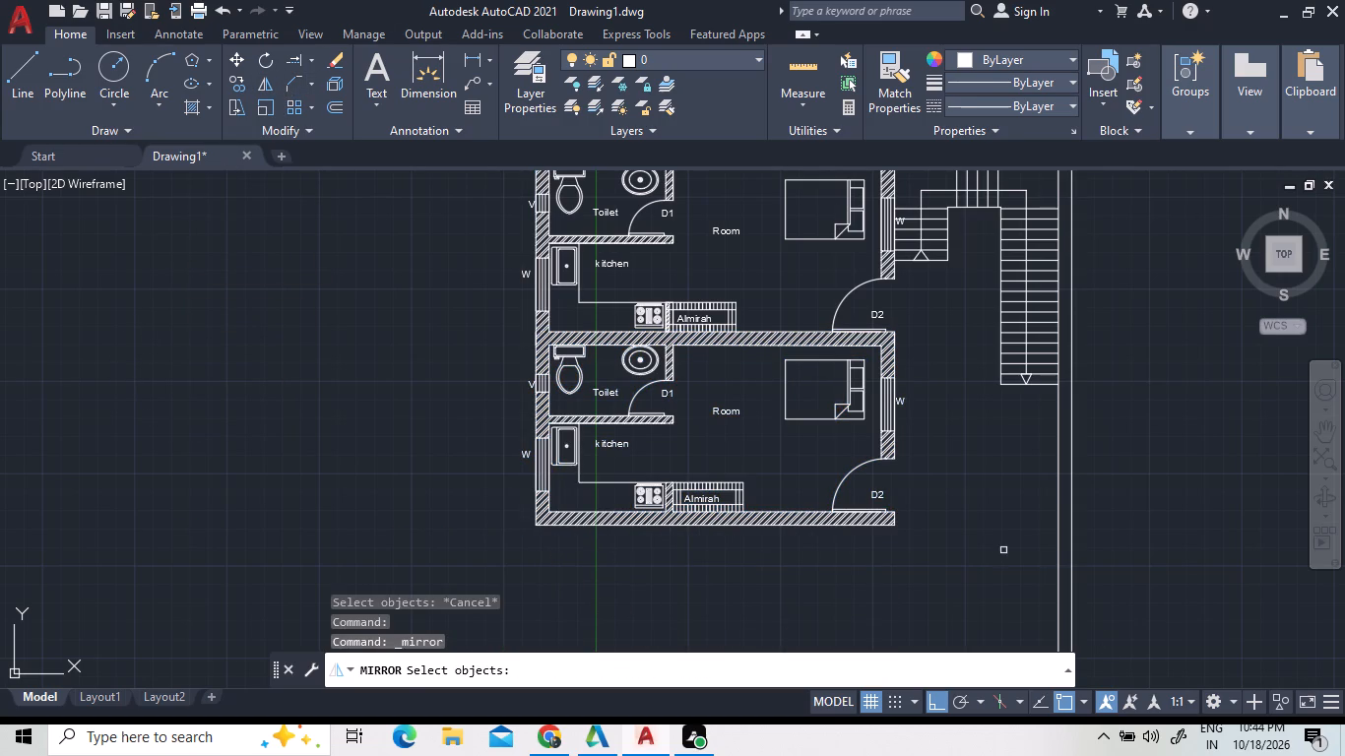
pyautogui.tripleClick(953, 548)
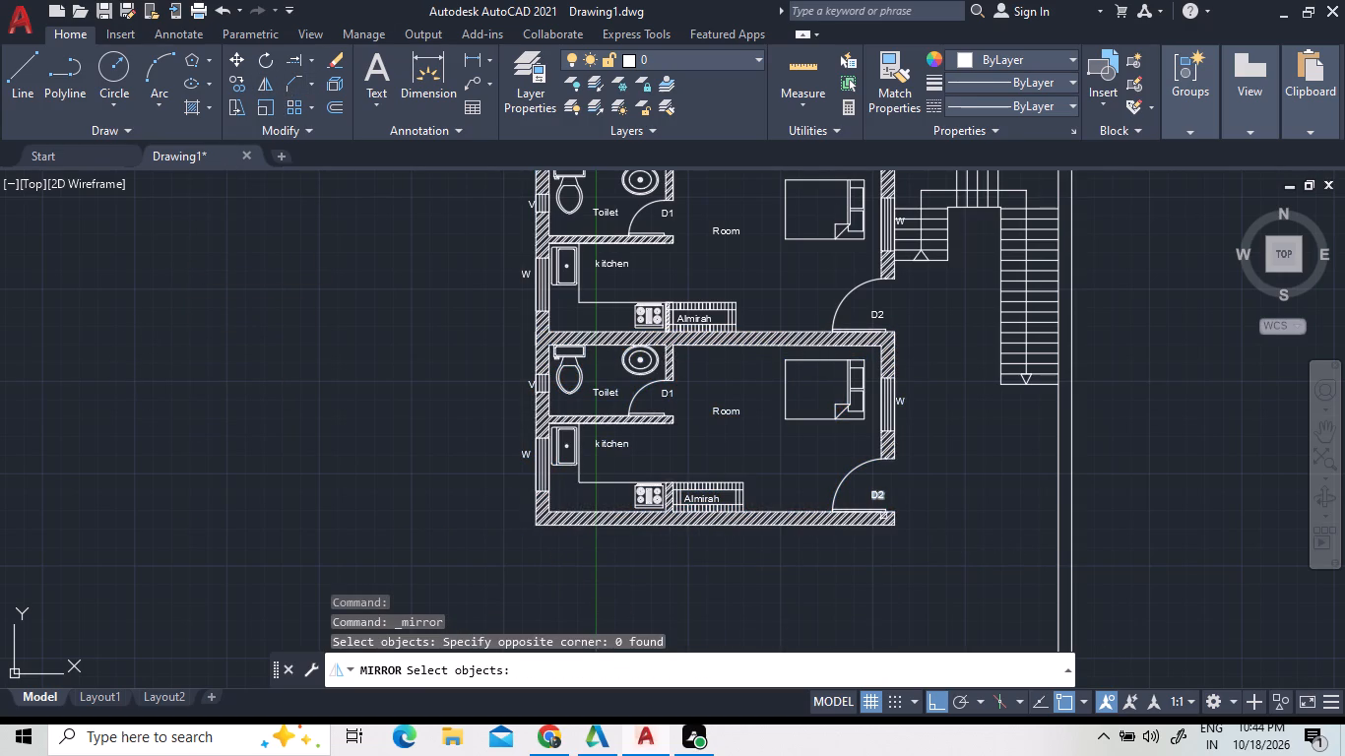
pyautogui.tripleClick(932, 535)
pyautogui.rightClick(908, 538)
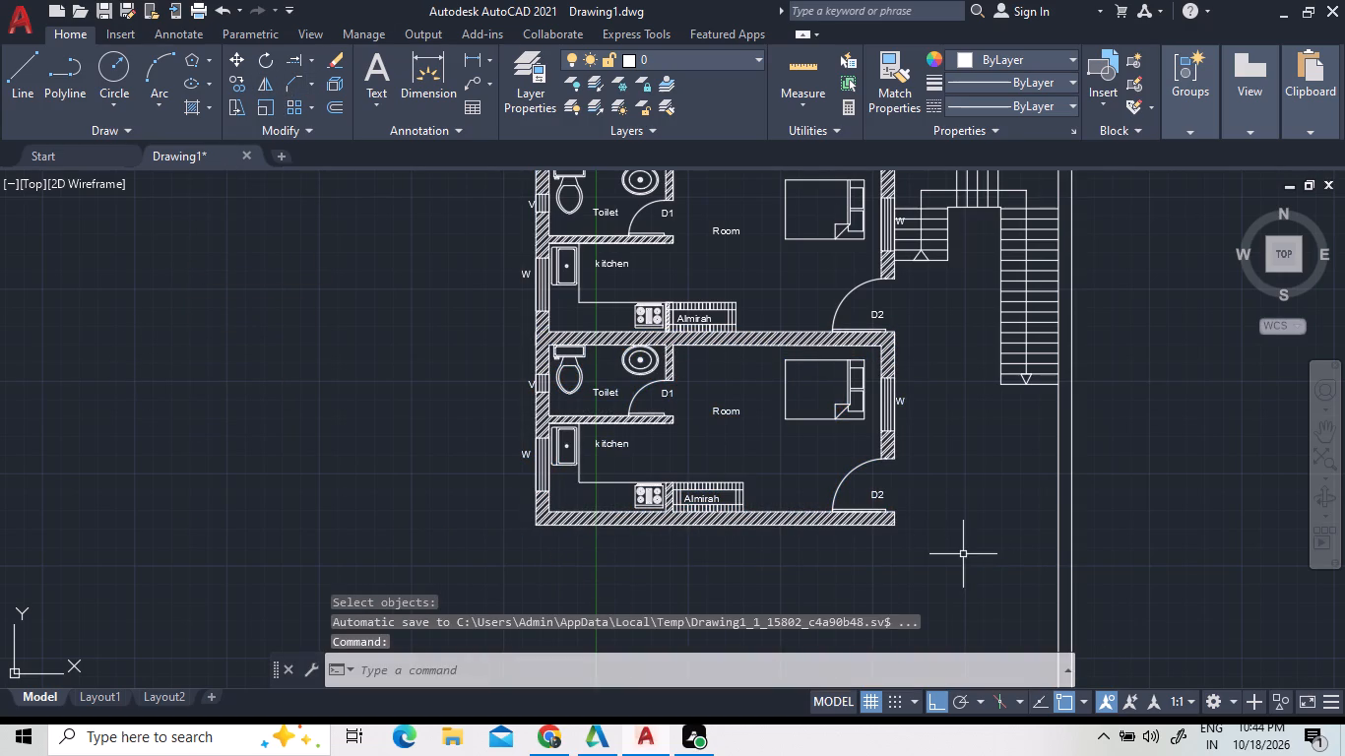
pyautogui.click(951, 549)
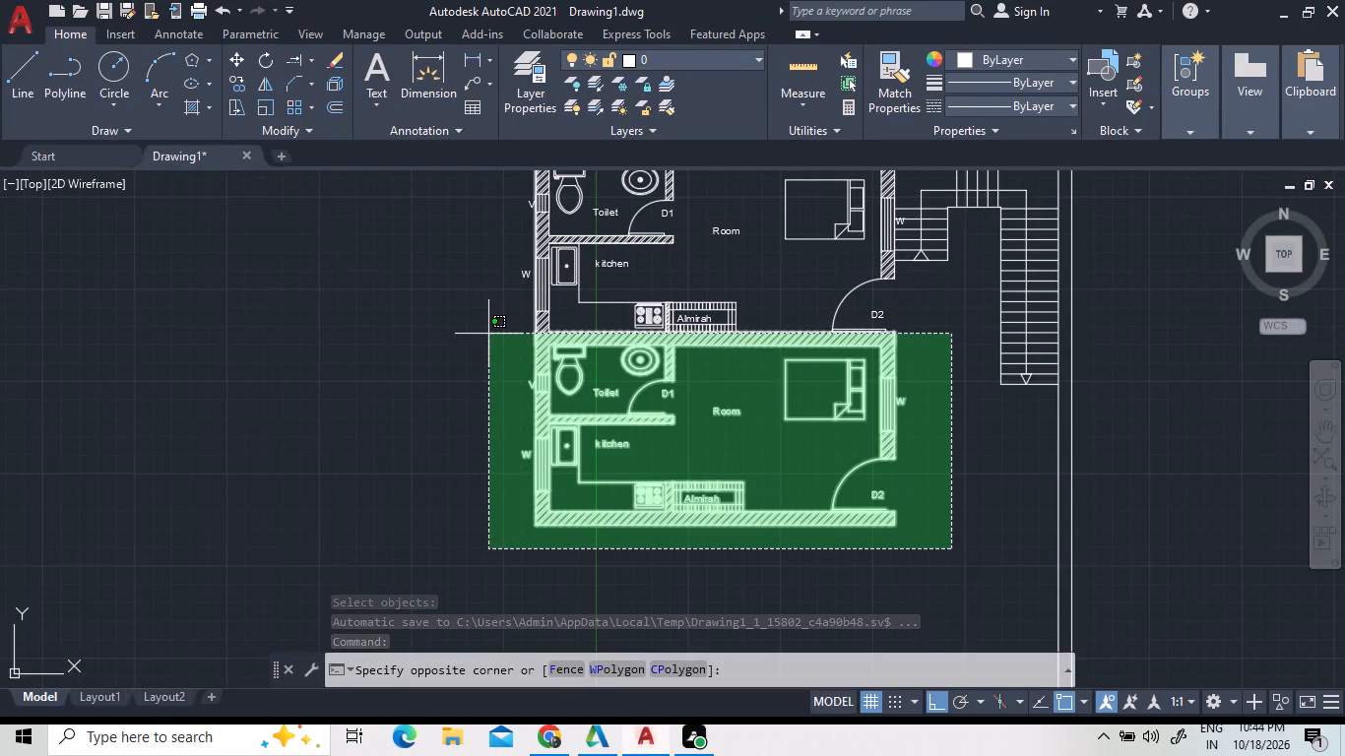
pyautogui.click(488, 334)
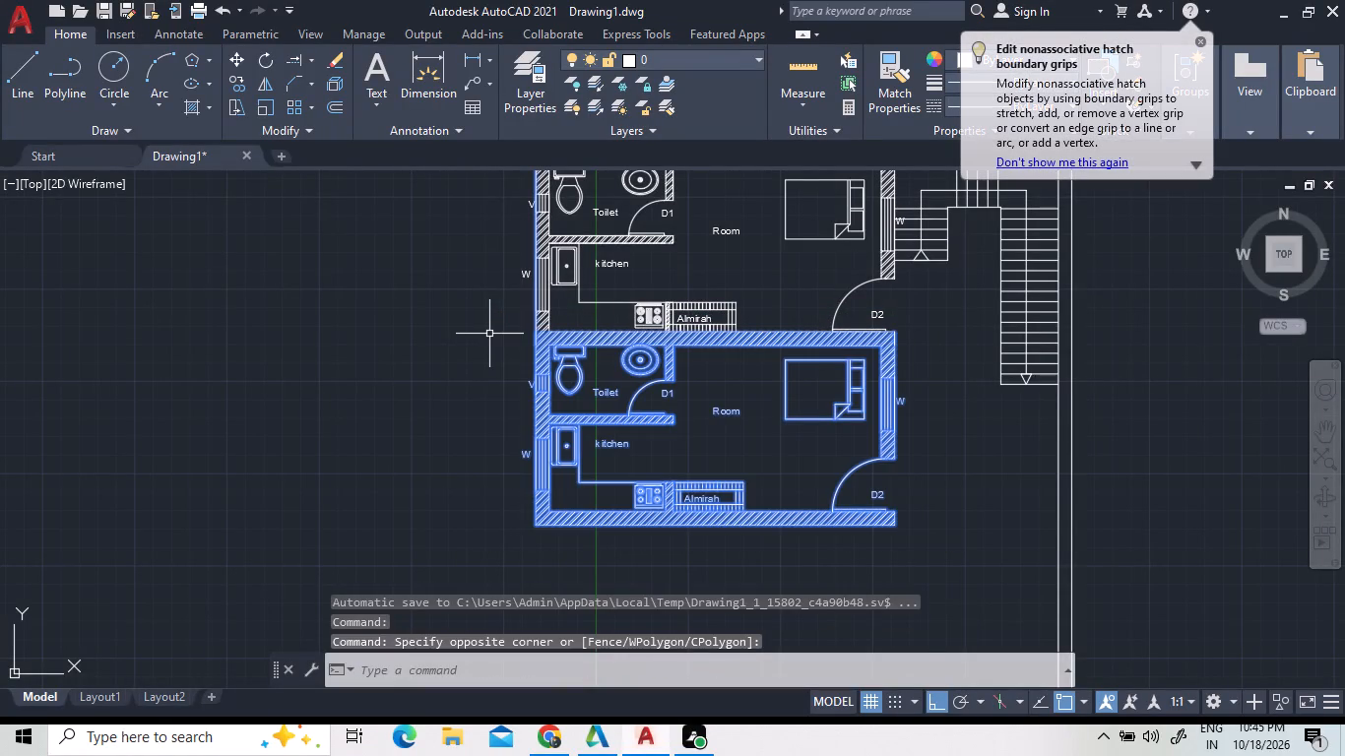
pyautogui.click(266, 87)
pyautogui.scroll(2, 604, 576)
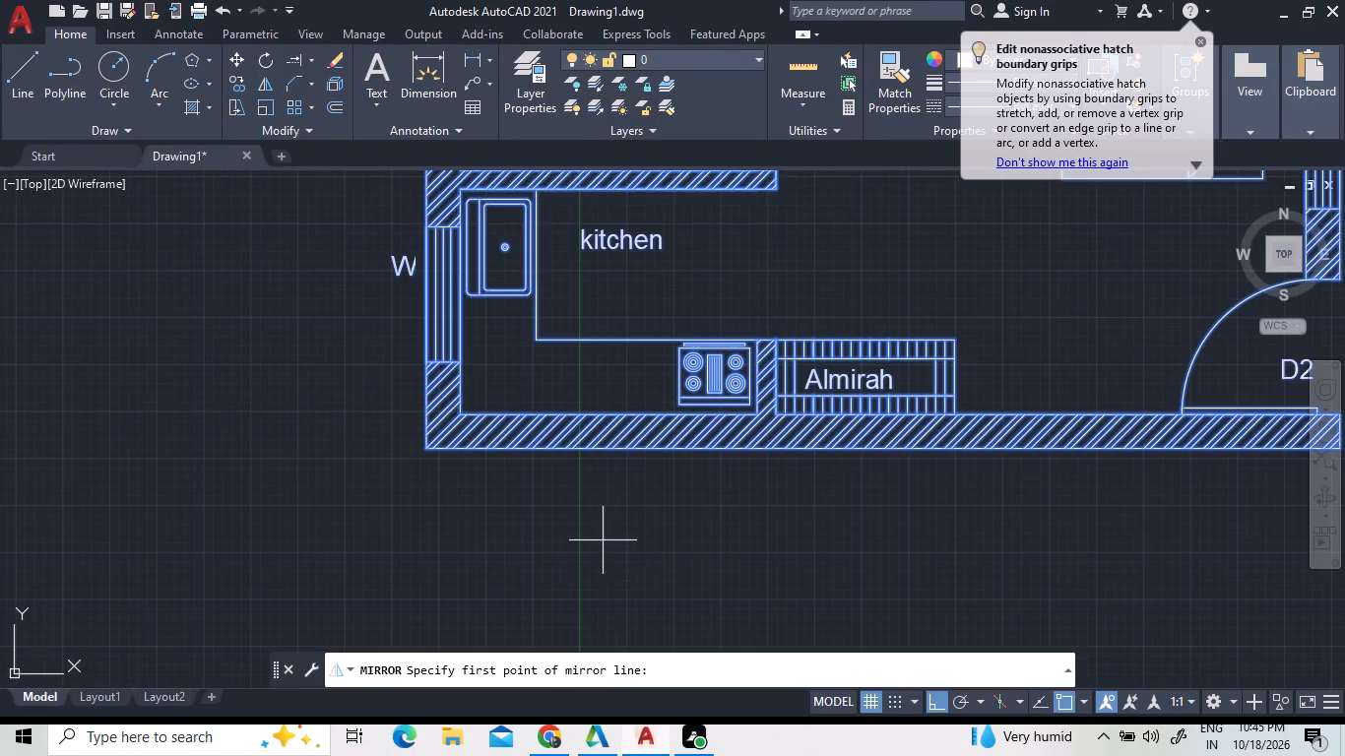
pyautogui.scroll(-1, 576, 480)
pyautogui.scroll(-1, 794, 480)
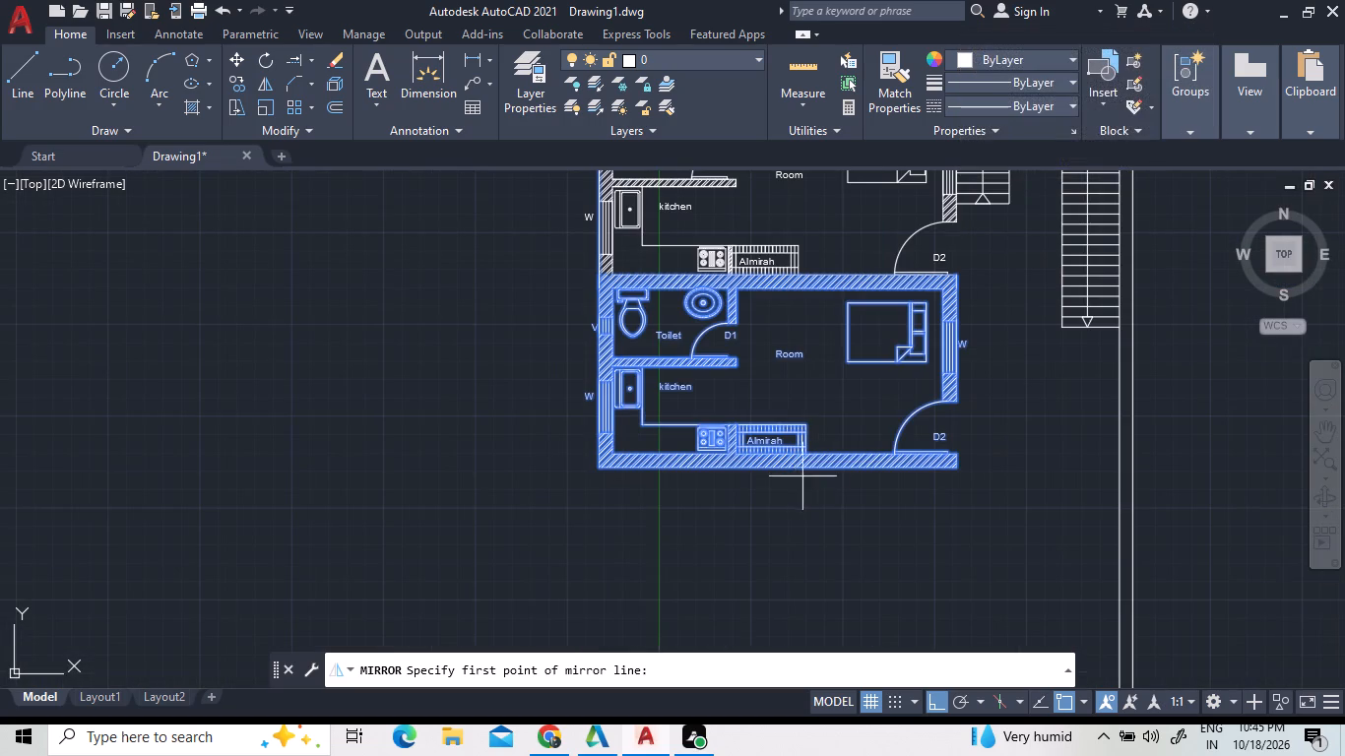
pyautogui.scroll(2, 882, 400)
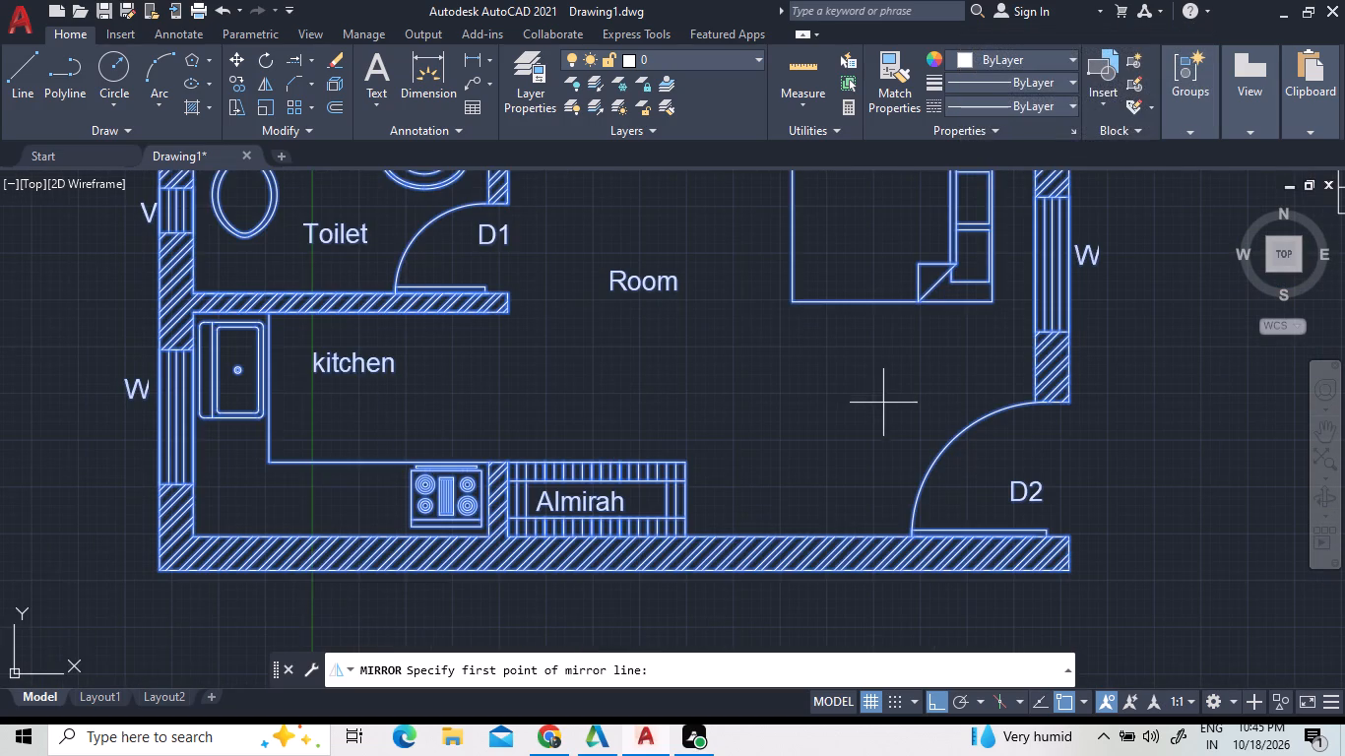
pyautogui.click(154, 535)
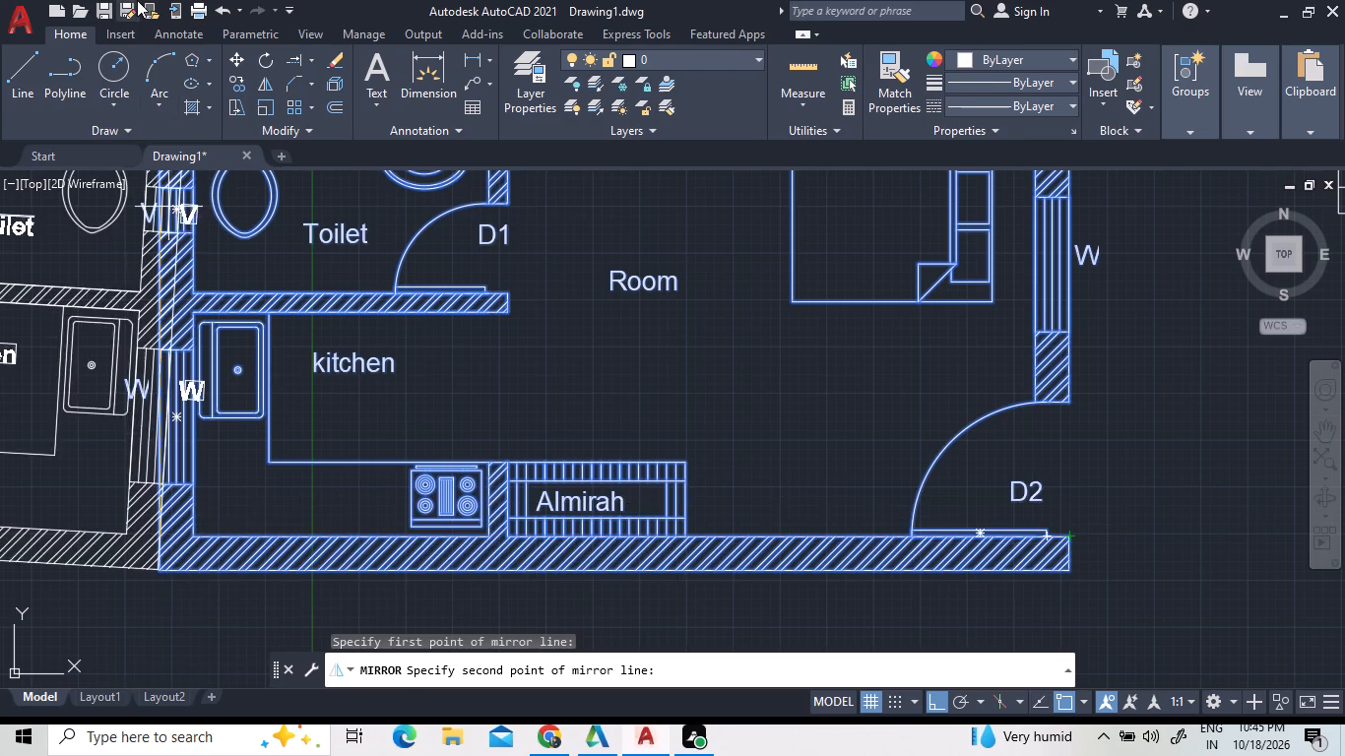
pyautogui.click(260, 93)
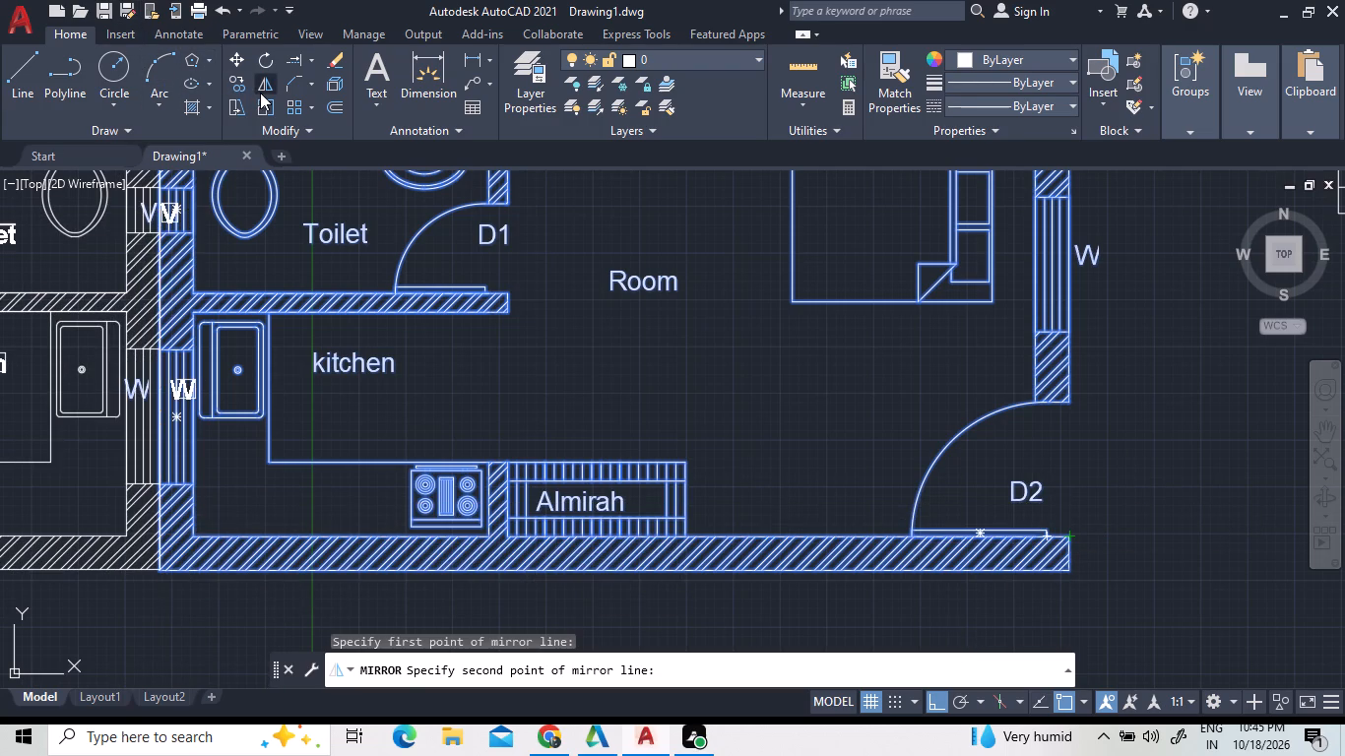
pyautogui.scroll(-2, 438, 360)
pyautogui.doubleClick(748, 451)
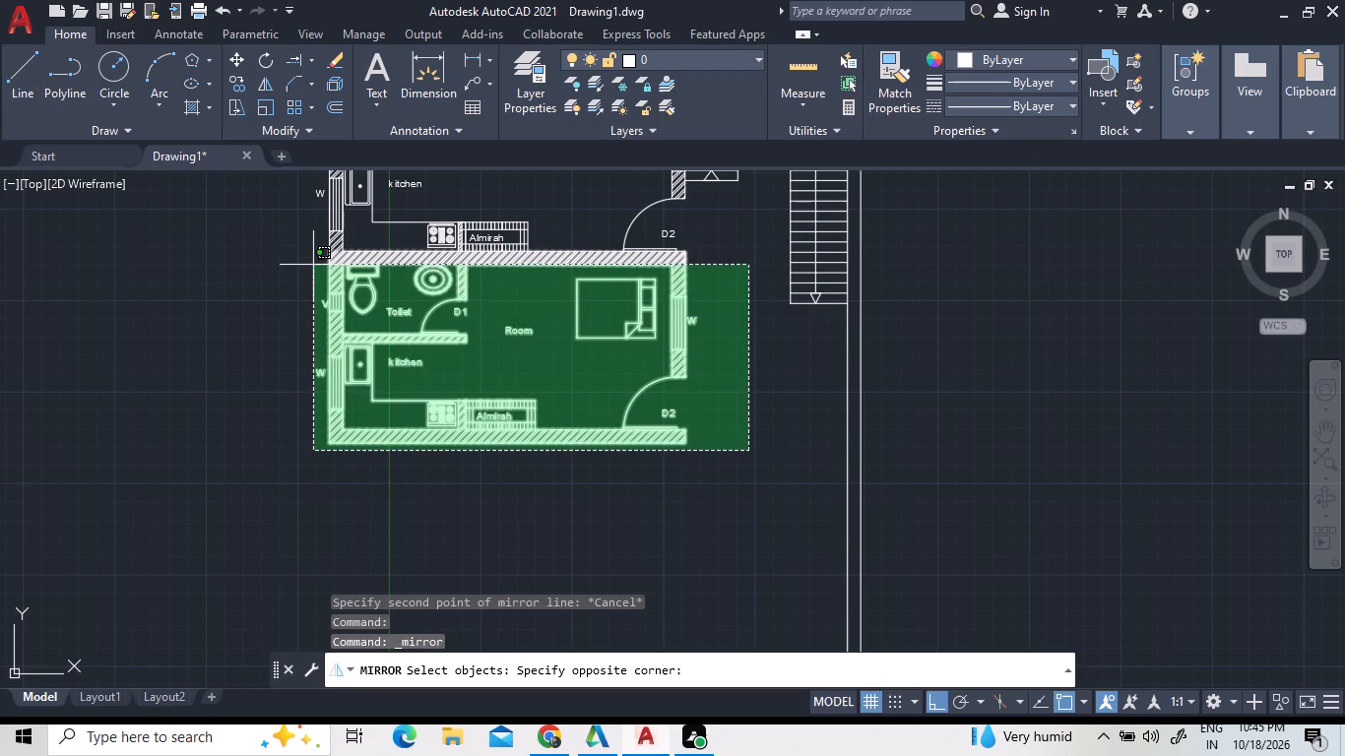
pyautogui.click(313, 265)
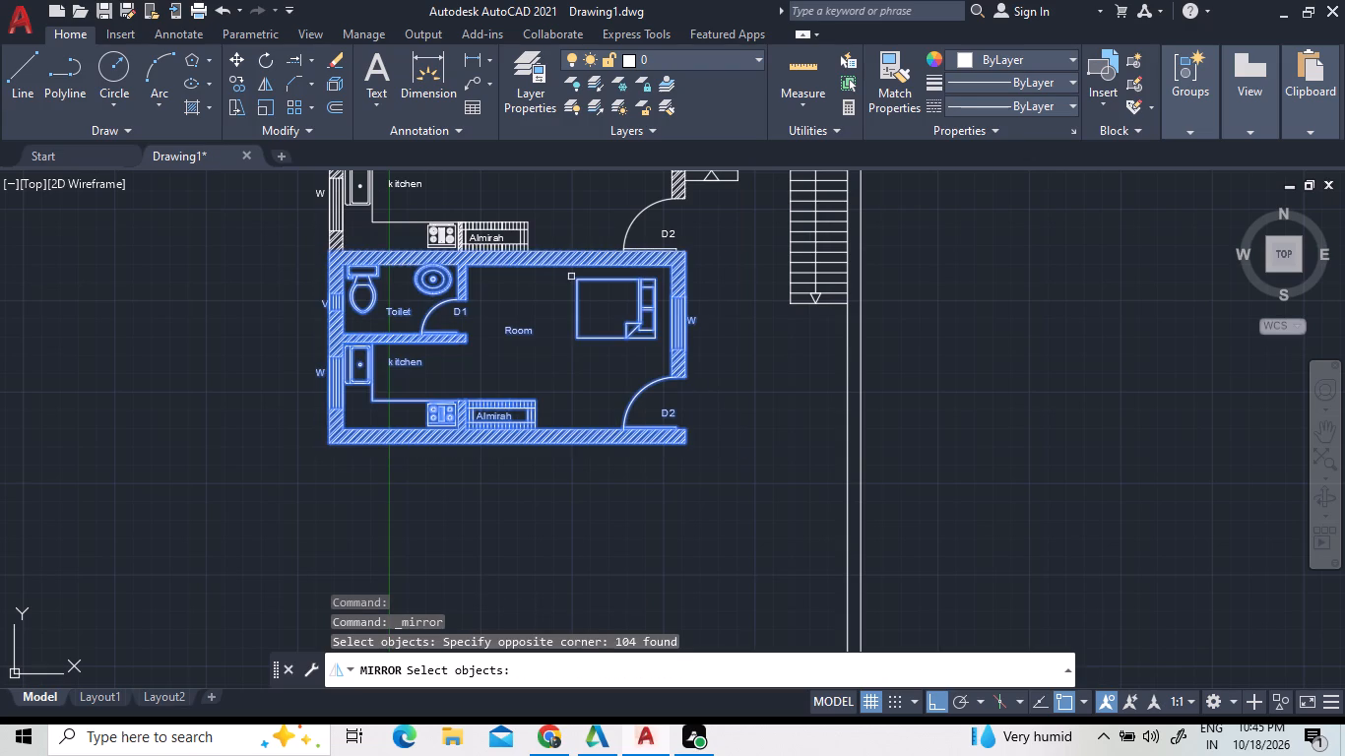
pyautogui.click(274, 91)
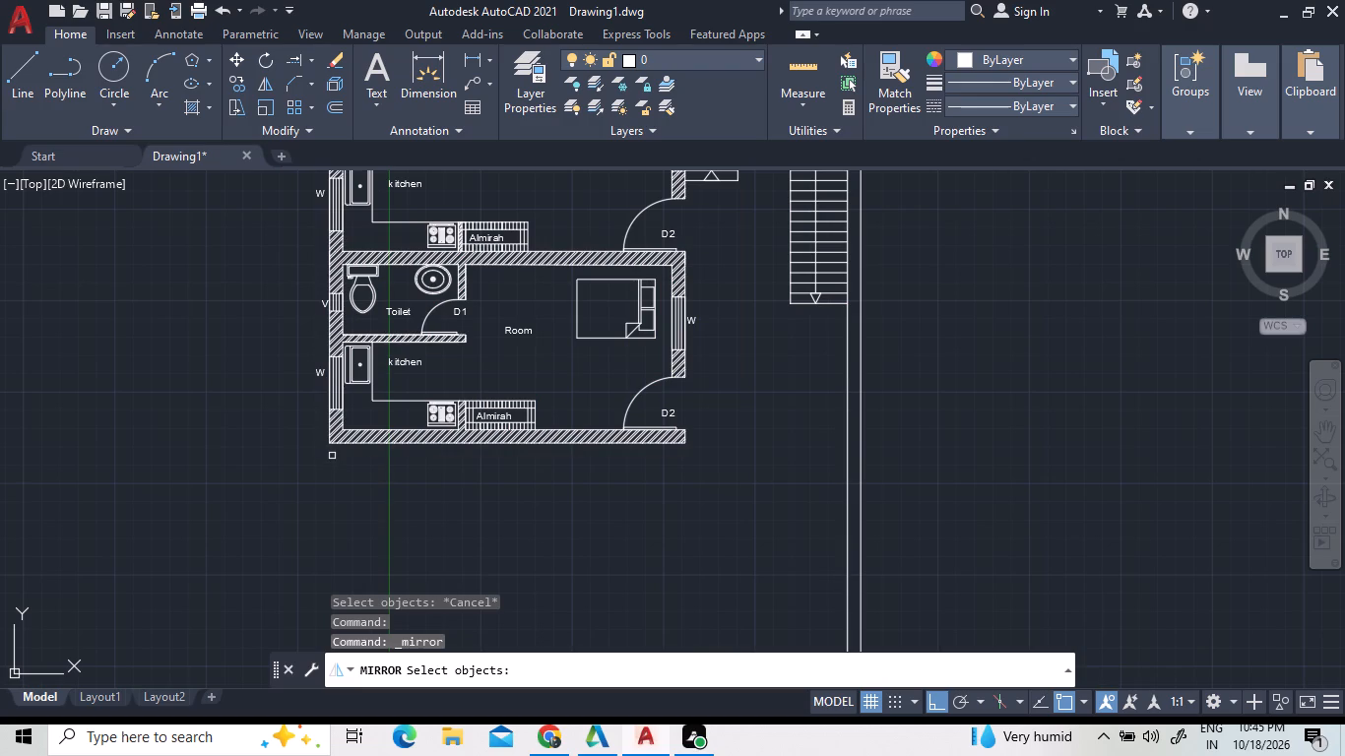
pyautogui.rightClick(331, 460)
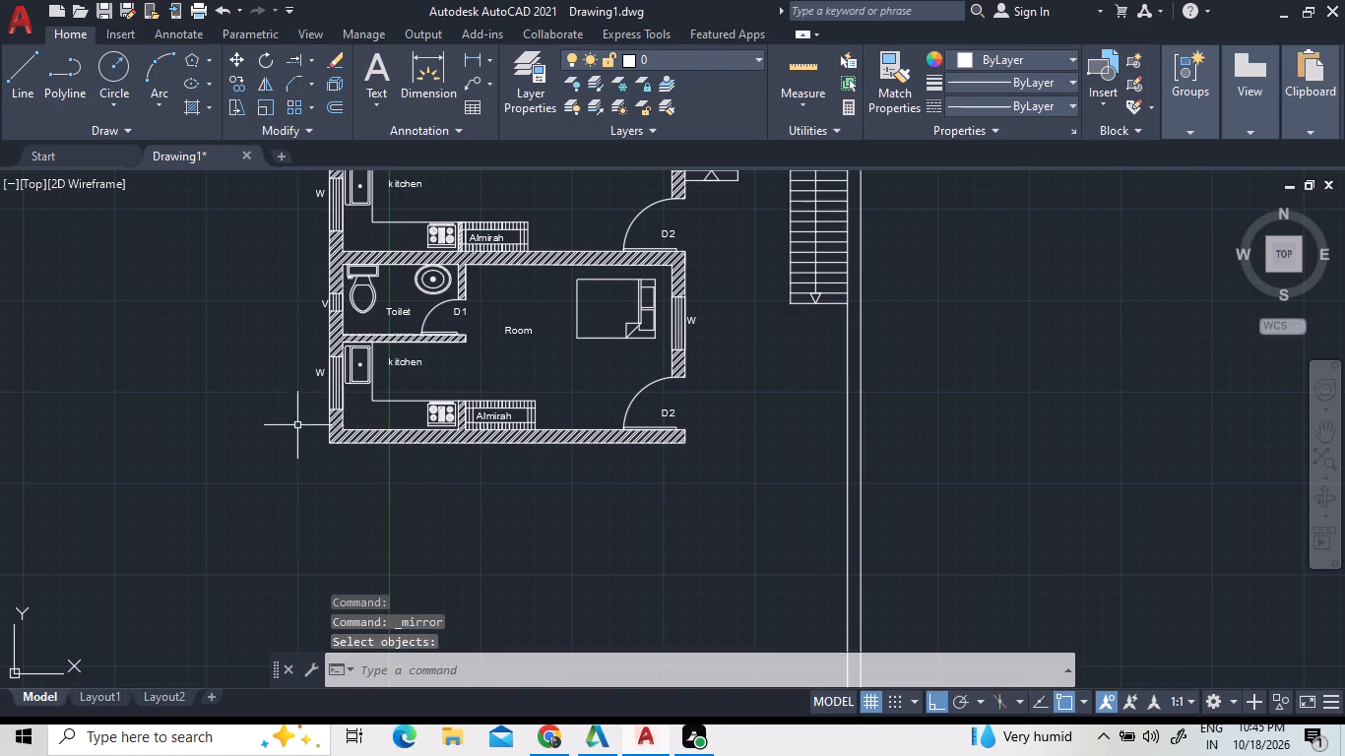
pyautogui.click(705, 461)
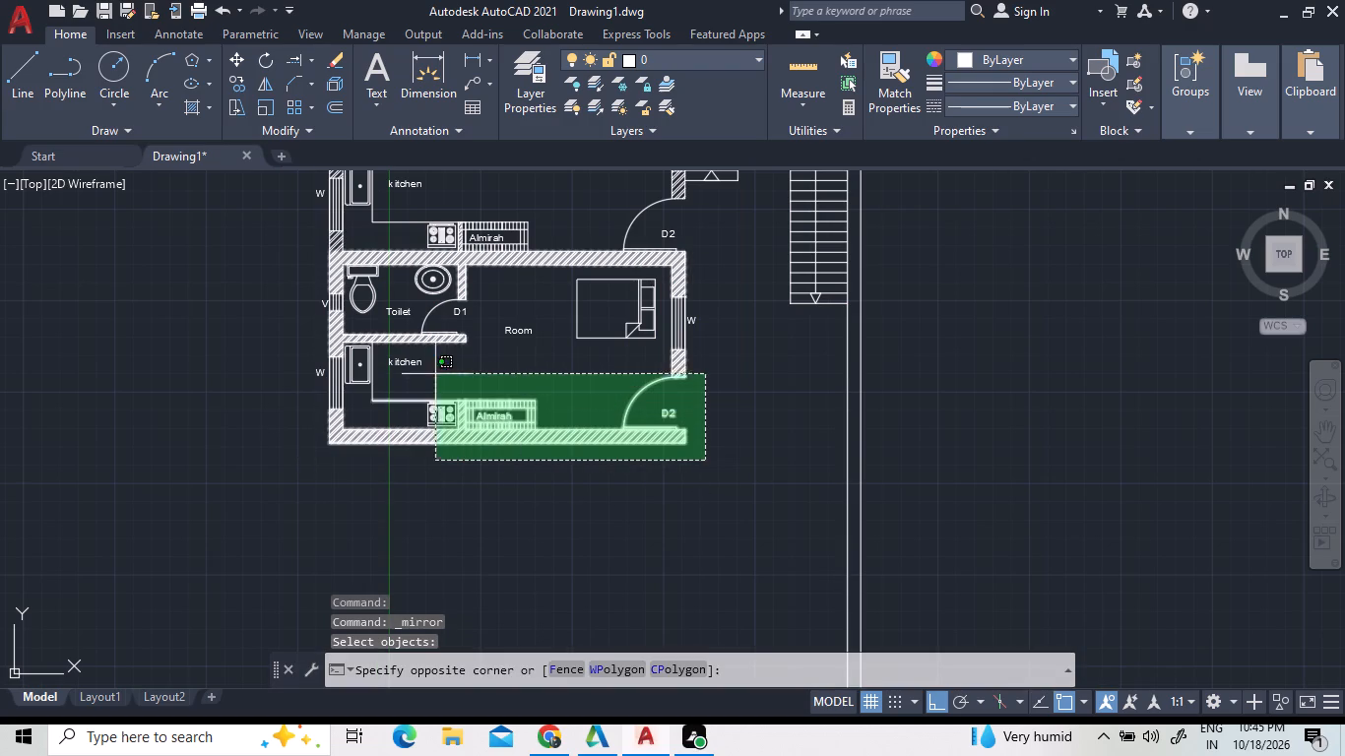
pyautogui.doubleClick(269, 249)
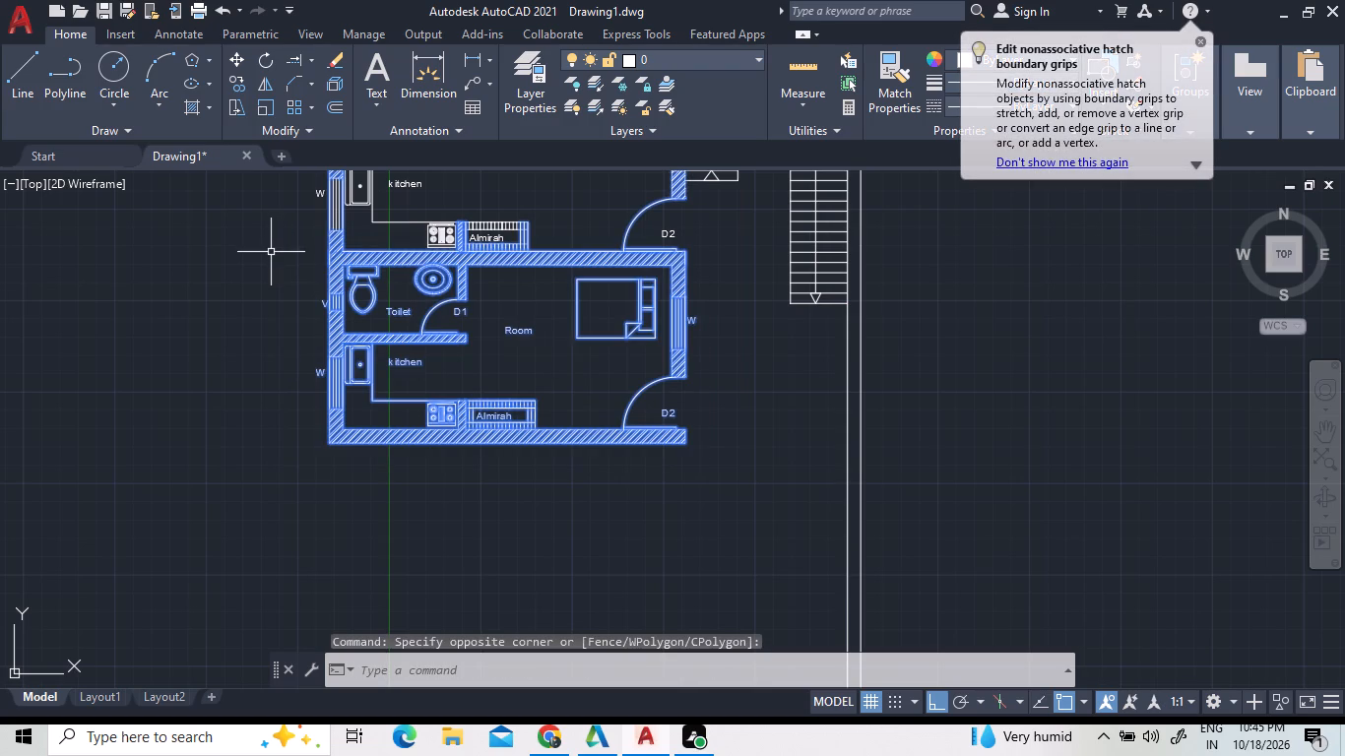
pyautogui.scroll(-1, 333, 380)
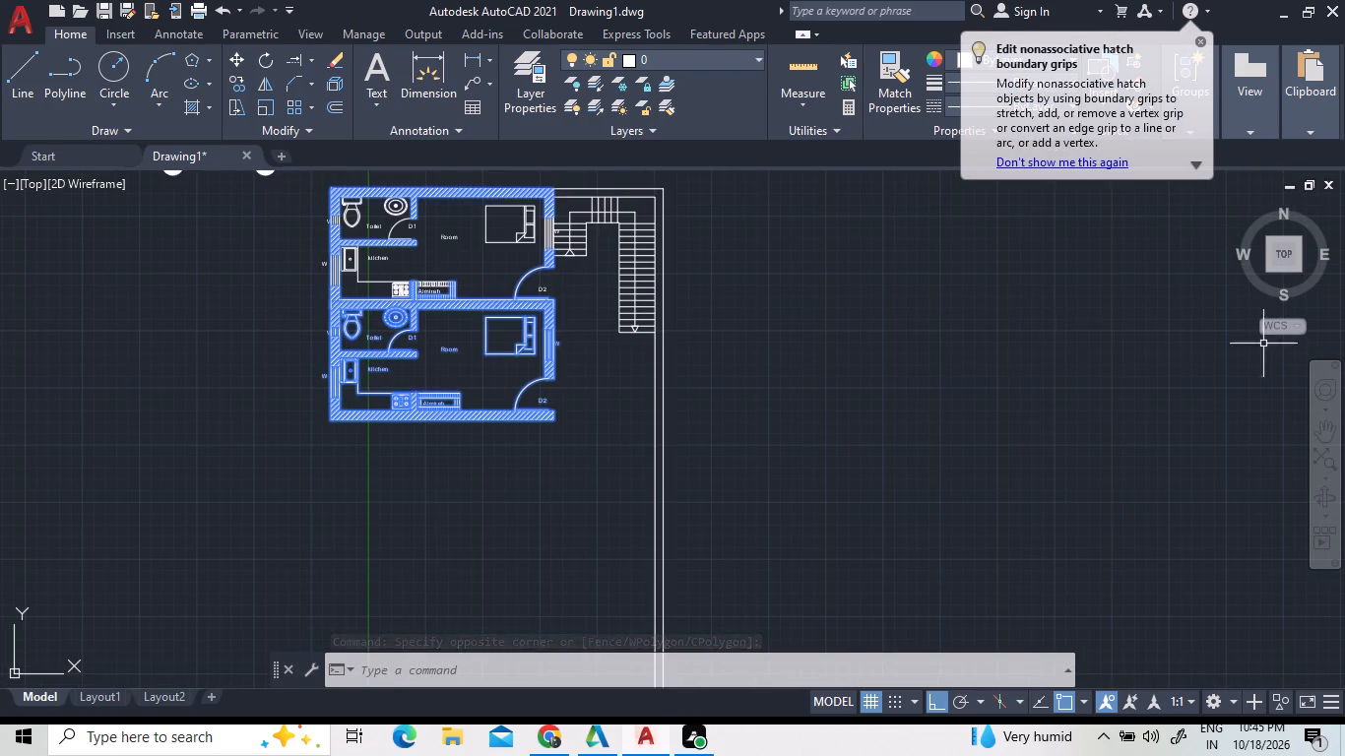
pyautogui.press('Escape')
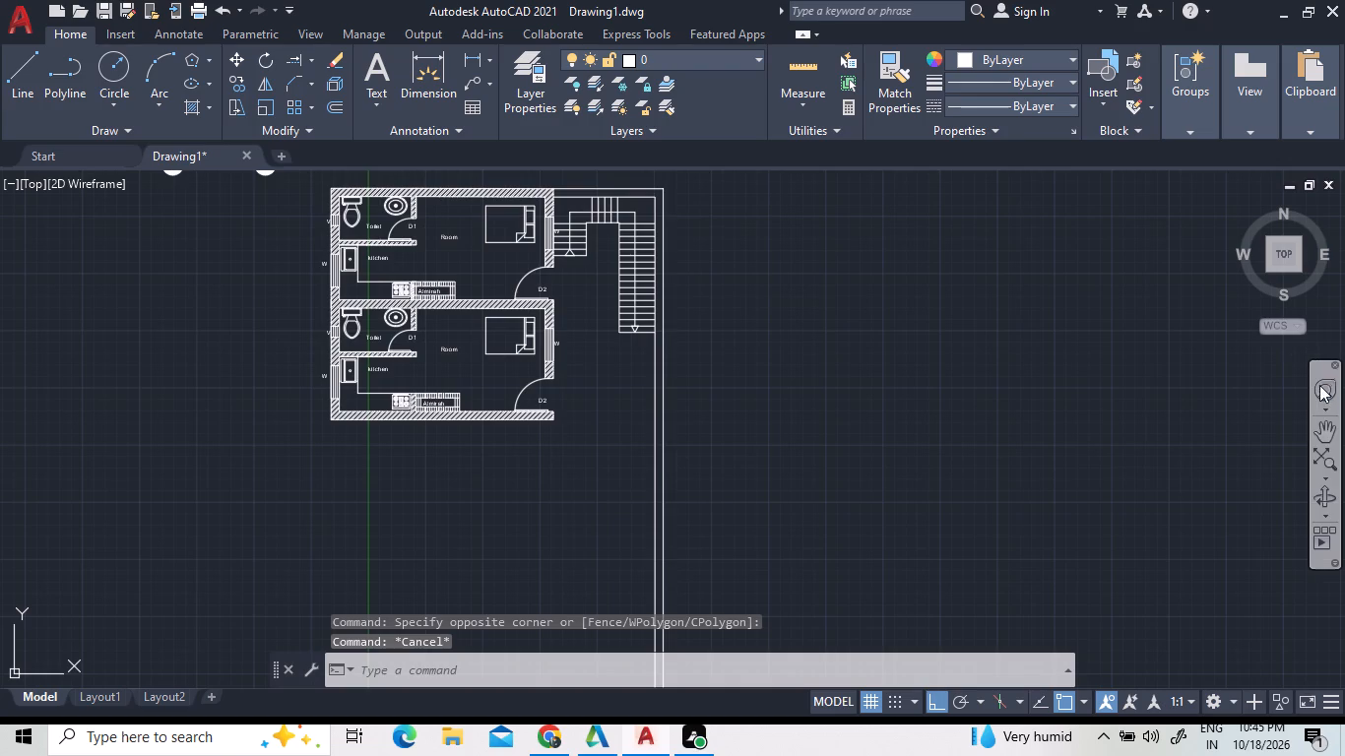
# Mirror the entire lower furnished room southward about the outer edge of its south wall, keeping the source objects.
pyautogui.scroll(-2, 1291, 473)
pyautogui.scroll(2, 1006, 451)
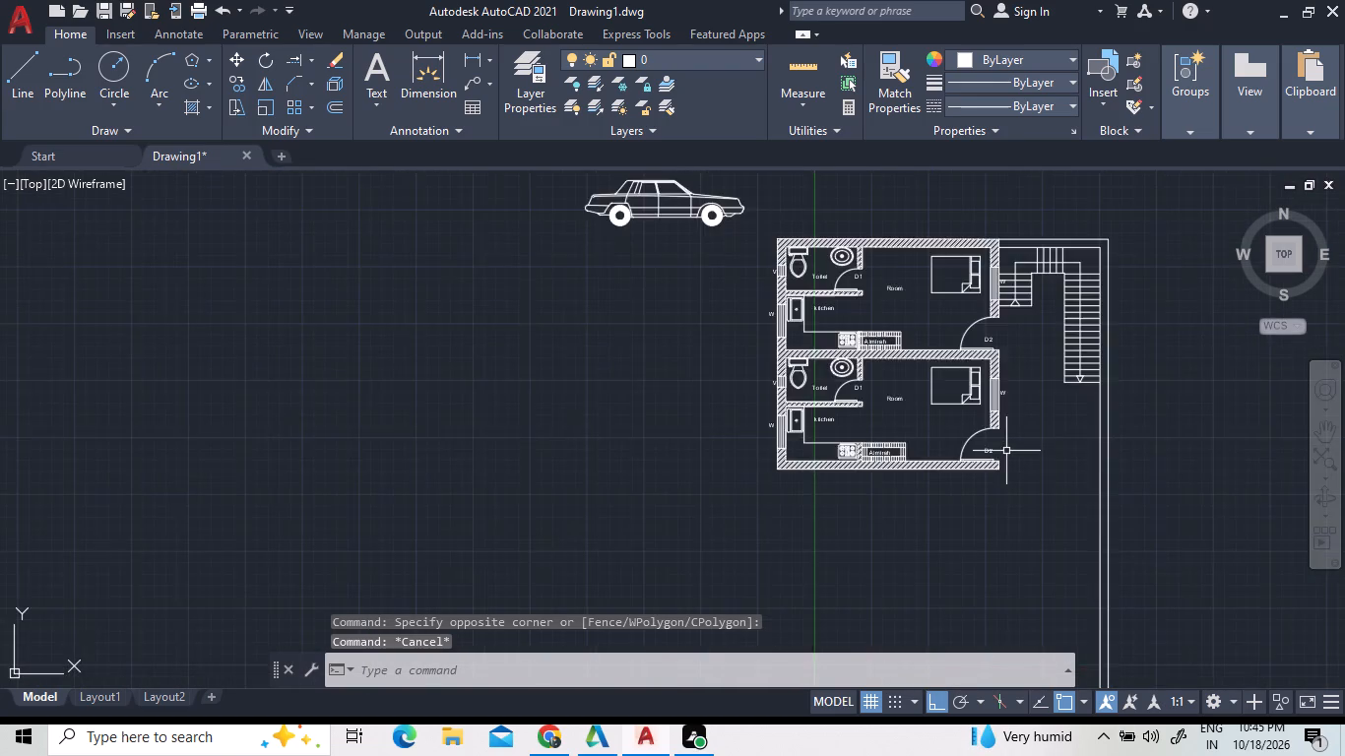
pyautogui.scroll(2, 1006, 452)
pyautogui.click(1033, 509)
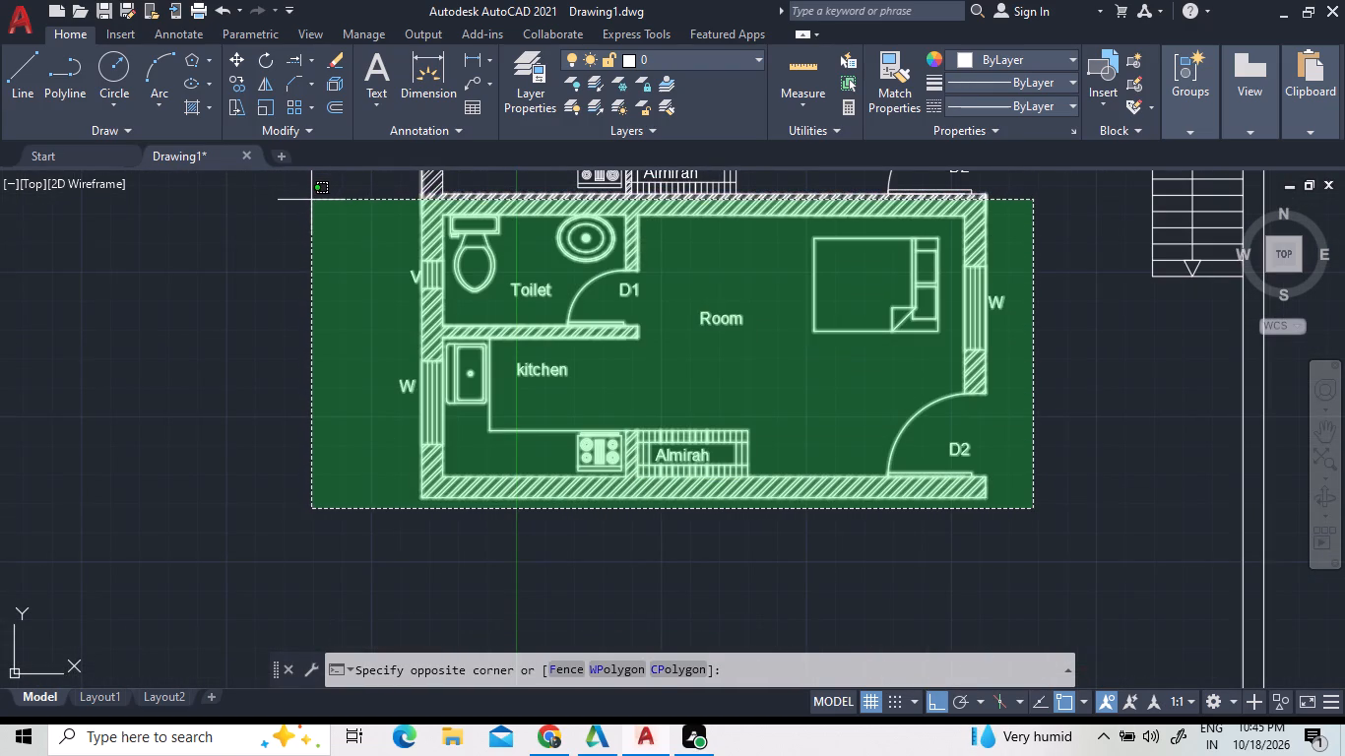
pyautogui.click(311, 200)
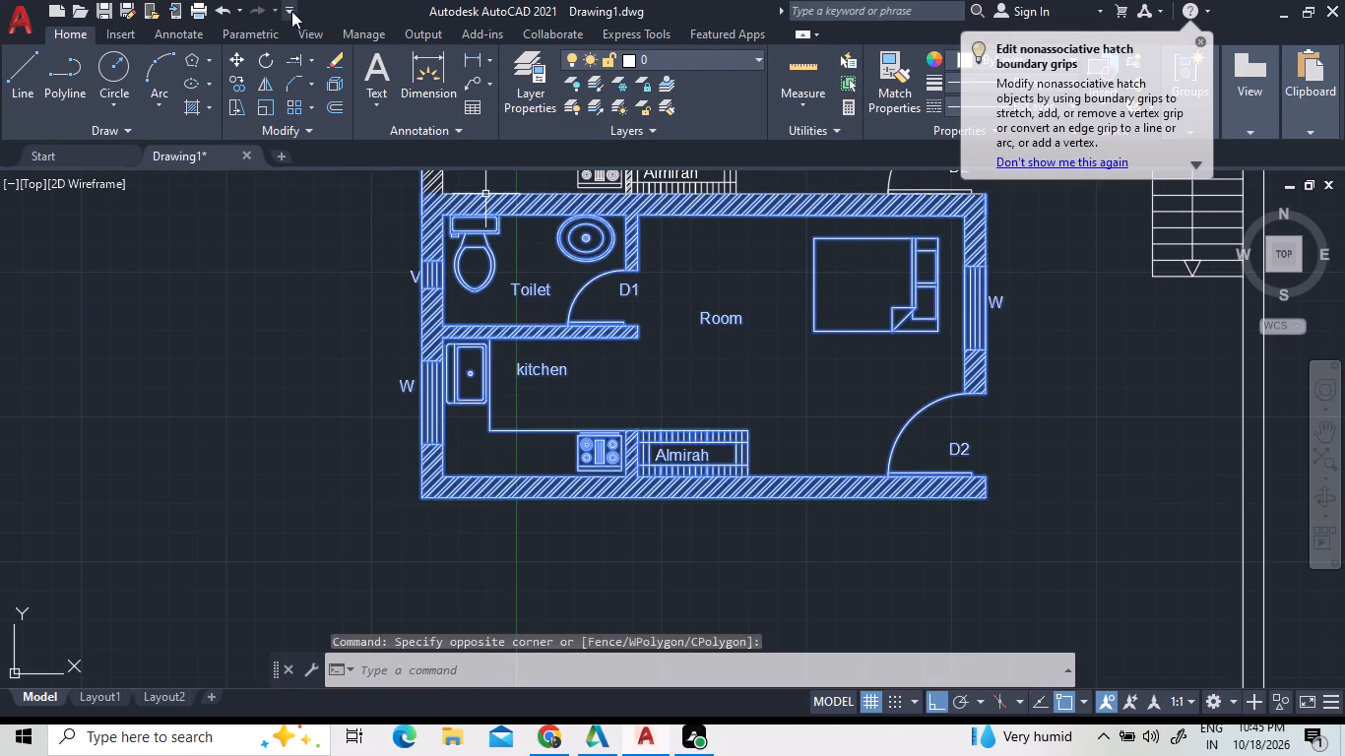
pyautogui.click(274, 83)
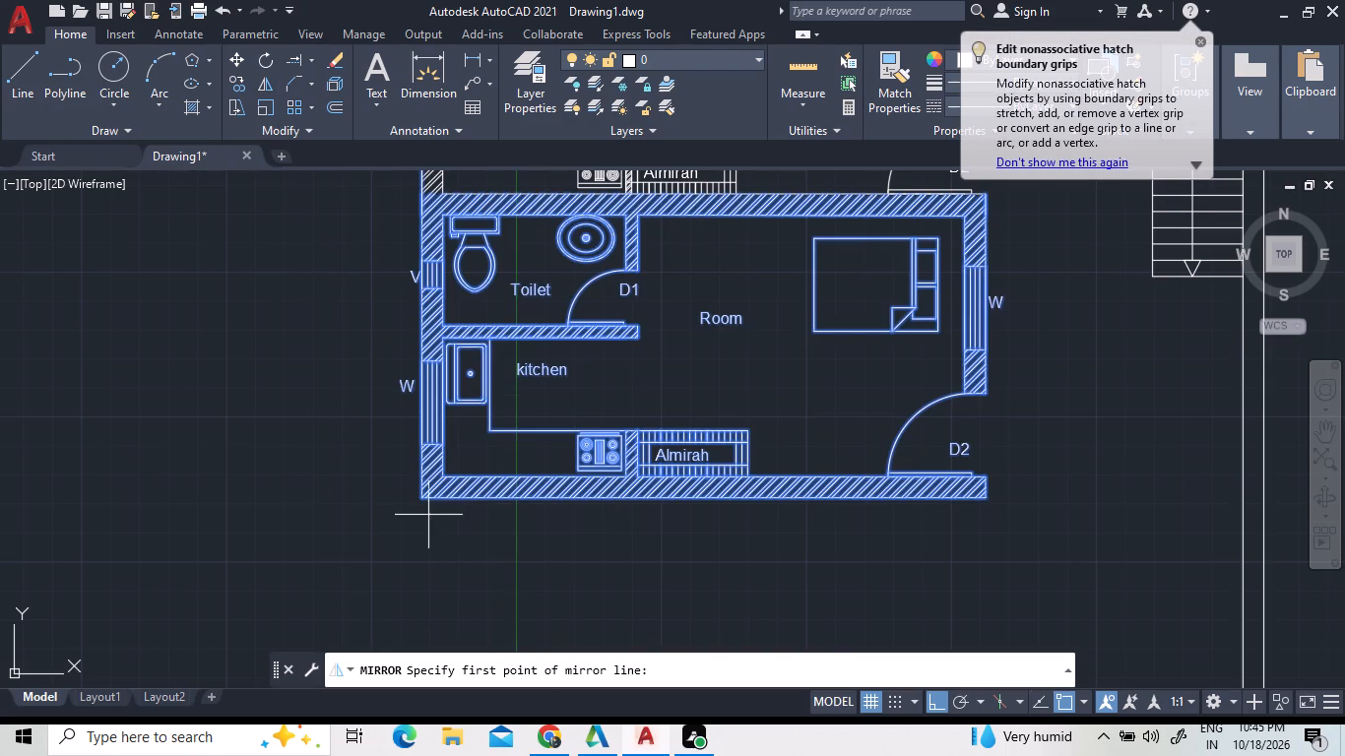
pyautogui.click(423, 495)
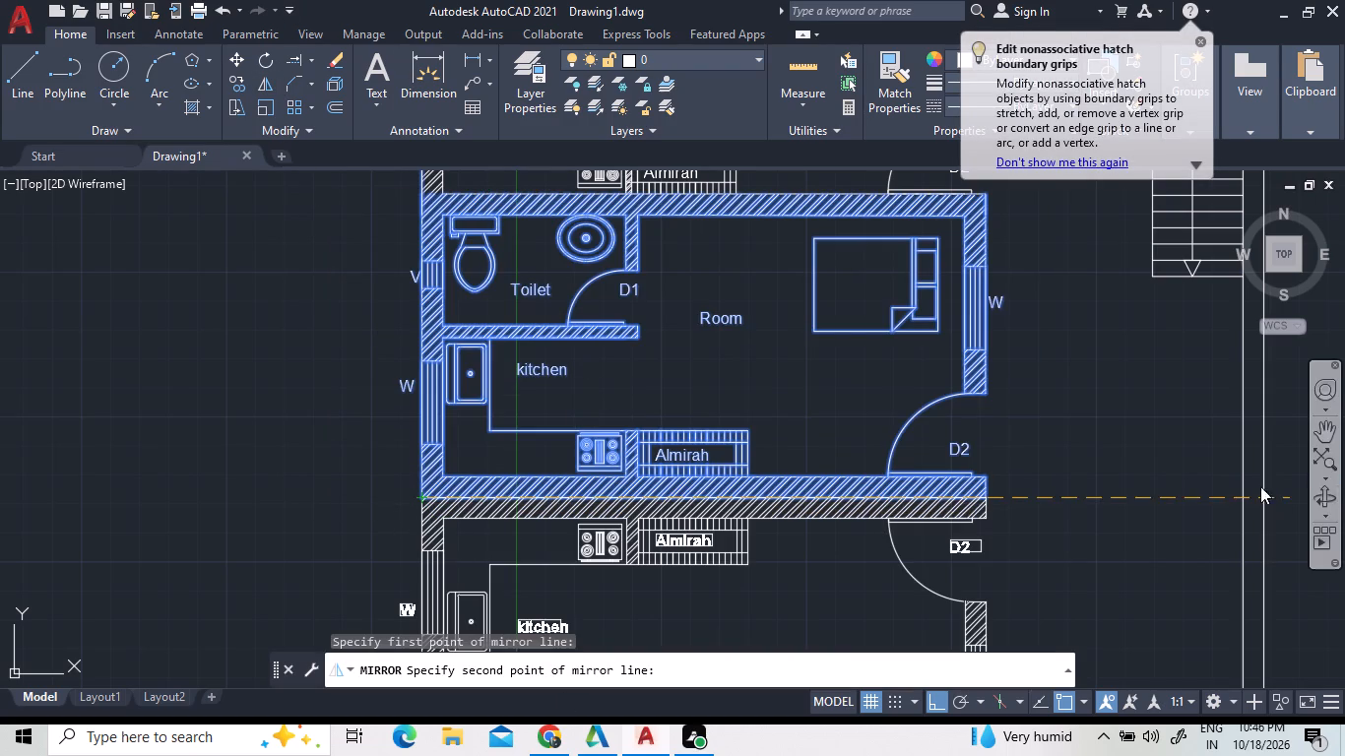
pyautogui.doubleClick(986, 497)
pyautogui.scroll(-2, 979, 484)
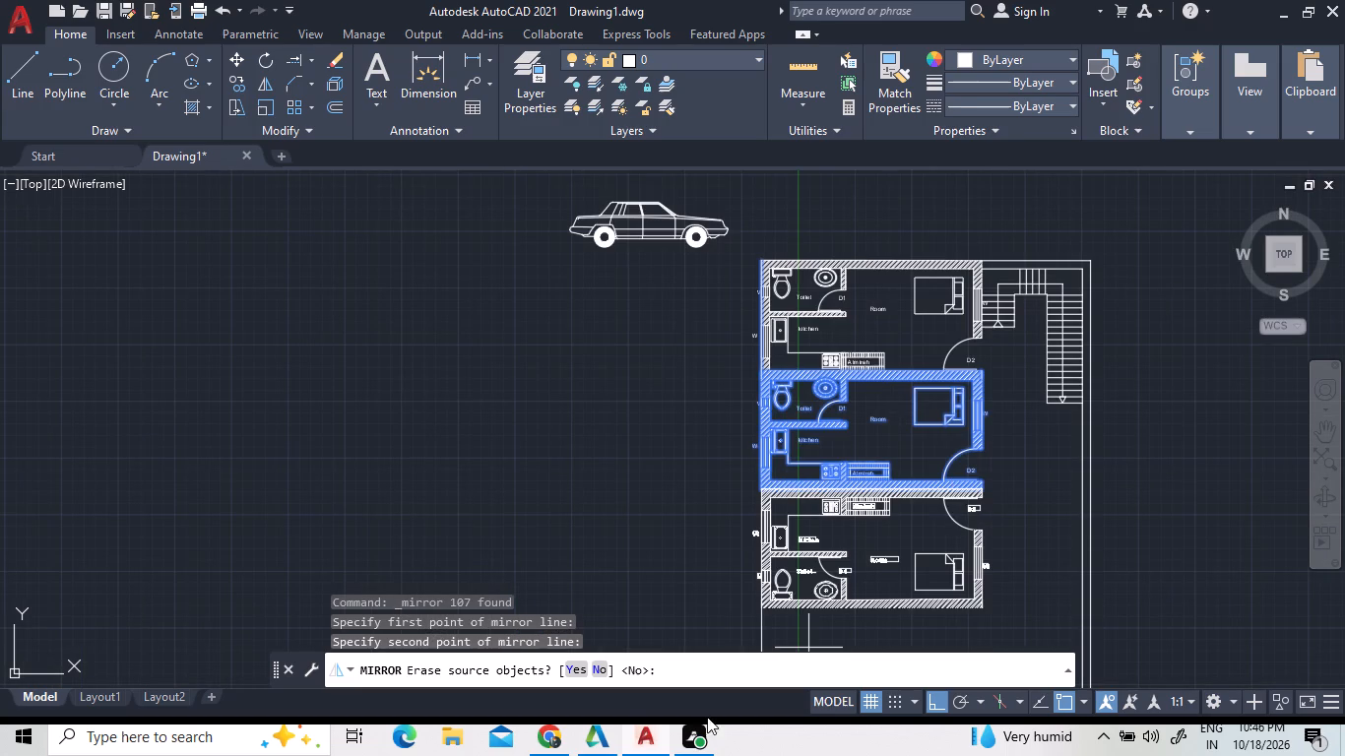
pyautogui.doubleClick(597, 673)
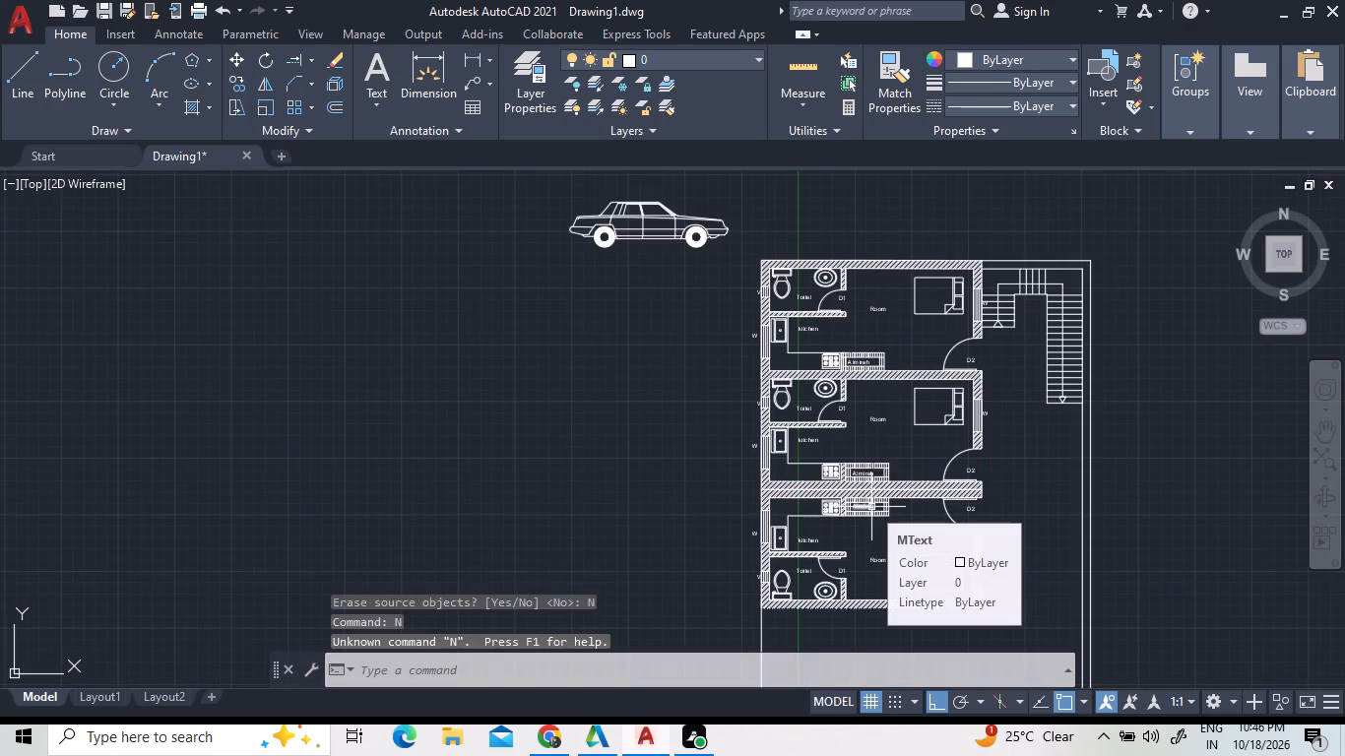
pyautogui.scroll(-1, 871, 508)
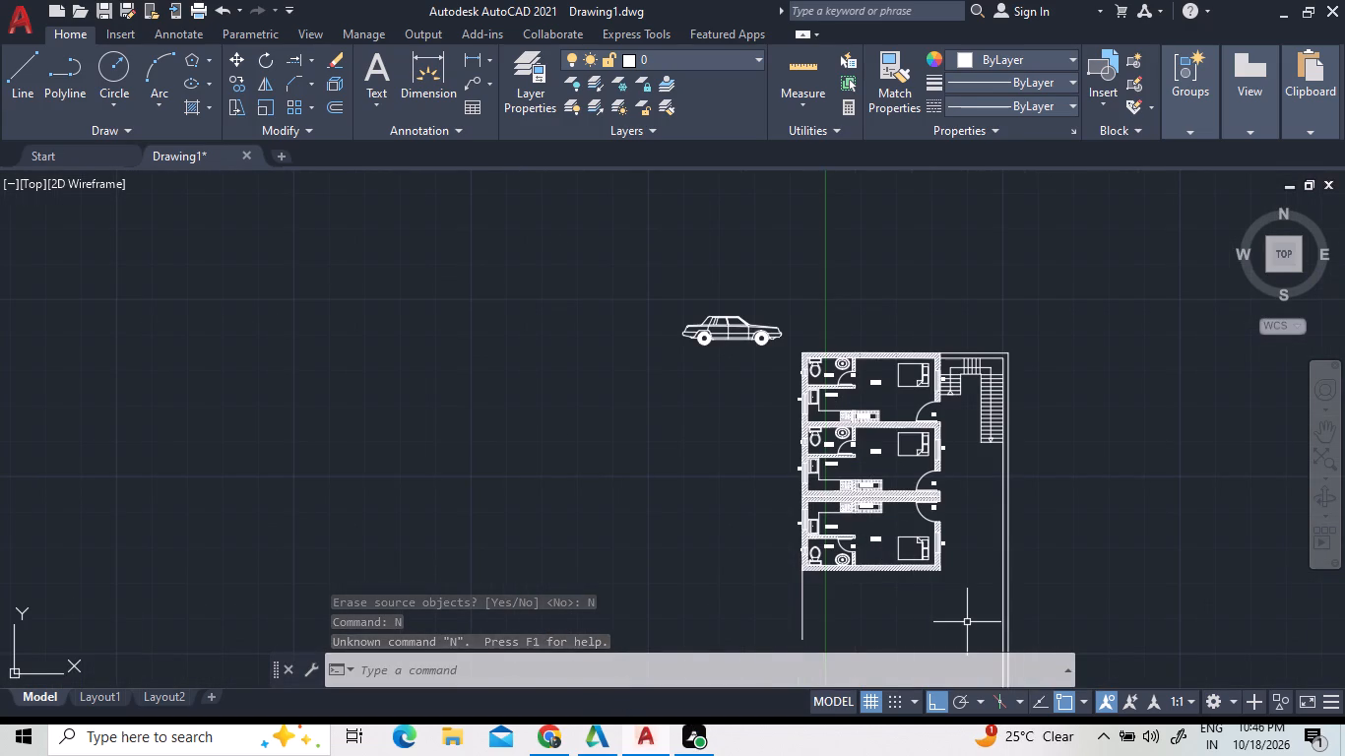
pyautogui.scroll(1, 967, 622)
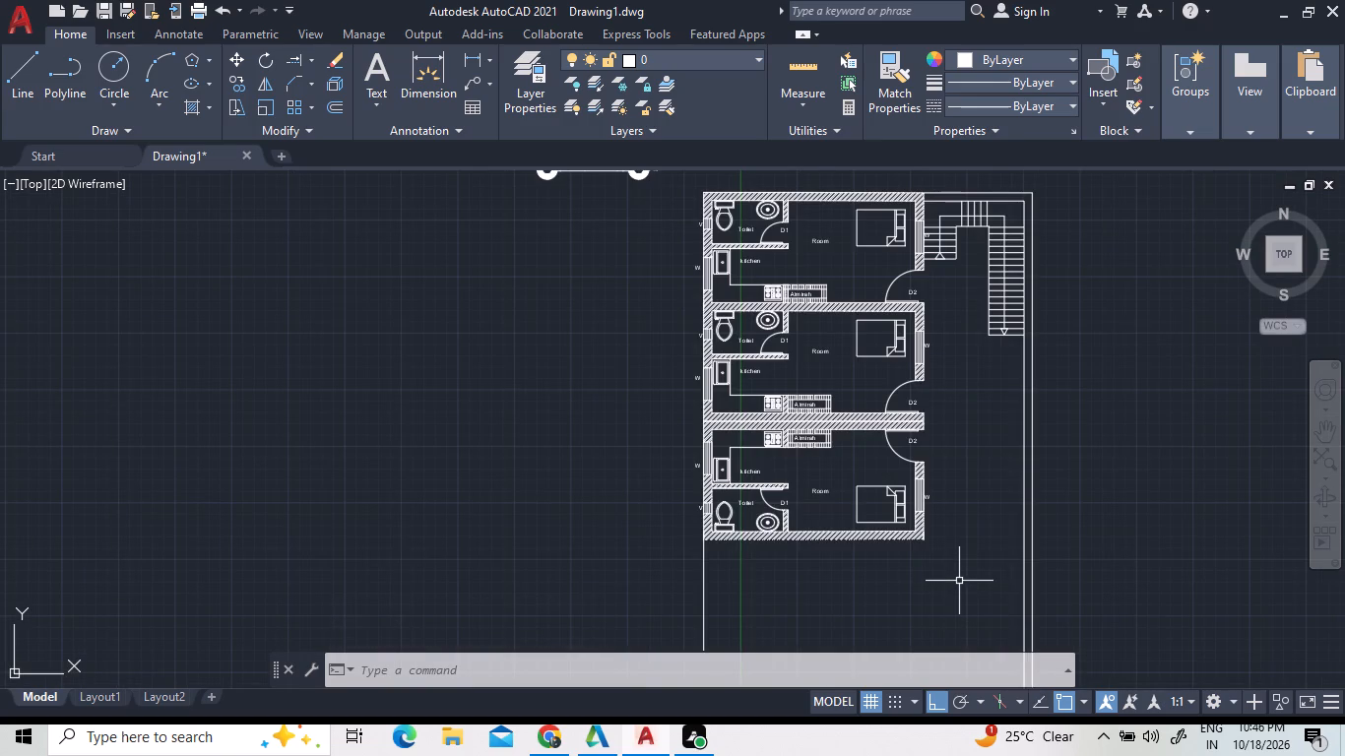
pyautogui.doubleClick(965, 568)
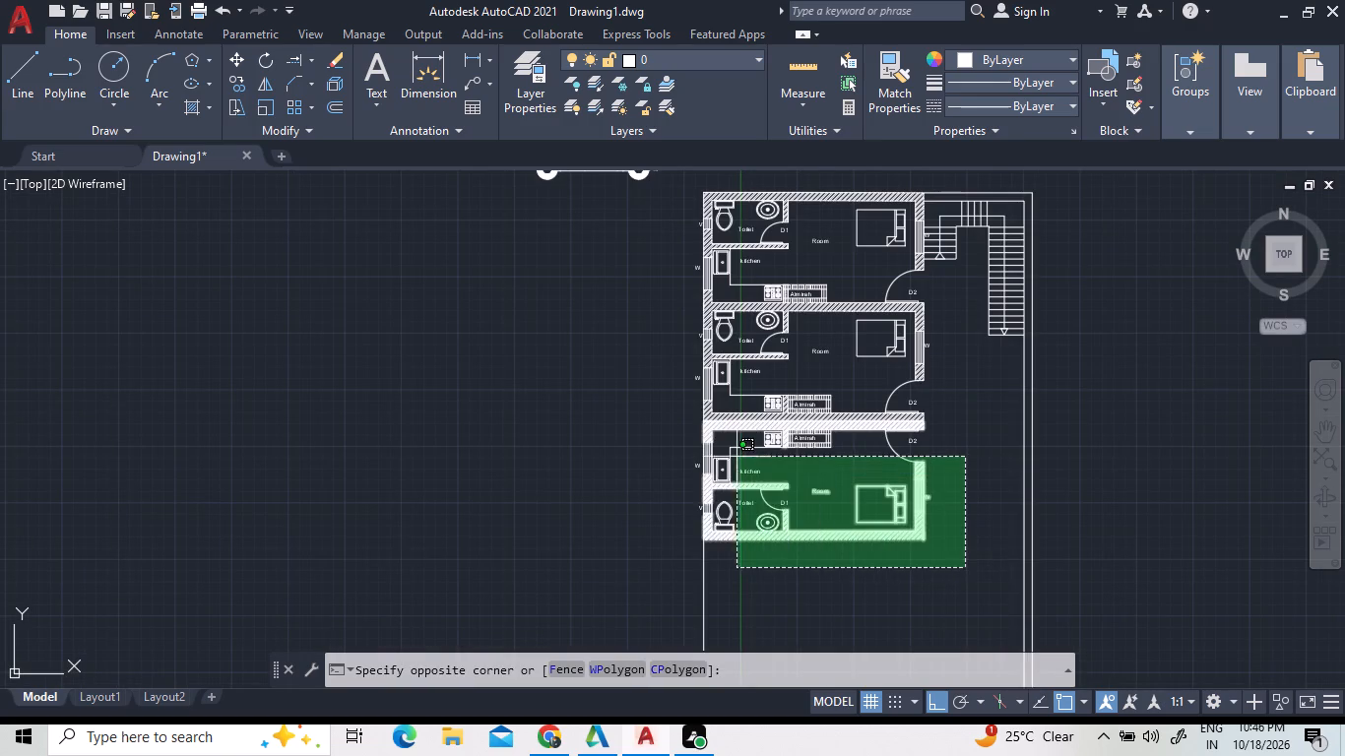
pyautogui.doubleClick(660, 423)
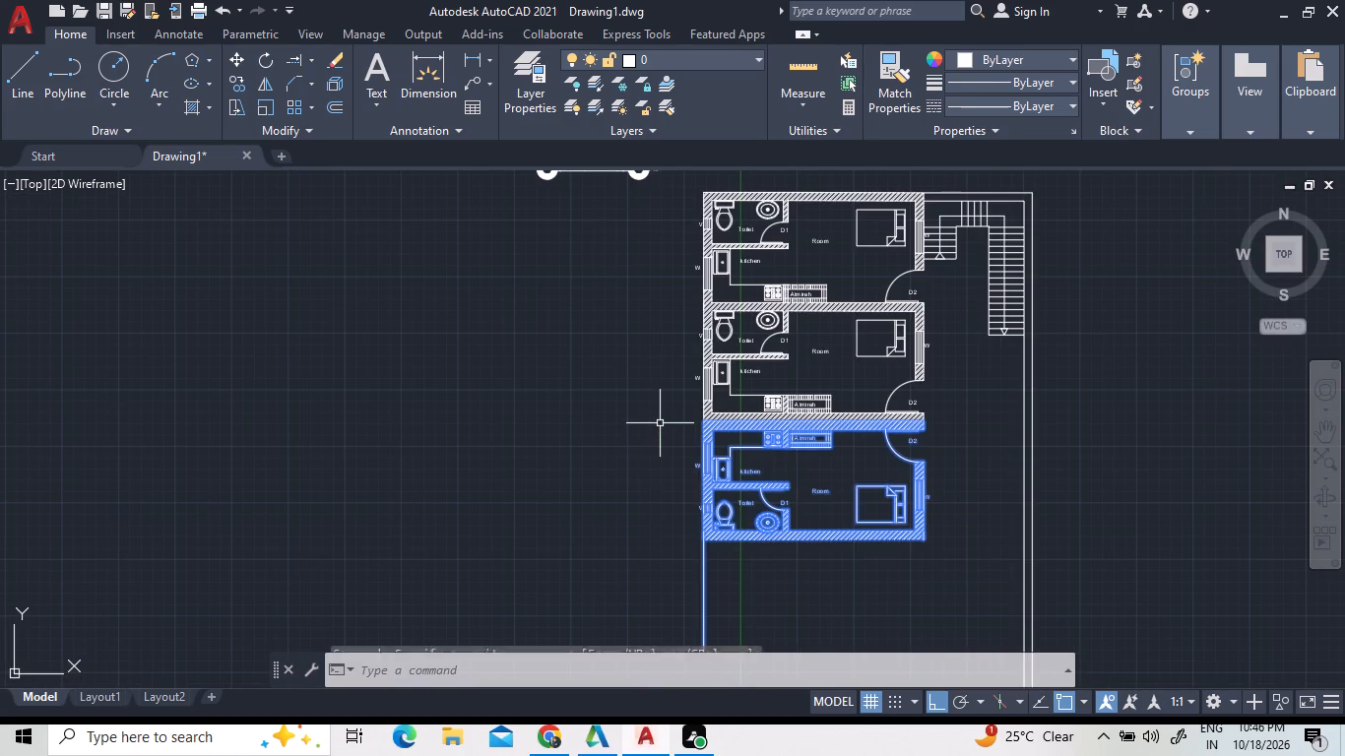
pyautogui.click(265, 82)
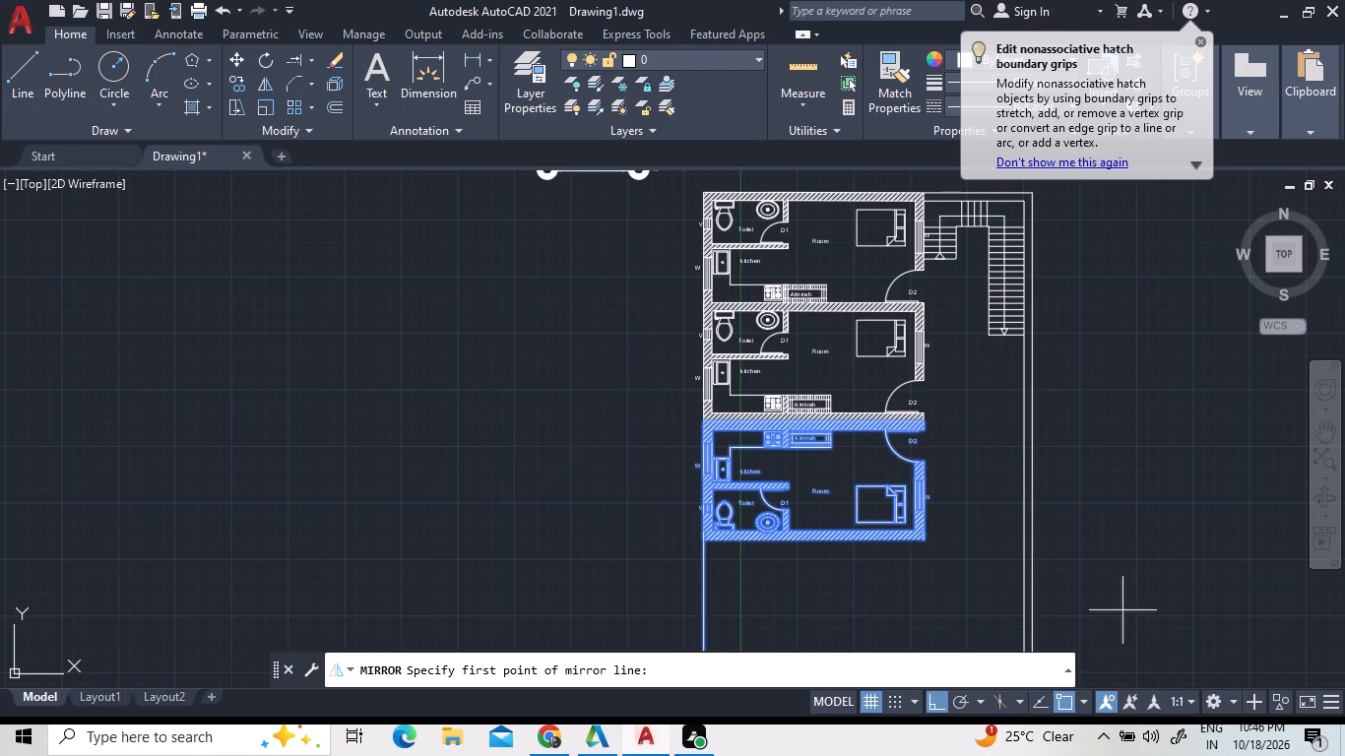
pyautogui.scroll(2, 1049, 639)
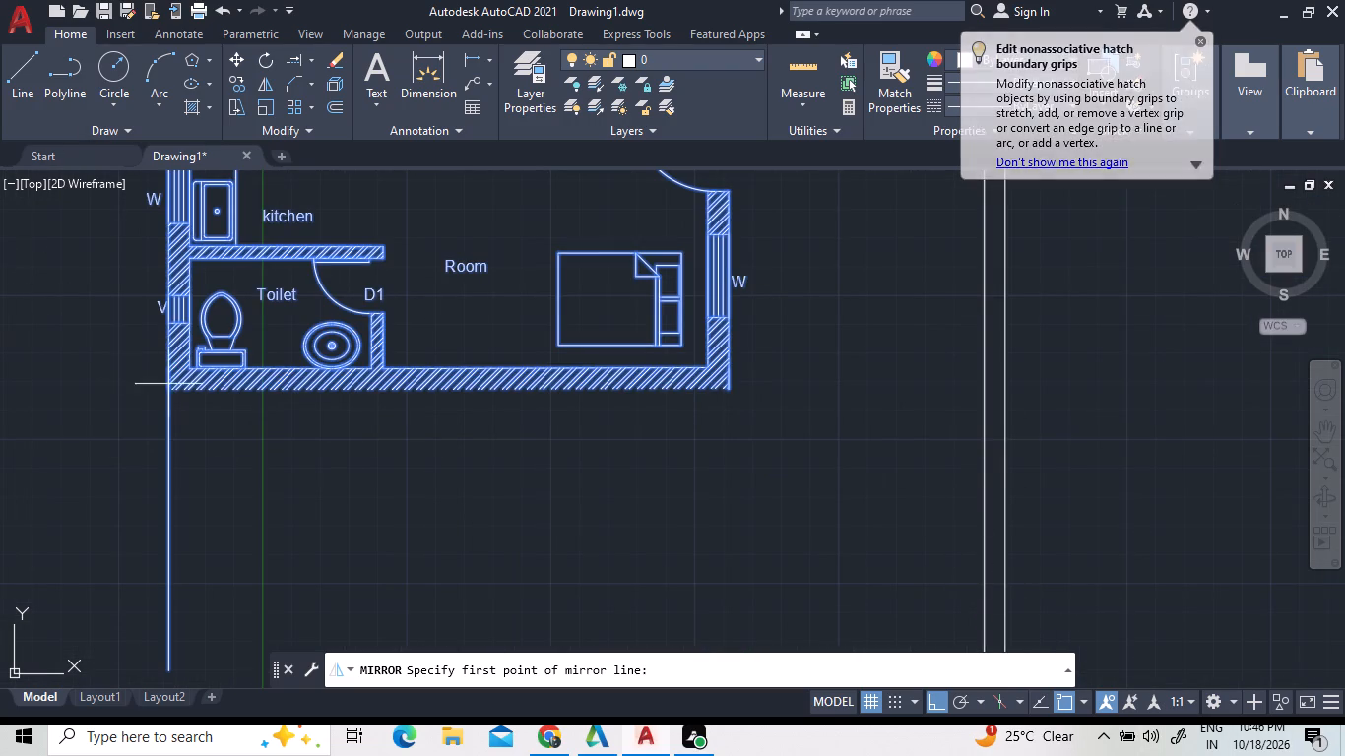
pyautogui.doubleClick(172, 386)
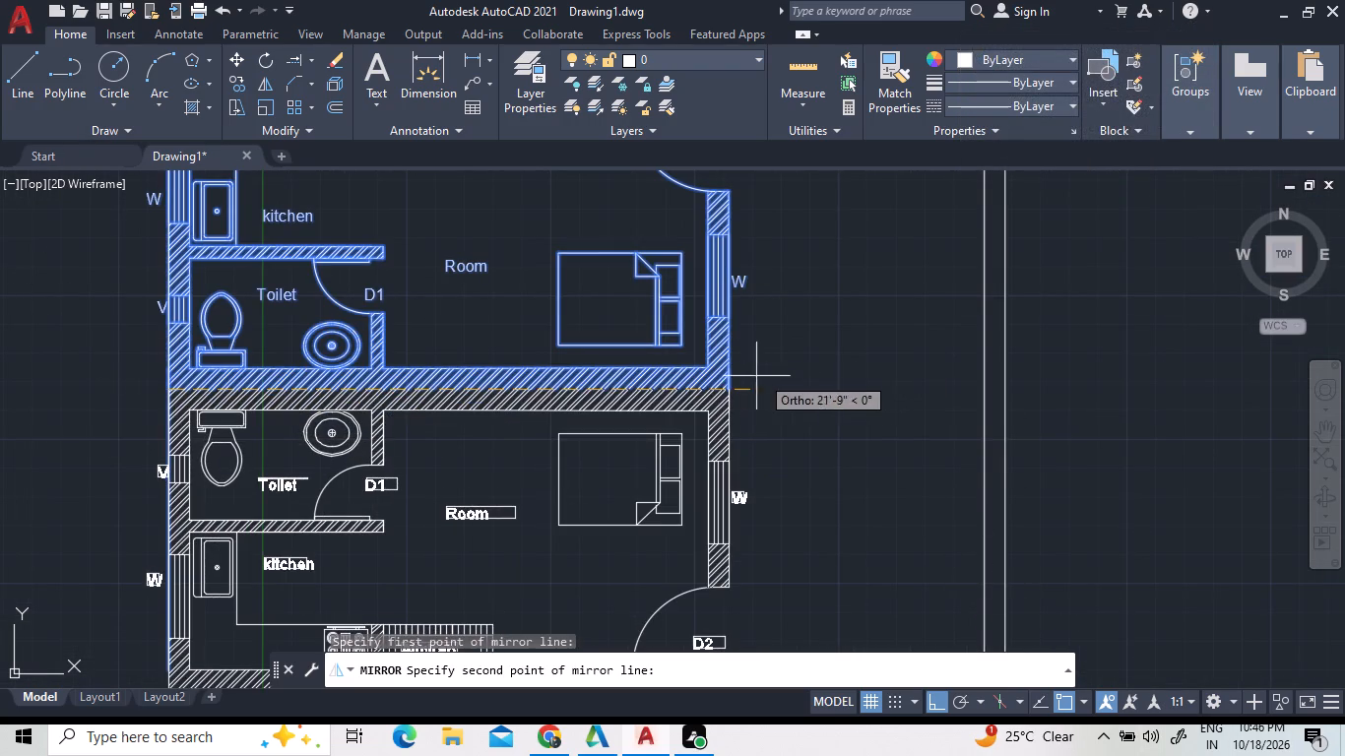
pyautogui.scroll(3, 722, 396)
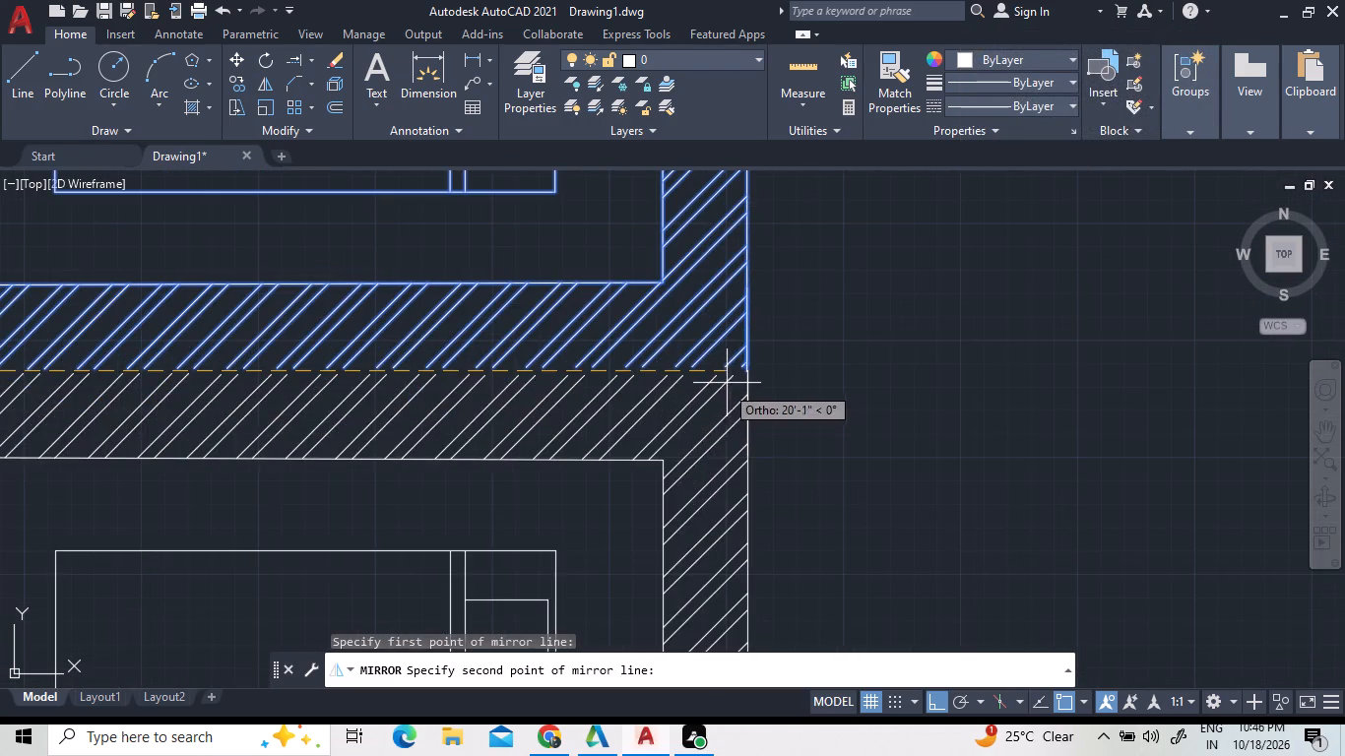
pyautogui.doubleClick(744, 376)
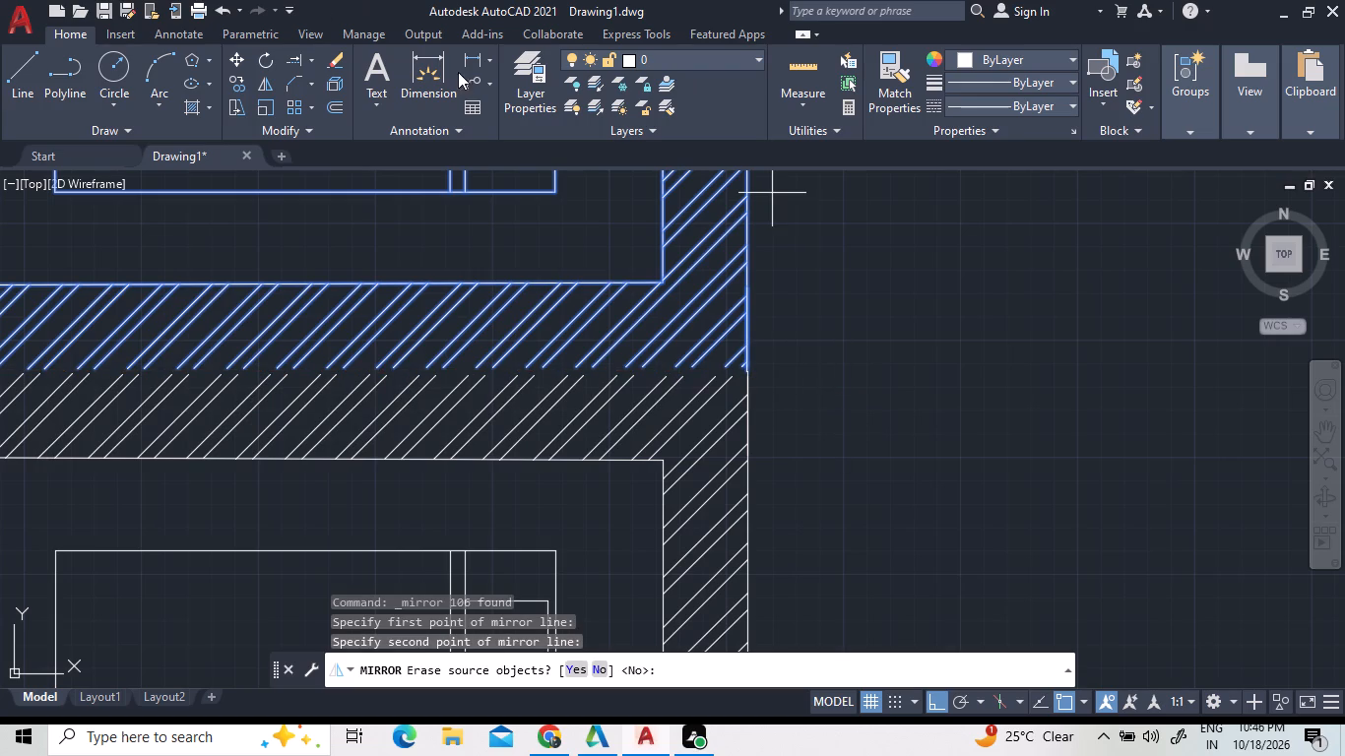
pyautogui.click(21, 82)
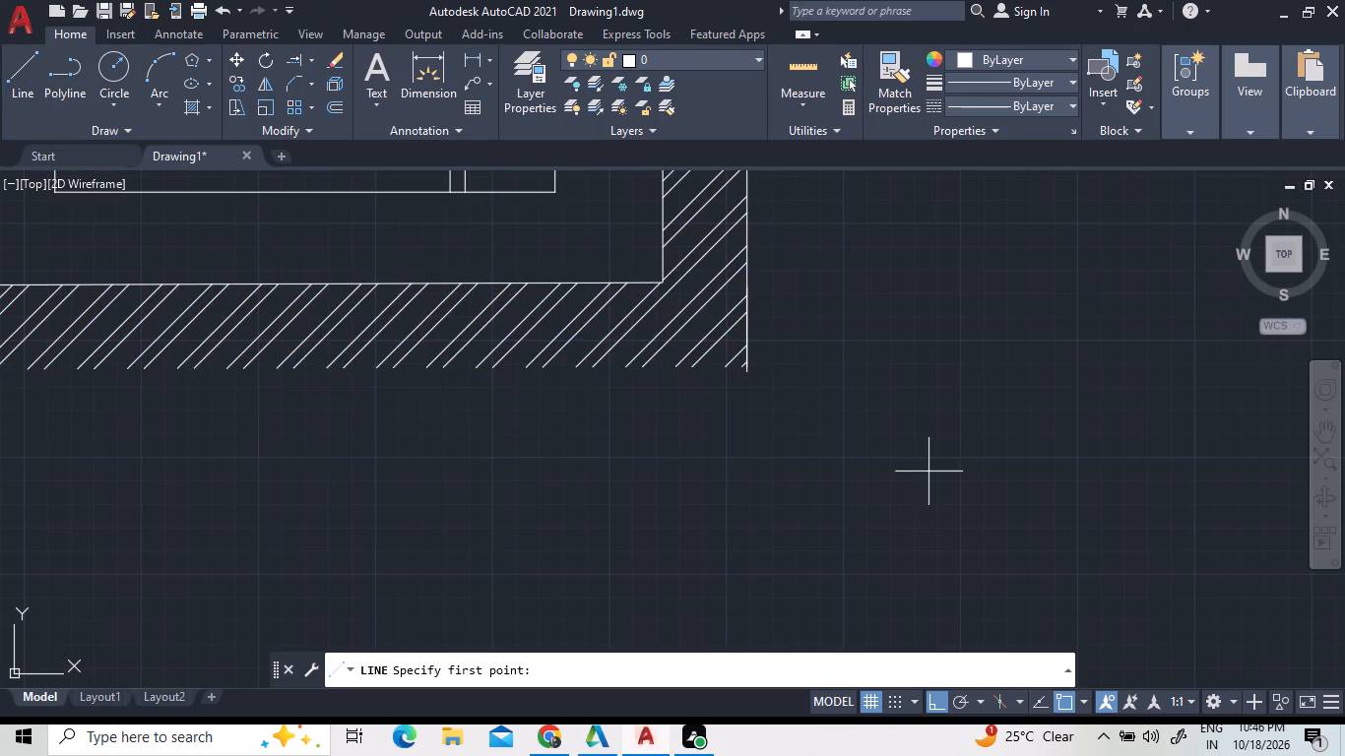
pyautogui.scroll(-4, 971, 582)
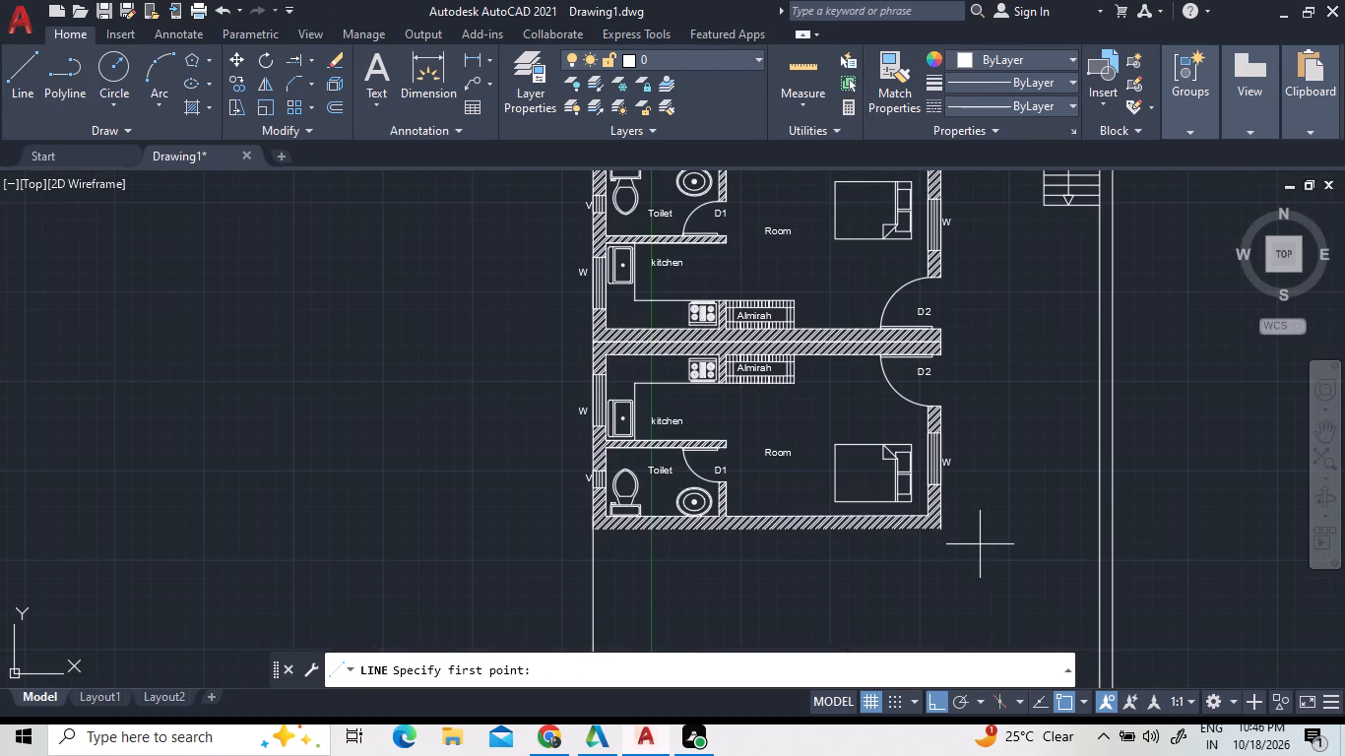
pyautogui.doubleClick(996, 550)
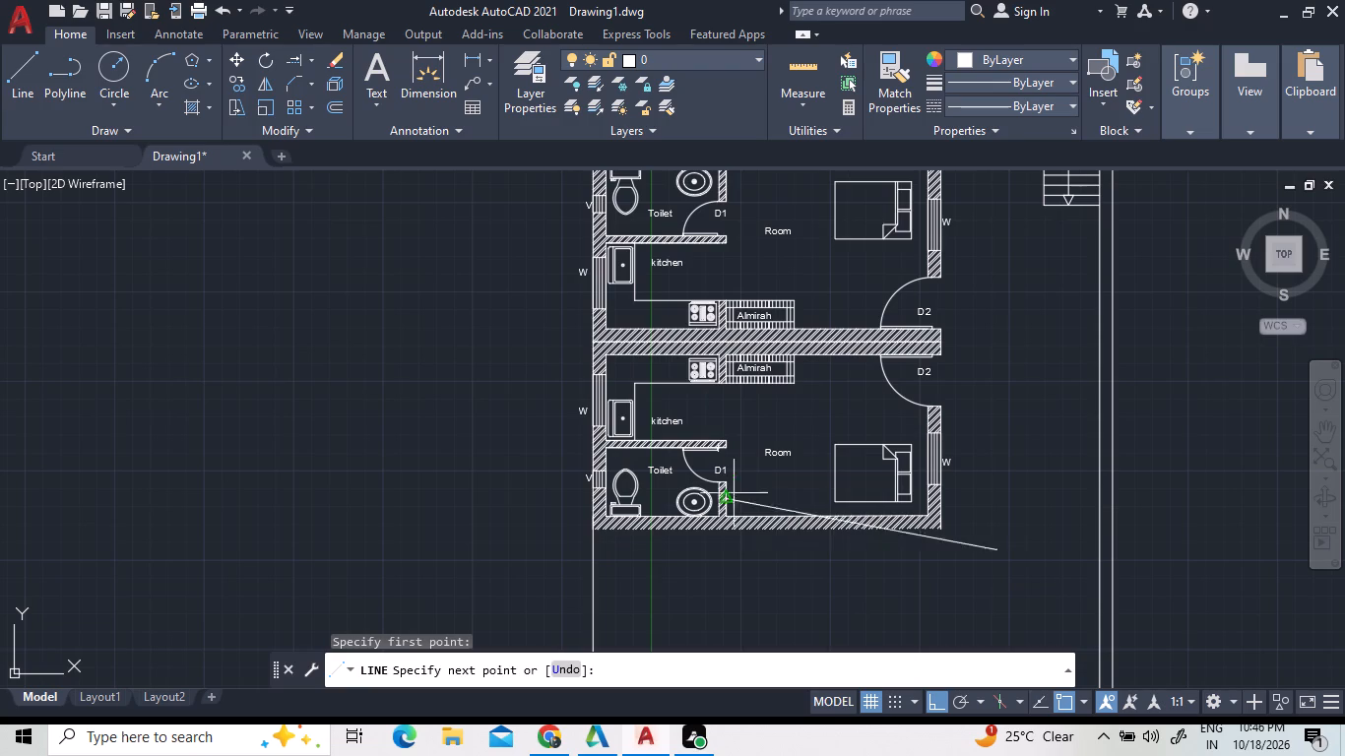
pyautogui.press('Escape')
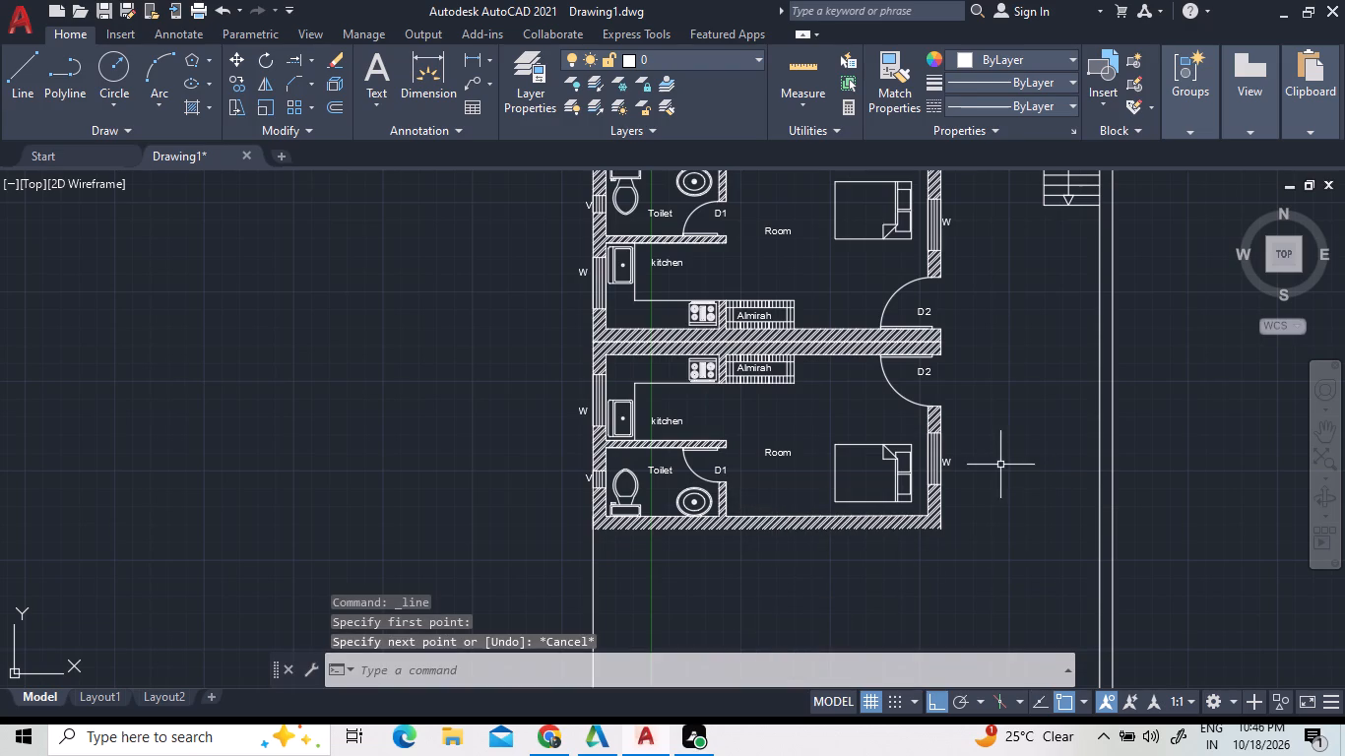
# Mirror the southernmost furnished room southward about the outer edge of its south wall, keeping the source objects.
pyautogui.click(965, 539)
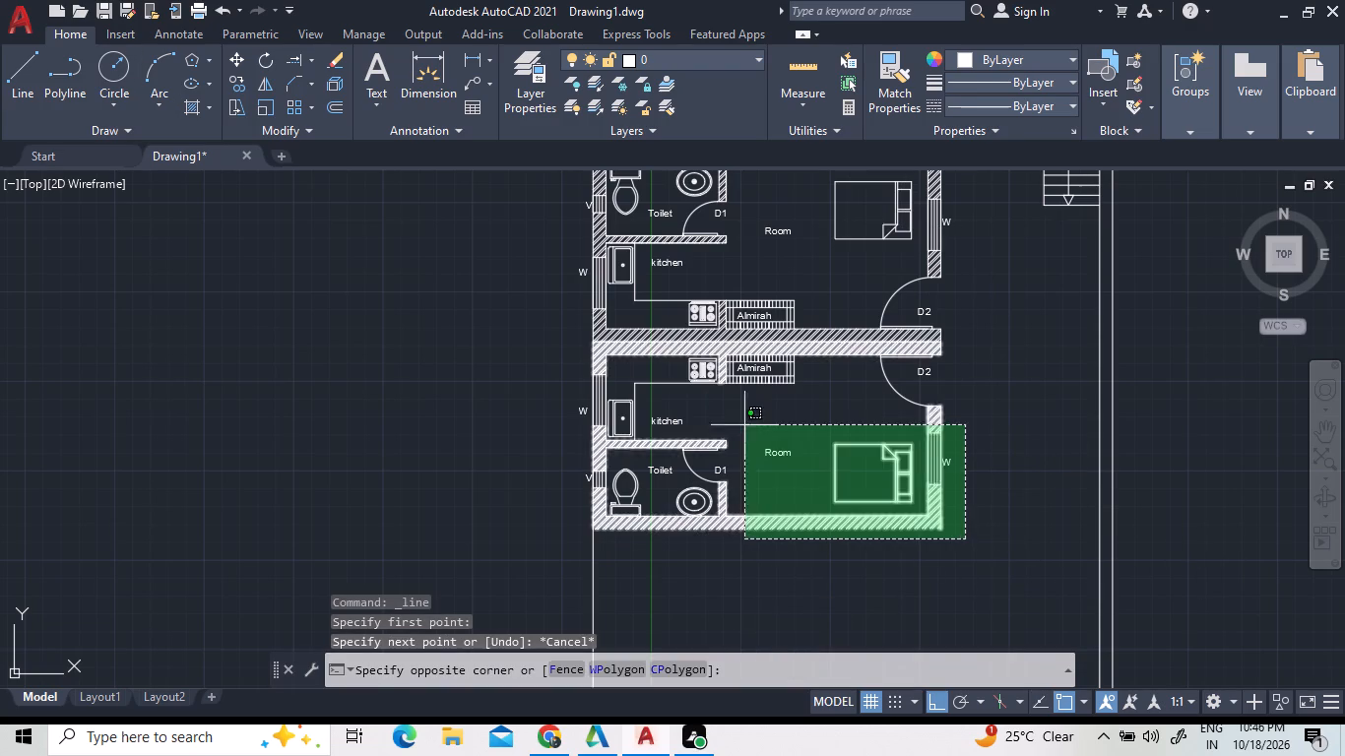
pyautogui.doubleClick(553, 345)
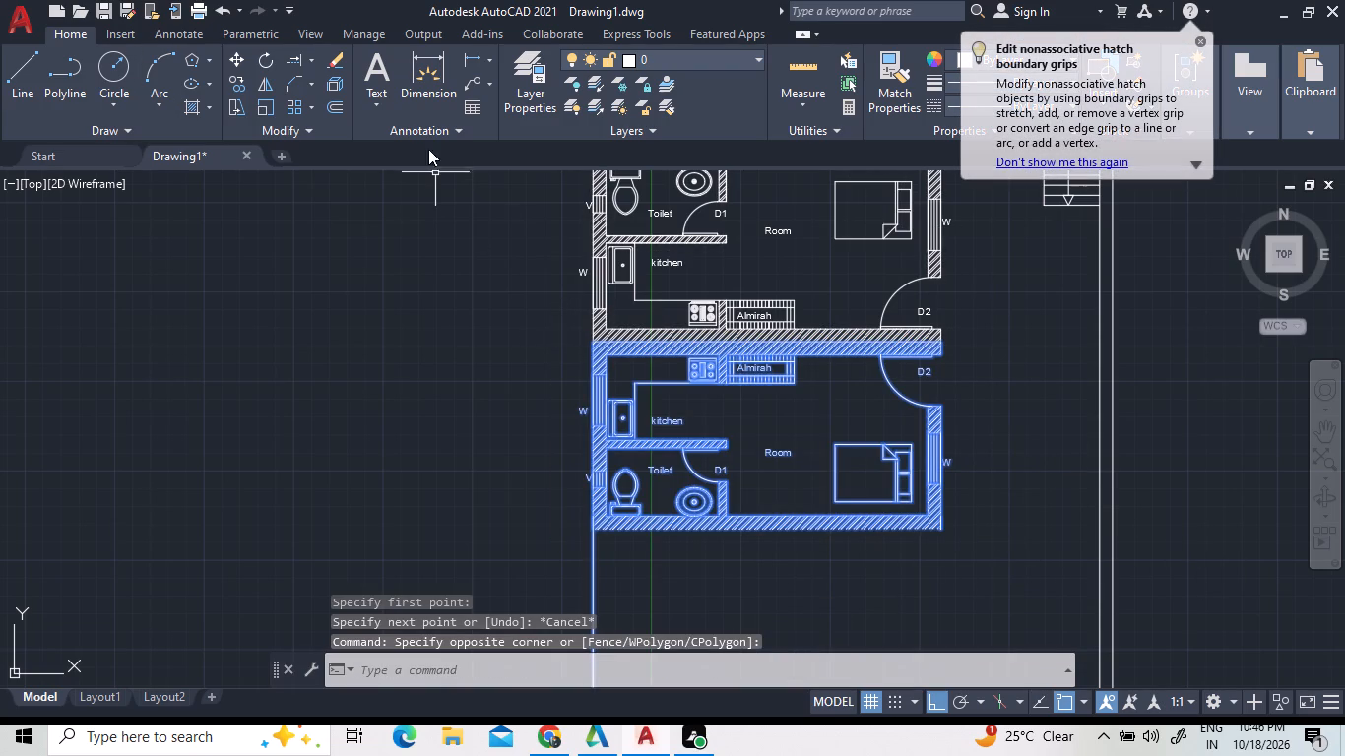
pyautogui.doubleClick(273, 92)
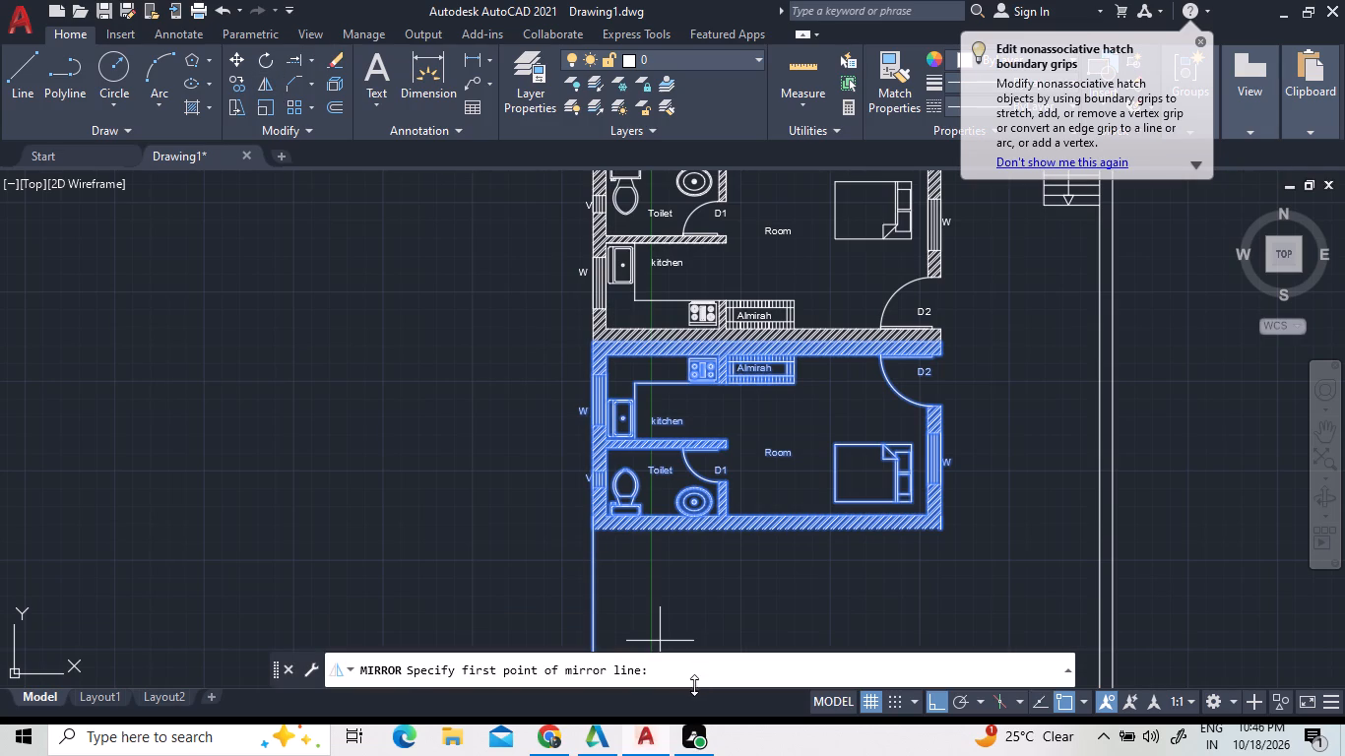
pyautogui.click(587, 531)
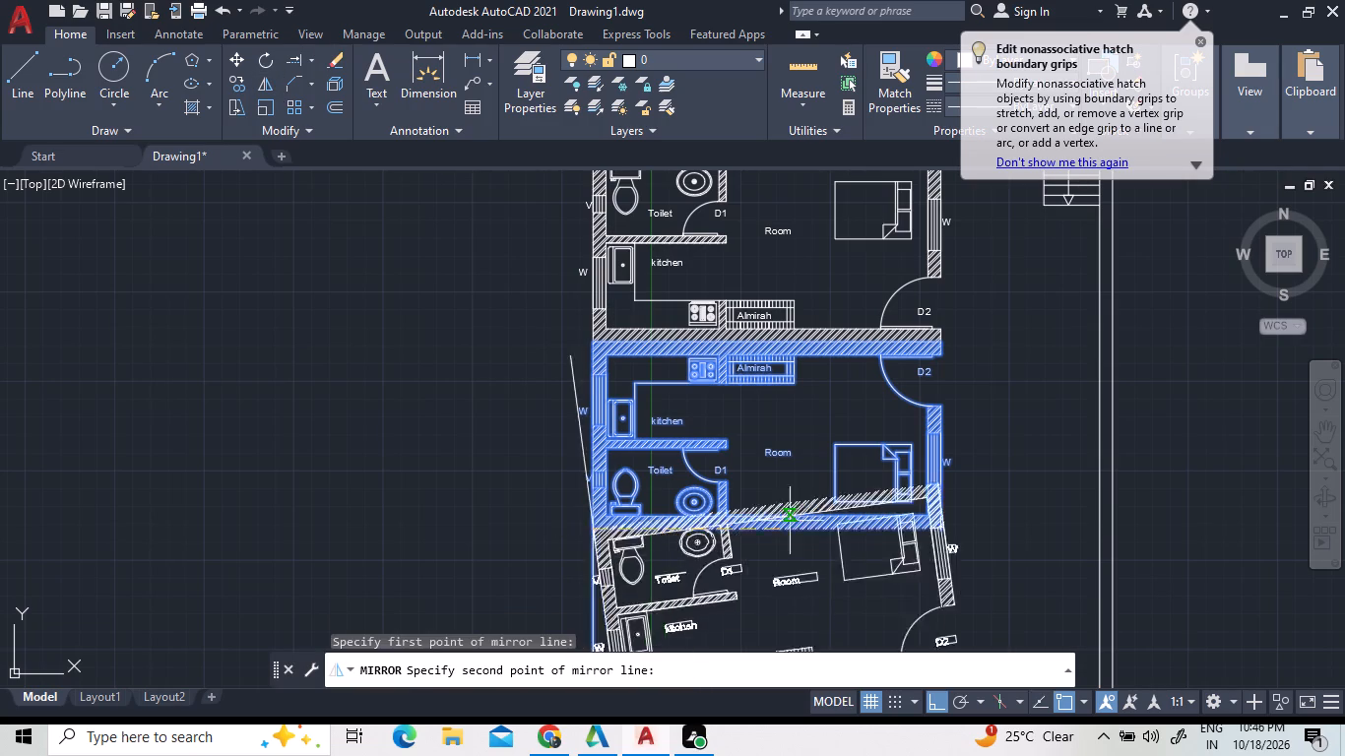
pyautogui.scroll(4, 950, 541)
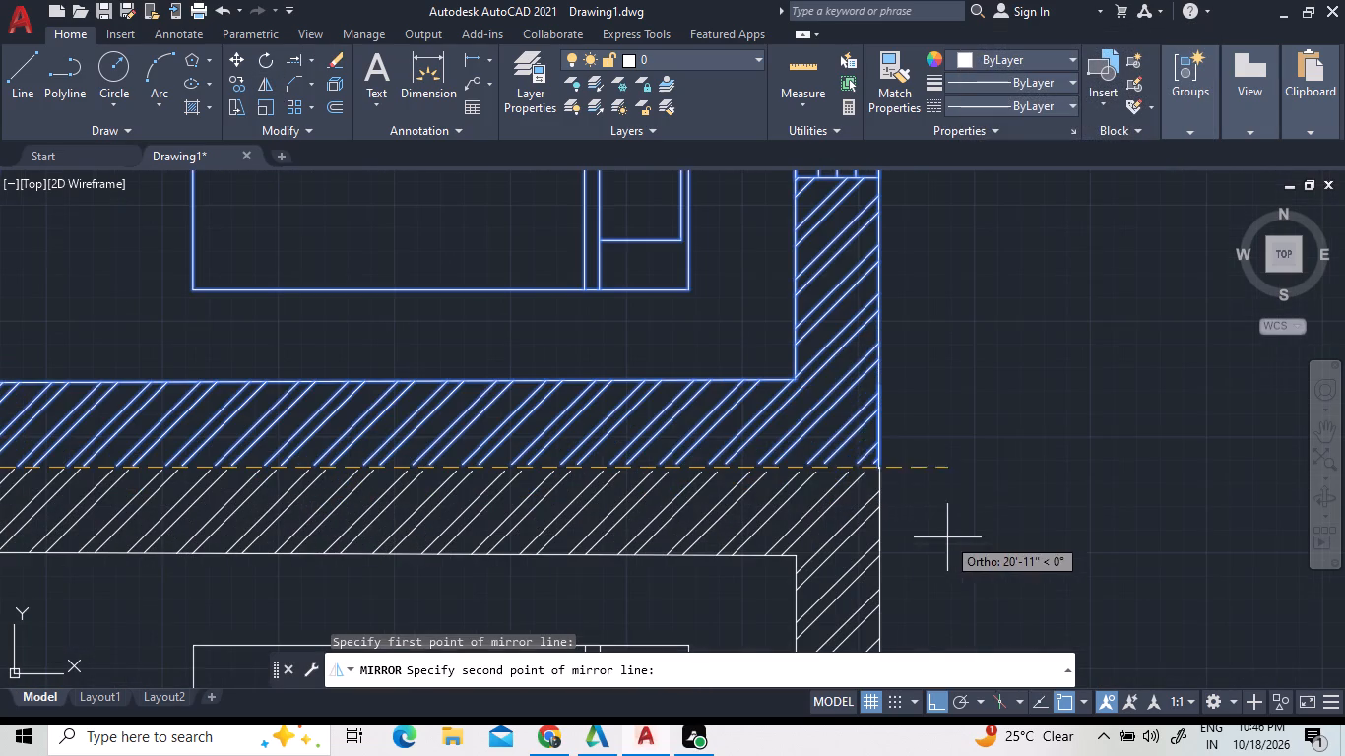
pyautogui.click(877, 473)
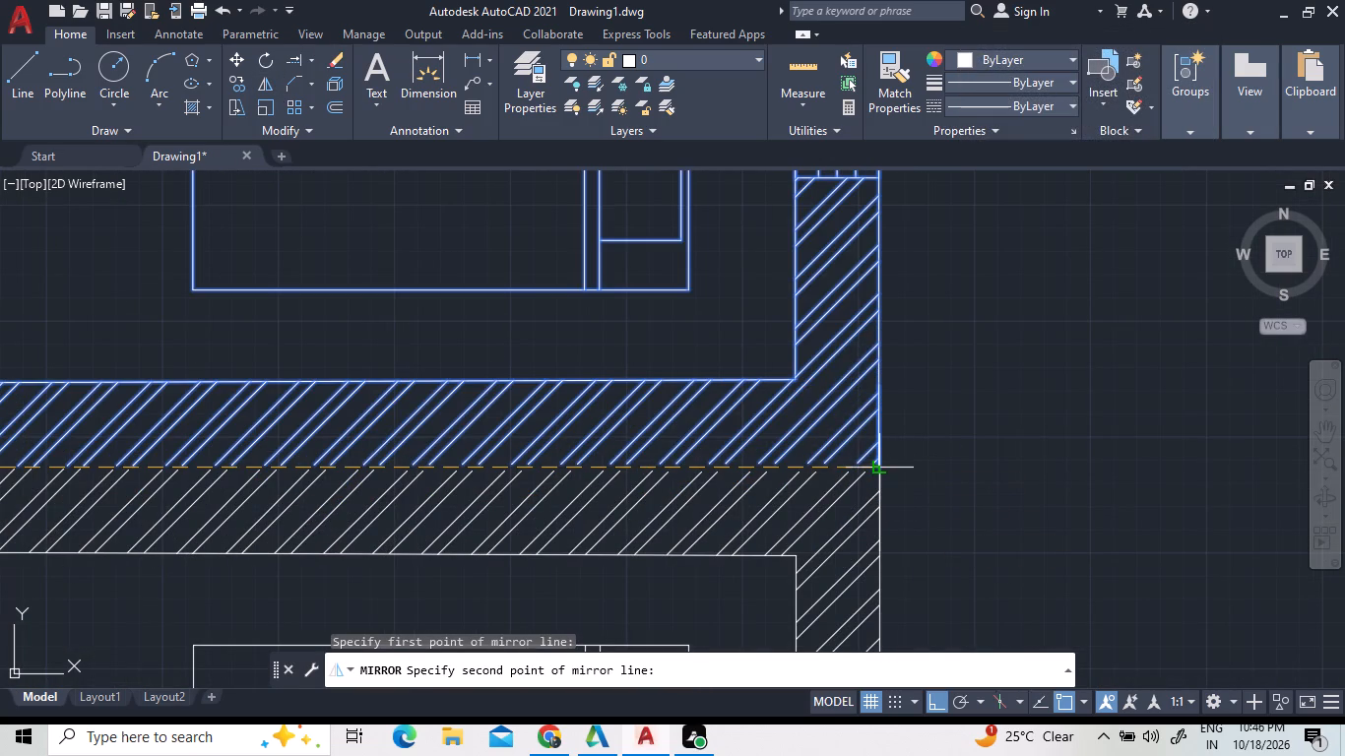
pyautogui.scroll(-1, 912, 469)
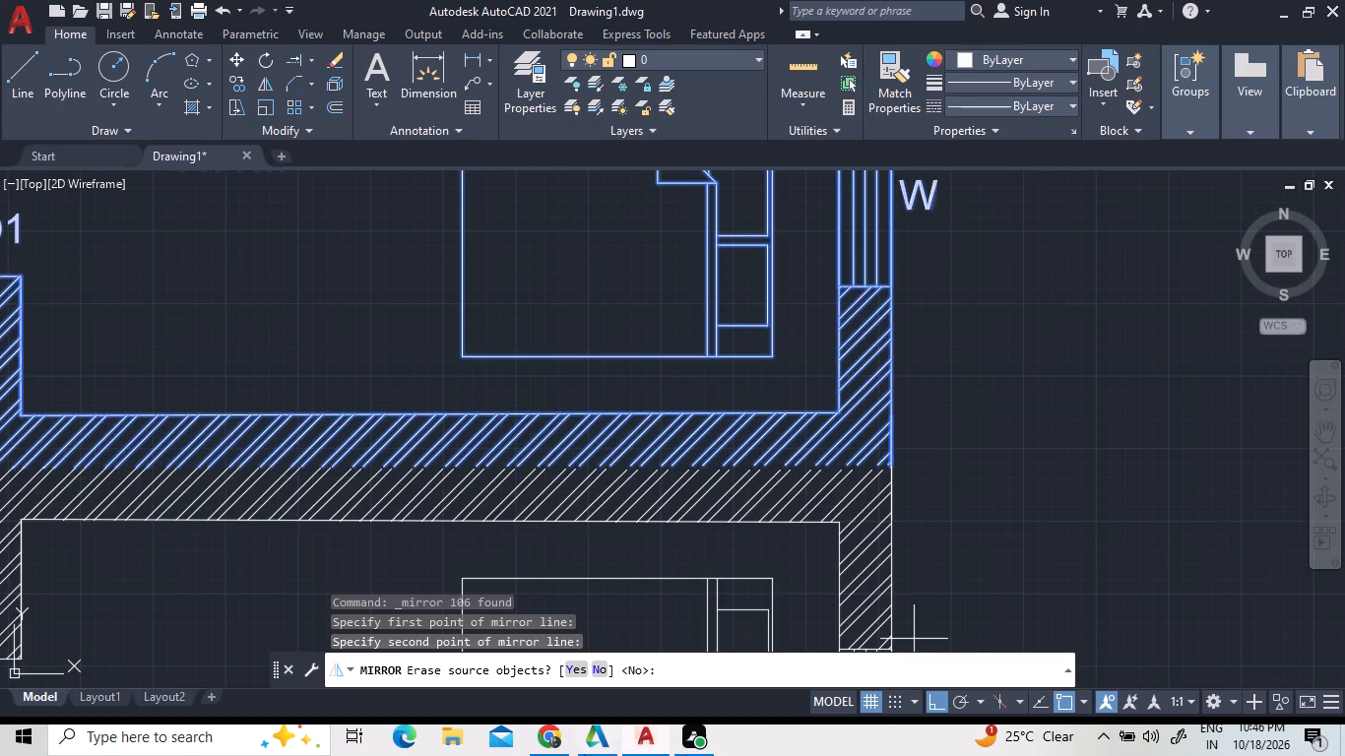
pyautogui.click(607, 672)
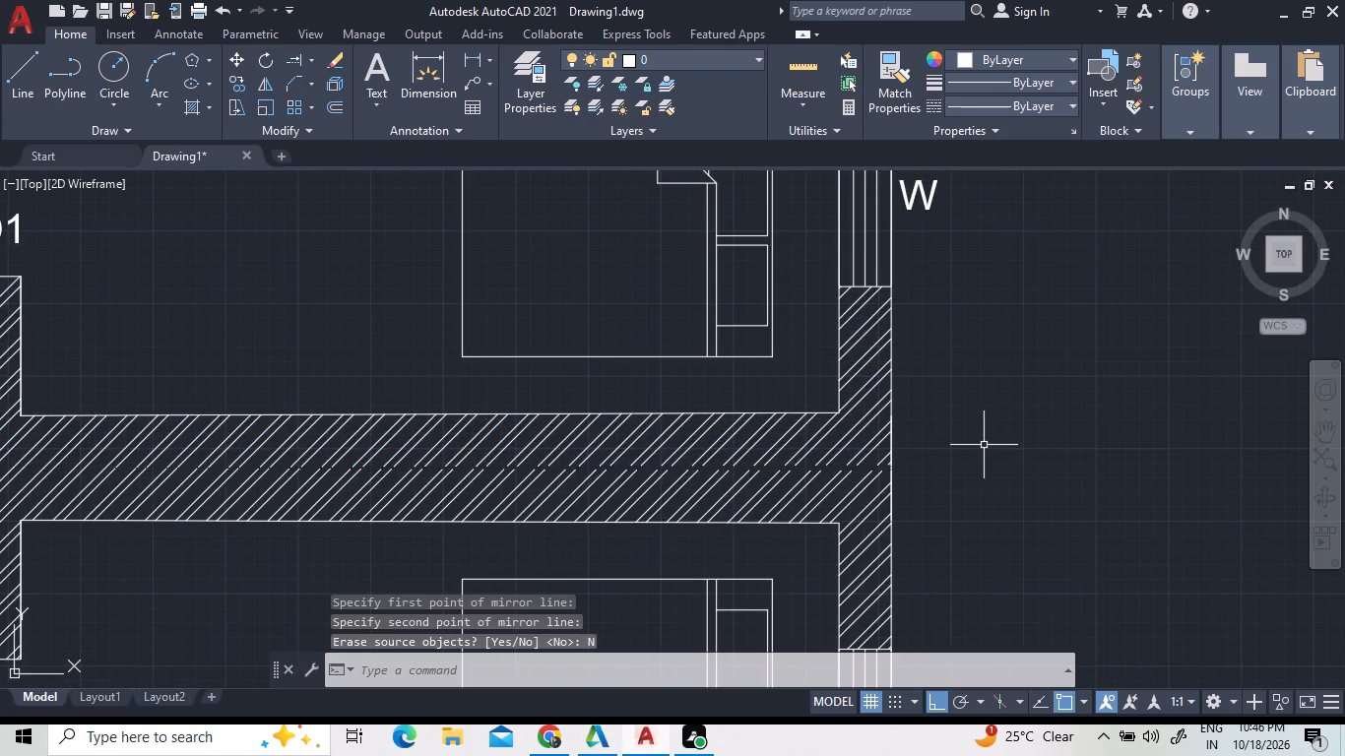
# Mirror the new southernmost room, with its furniture and labels, southward about its south wall's outer edge to add a fifth room, keeping the source.
pyautogui.scroll(-1, 986, 445)
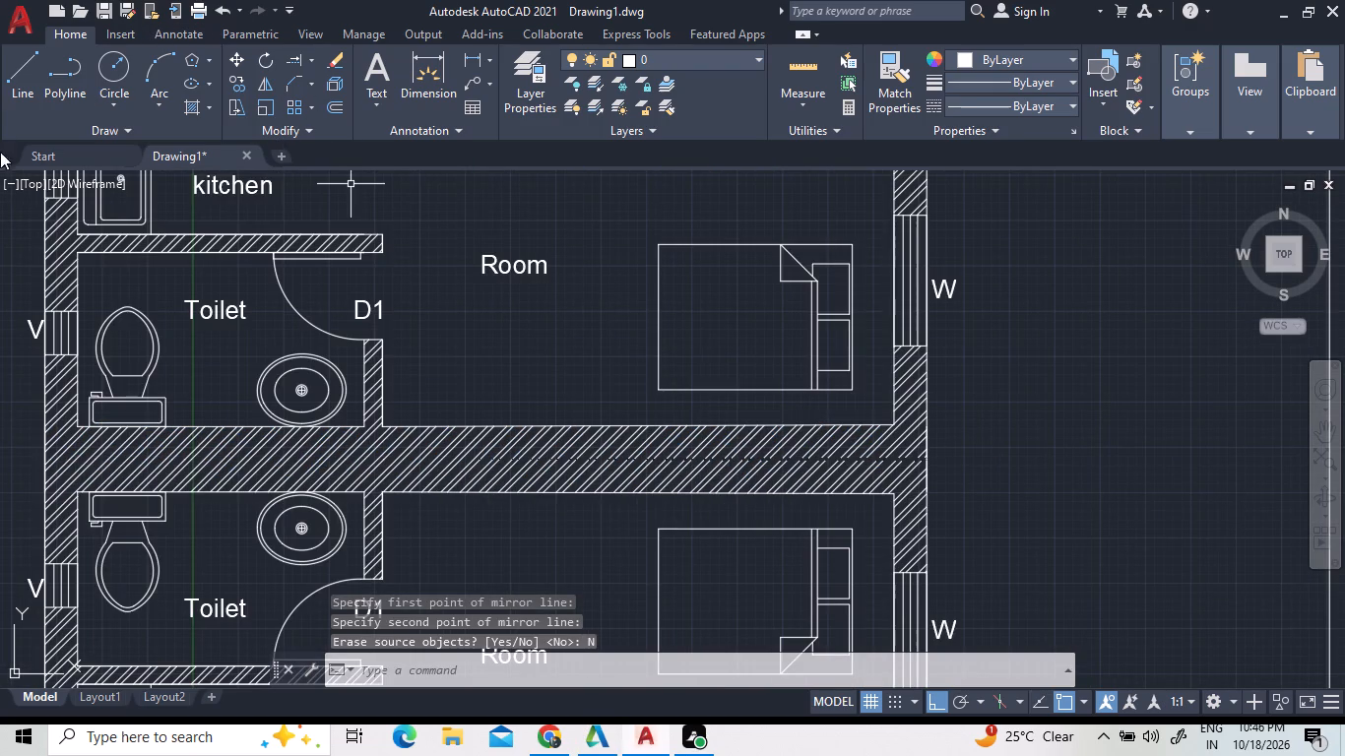
pyautogui.scroll(-2, 684, 516)
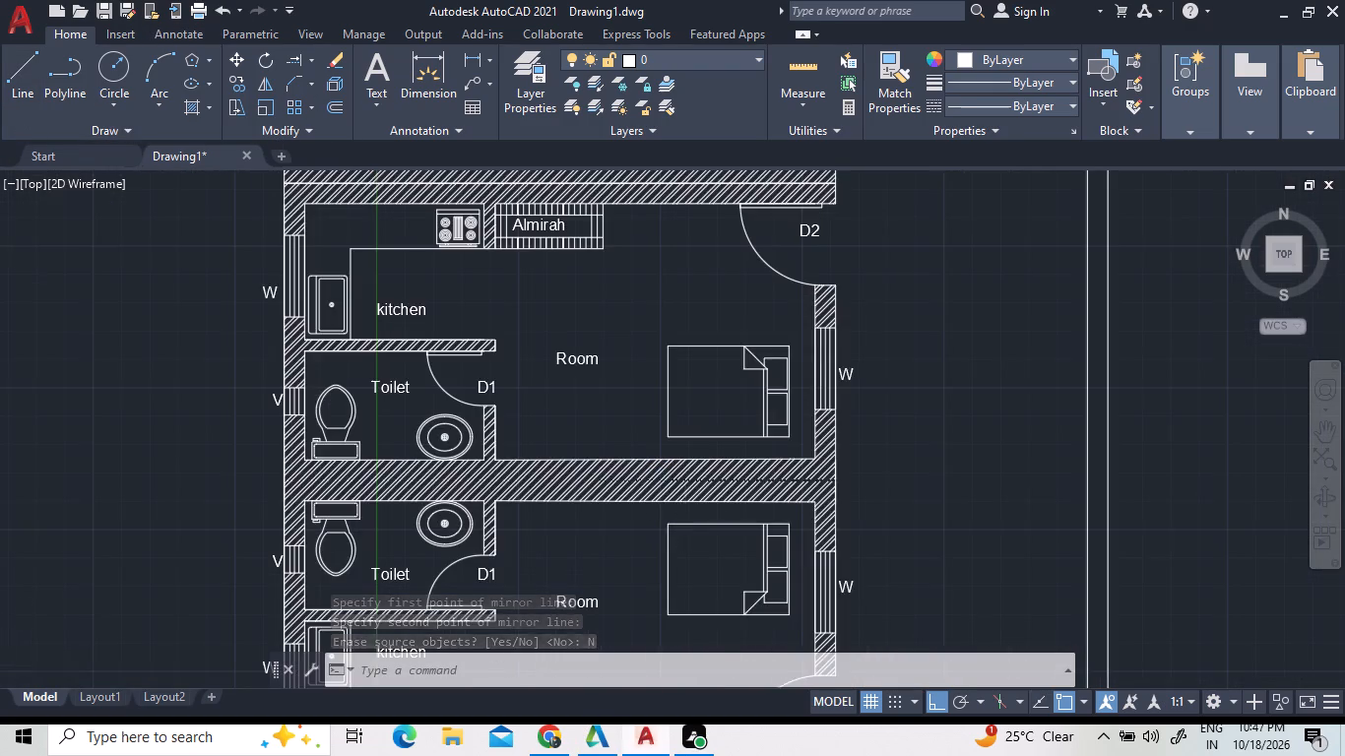
pyautogui.scroll(-2, 684, 516)
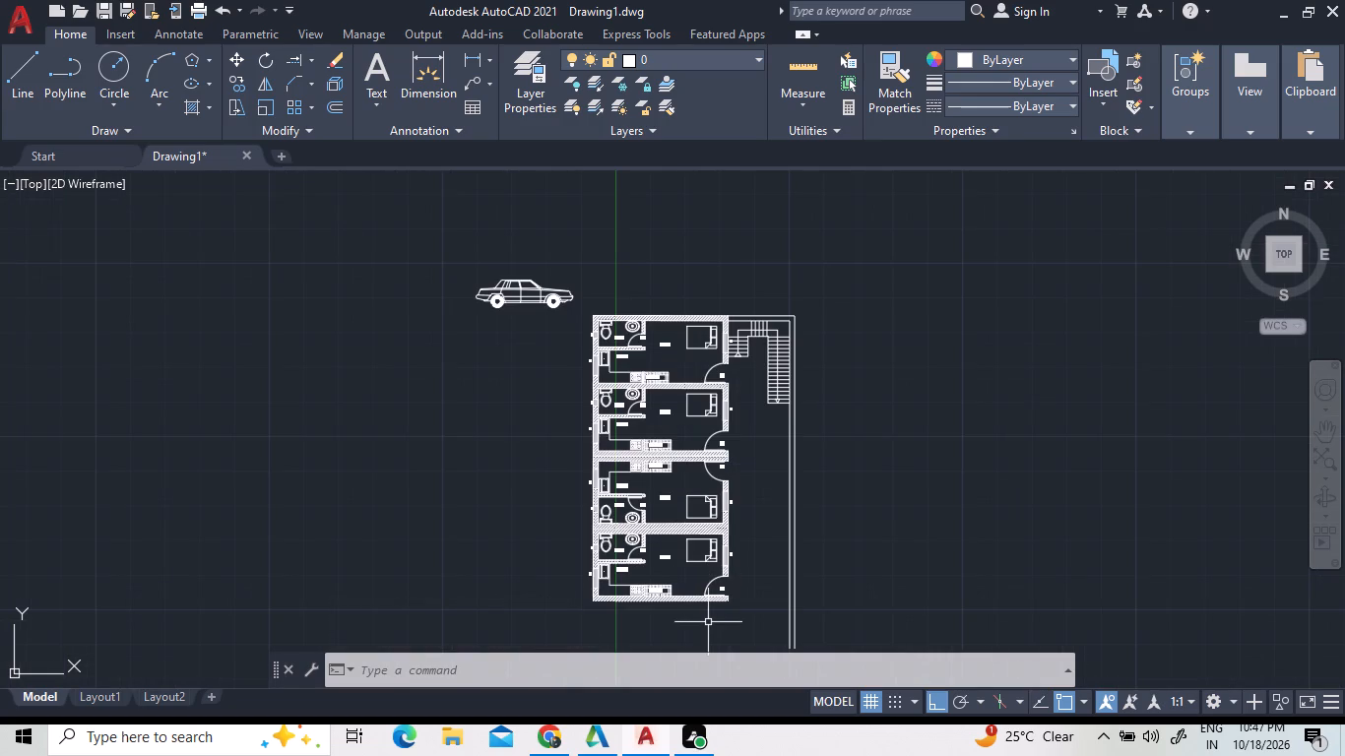
pyautogui.scroll(1, 708, 624)
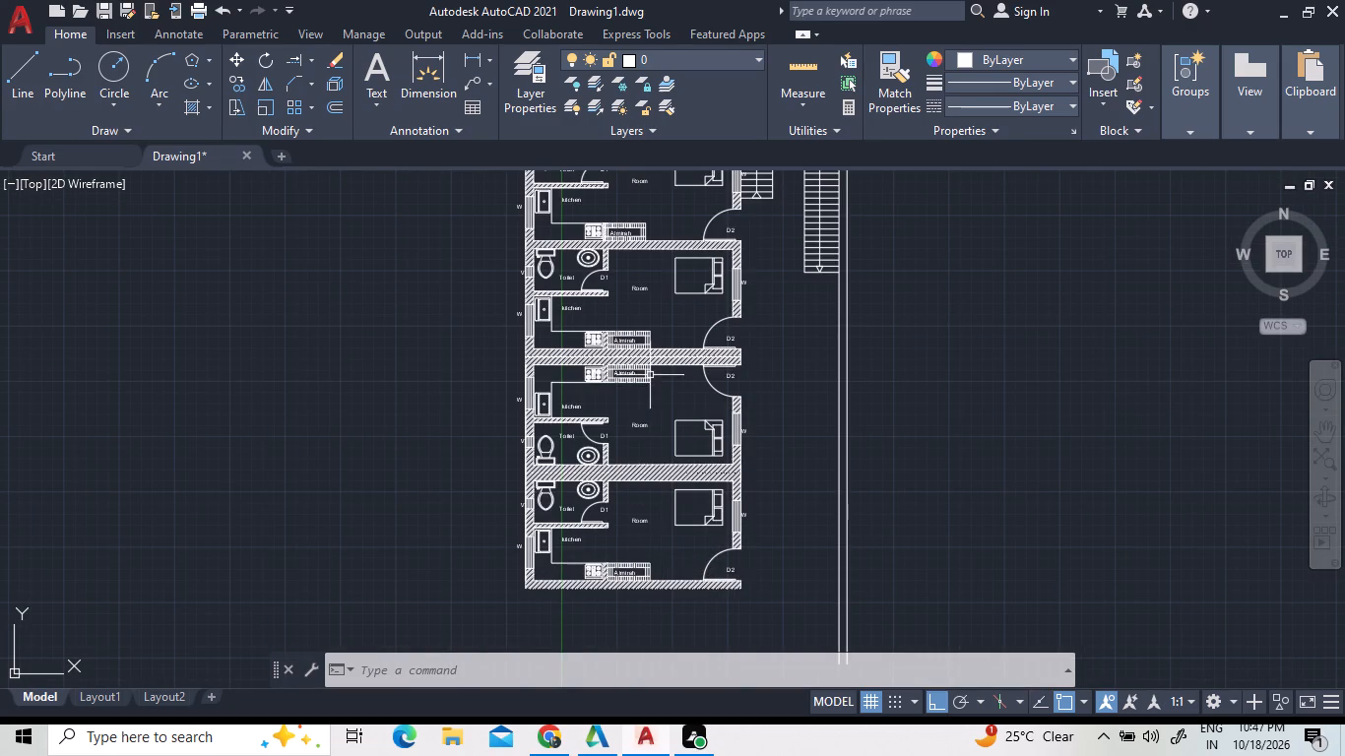
pyautogui.scroll(-1, 728, 395)
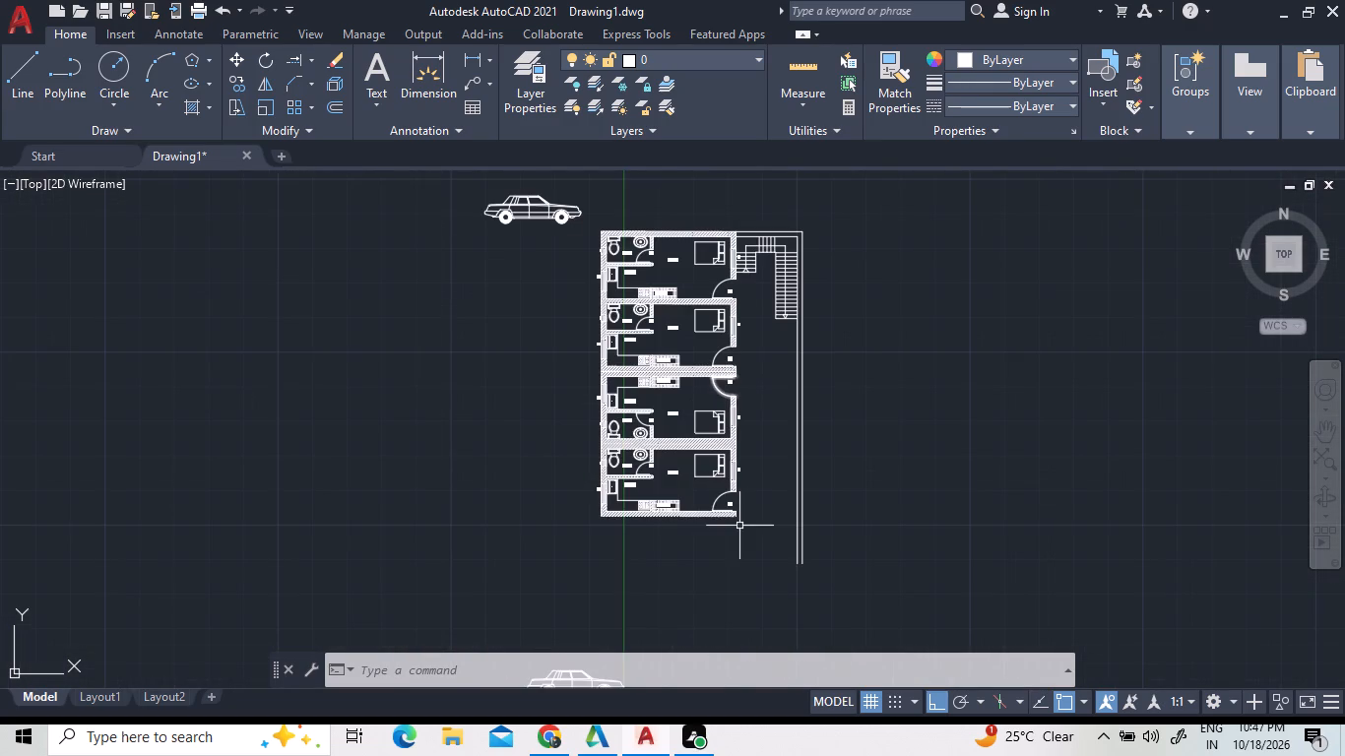
pyautogui.scroll(1, 737, 565)
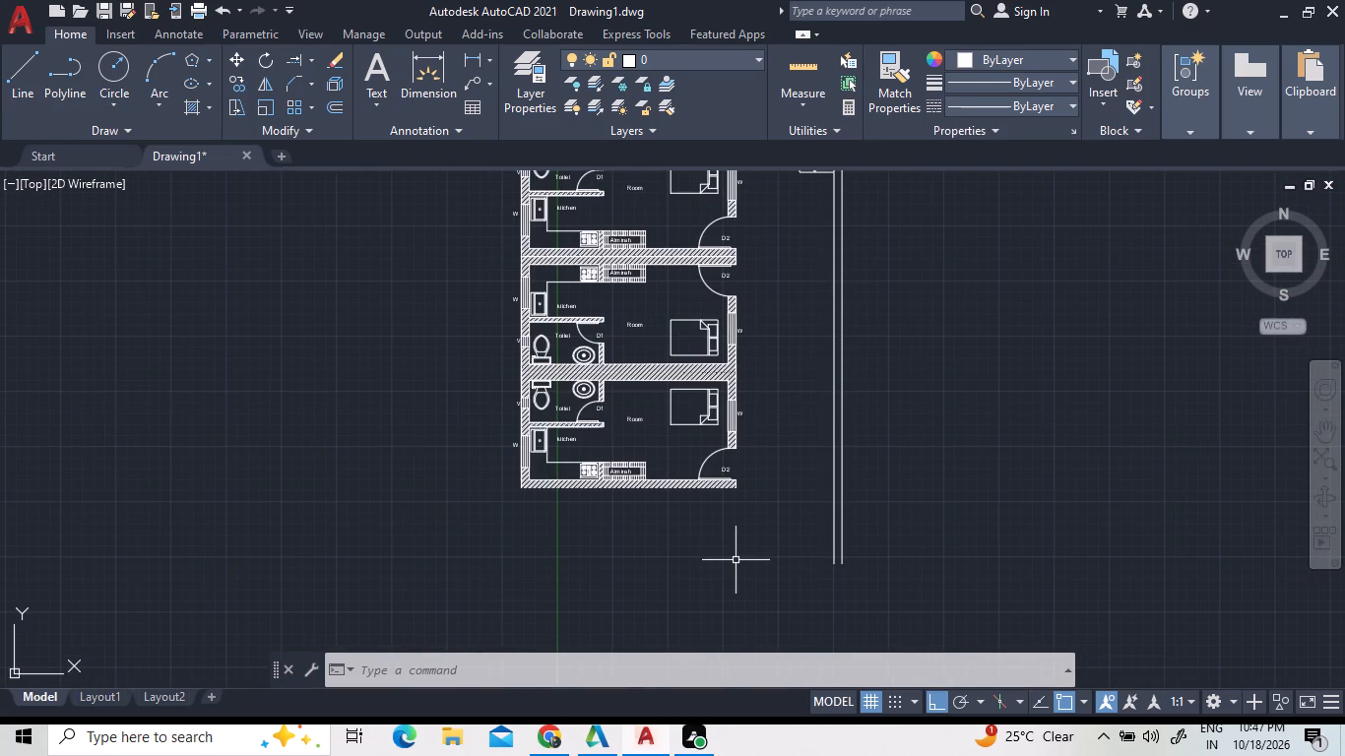
pyautogui.click(788, 505)
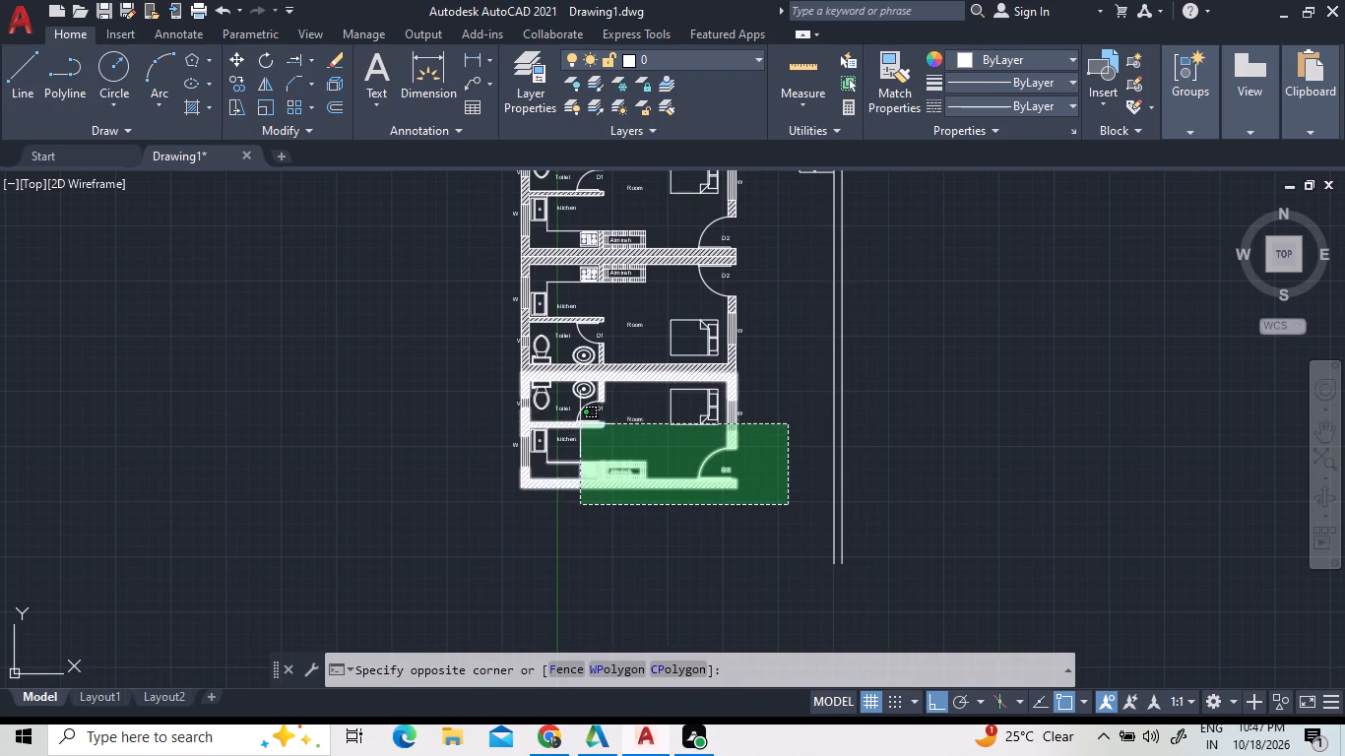
pyautogui.doubleClick(484, 377)
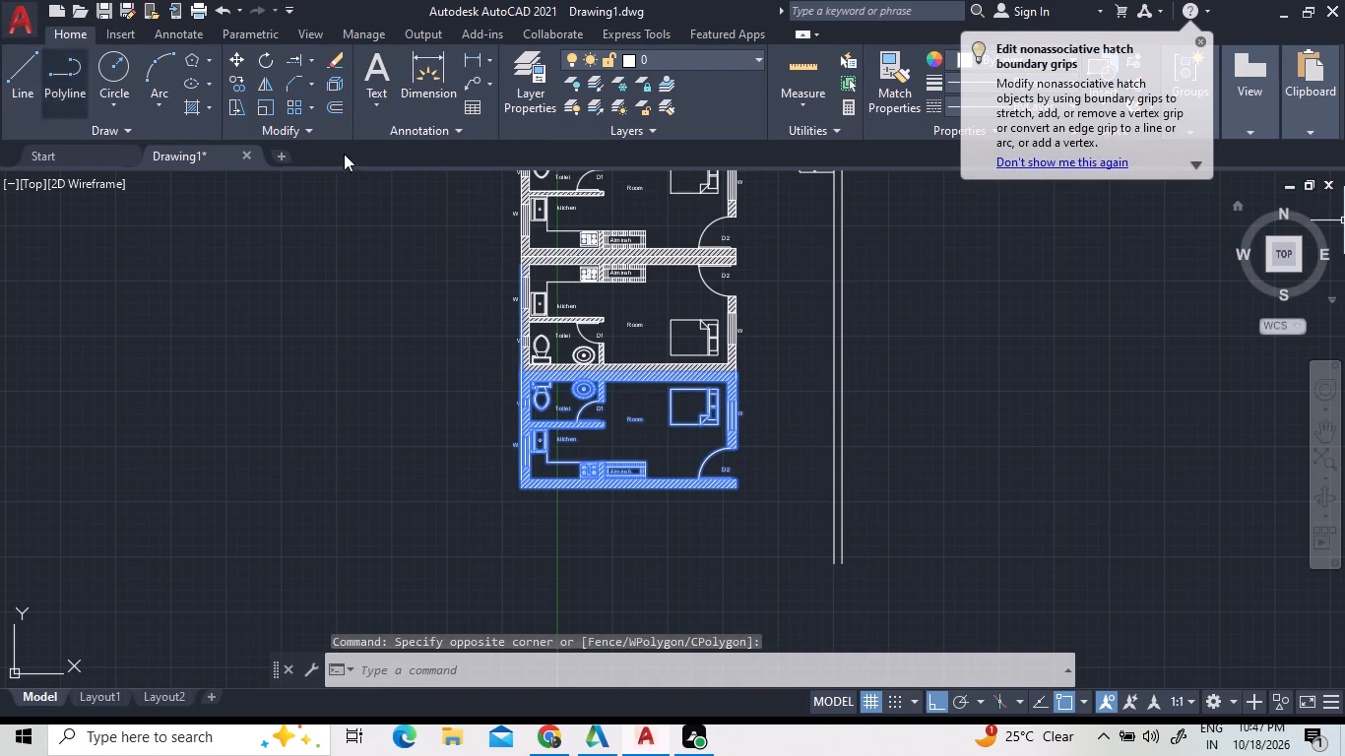
pyautogui.click(263, 84)
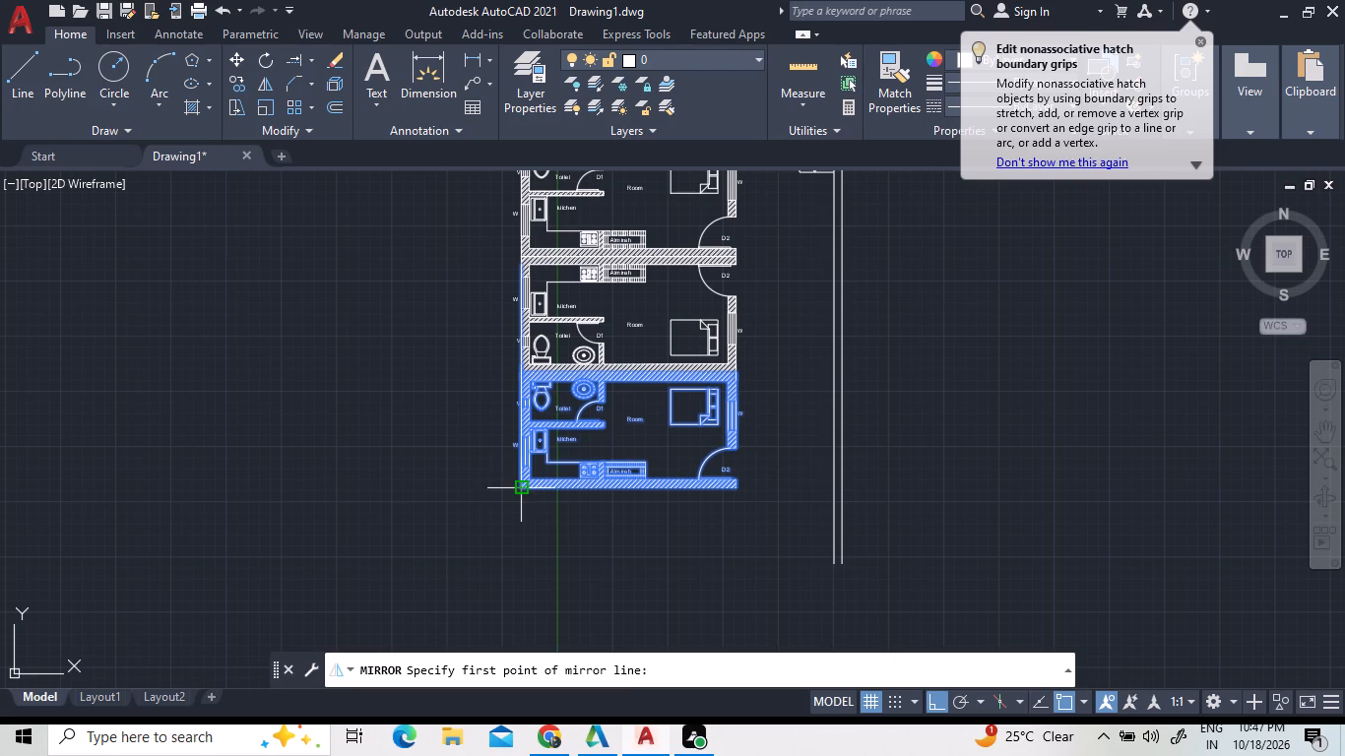
pyautogui.click(521, 487)
pyautogui.scroll(2, 734, 494)
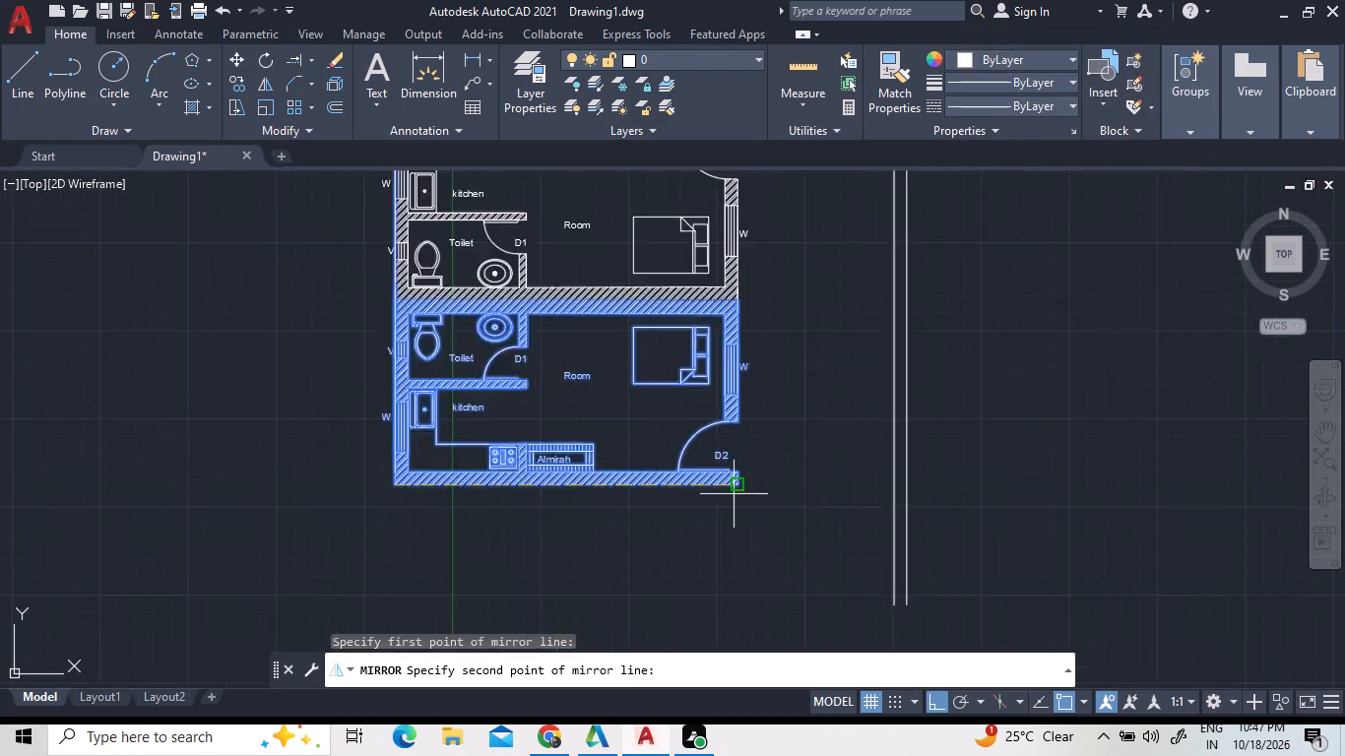
pyautogui.scroll(1, 728, 494)
pyautogui.doubleClick(744, 475)
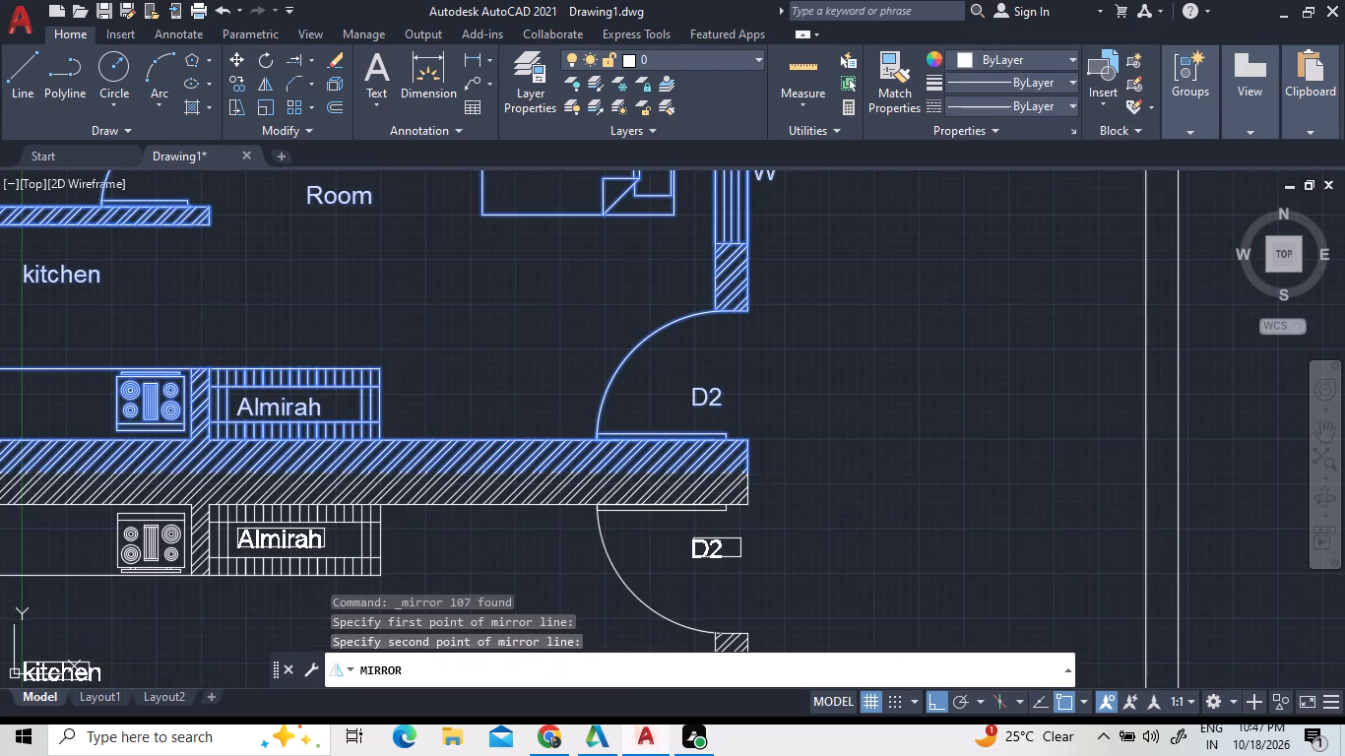
pyautogui.scroll(-3, 831, 520)
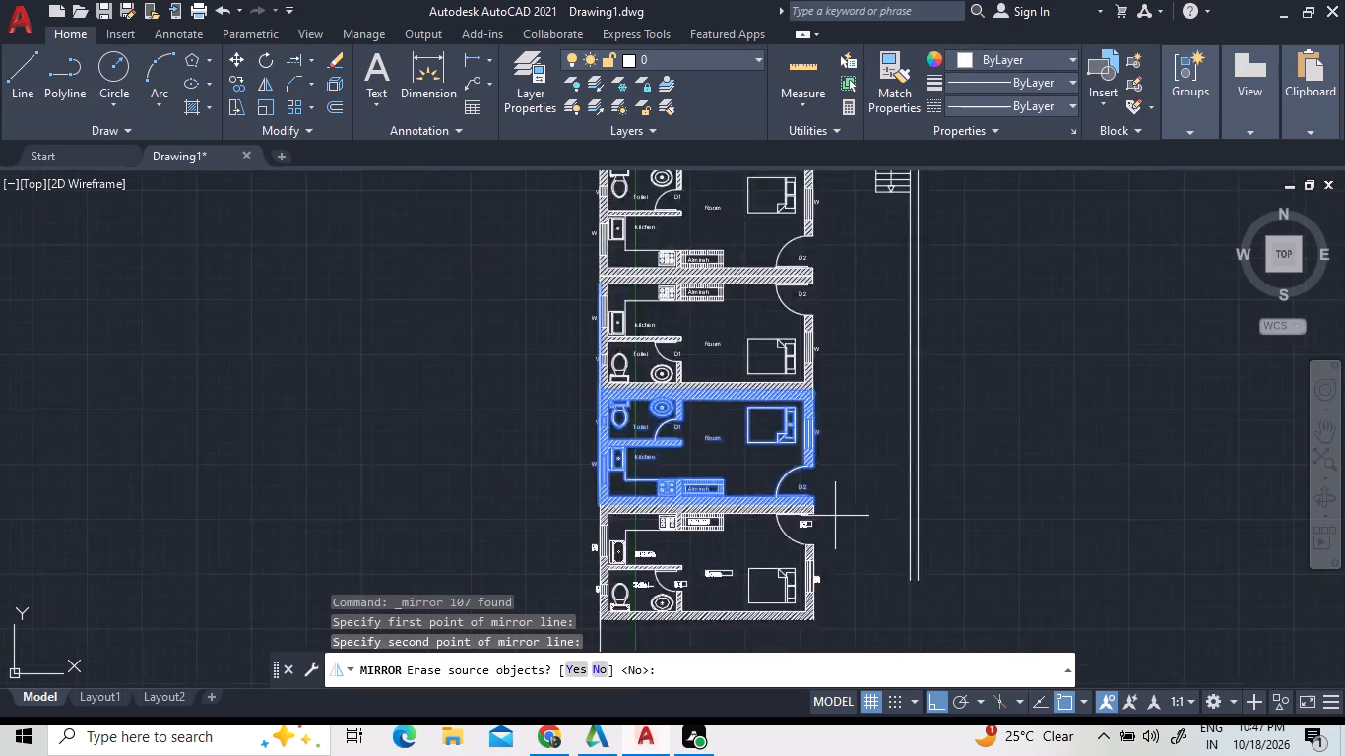
pyautogui.scroll(-1, 835, 516)
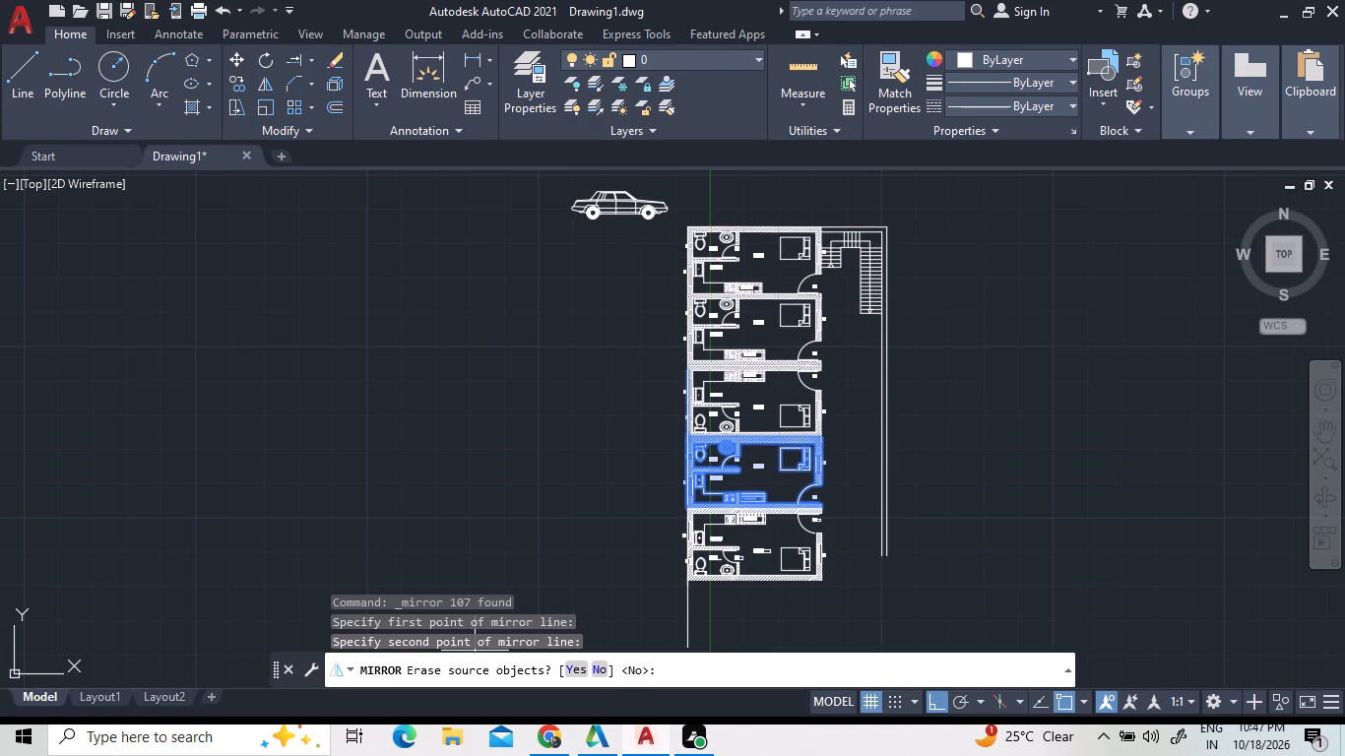
pyautogui.click(599, 672)
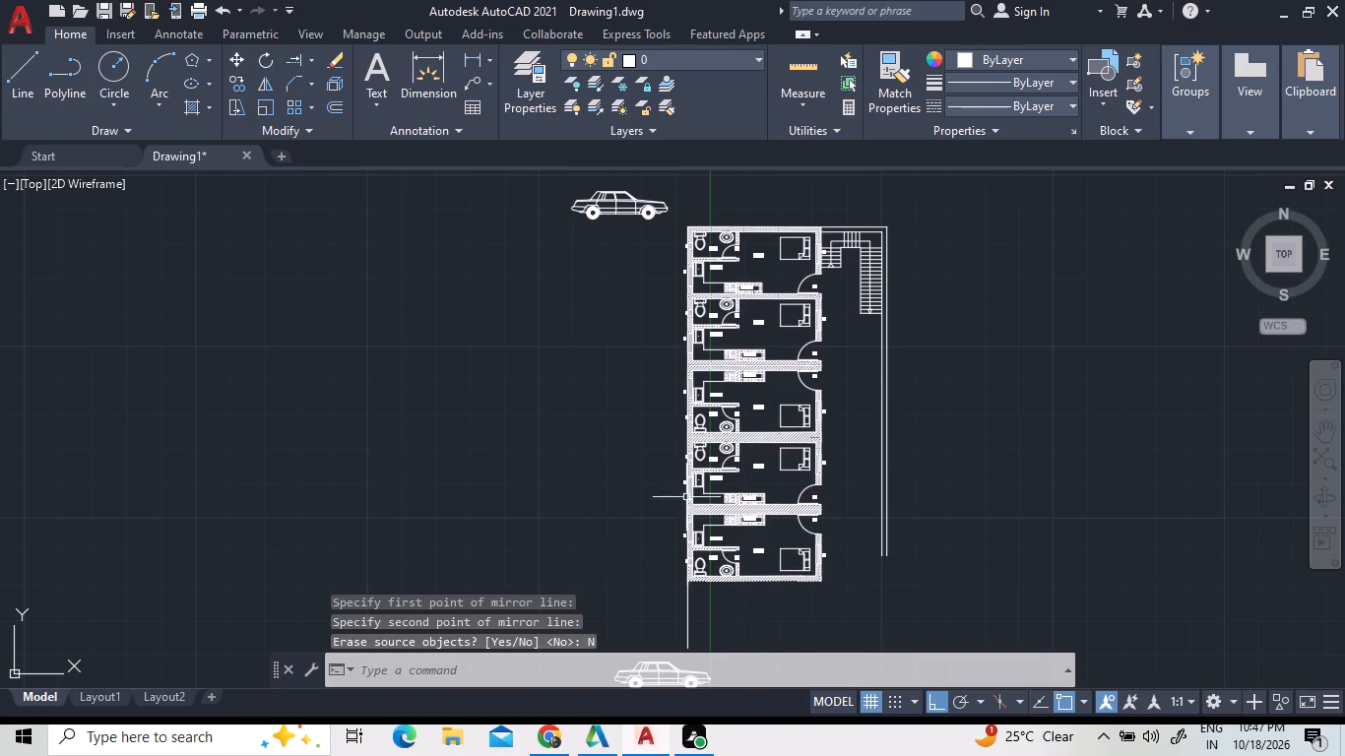
# Delete the leftover vertical line hanging below the southwest corner of the southernmost room.
pyautogui.click(685, 617)
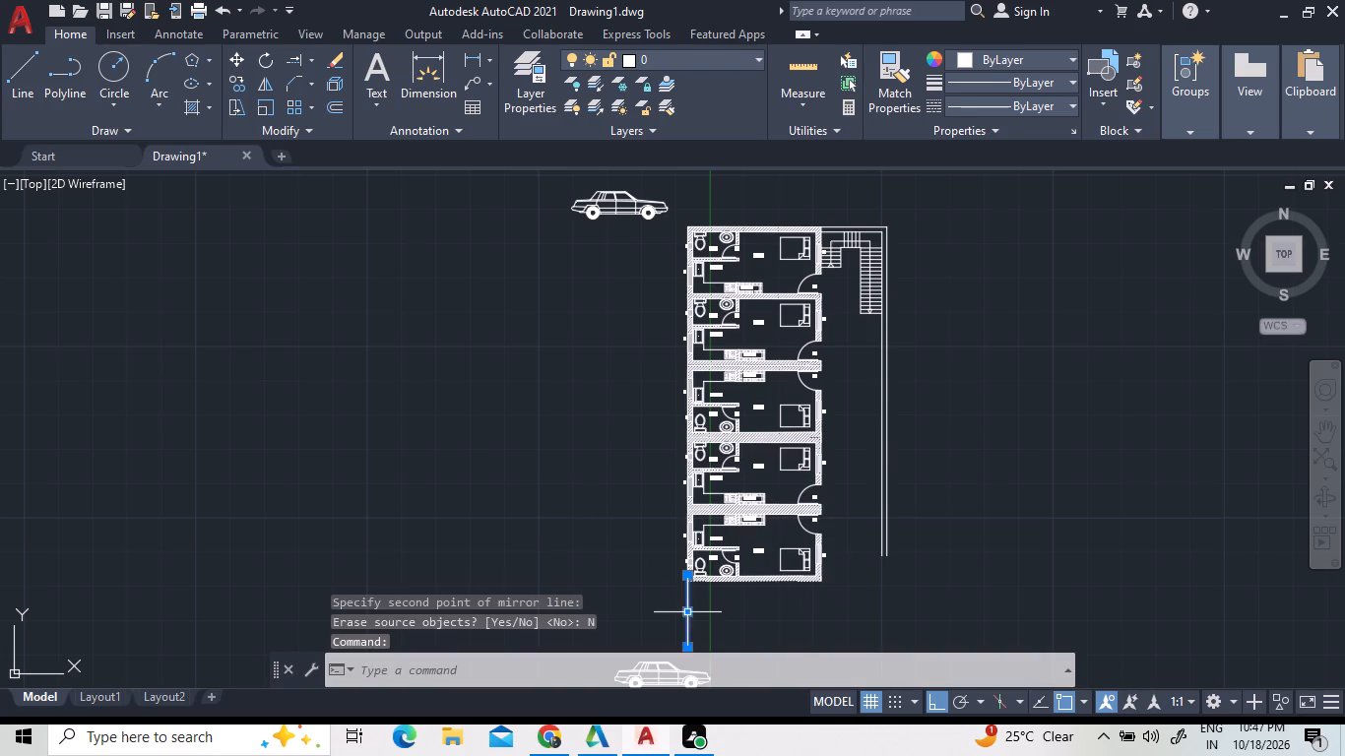
pyautogui.press('Delete')
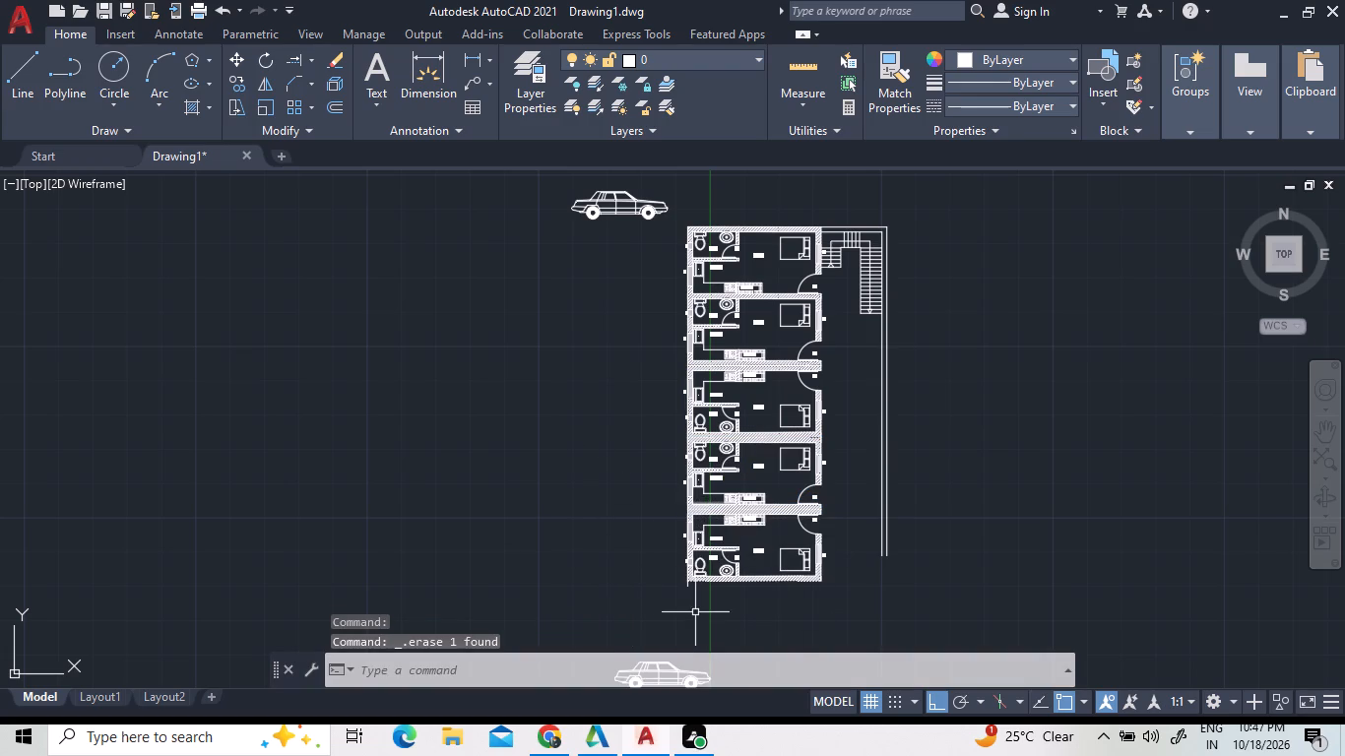
# Draw a line along the outer edge of the southernmost room's south wall, from its southeast corner to its southwest corner.
pyautogui.scroll(3, 694, 610)
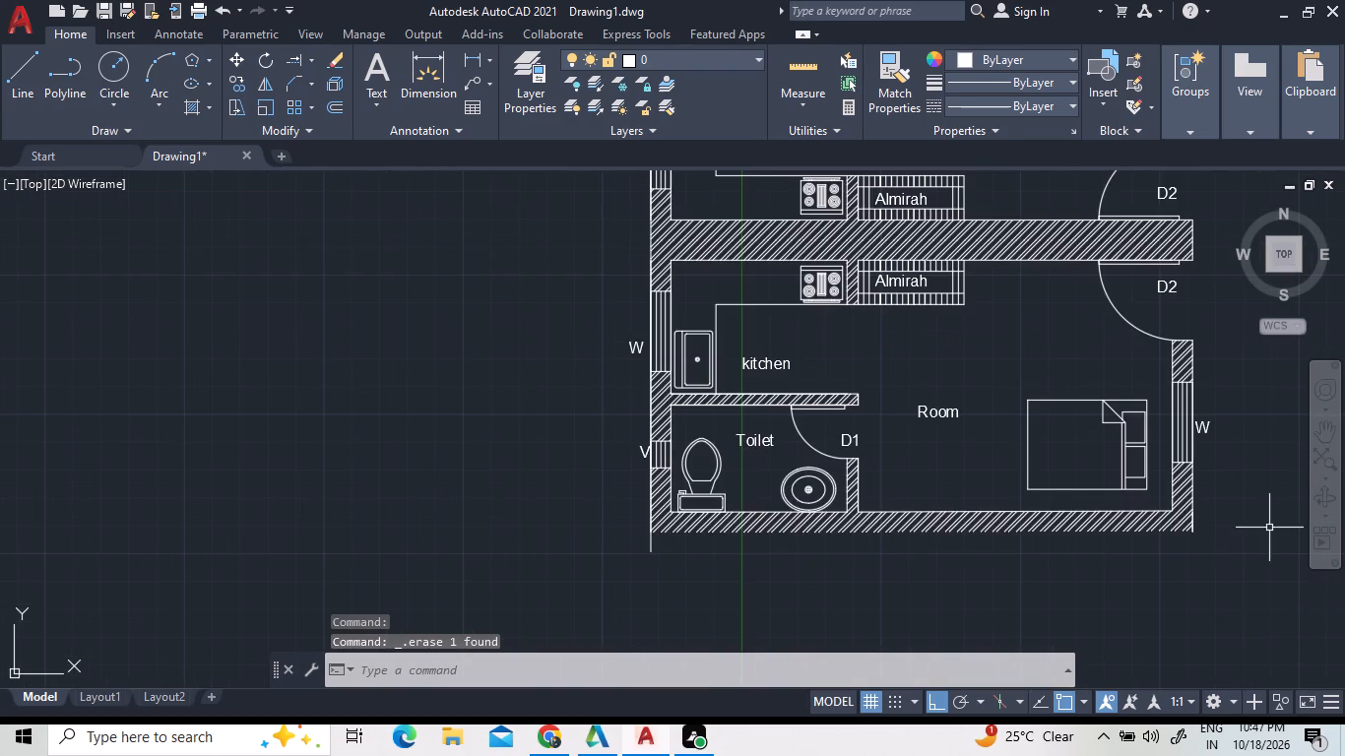
pyautogui.scroll(2, 1258, 528)
pyautogui.scroll(-1, 1255, 528)
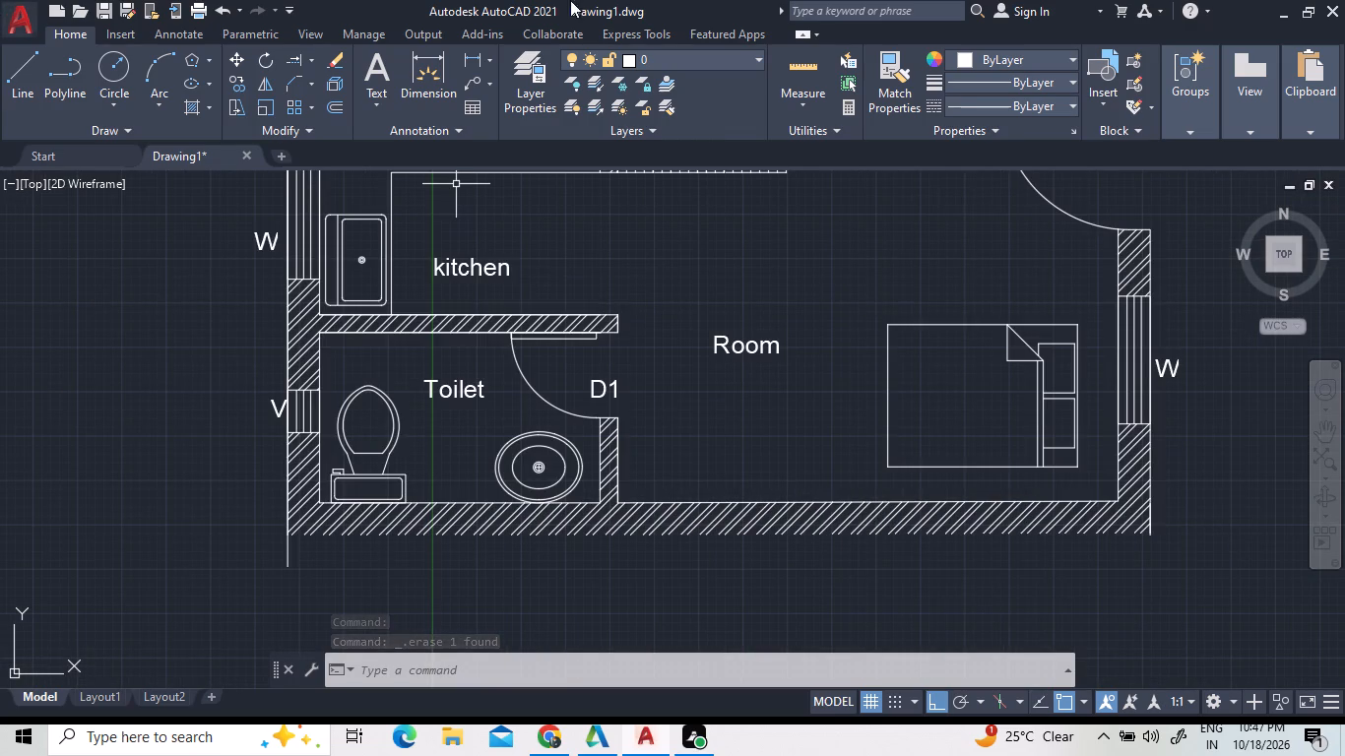
pyautogui.click(18, 86)
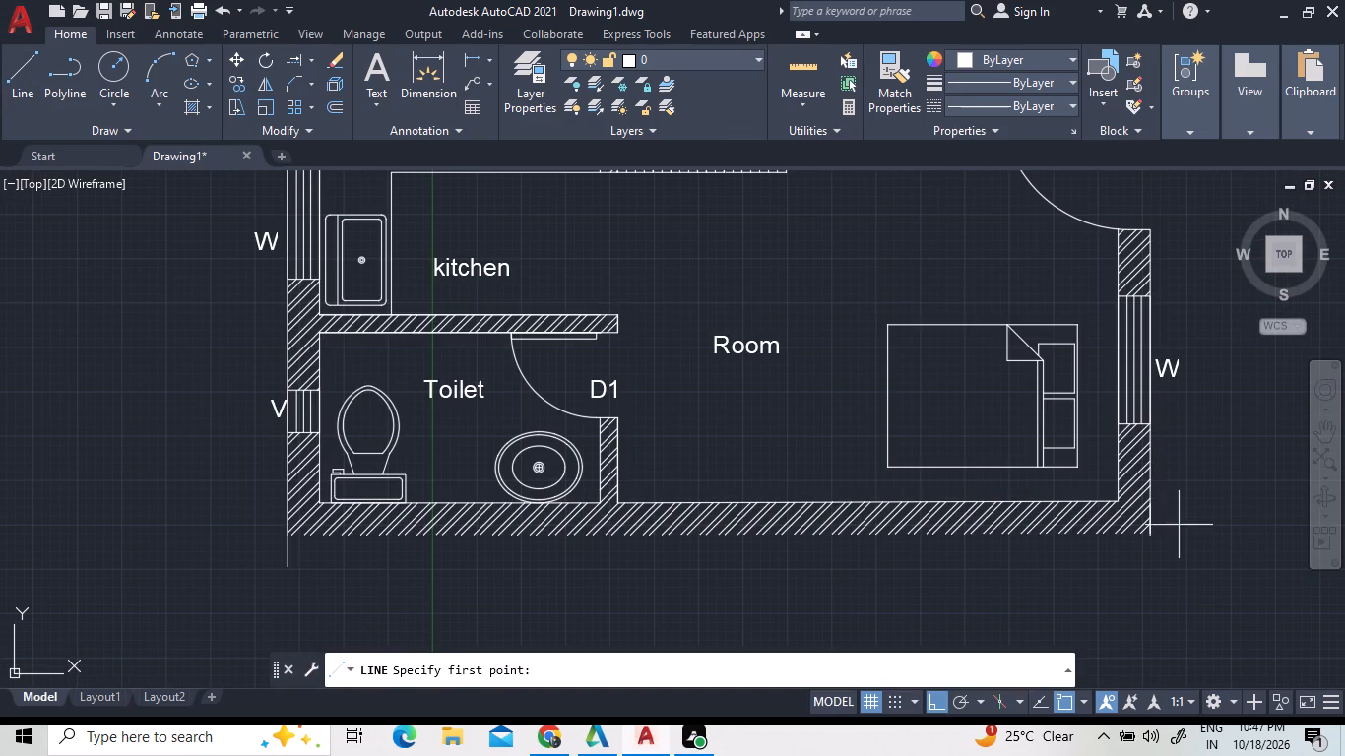
pyautogui.click(1154, 536)
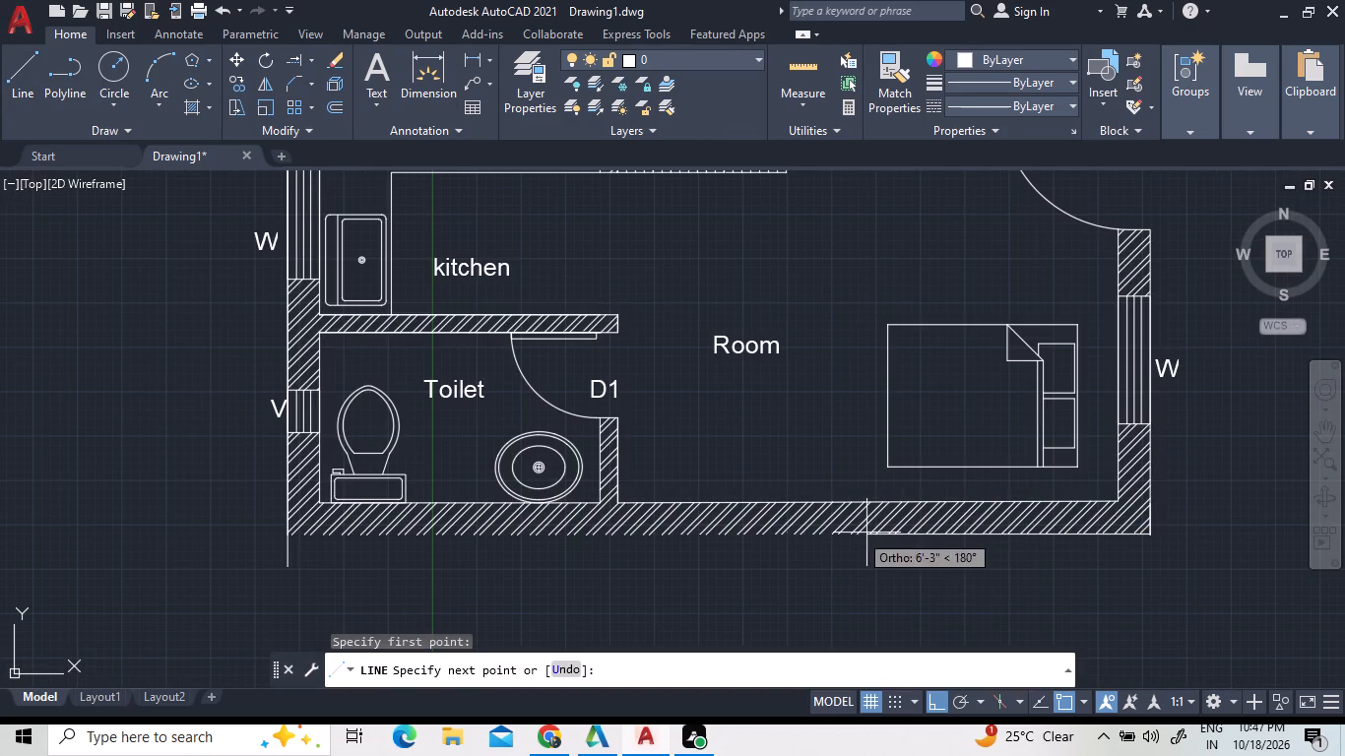
pyautogui.scroll(4, 296, 542)
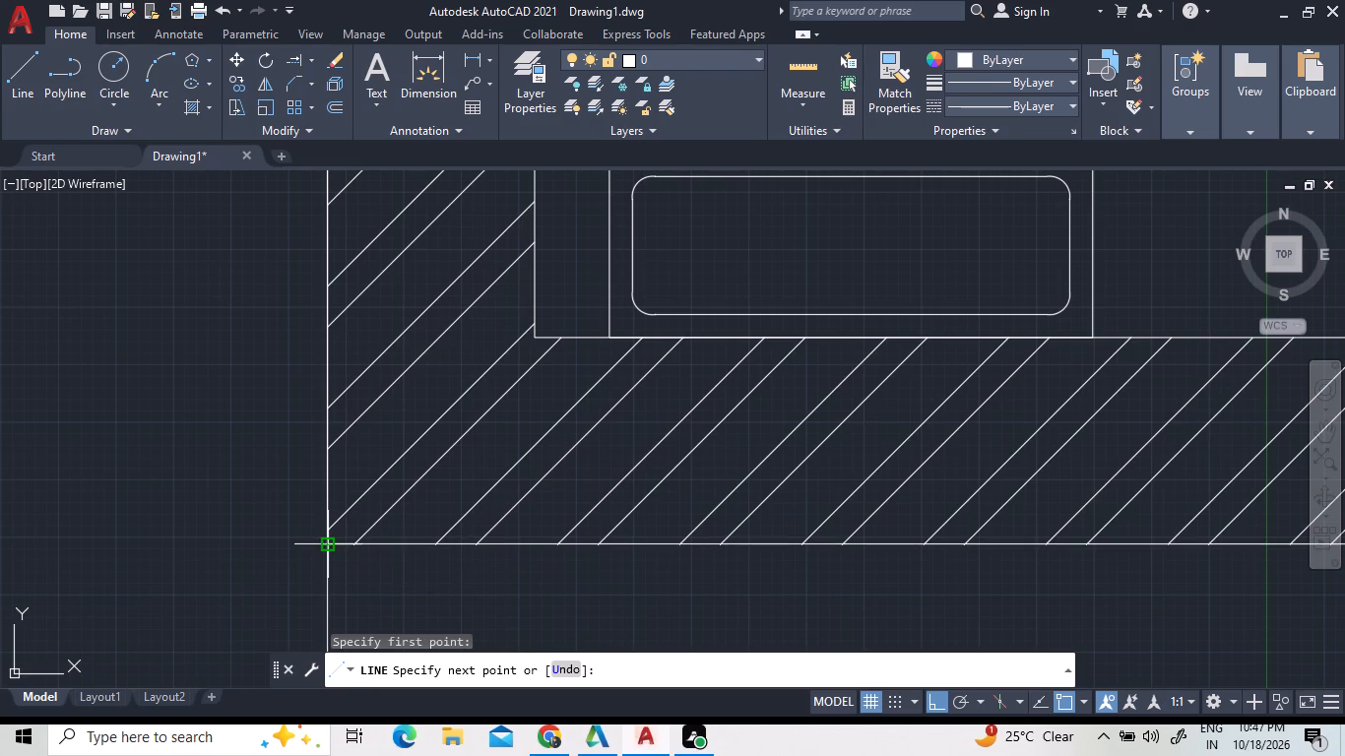
pyautogui.doubleClick(328, 543)
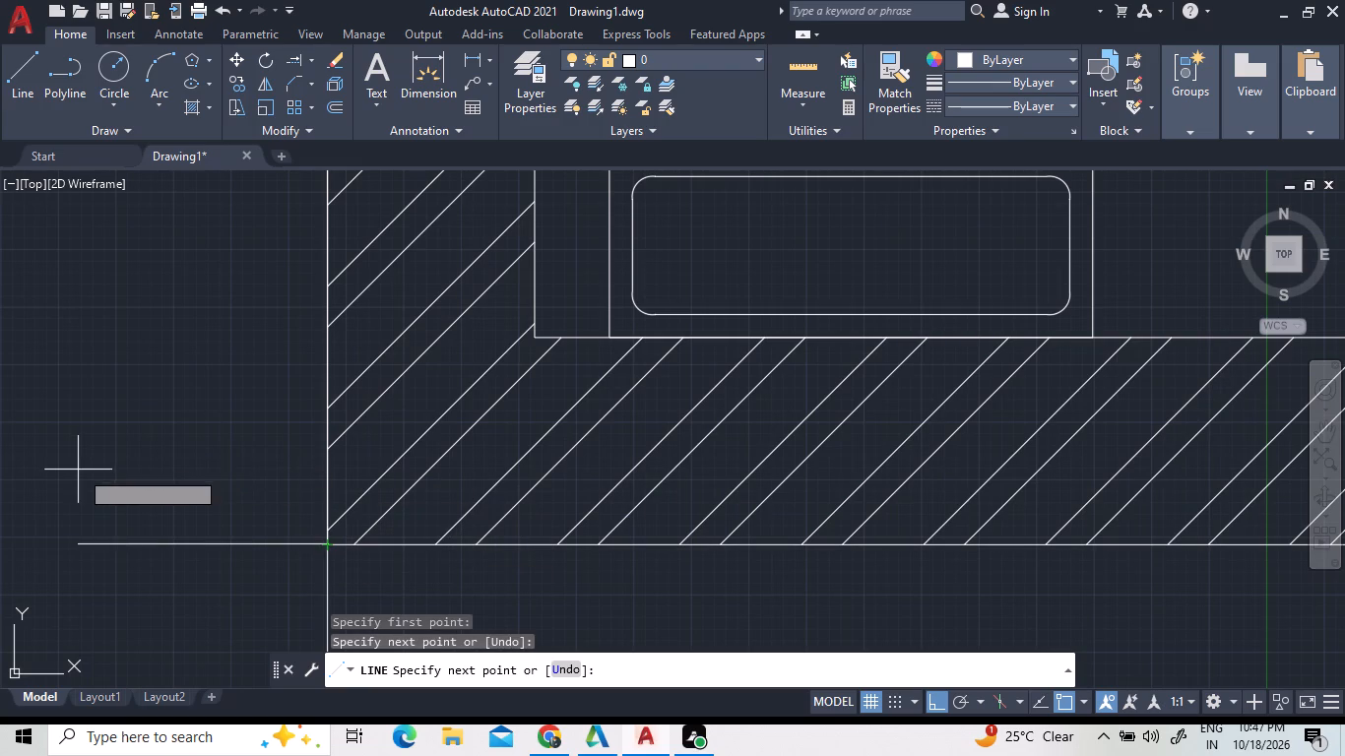
pyautogui.rightClick(78, 470)
pyautogui.click(121, 478)
pyautogui.scroll(-2, 368, 251)
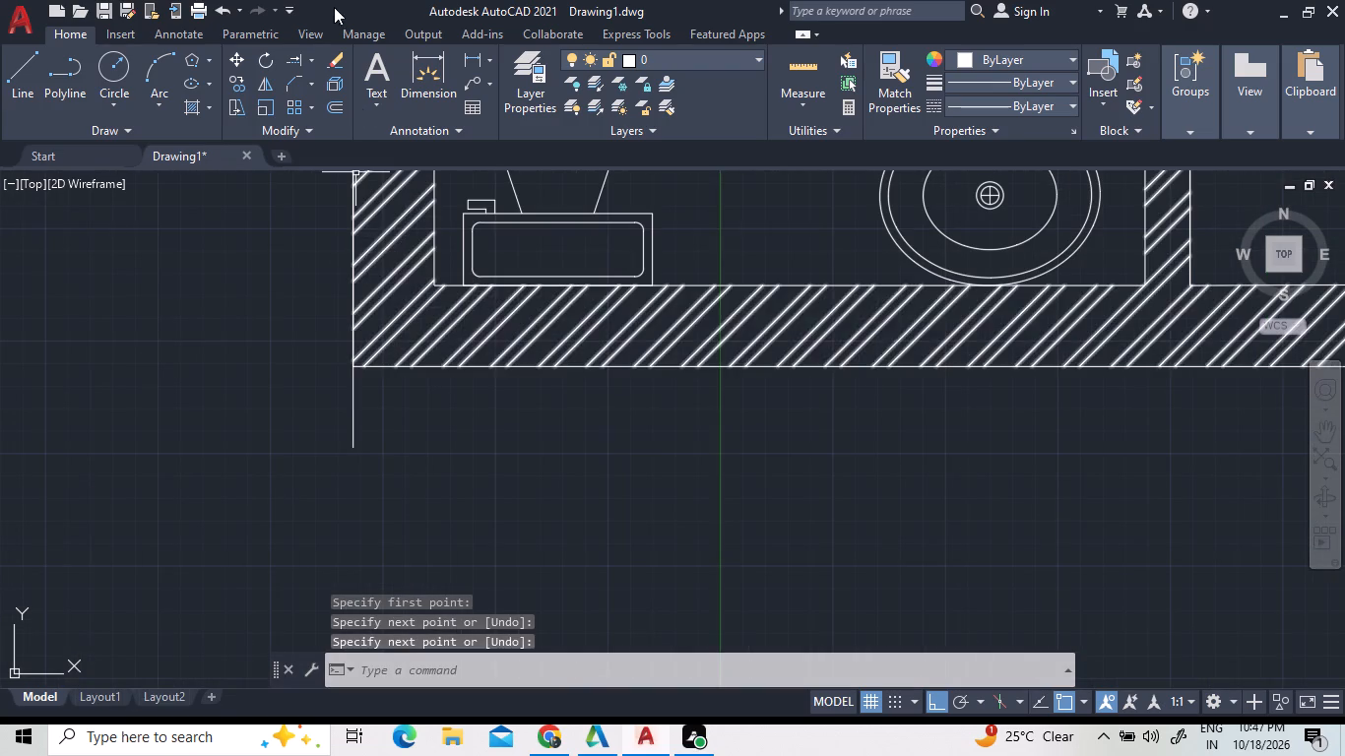
# Trim the vertical stub projecting below the southwest corner of the southernmost room.
pyautogui.click(317, 67)
pyautogui.click(319, 84)
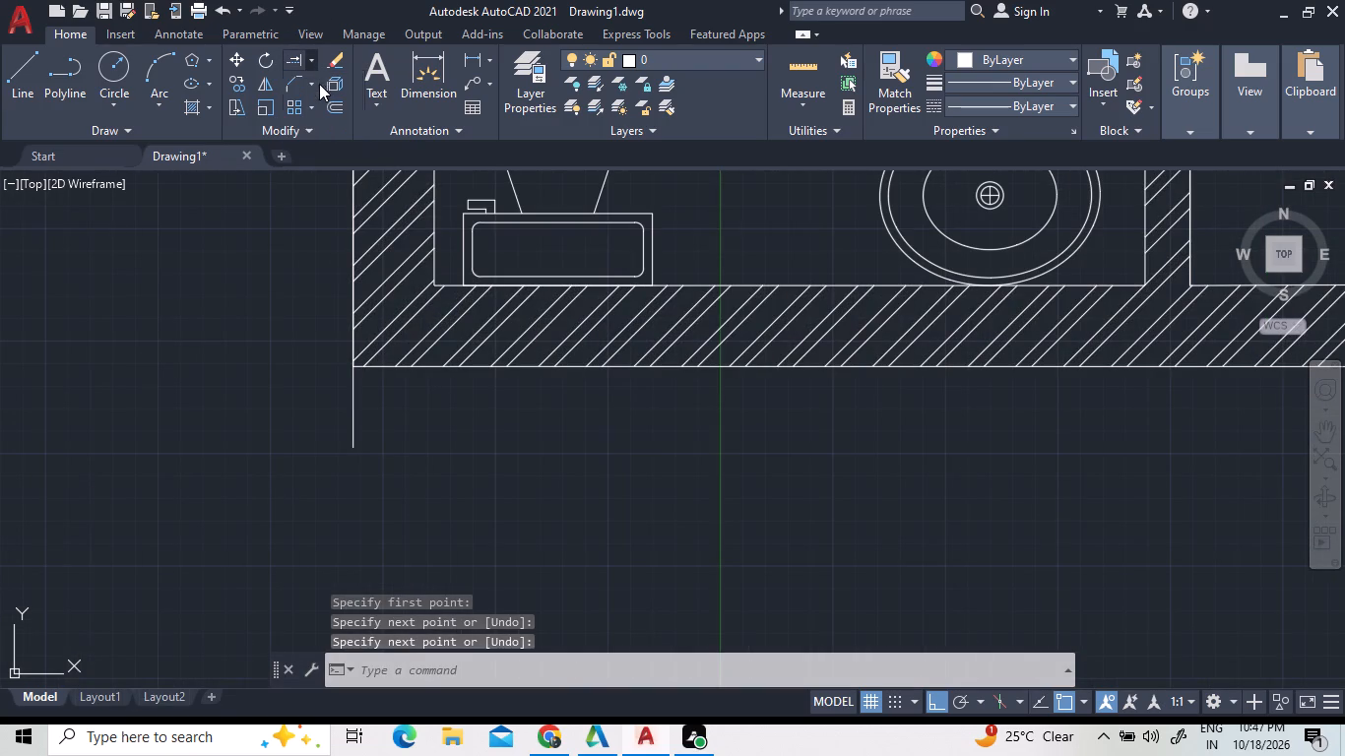
pyautogui.doubleClick(352, 426)
pyautogui.scroll(-3, 77, 423)
pyautogui.rightClick(732, 453)
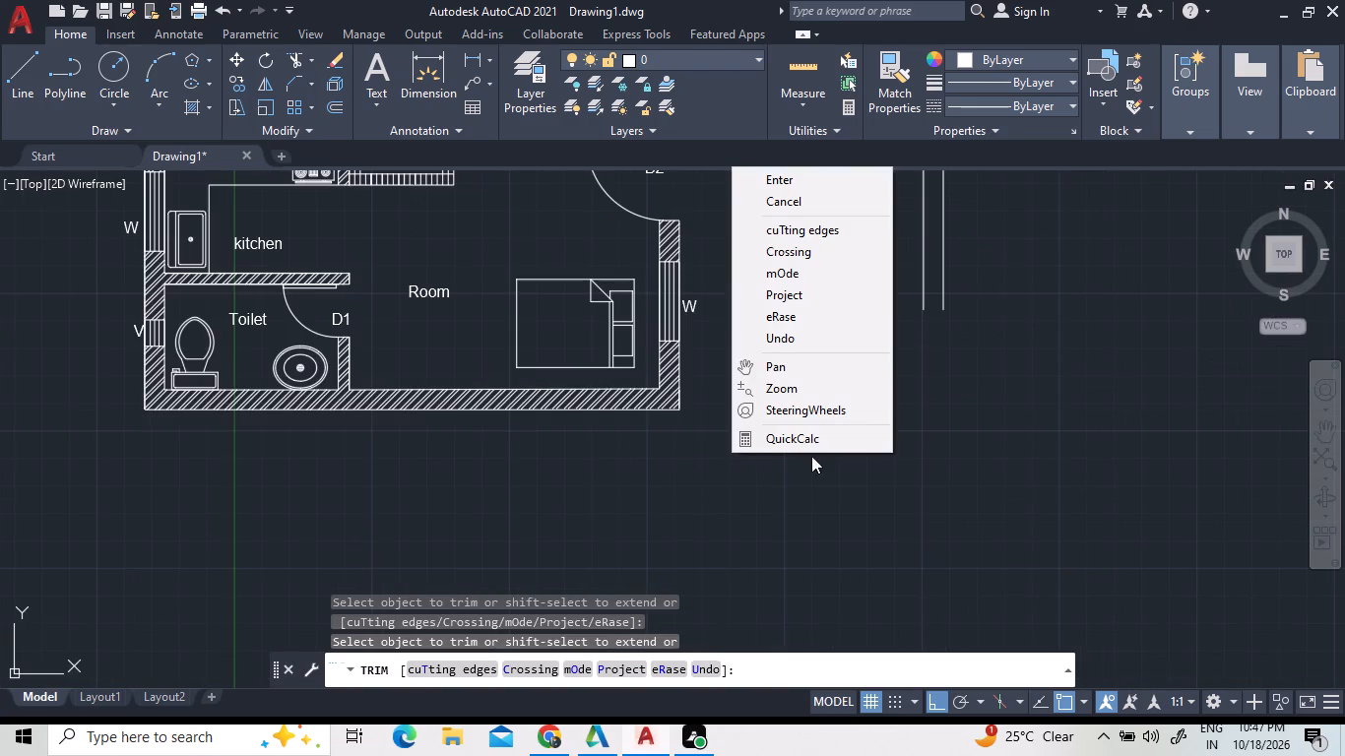
pyautogui.click(793, 183)
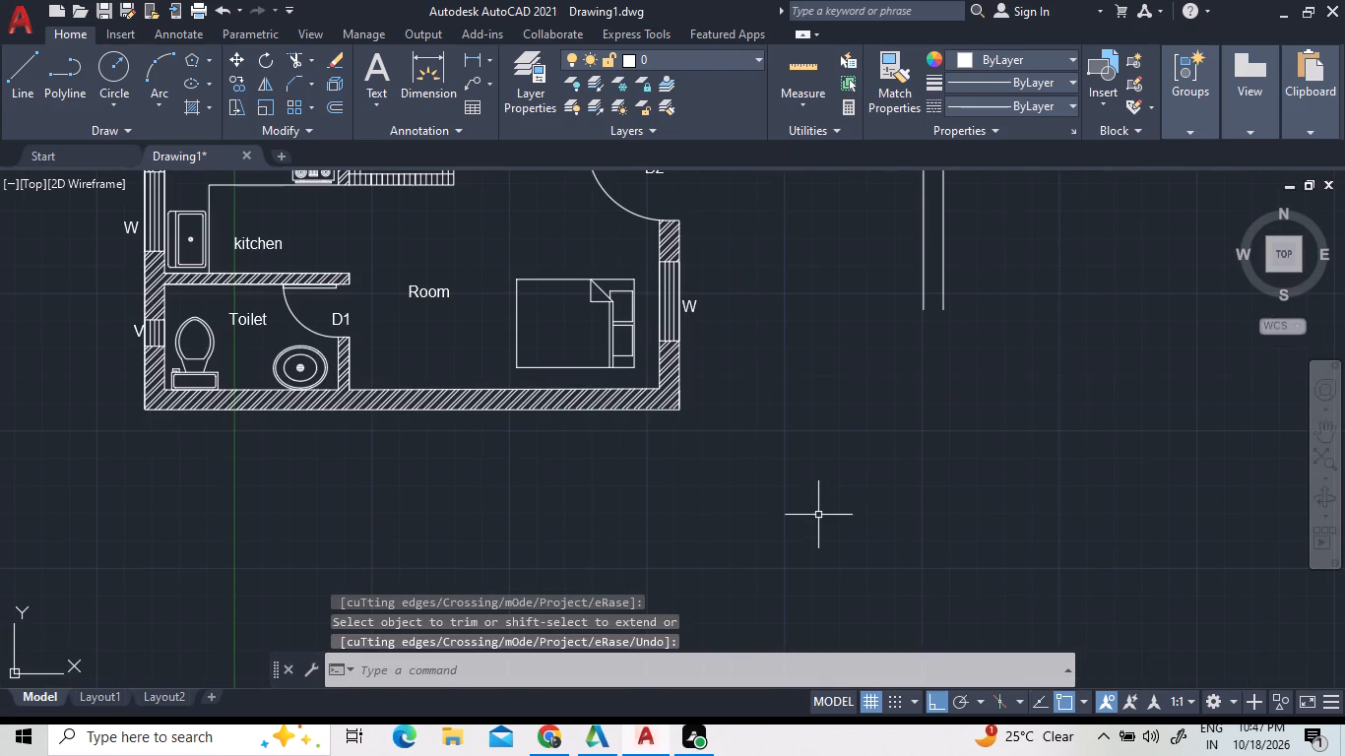
# Sketch a horizontal guide line south of the last room, passing below the east boundary wall, with a vertical segment about 10'-2" long at its east end.
pyautogui.scroll(-2, 818, 527)
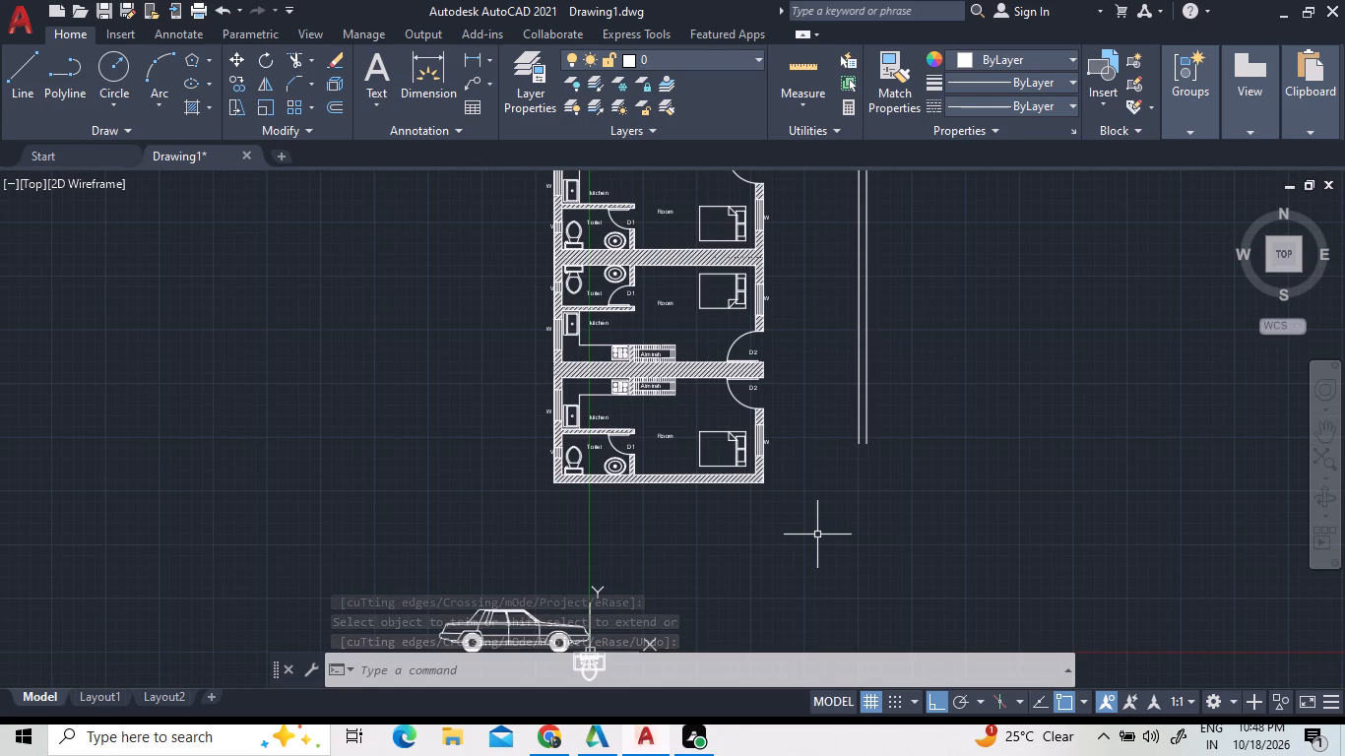
pyautogui.scroll(2, 899, 461)
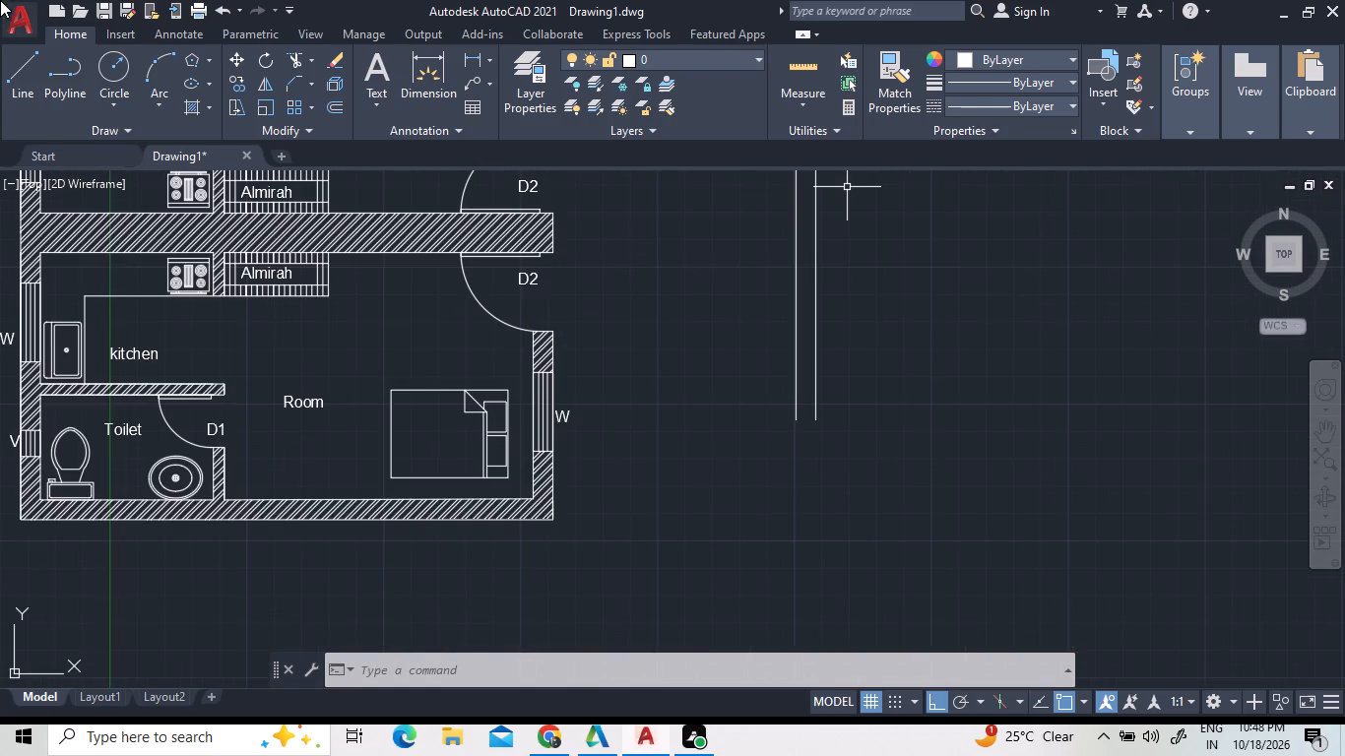
pyautogui.doubleClick(37, 97)
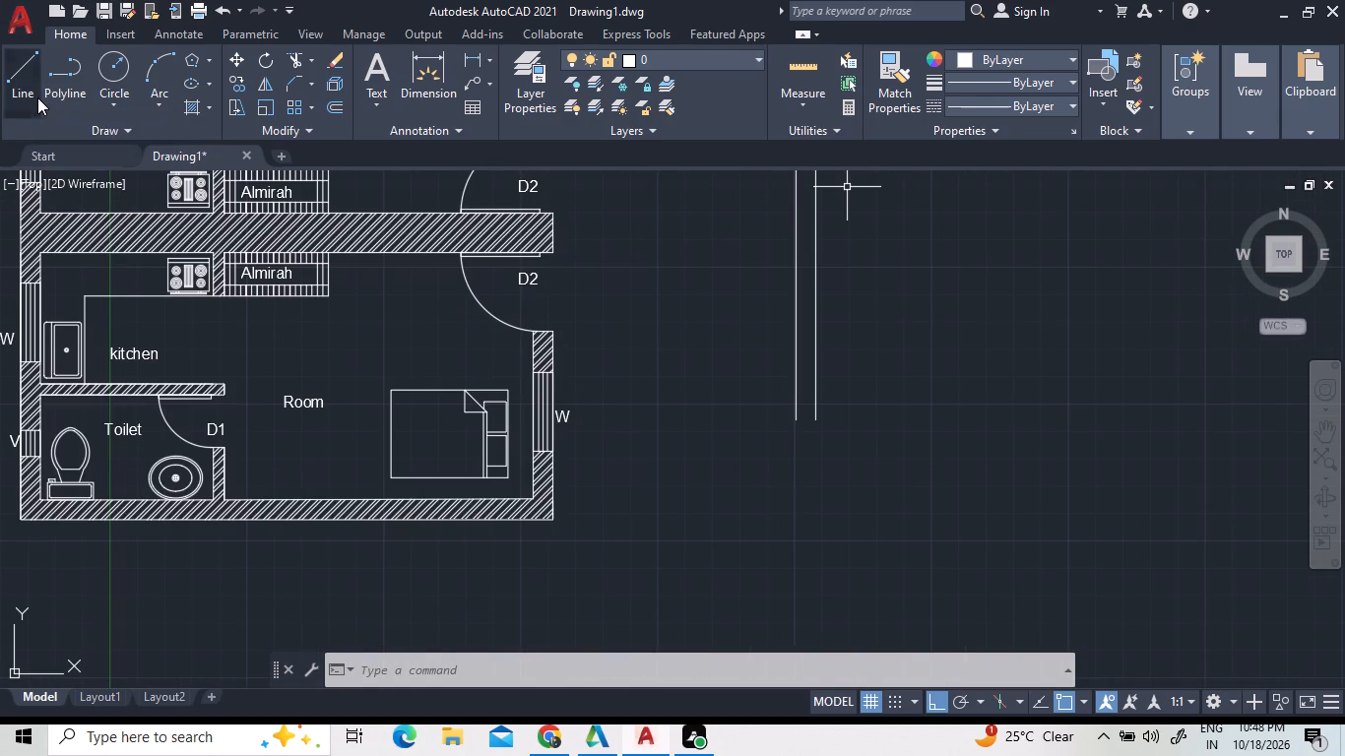
pyautogui.click(473, 606)
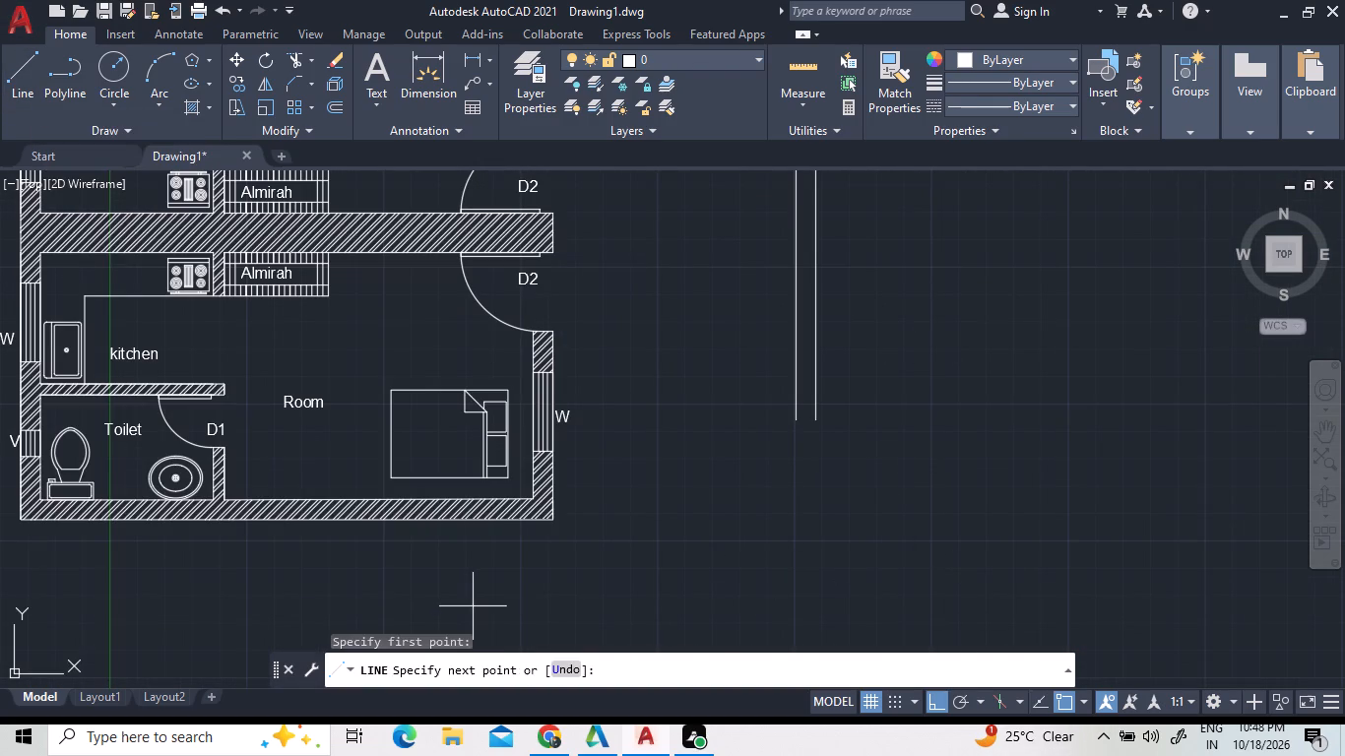
pyautogui.click(1203, 654)
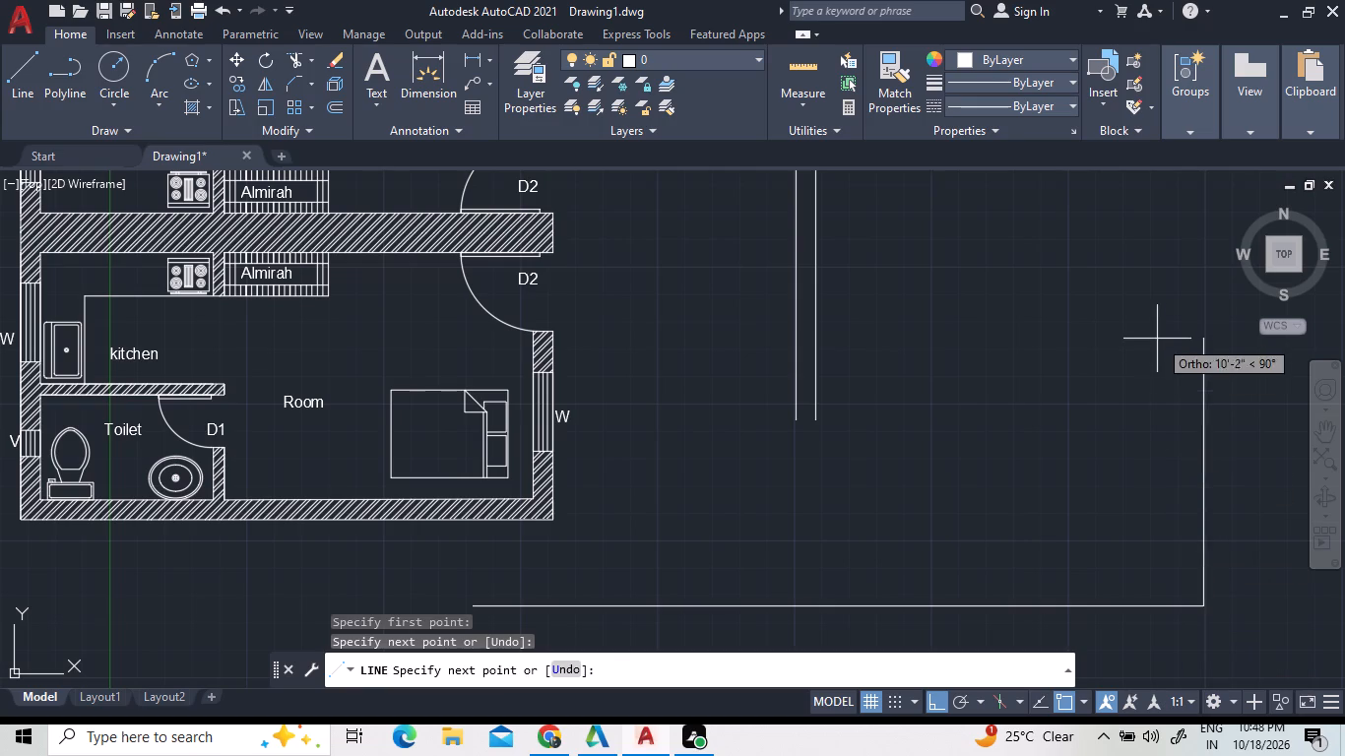
pyautogui.doubleClick(1157, 339)
# Extend both lines of the east boundary wall south to the horizontal guide line.
pyautogui.click(304, 64)
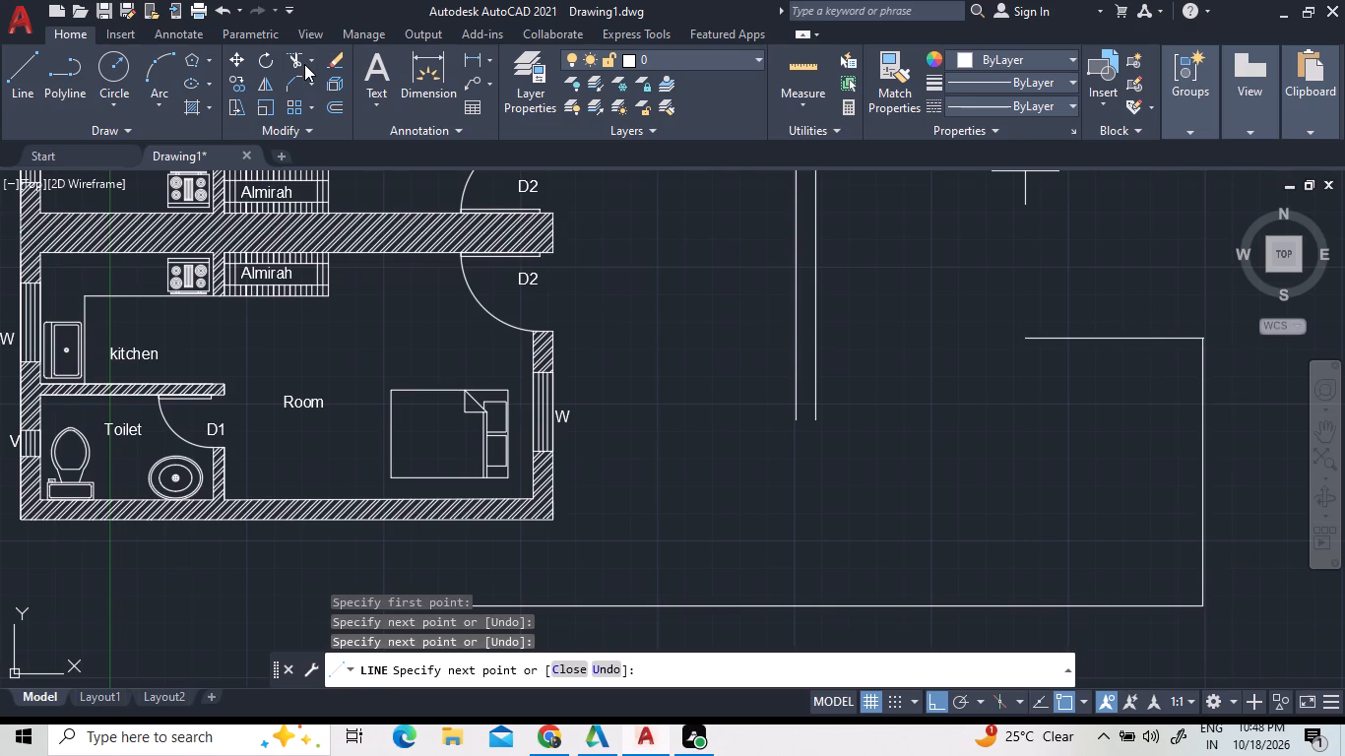
pyautogui.click(312, 58)
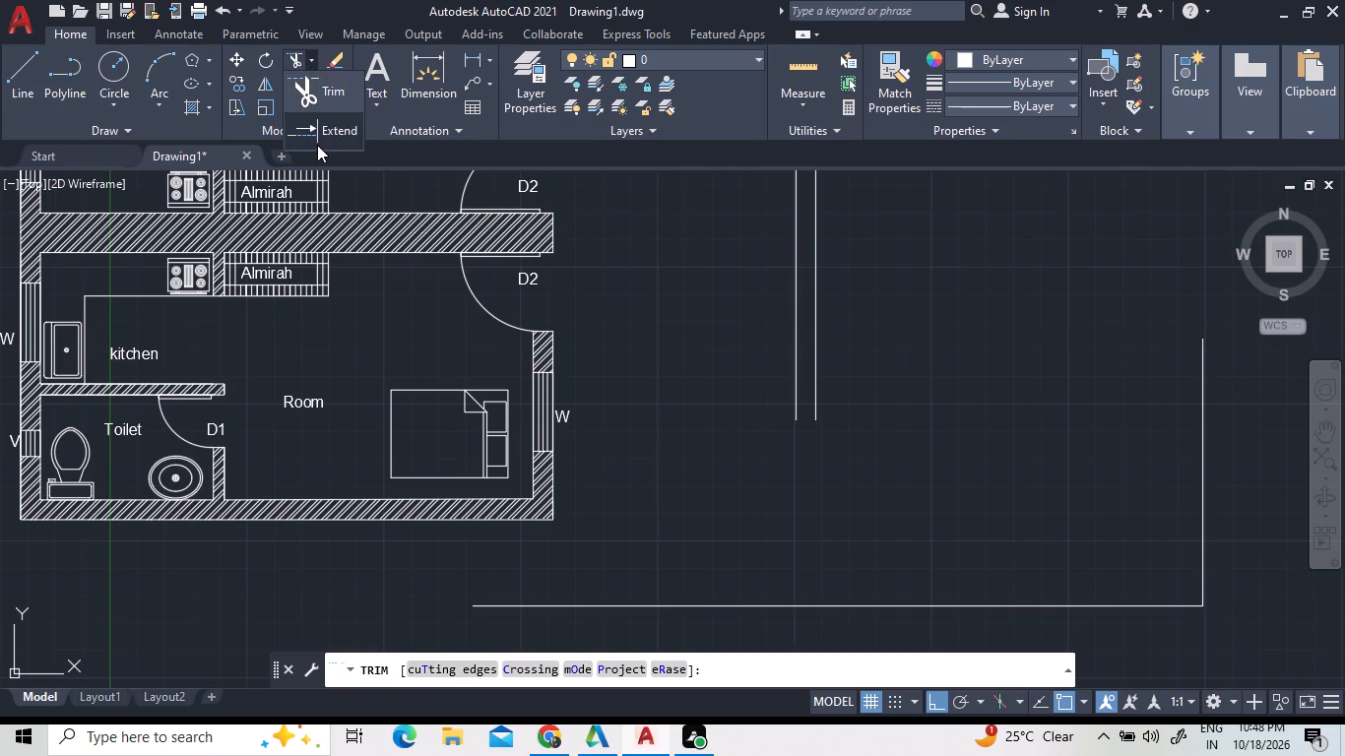
pyautogui.click(317, 145)
pyautogui.click(1063, 378)
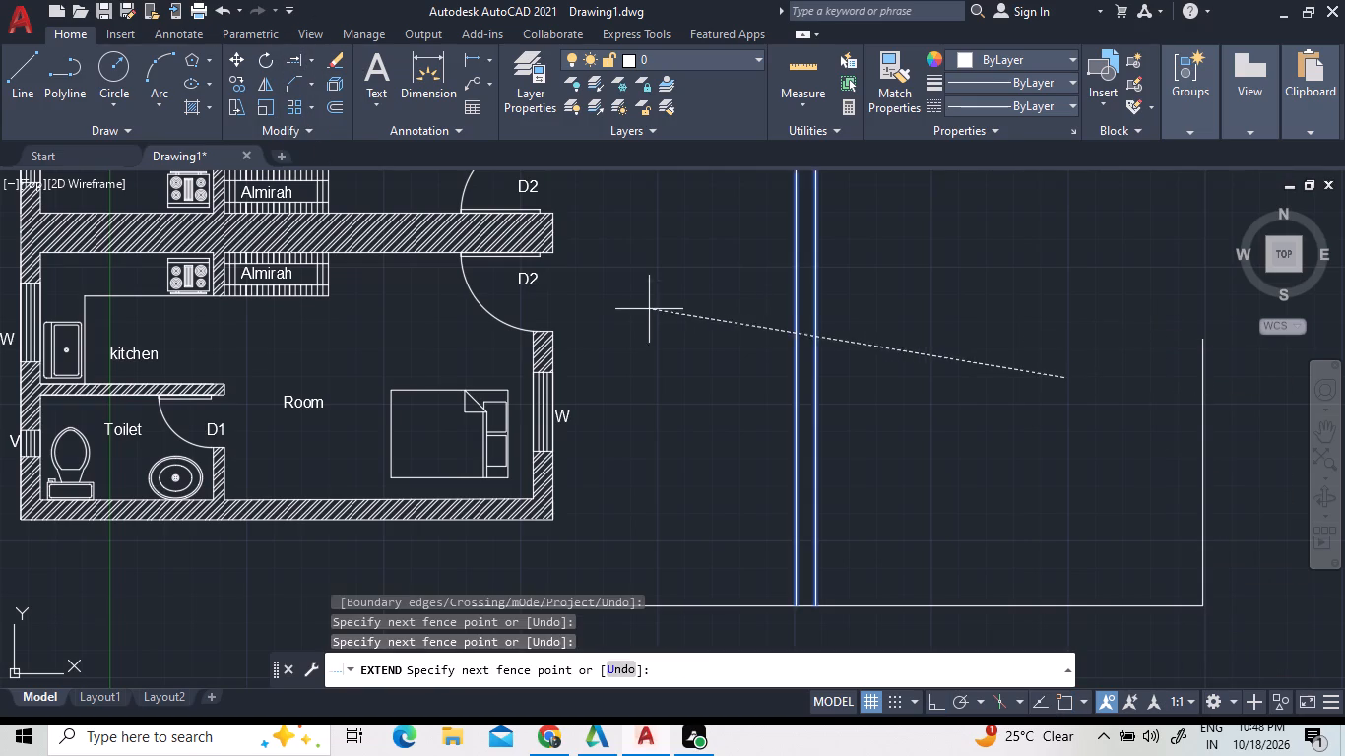
pyautogui.click(649, 318)
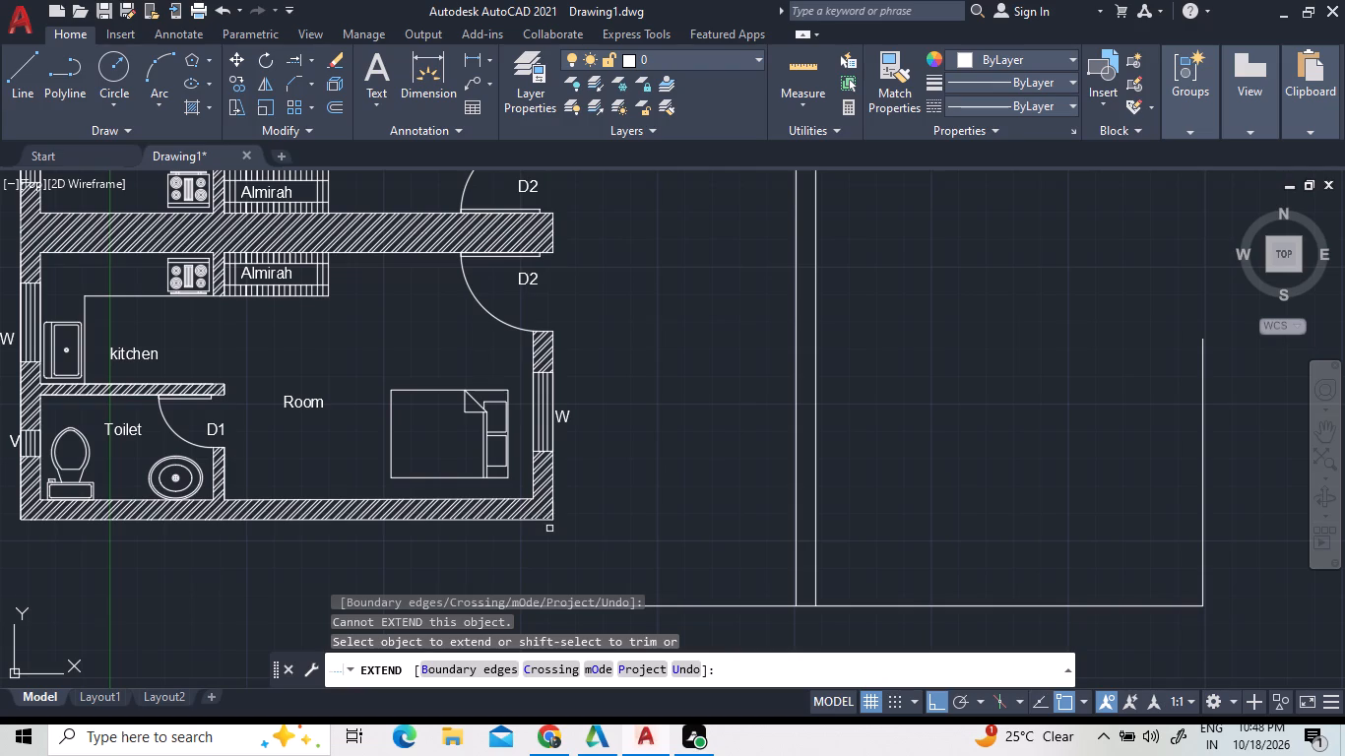
# Extend the outer edge of the southernmost room's south wall east to the outer line of the boundary wall.
pyautogui.doubleClick(548, 519)
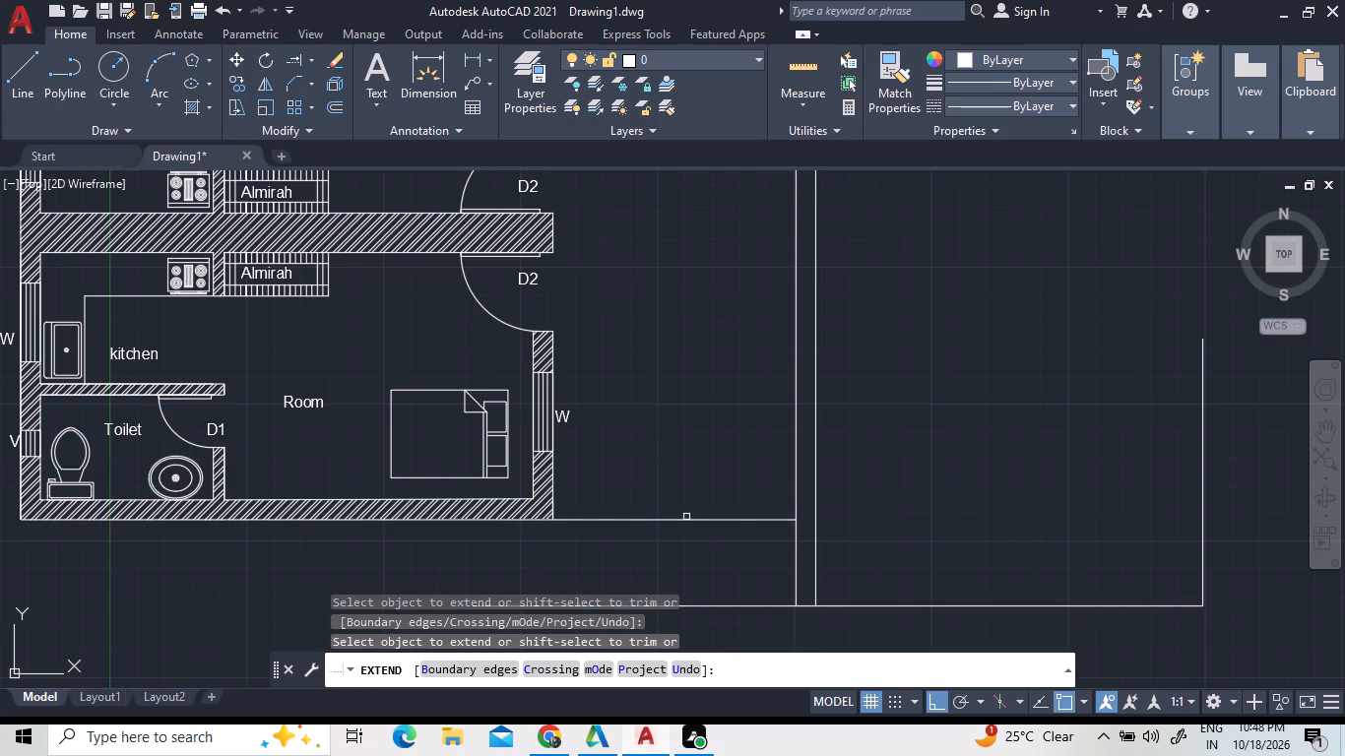
pyautogui.click(770, 519)
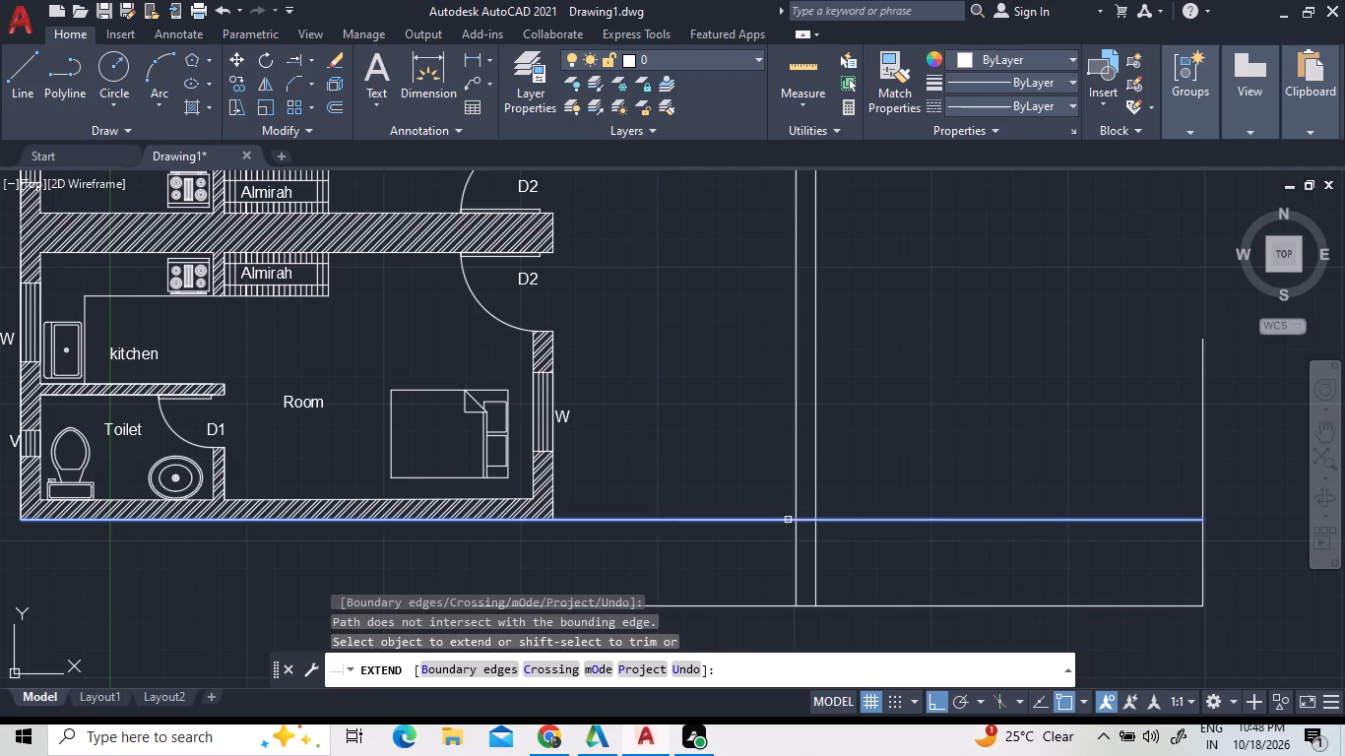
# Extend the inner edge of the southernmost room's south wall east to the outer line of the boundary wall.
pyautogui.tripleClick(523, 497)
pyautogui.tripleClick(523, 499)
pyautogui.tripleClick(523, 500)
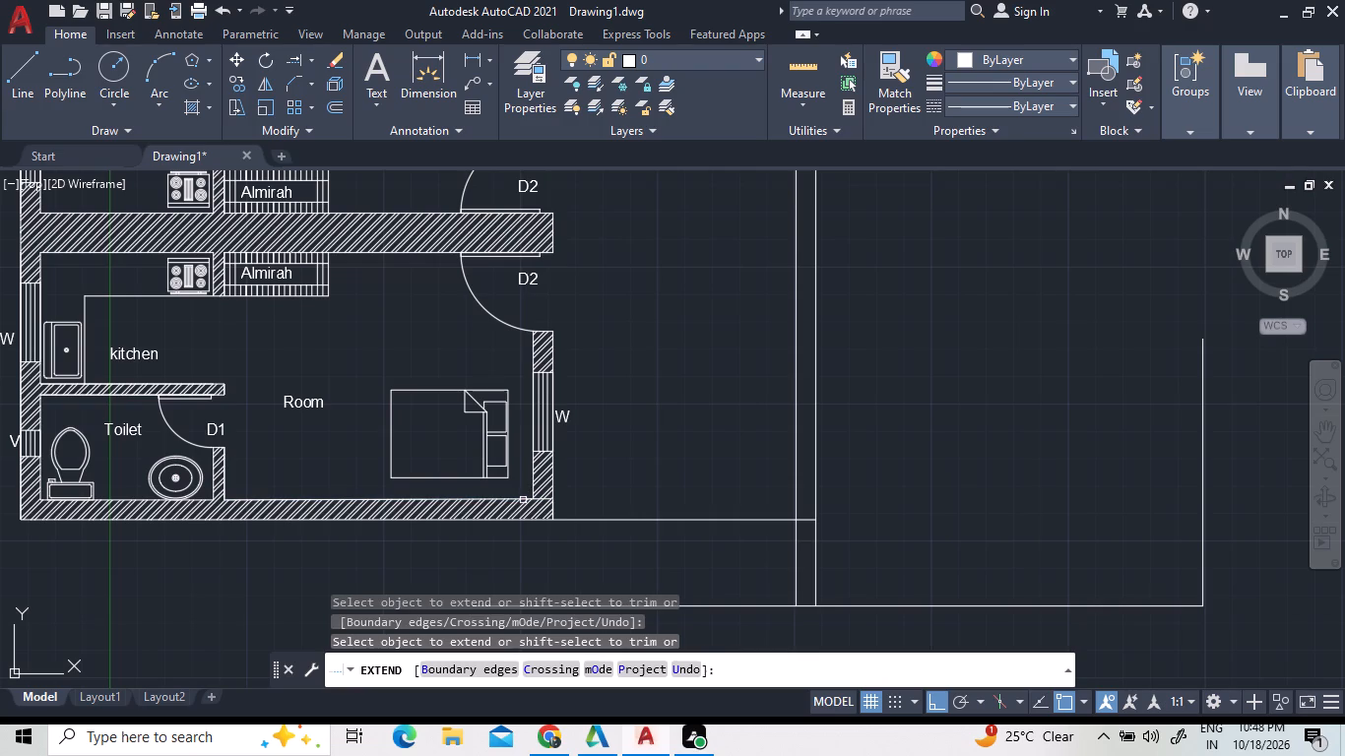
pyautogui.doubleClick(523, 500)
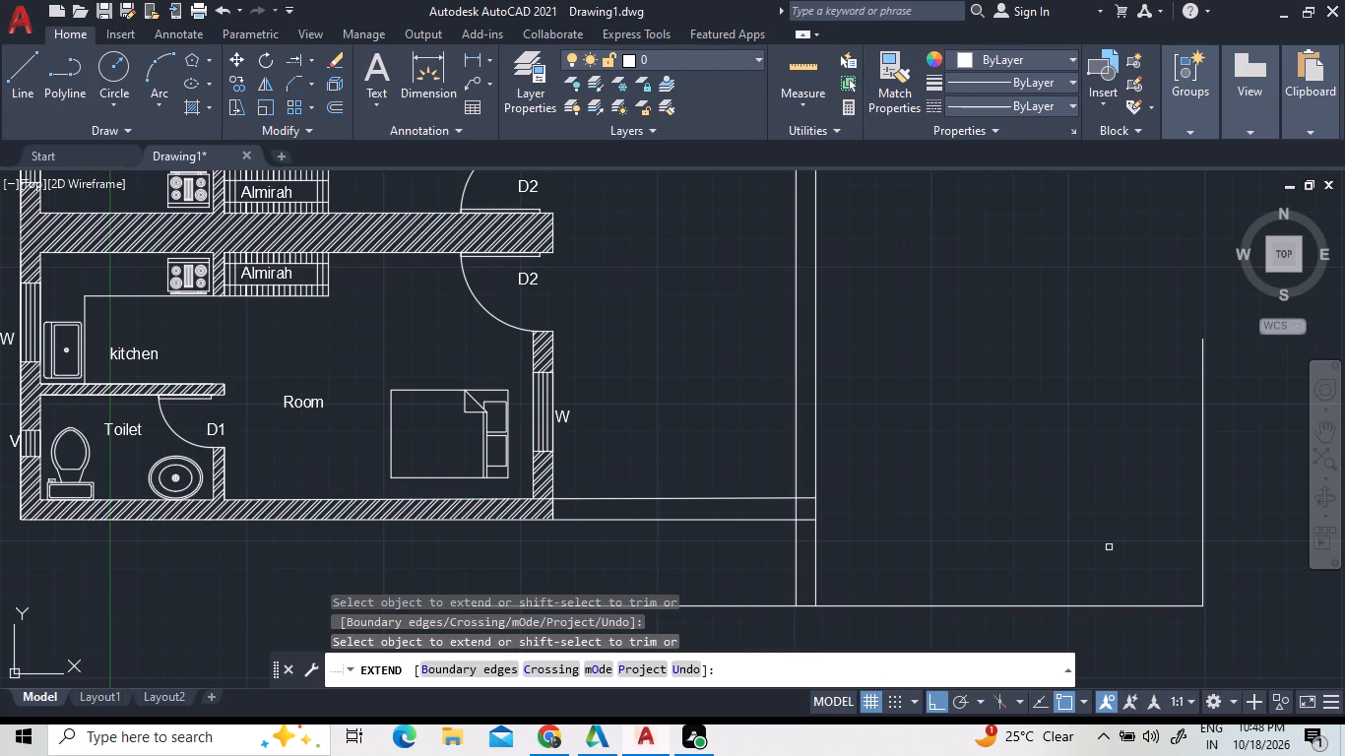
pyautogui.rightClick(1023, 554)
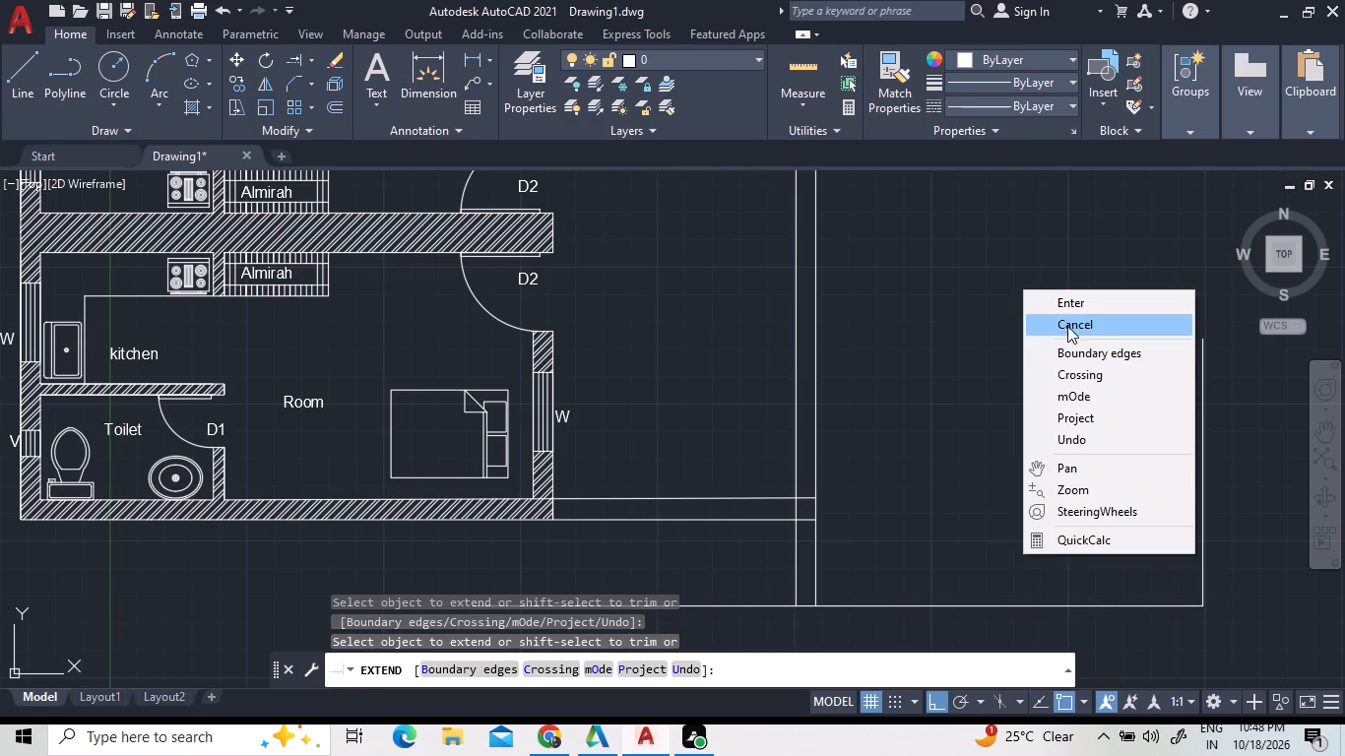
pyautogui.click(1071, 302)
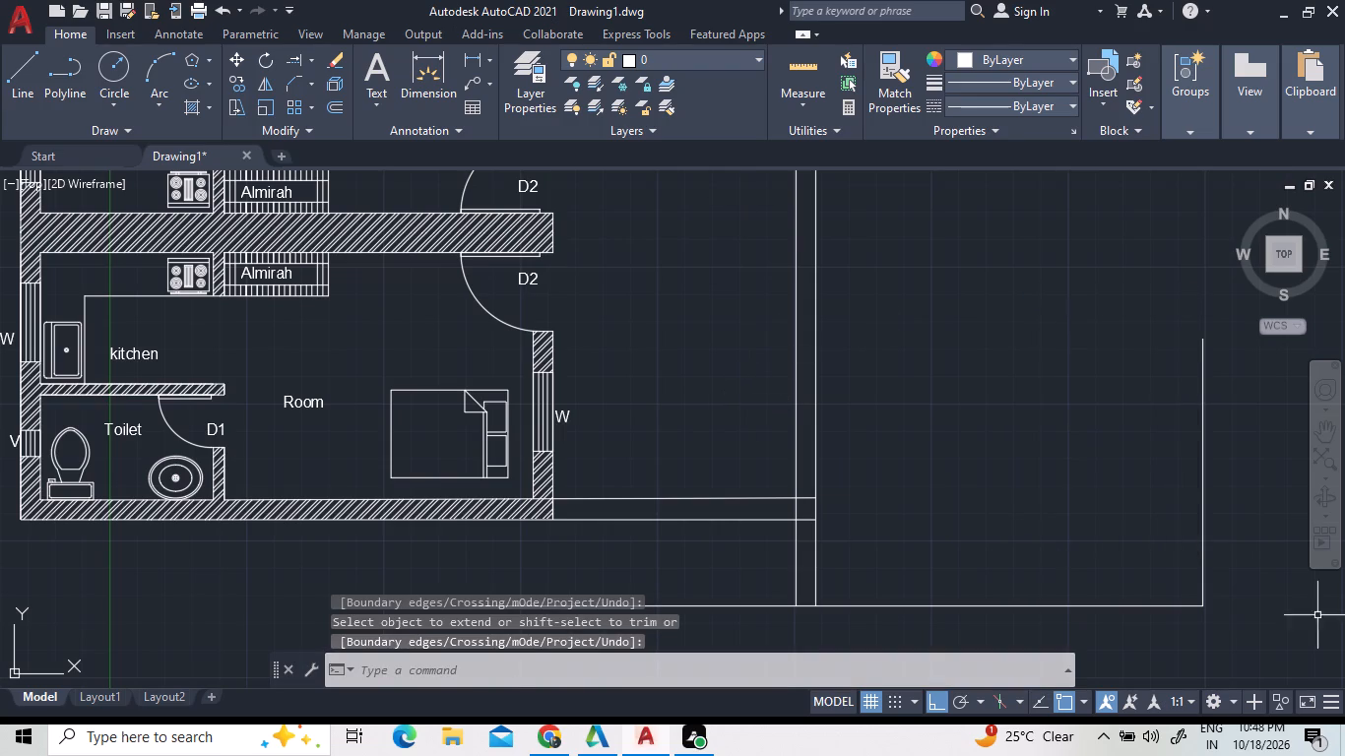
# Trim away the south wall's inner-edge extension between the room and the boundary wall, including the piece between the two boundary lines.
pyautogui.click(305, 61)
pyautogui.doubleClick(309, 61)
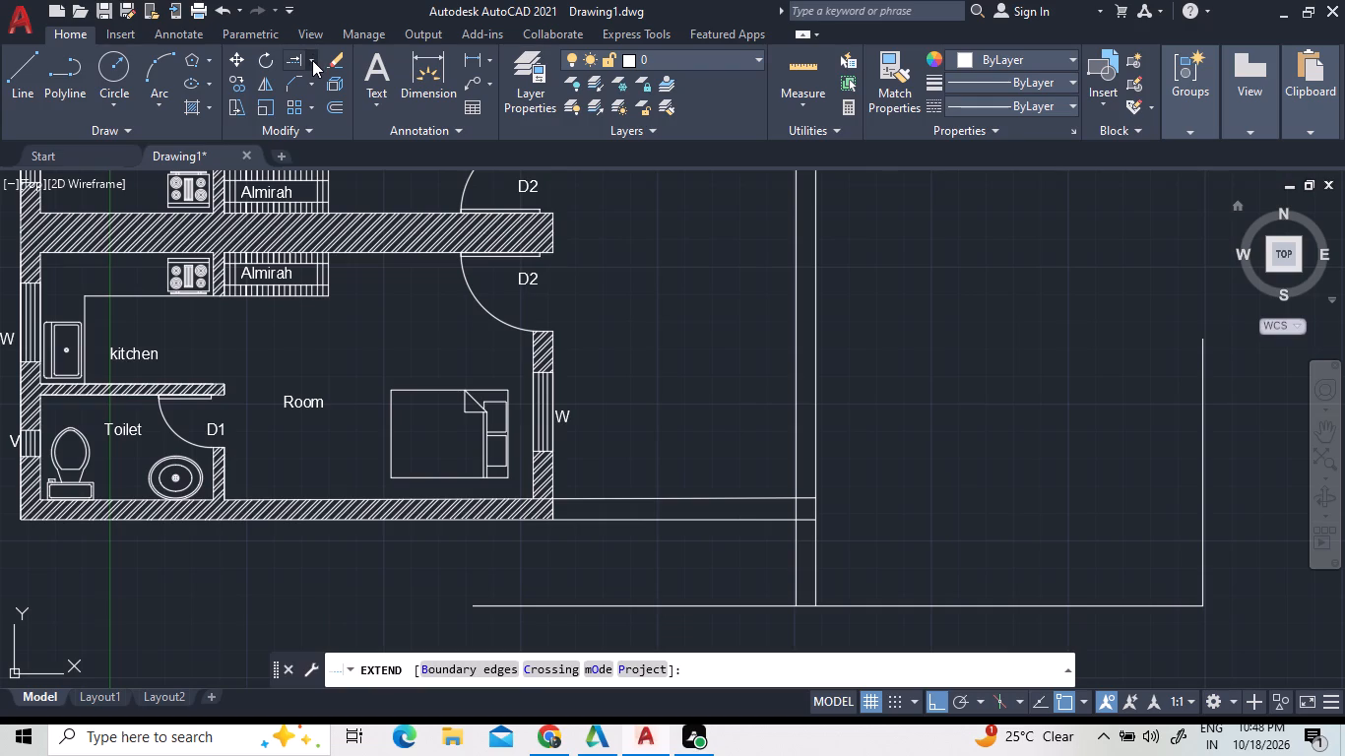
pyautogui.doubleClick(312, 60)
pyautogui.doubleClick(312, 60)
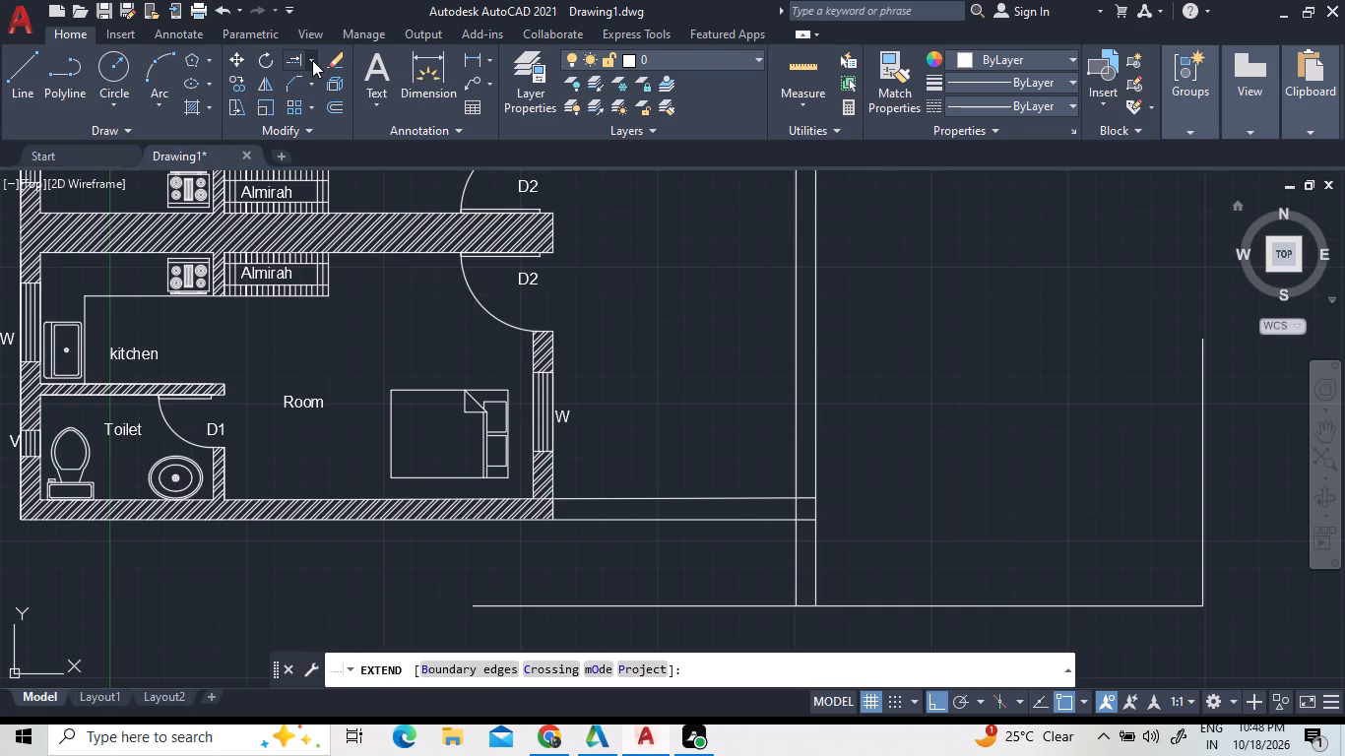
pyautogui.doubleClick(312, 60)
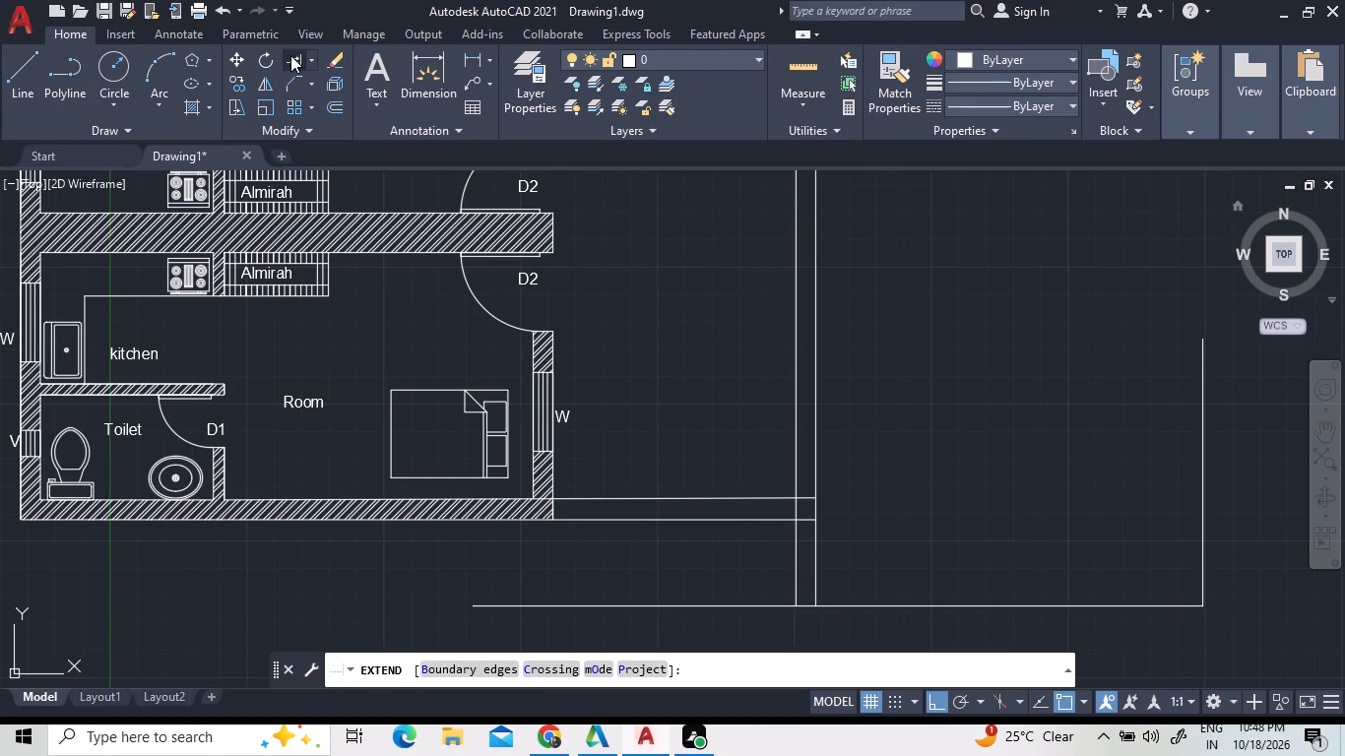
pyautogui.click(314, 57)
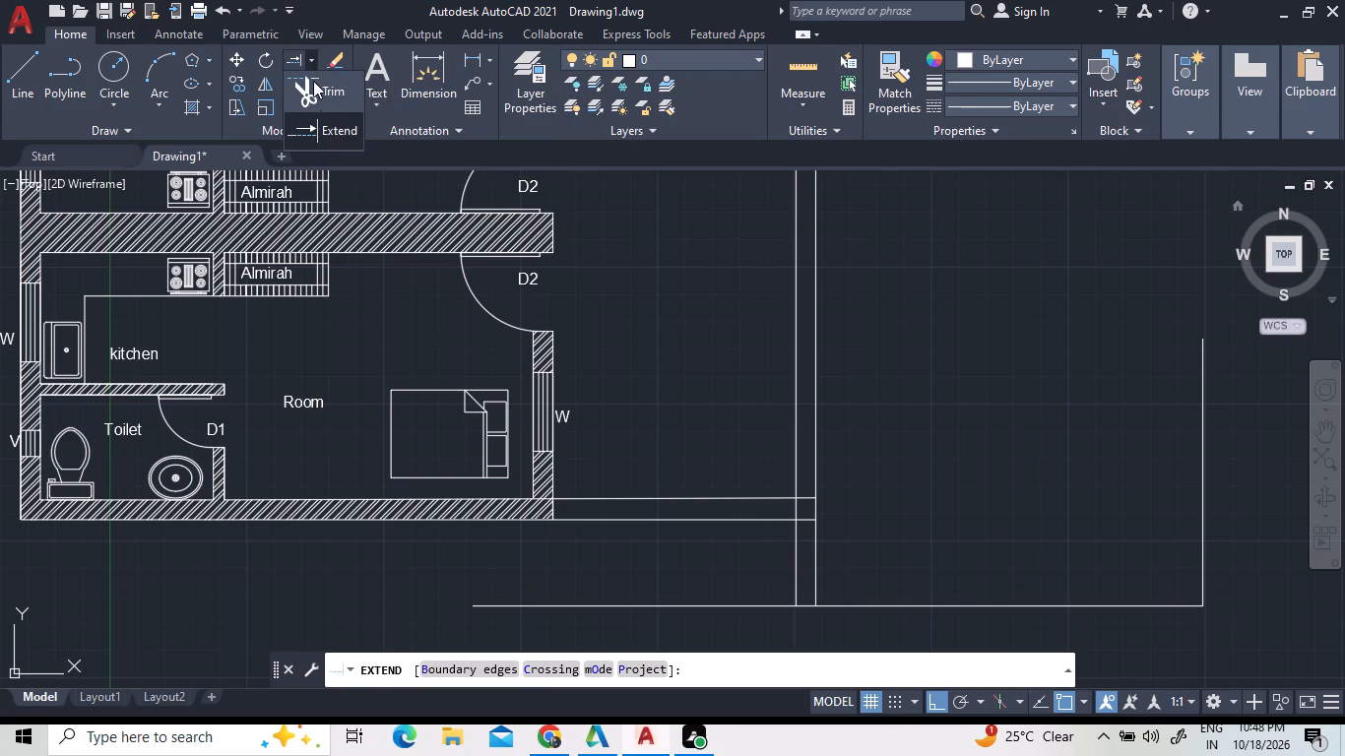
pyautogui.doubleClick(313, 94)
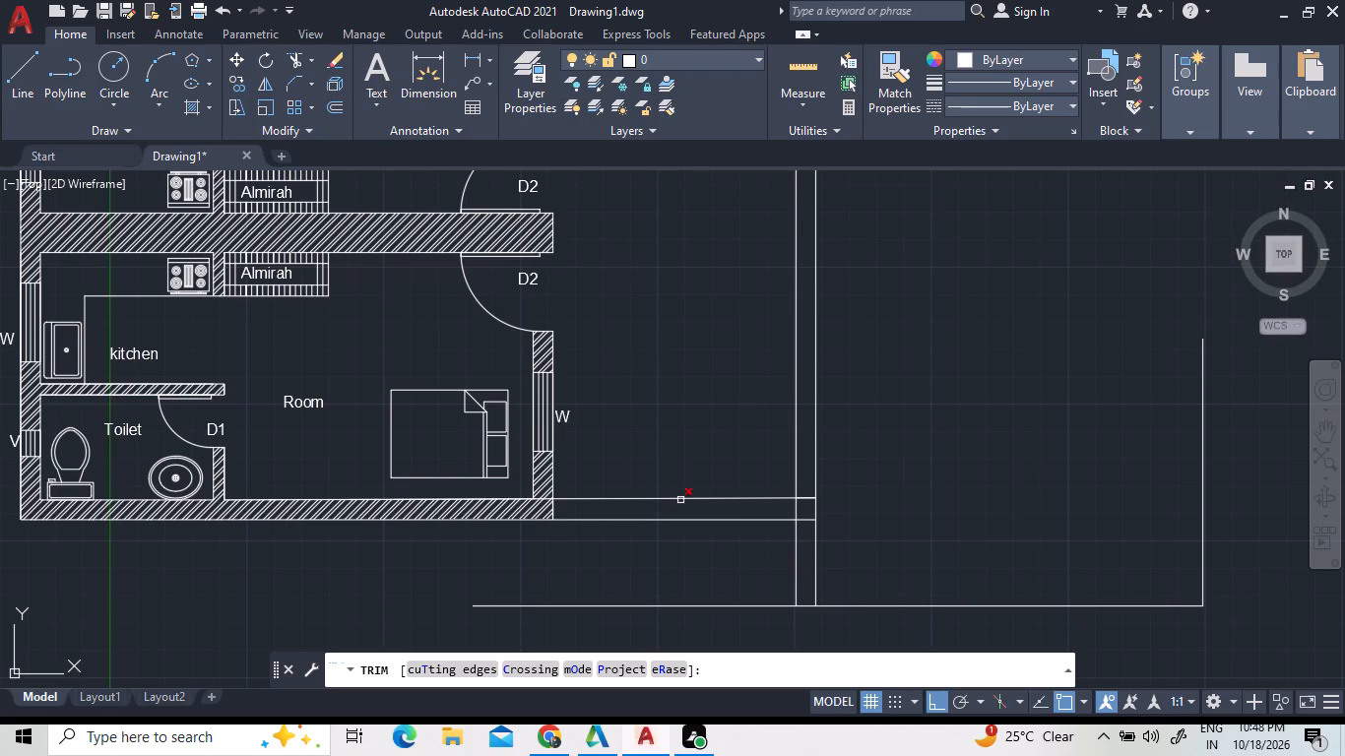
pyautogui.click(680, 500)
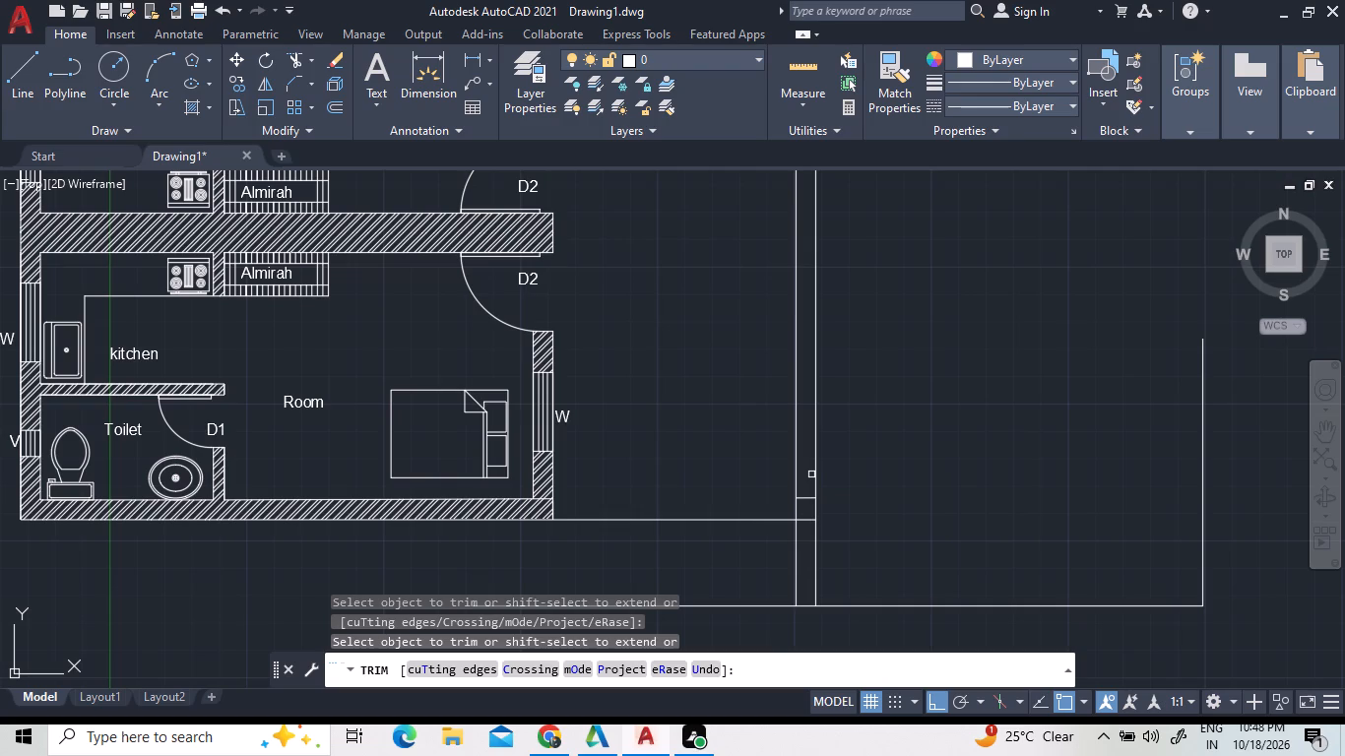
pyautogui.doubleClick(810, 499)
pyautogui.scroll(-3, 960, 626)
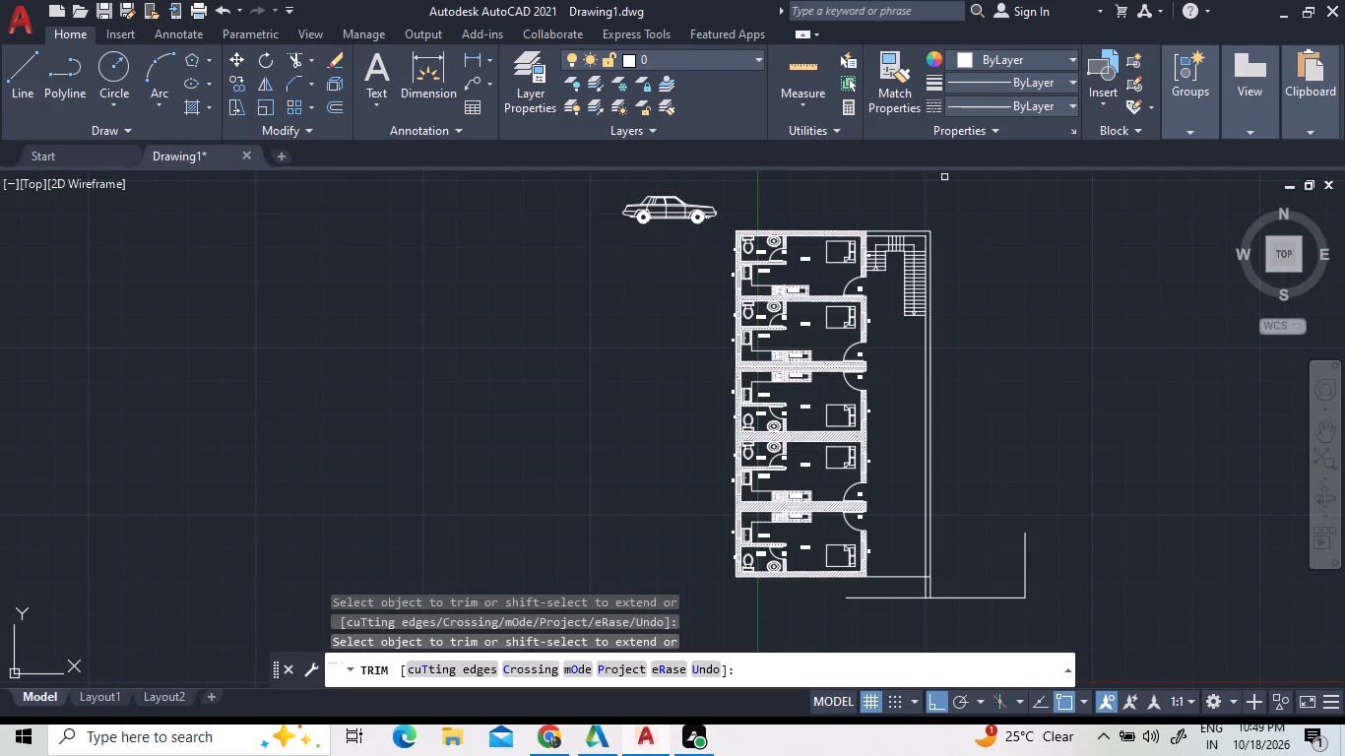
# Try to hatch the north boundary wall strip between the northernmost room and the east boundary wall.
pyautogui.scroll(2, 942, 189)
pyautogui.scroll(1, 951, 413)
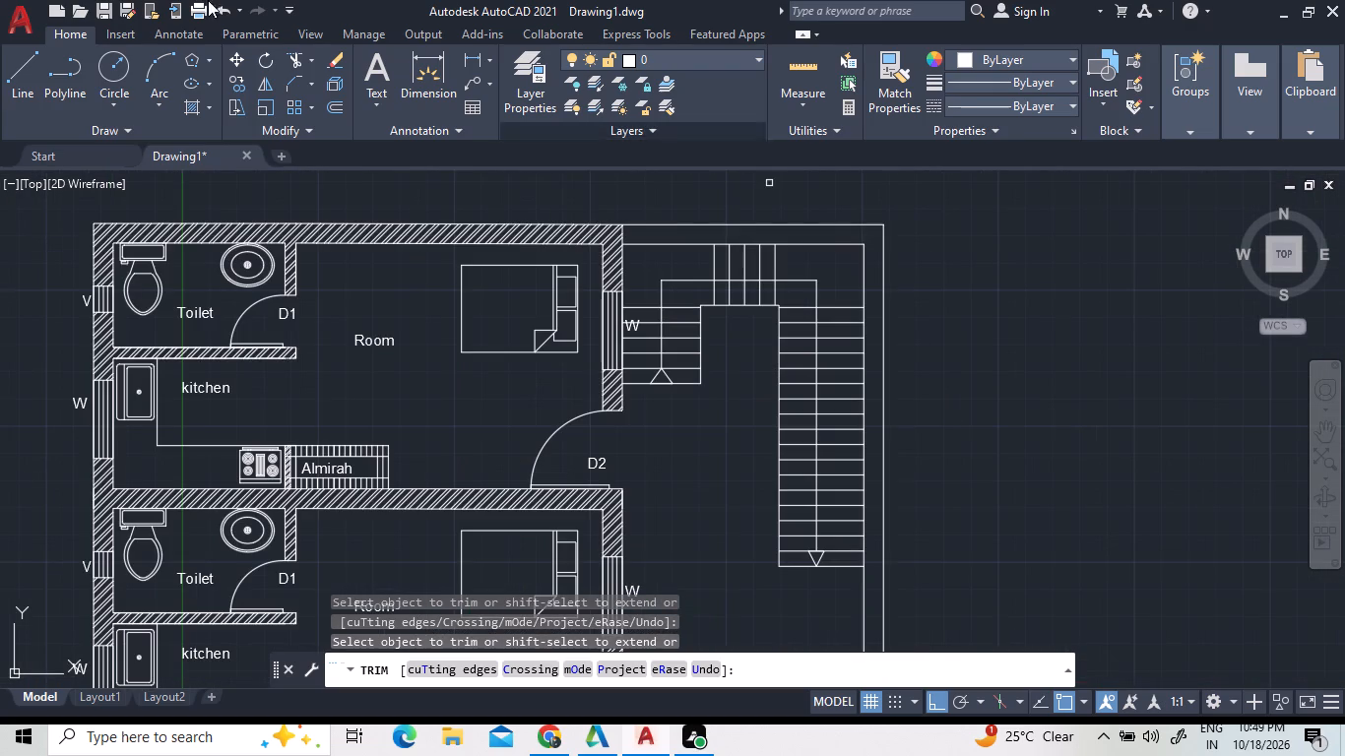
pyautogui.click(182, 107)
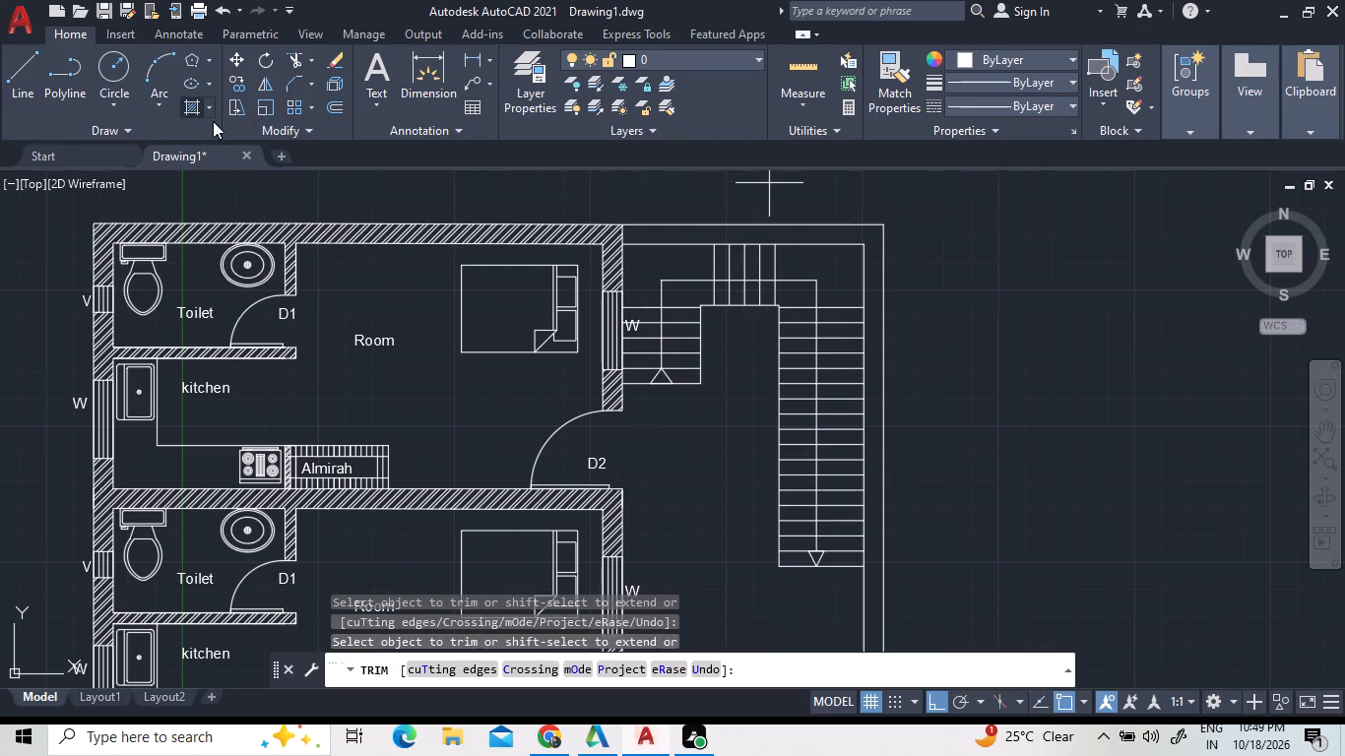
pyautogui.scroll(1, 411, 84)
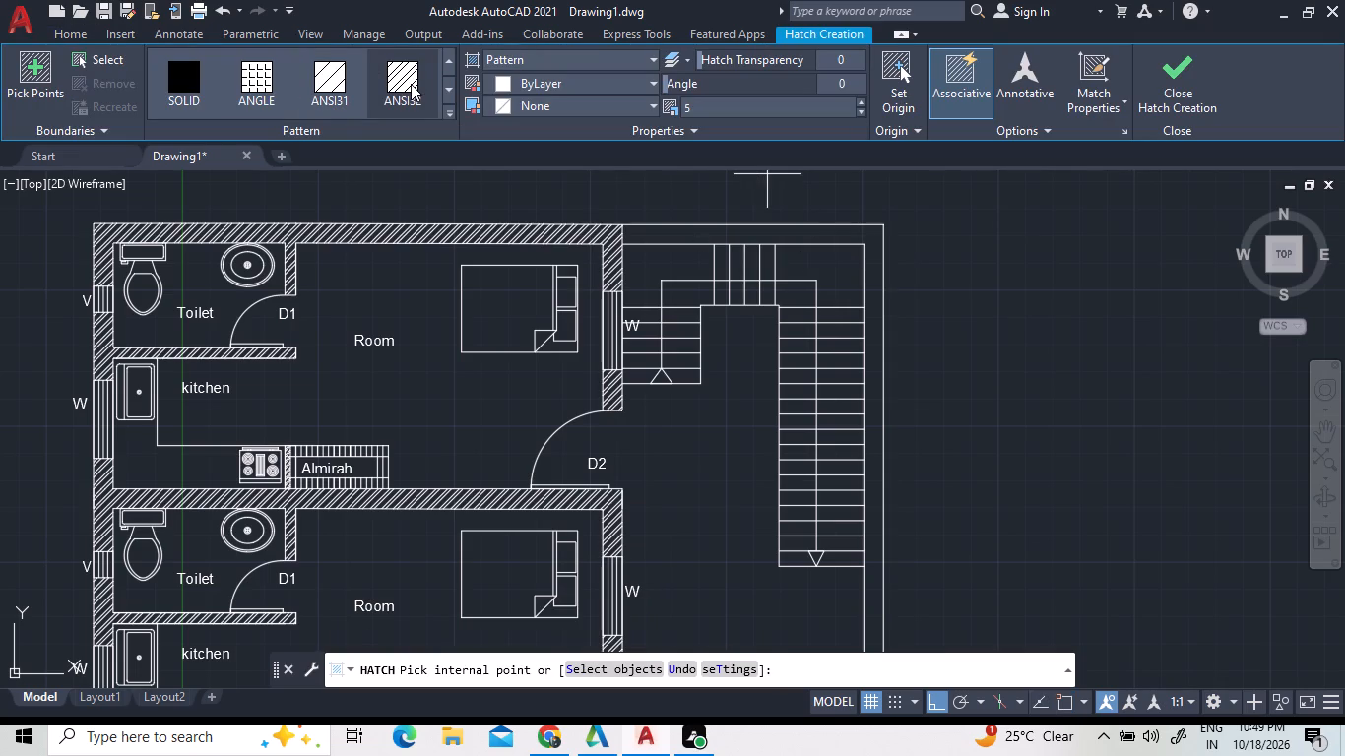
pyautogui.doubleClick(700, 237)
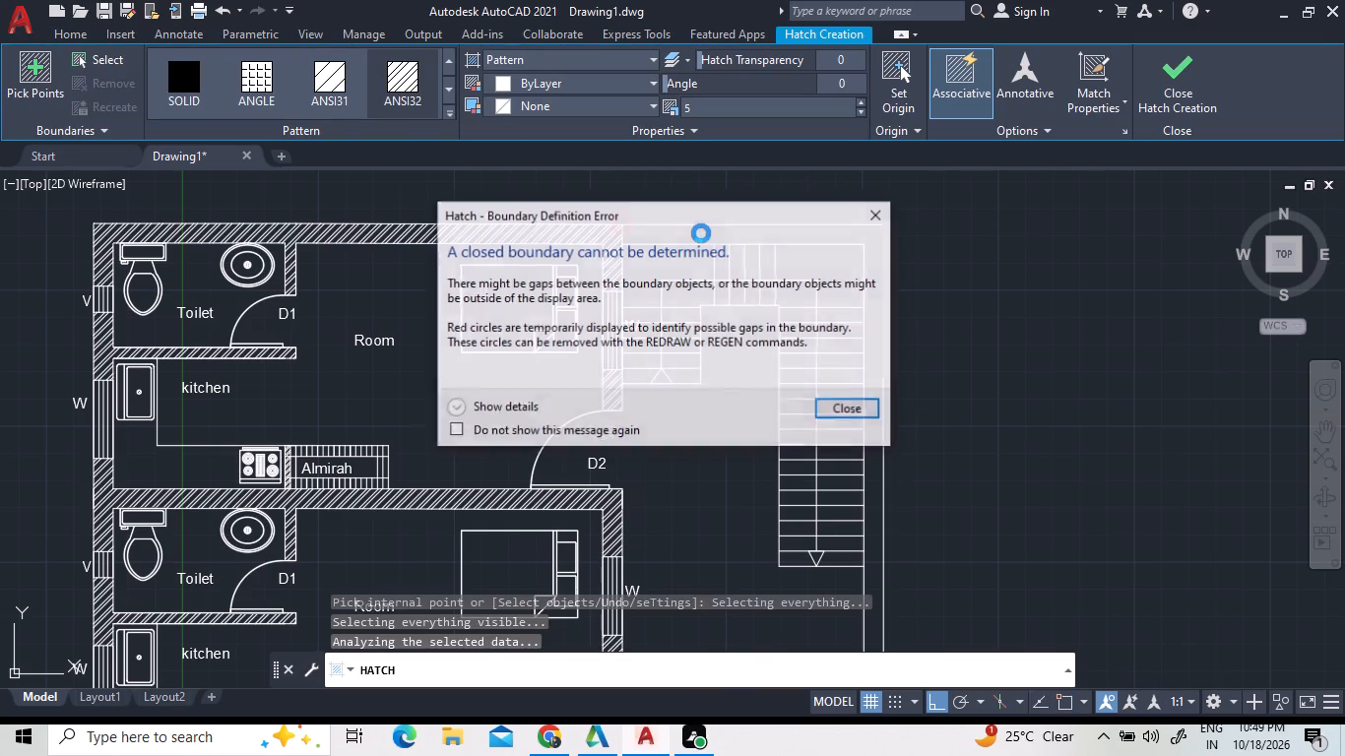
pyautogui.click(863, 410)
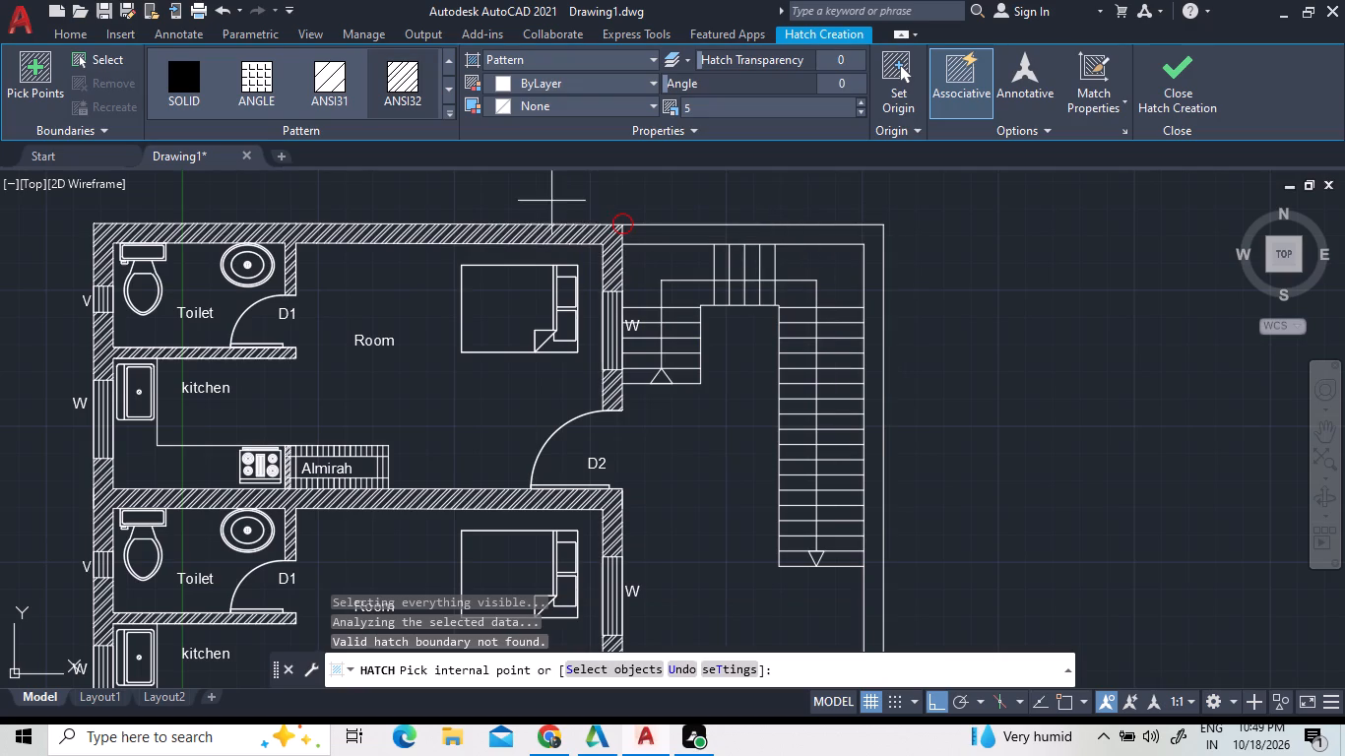
# Inspect where the outer north boundary line meets the northernmost room's north-east corner, and exit the Hatch command.
pyautogui.scroll(7, 631, 220)
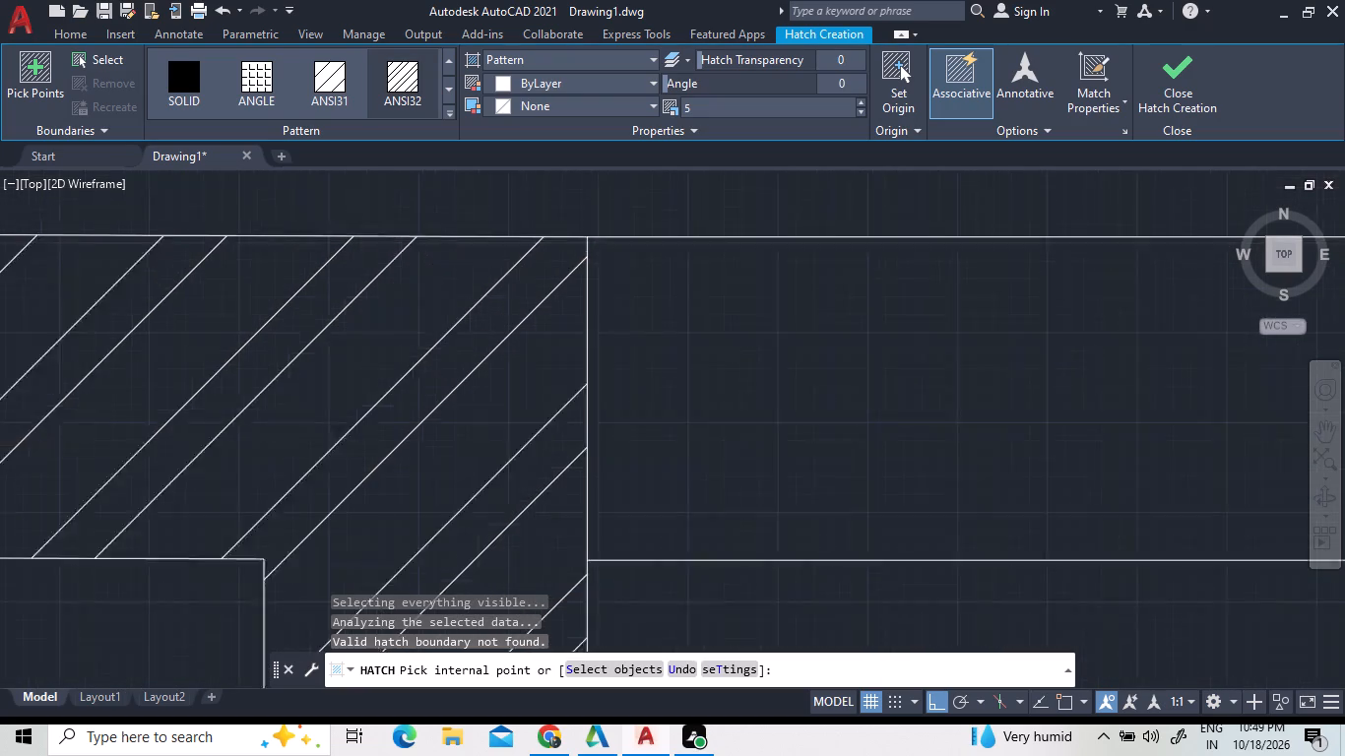
pyautogui.scroll(6, 583, 227)
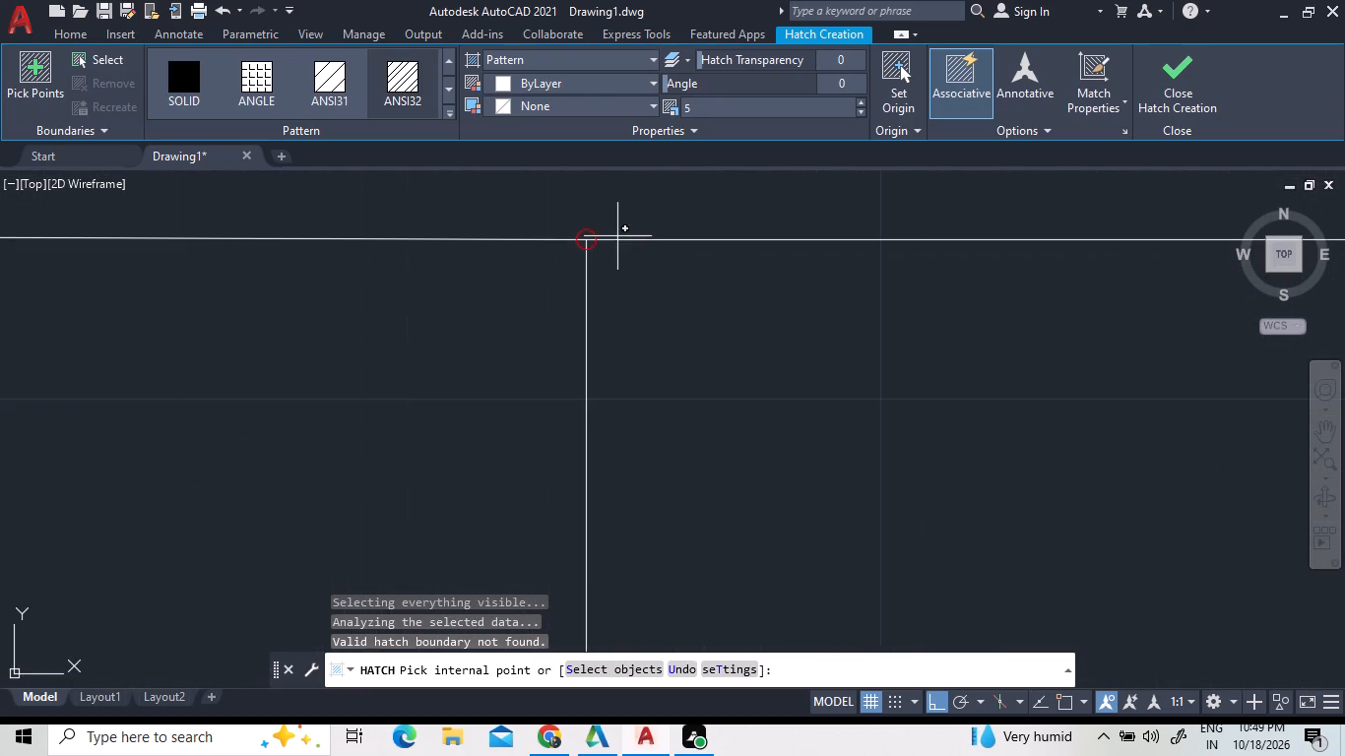
pyautogui.scroll(7, 617, 236)
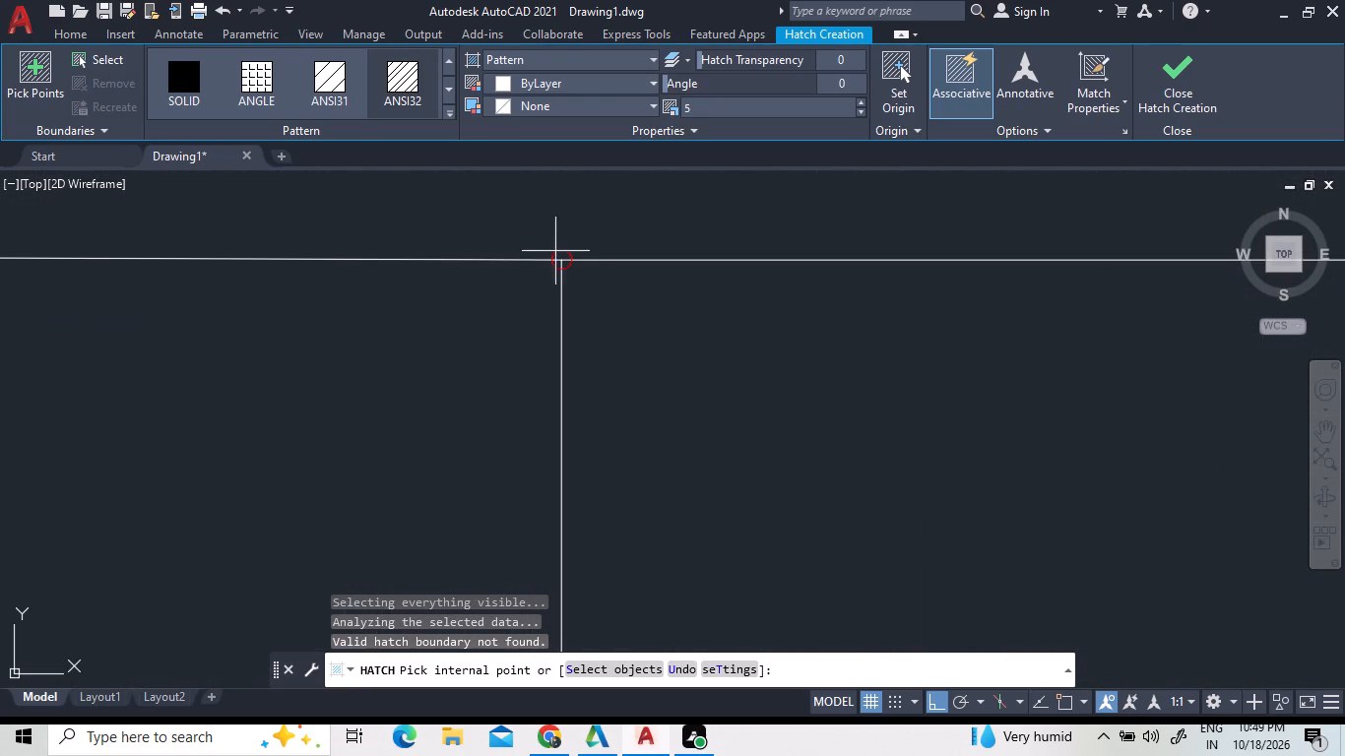
pyautogui.tripleClick(562, 257)
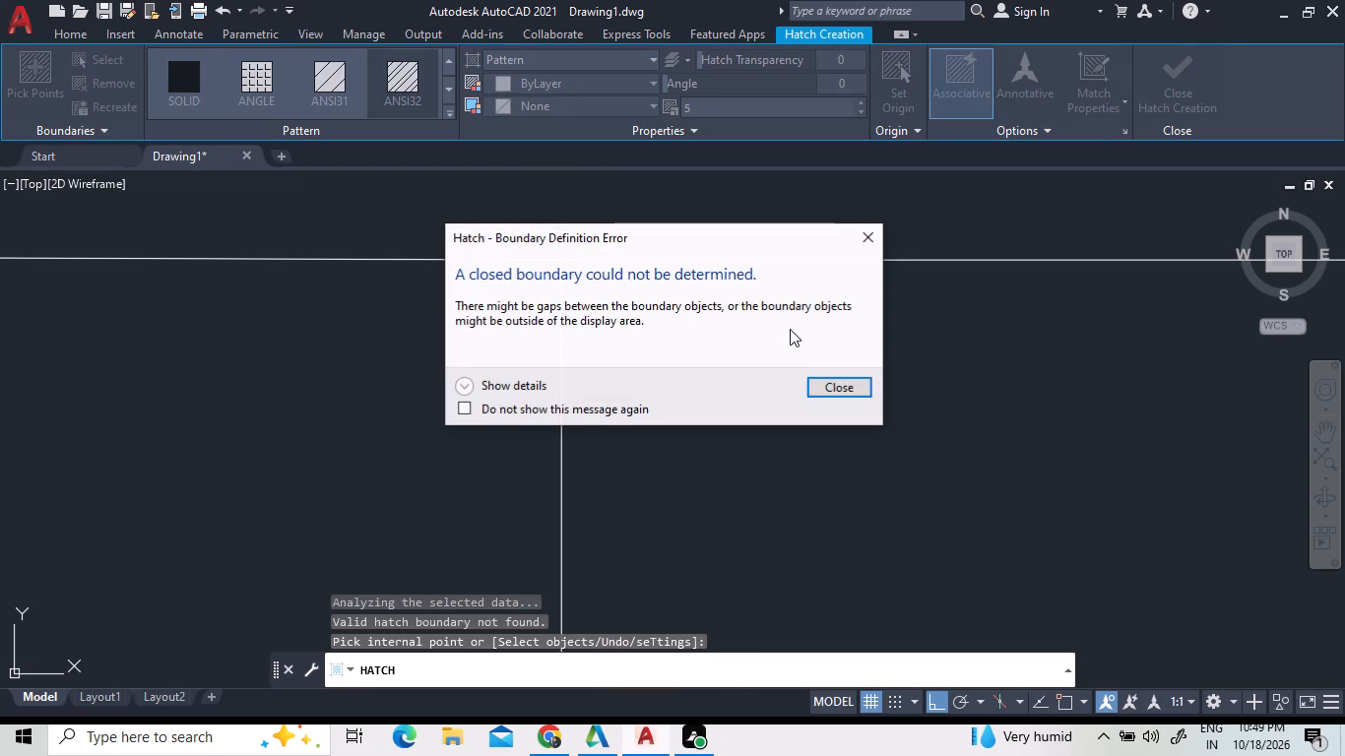
pyautogui.tripleClick(860, 390)
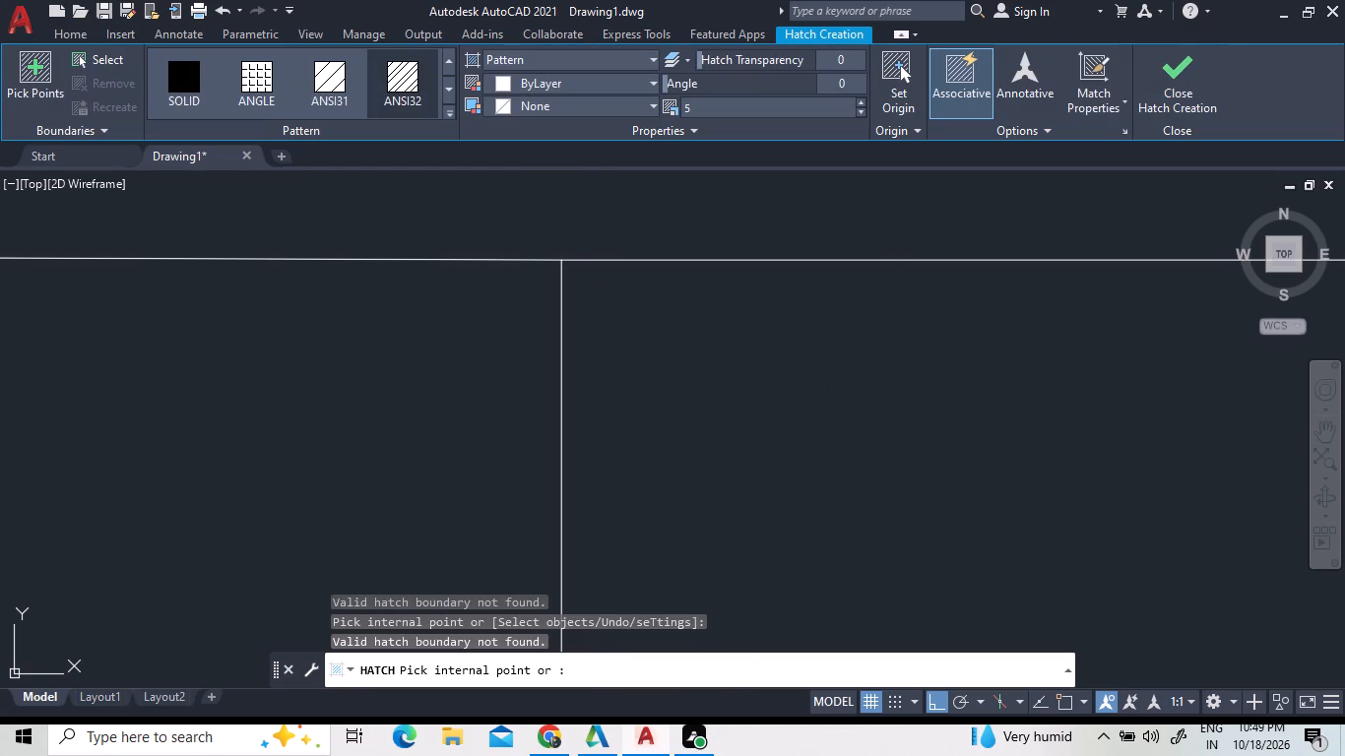
pyautogui.click(853, 381)
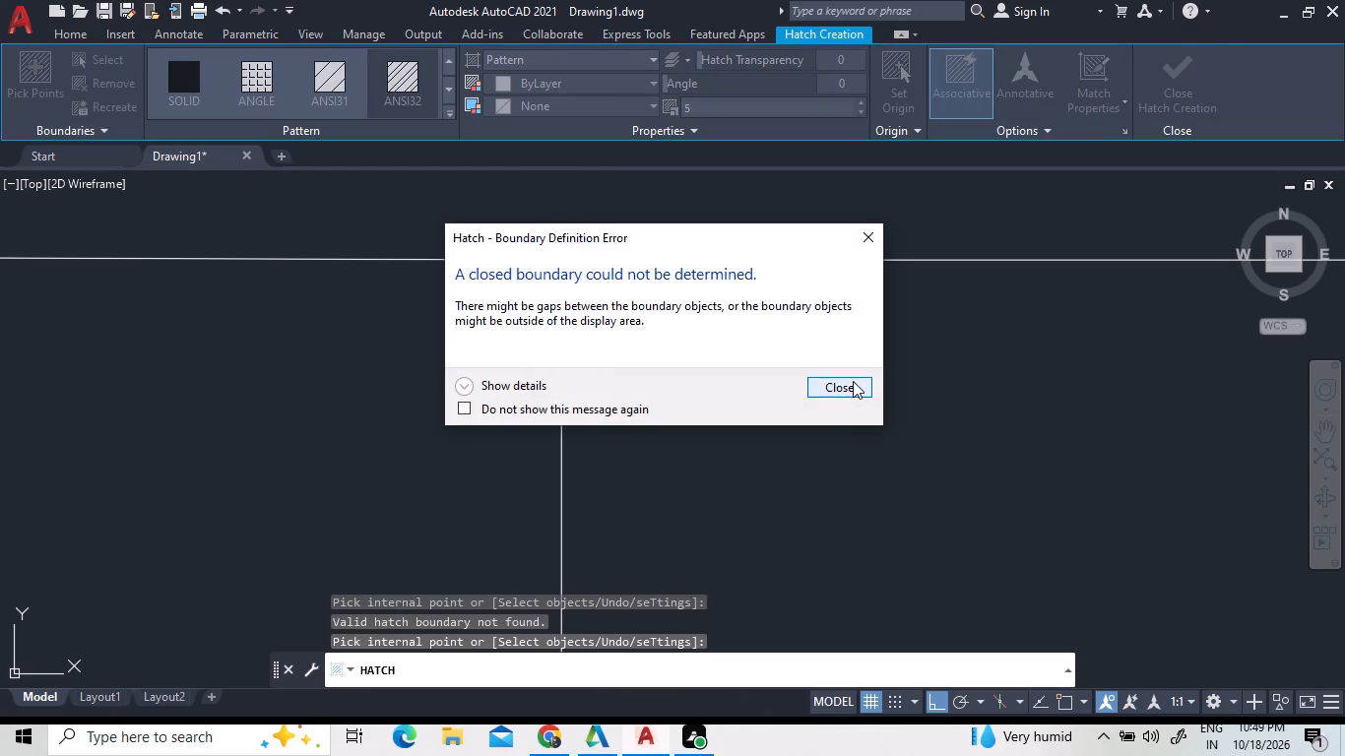
pyautogui.click(1192, 79)
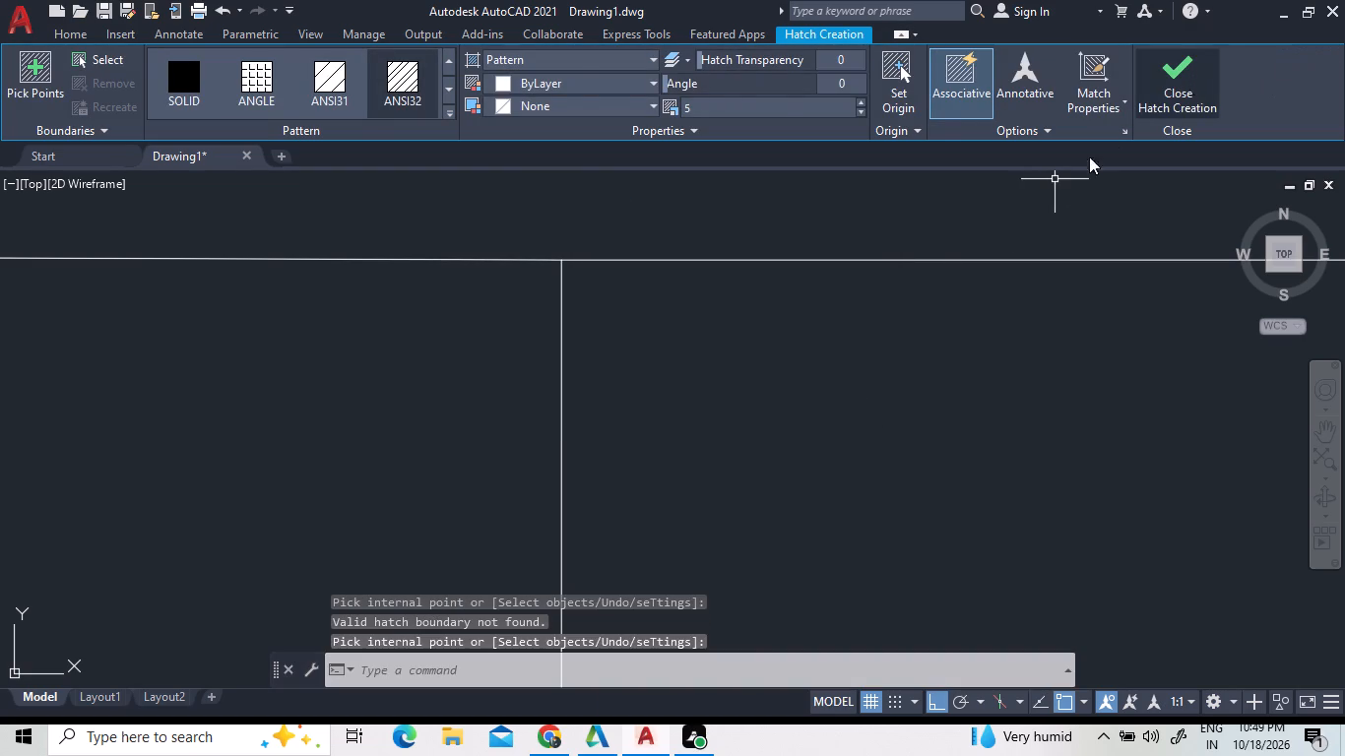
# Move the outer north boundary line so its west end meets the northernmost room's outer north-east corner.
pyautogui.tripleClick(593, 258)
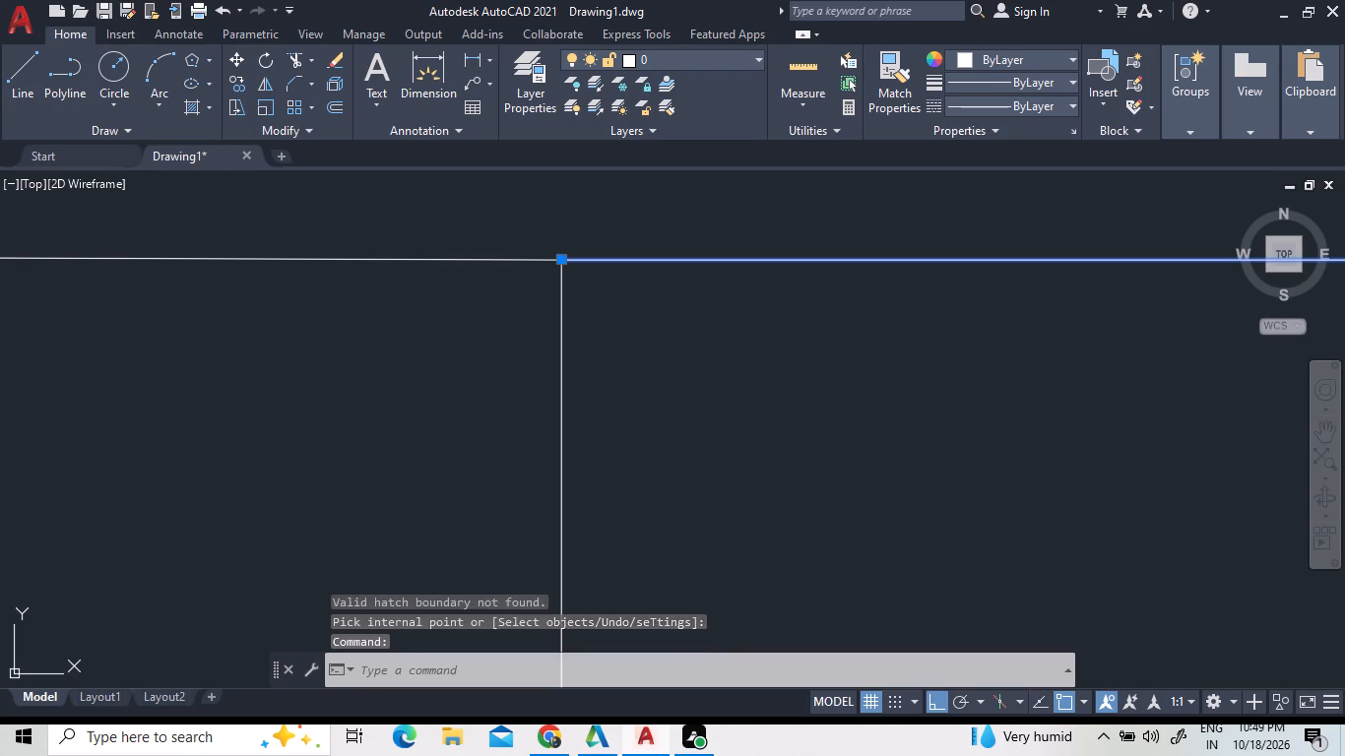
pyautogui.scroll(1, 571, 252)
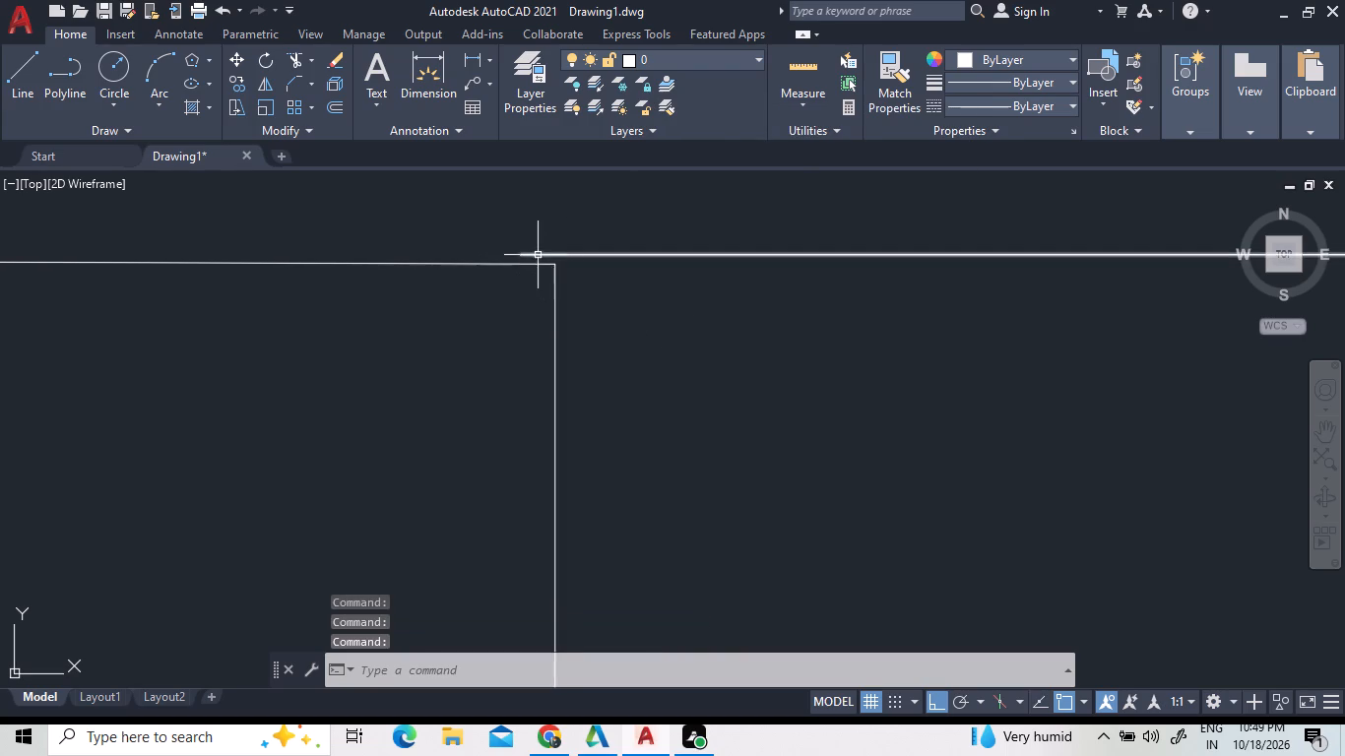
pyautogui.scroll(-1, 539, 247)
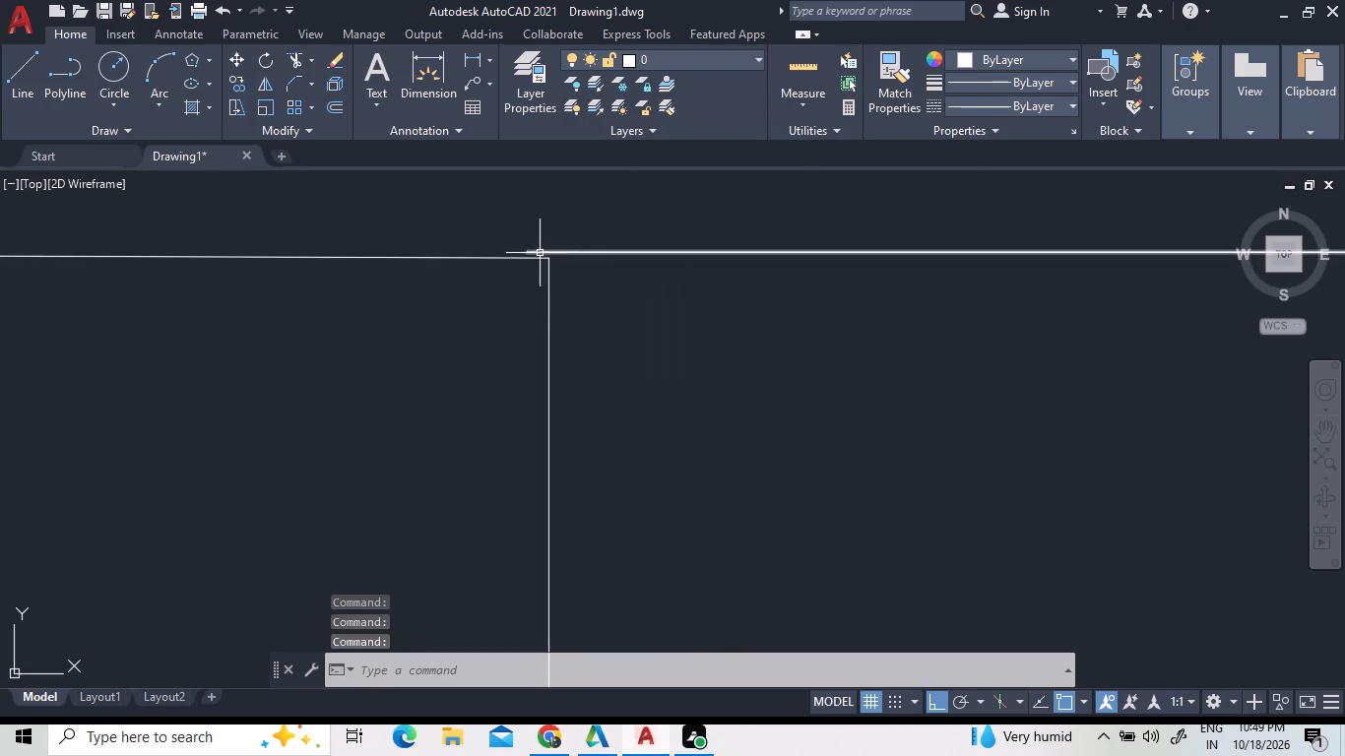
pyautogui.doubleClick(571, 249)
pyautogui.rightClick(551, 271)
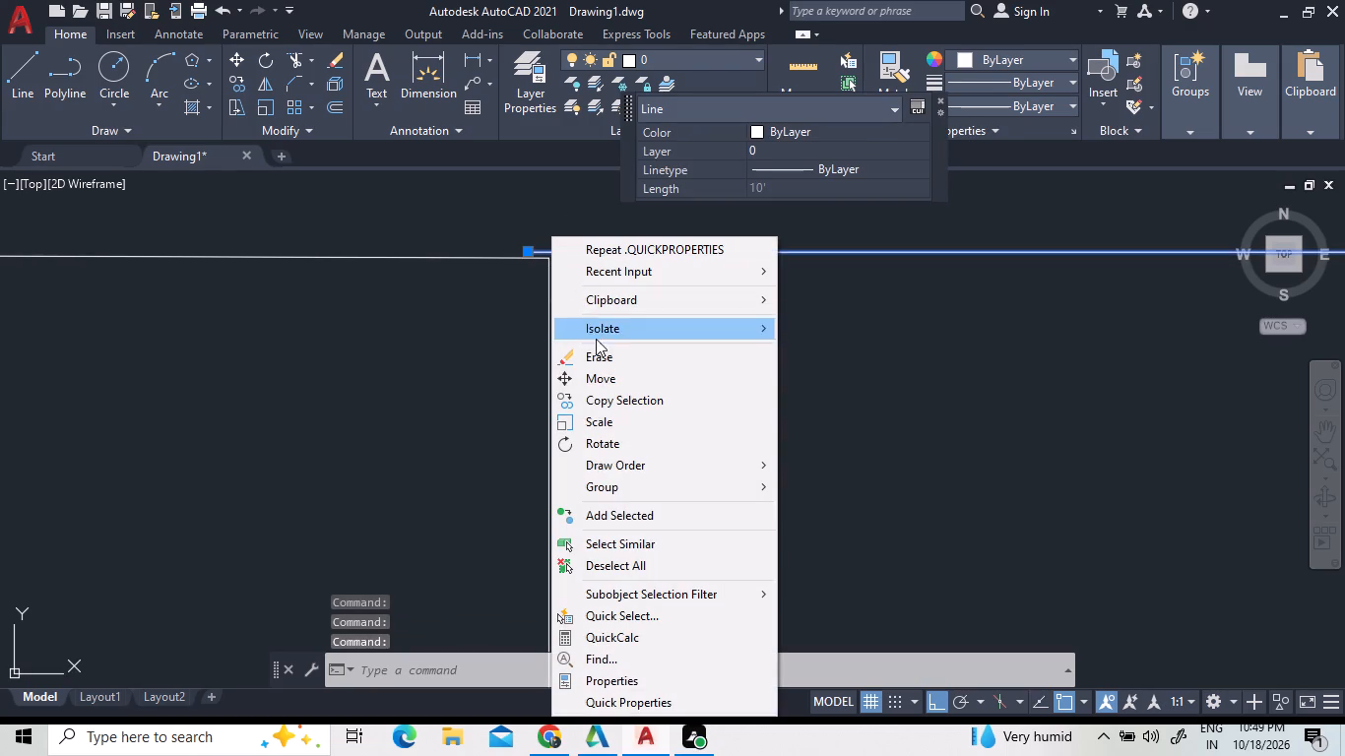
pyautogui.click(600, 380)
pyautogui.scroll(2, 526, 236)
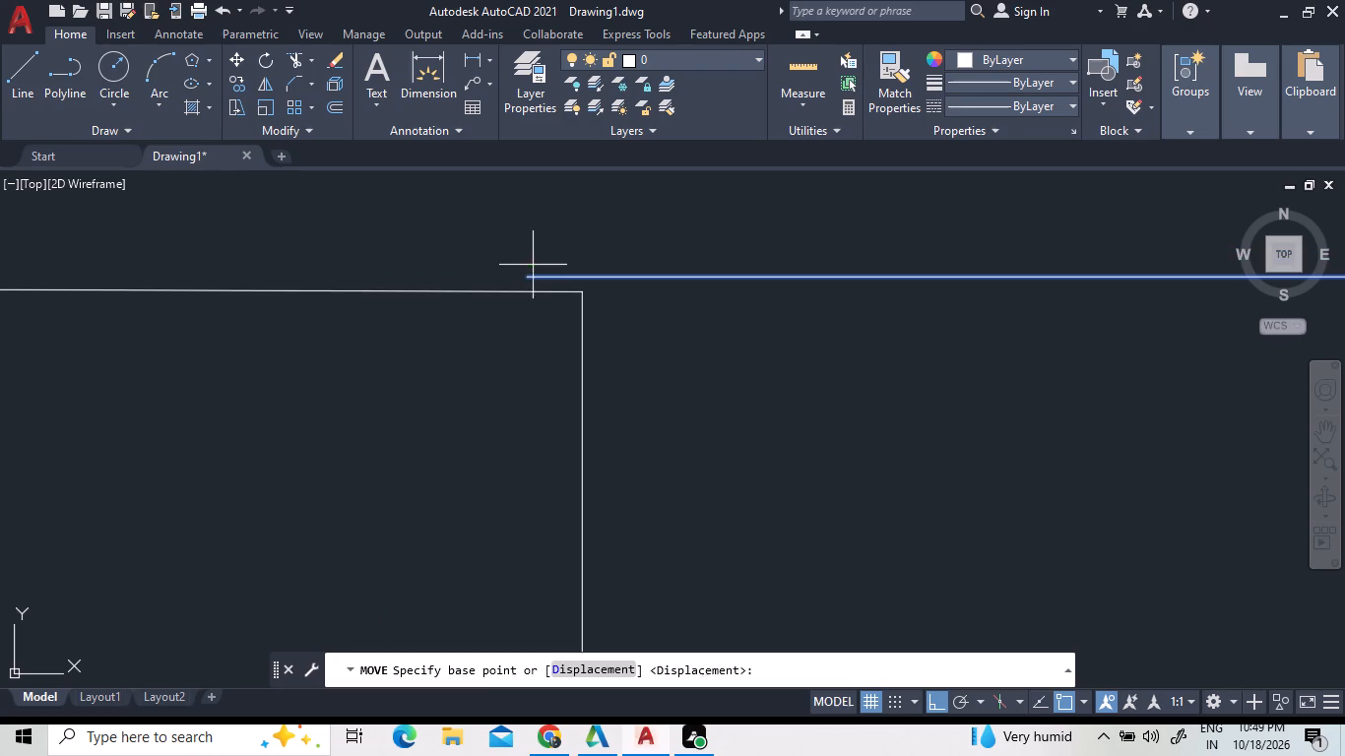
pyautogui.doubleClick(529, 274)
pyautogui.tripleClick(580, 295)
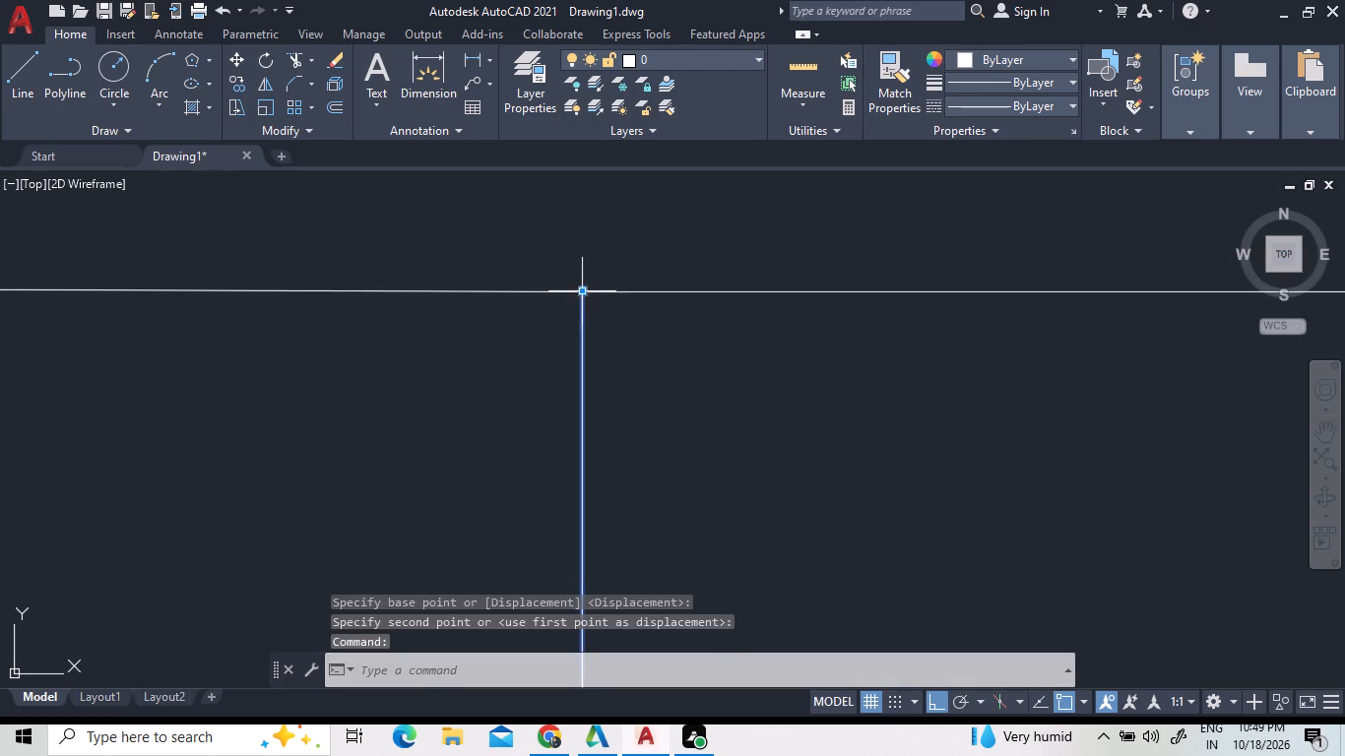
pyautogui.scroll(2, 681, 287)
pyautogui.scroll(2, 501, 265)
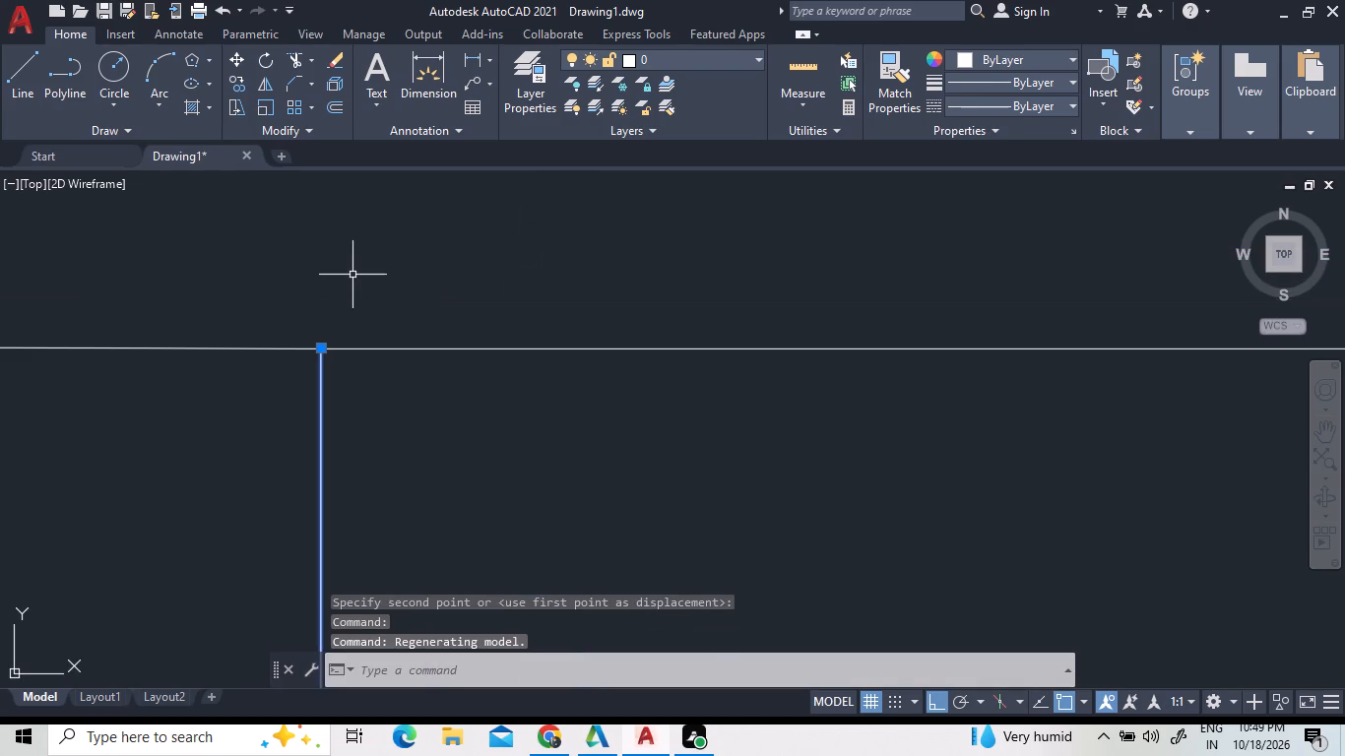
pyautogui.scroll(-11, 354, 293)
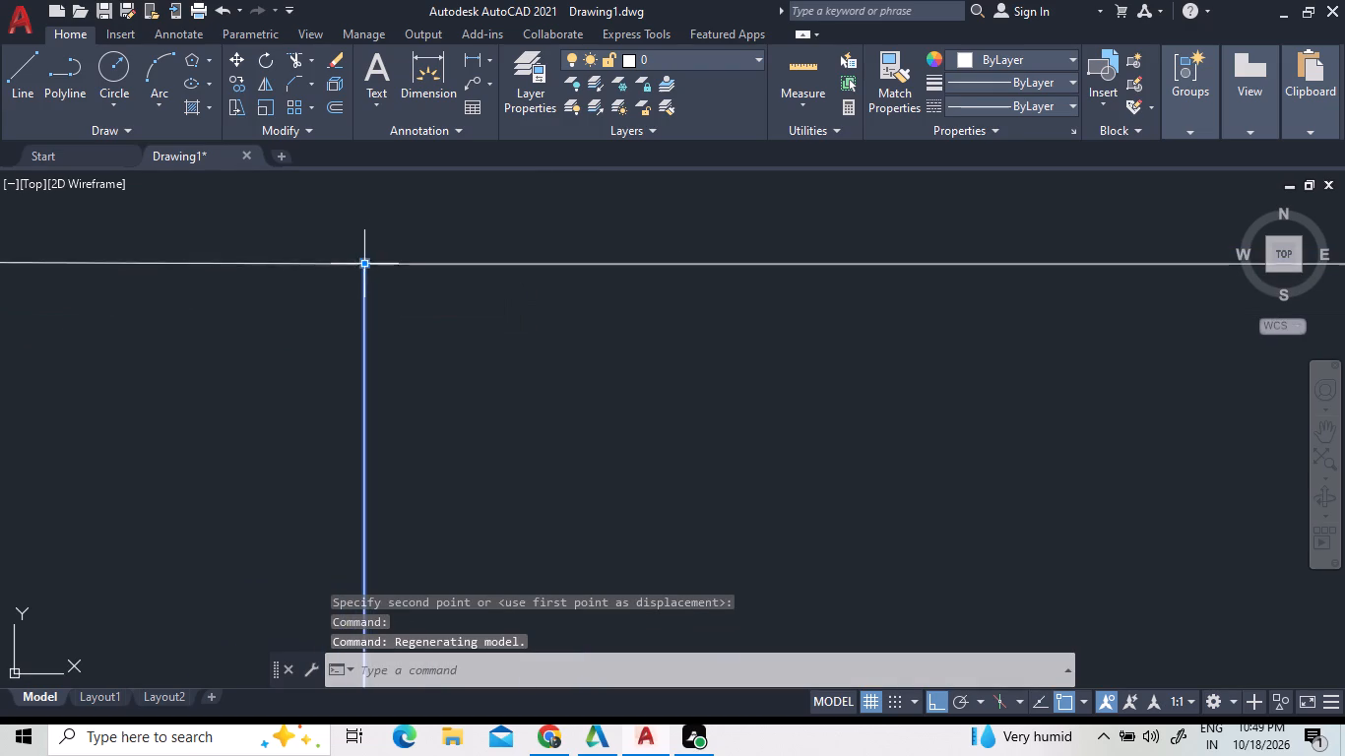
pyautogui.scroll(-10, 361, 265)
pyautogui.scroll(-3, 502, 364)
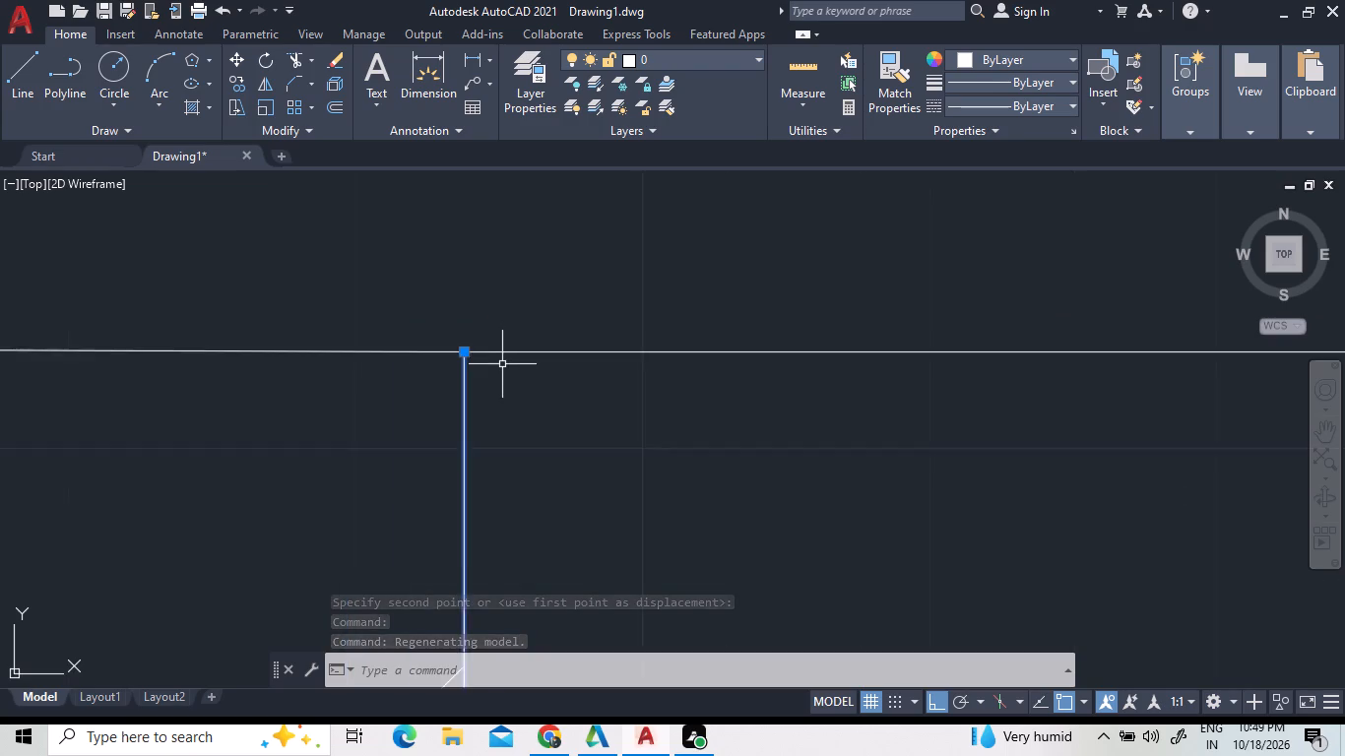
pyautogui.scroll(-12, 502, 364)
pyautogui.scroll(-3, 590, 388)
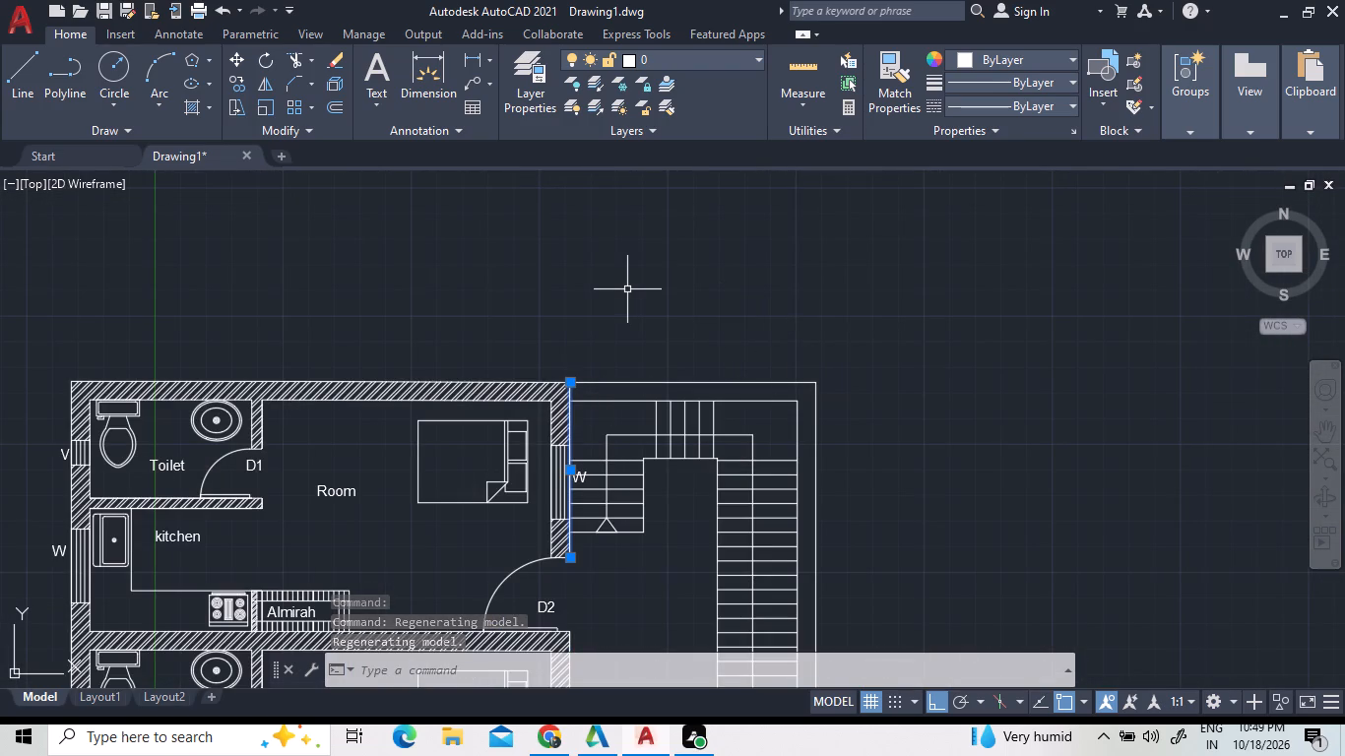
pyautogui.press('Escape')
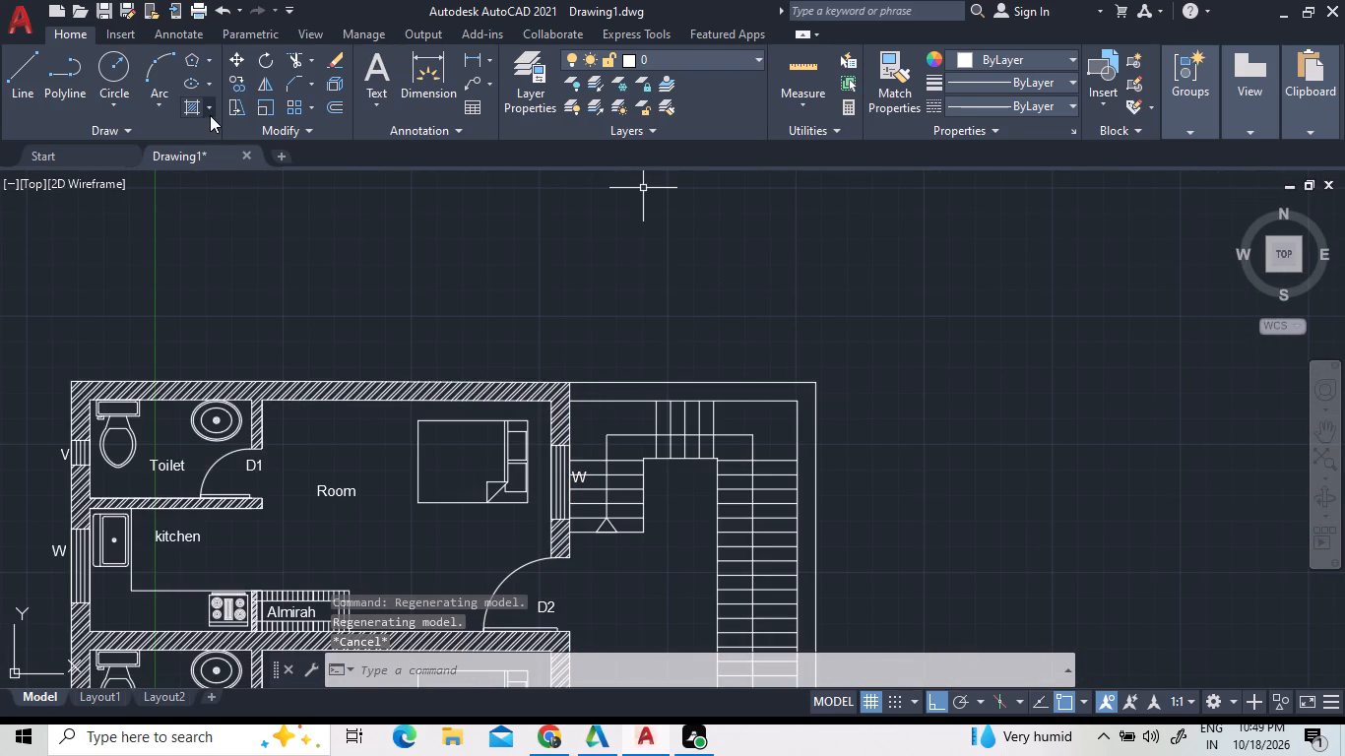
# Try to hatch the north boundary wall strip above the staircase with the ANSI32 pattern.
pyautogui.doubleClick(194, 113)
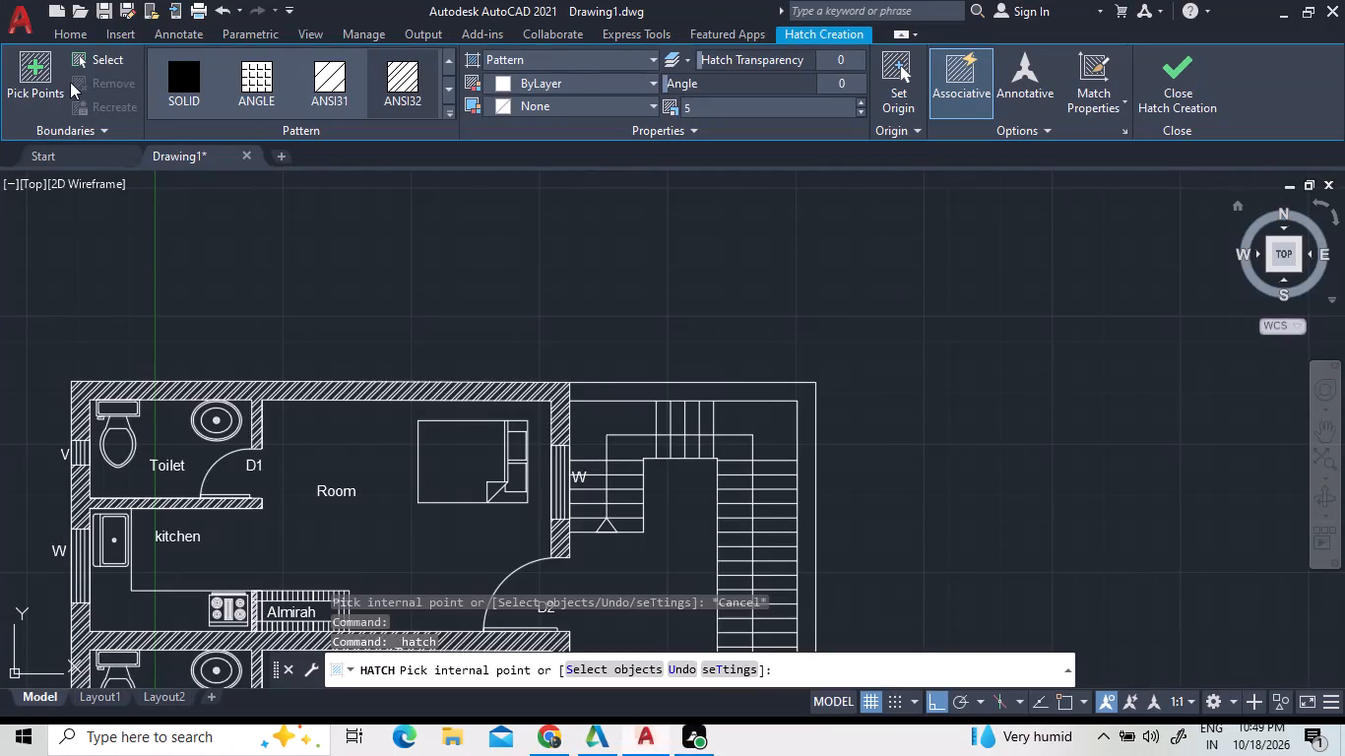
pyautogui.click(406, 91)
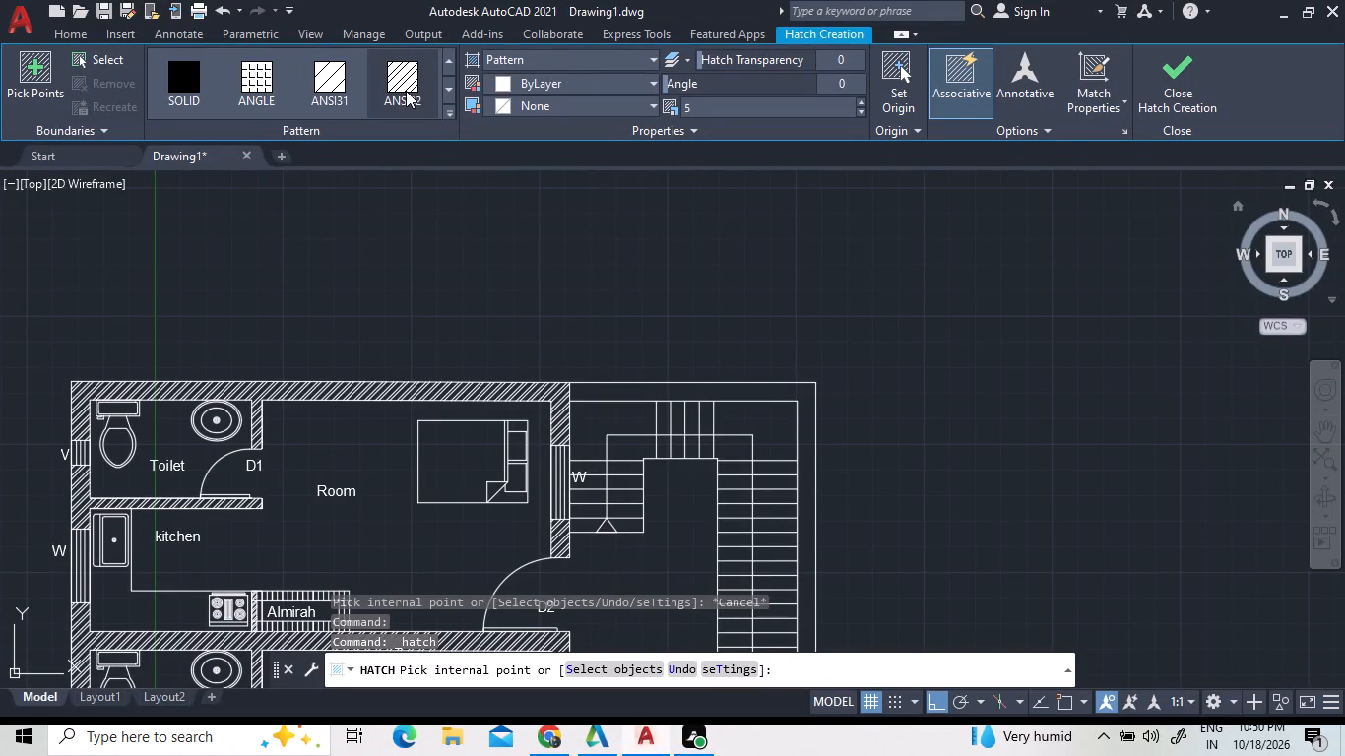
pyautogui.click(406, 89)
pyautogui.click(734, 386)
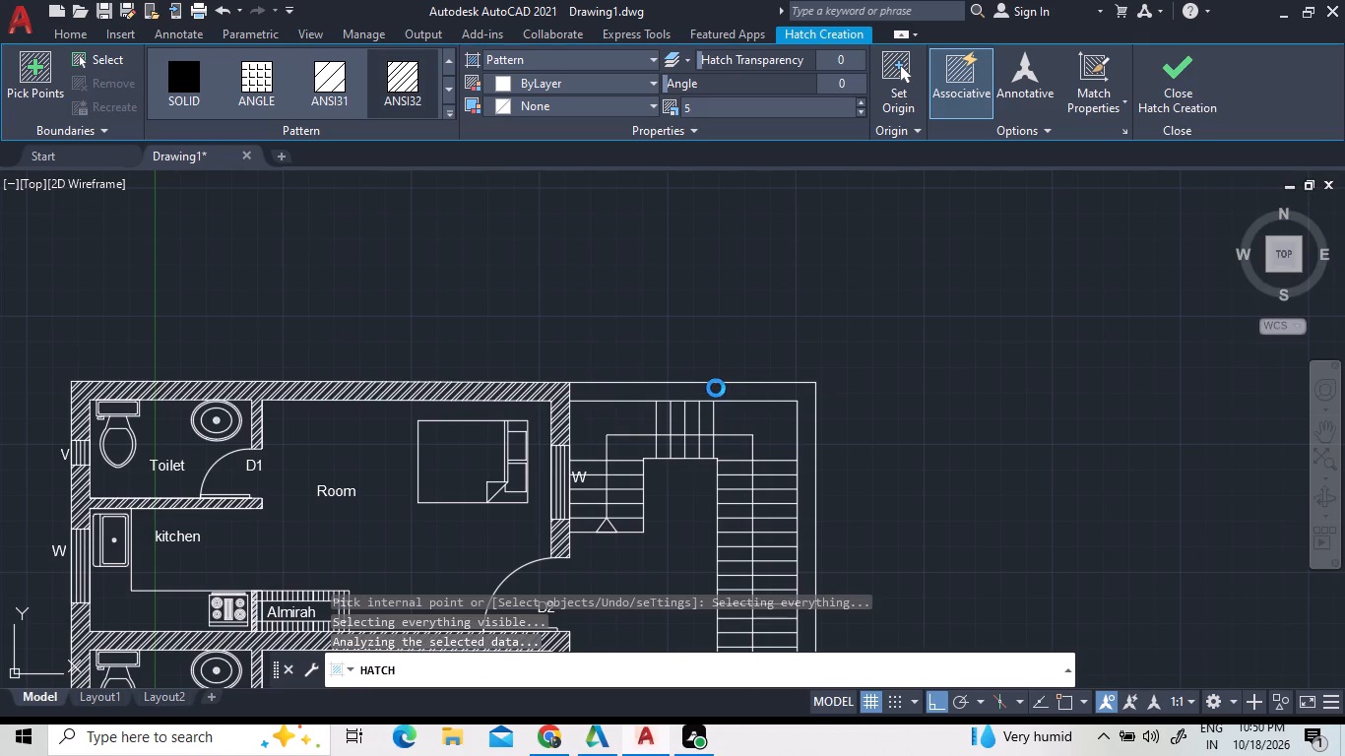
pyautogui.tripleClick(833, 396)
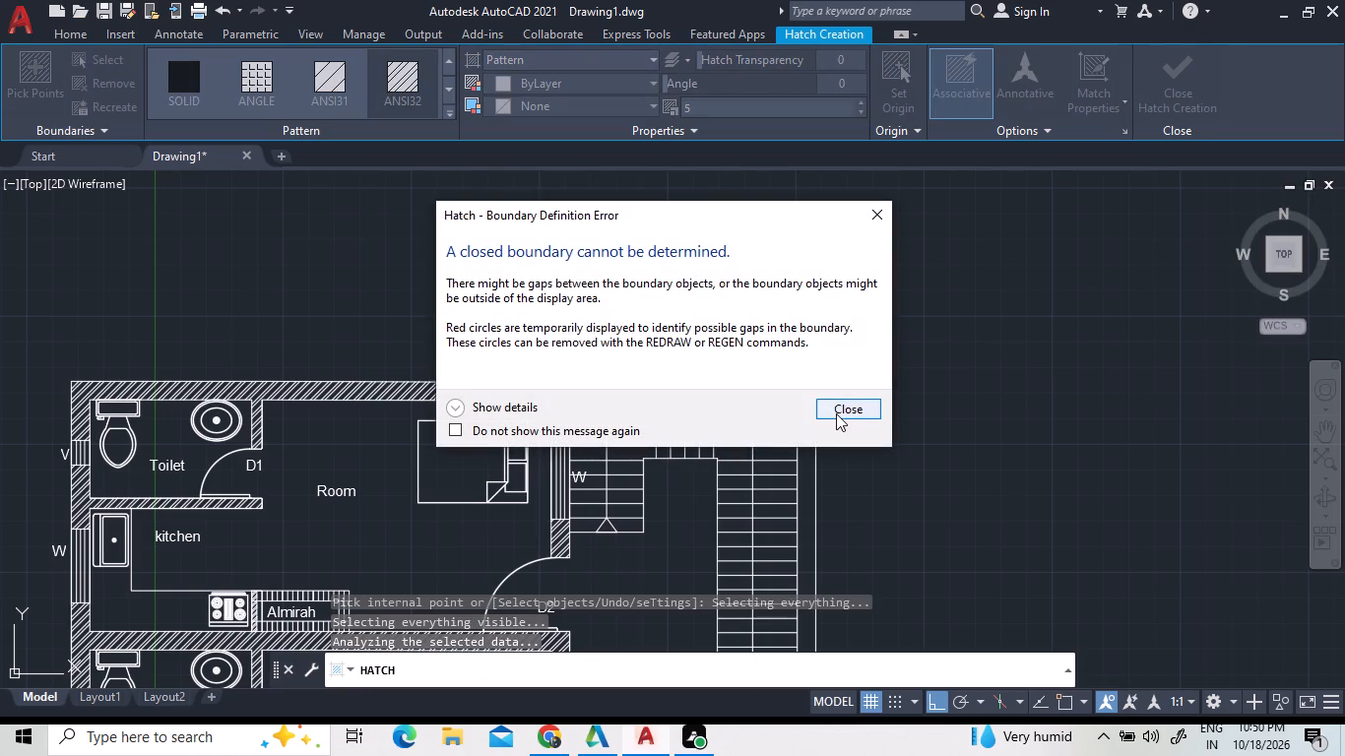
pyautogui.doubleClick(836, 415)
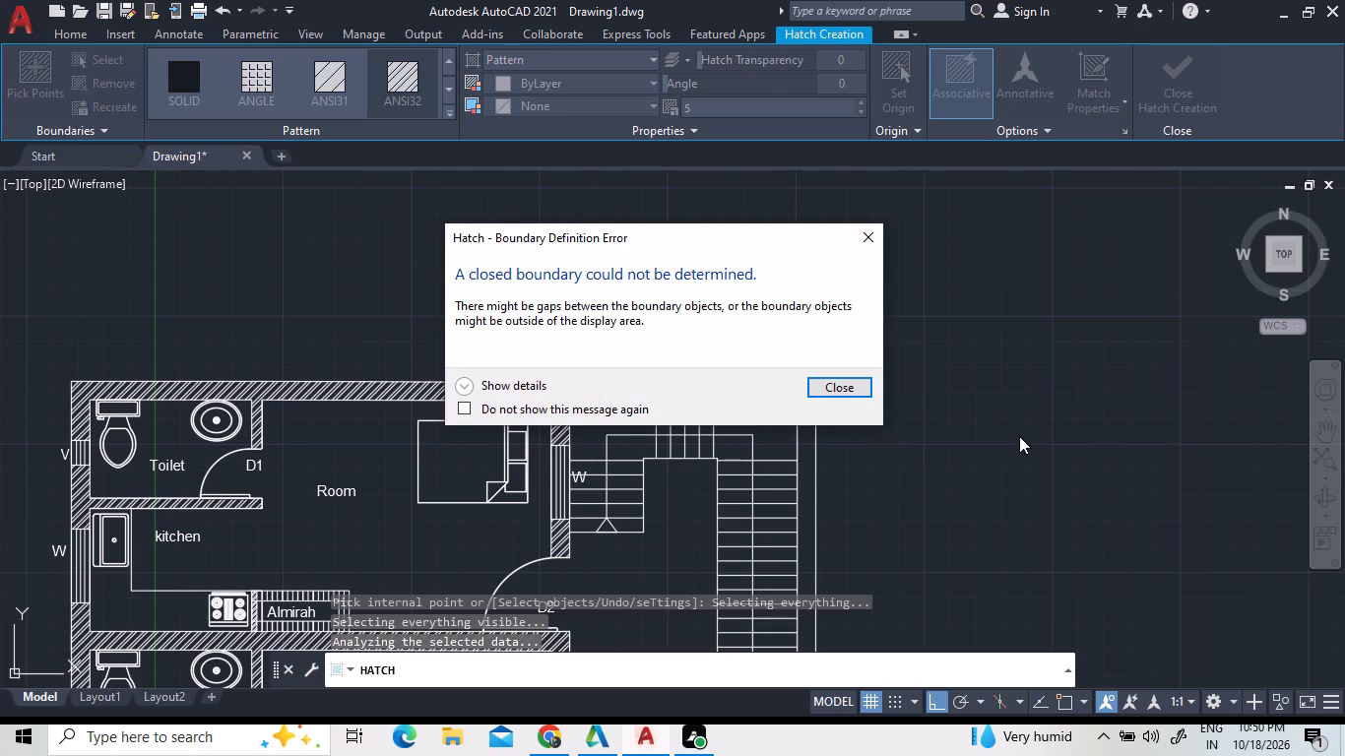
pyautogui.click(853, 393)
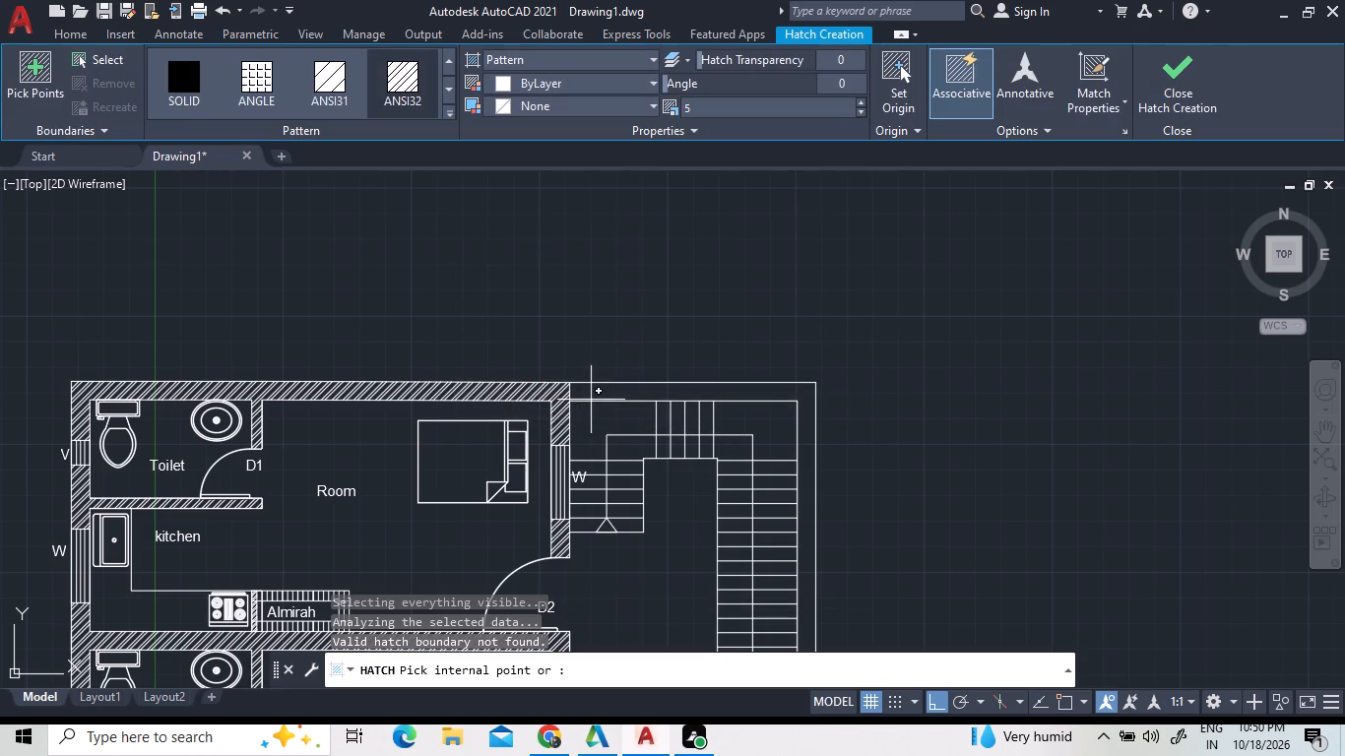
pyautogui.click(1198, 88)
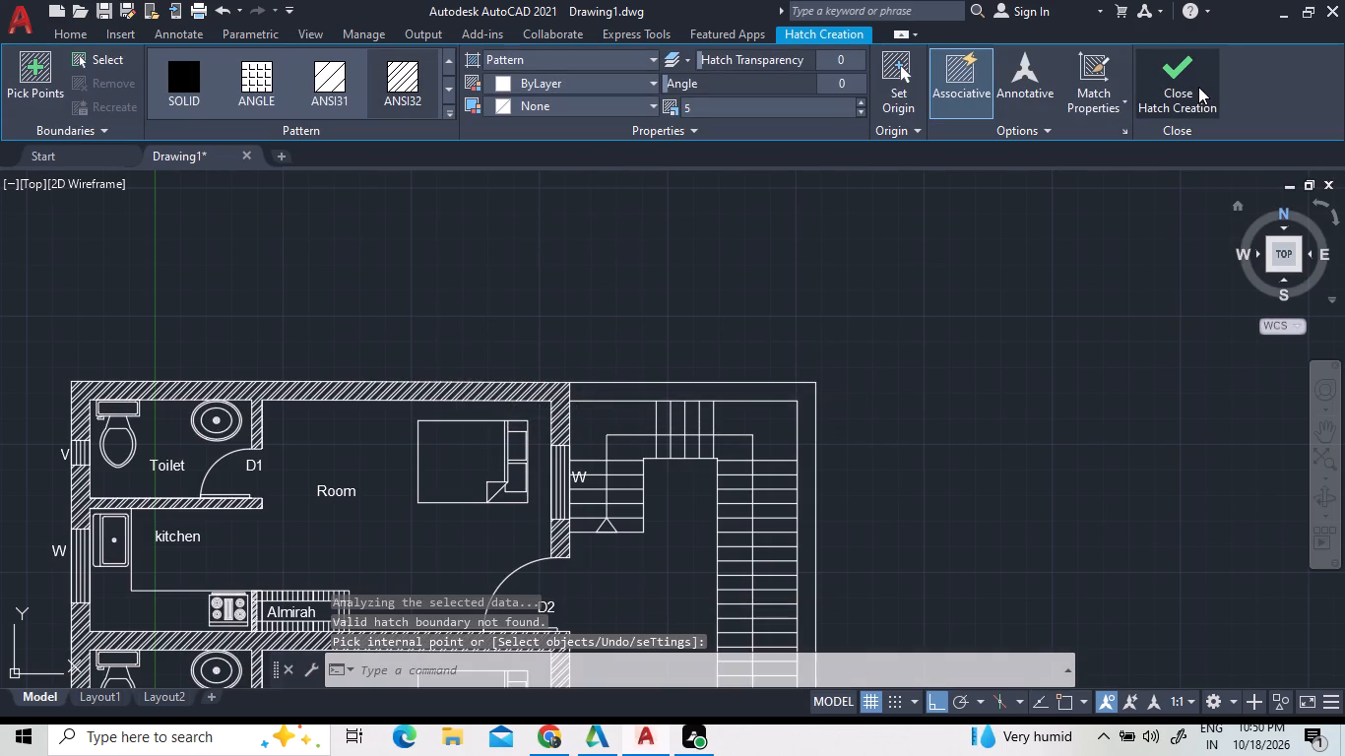
# Delete the outer line of the north boundary wall above the staircase.
pyautogui.click(766, 383)
pyautogui.press('Delete')
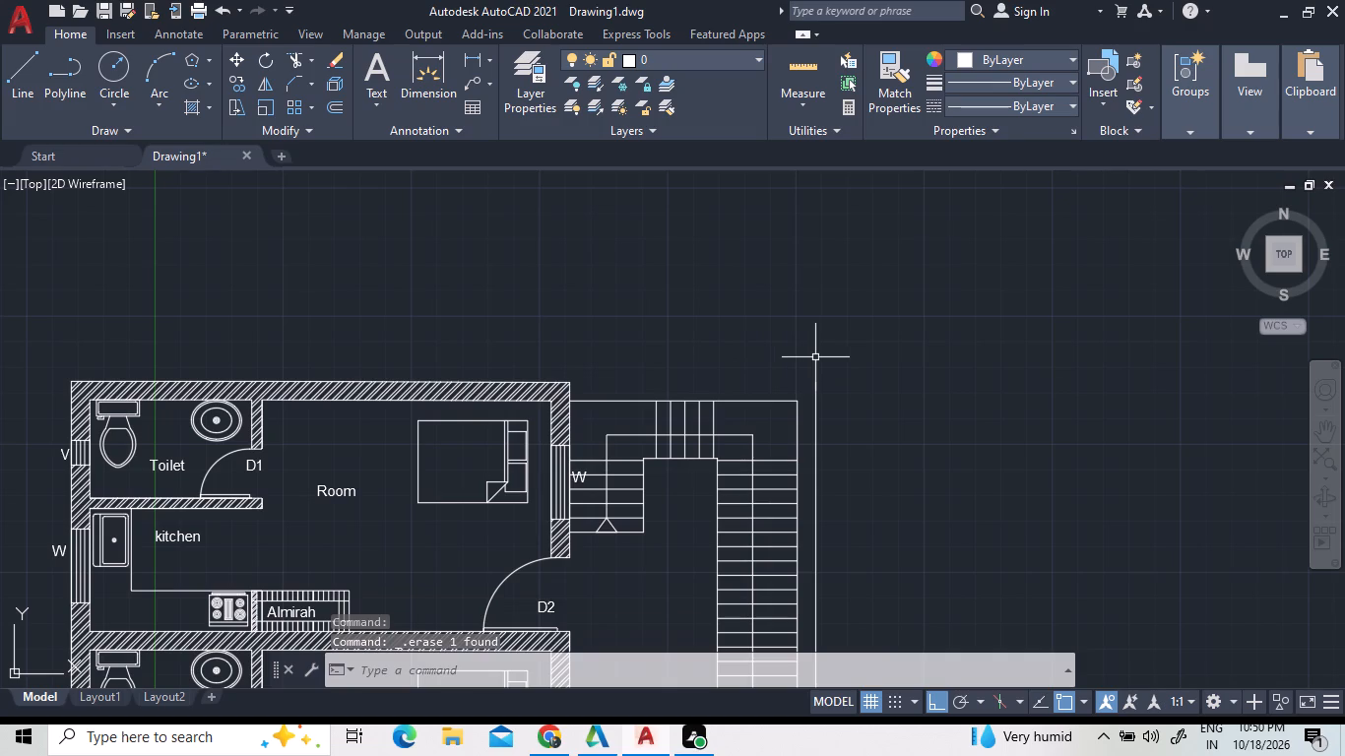
# Draw the outer north boundary line from the outer east boundary line's north end to the northernmost room's outer north-east corner.
pyautogui.click(19, 87)
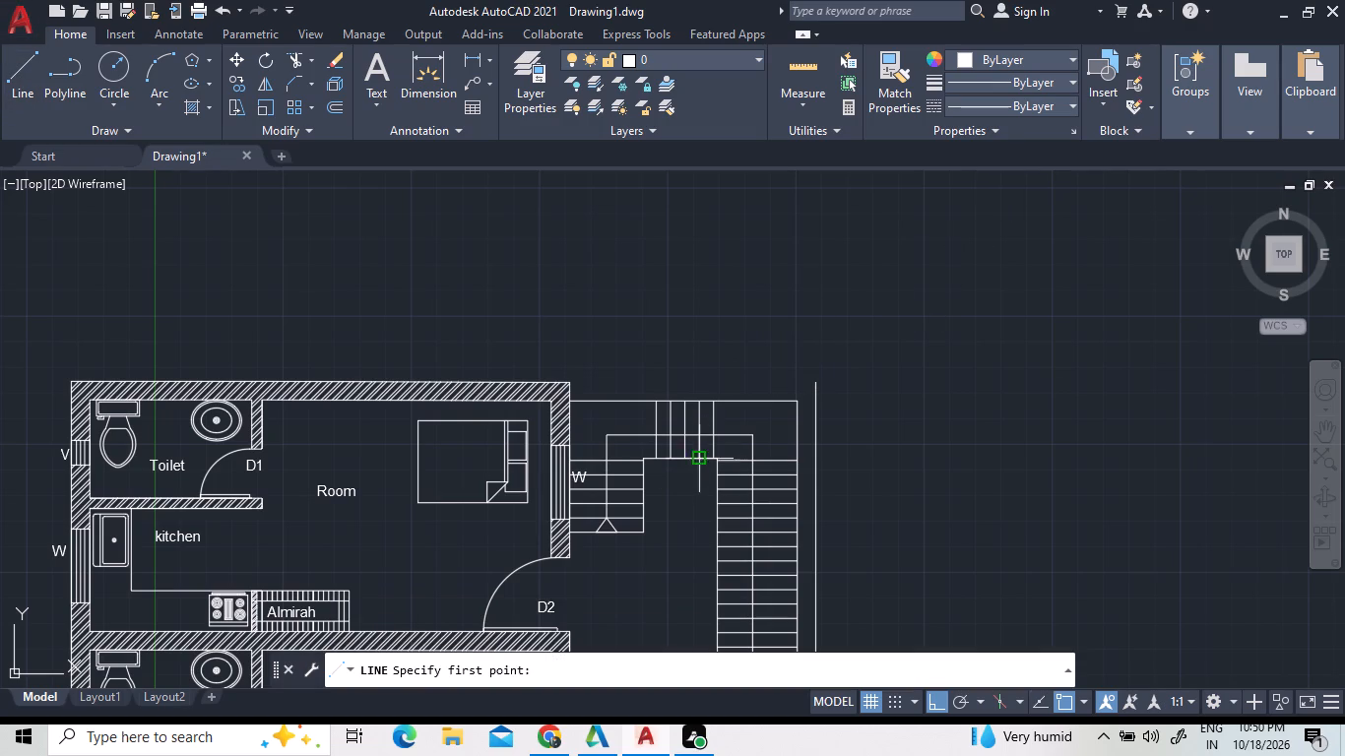
pyautogui.doubleClick(817, 381)
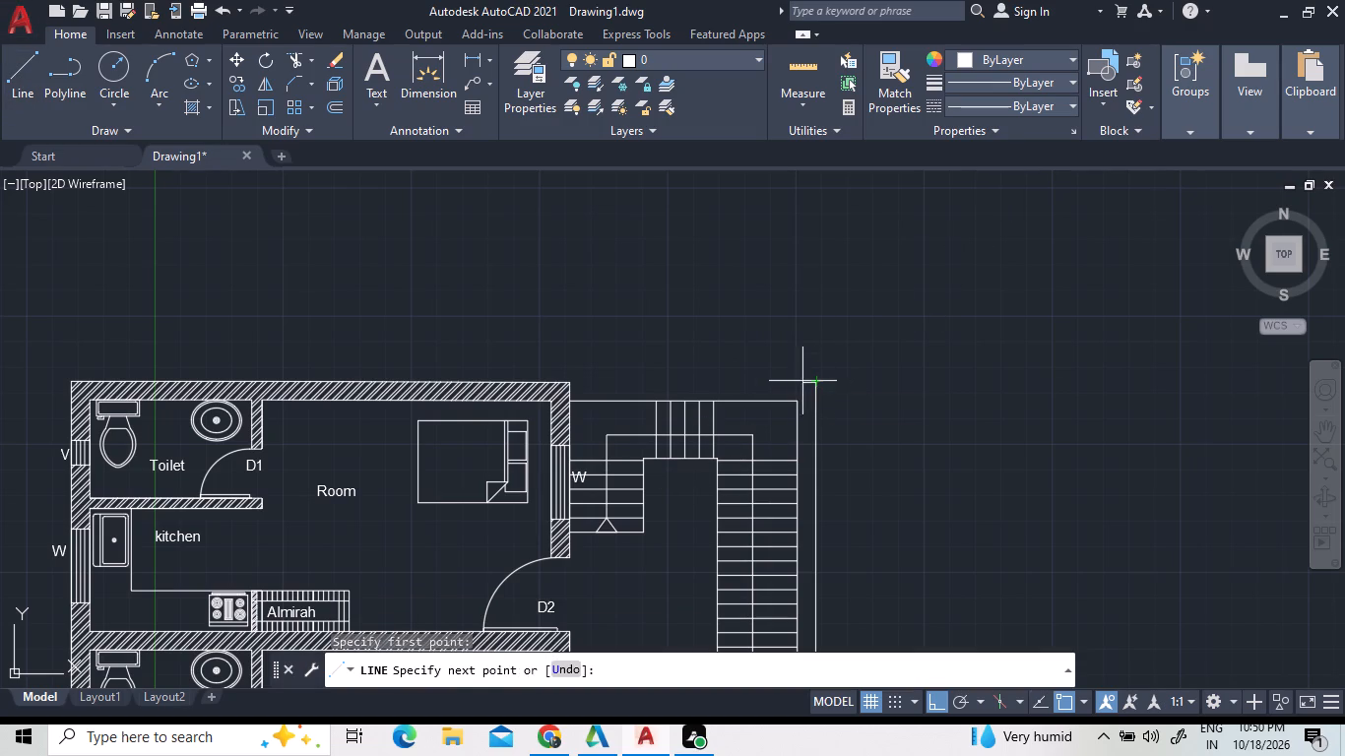
pyautogui.scroll(3, 550, 381)
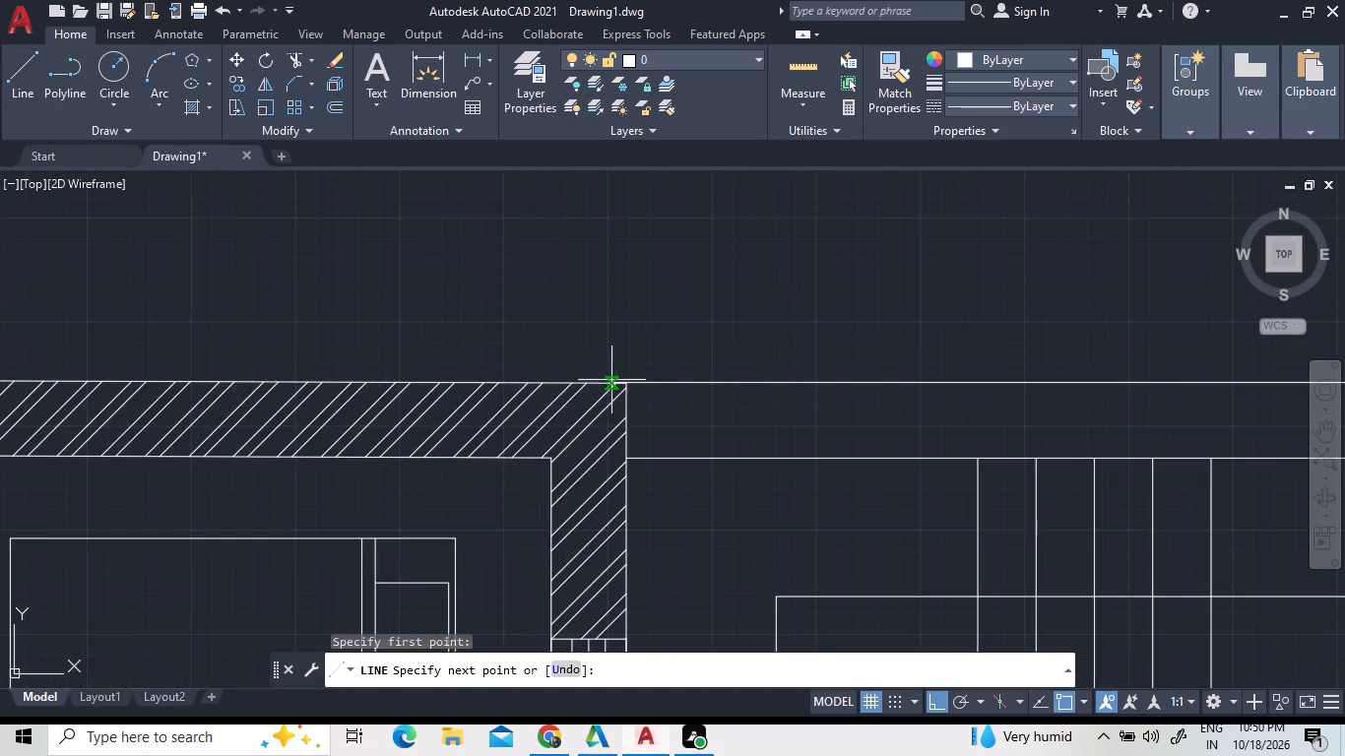
pyautogui.scroll(3, 613, 380)
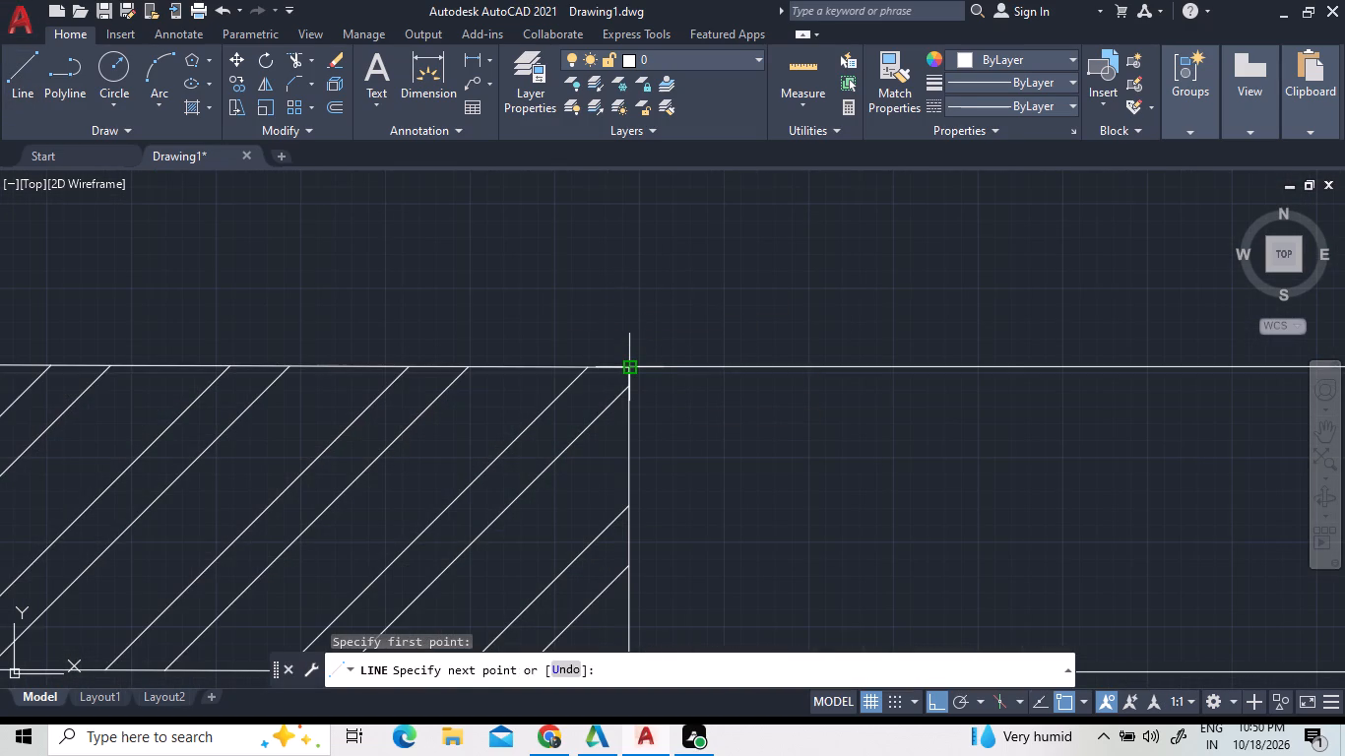
pyautogui.tripleClick(626, 366)
pyautogui.click(626, 366)
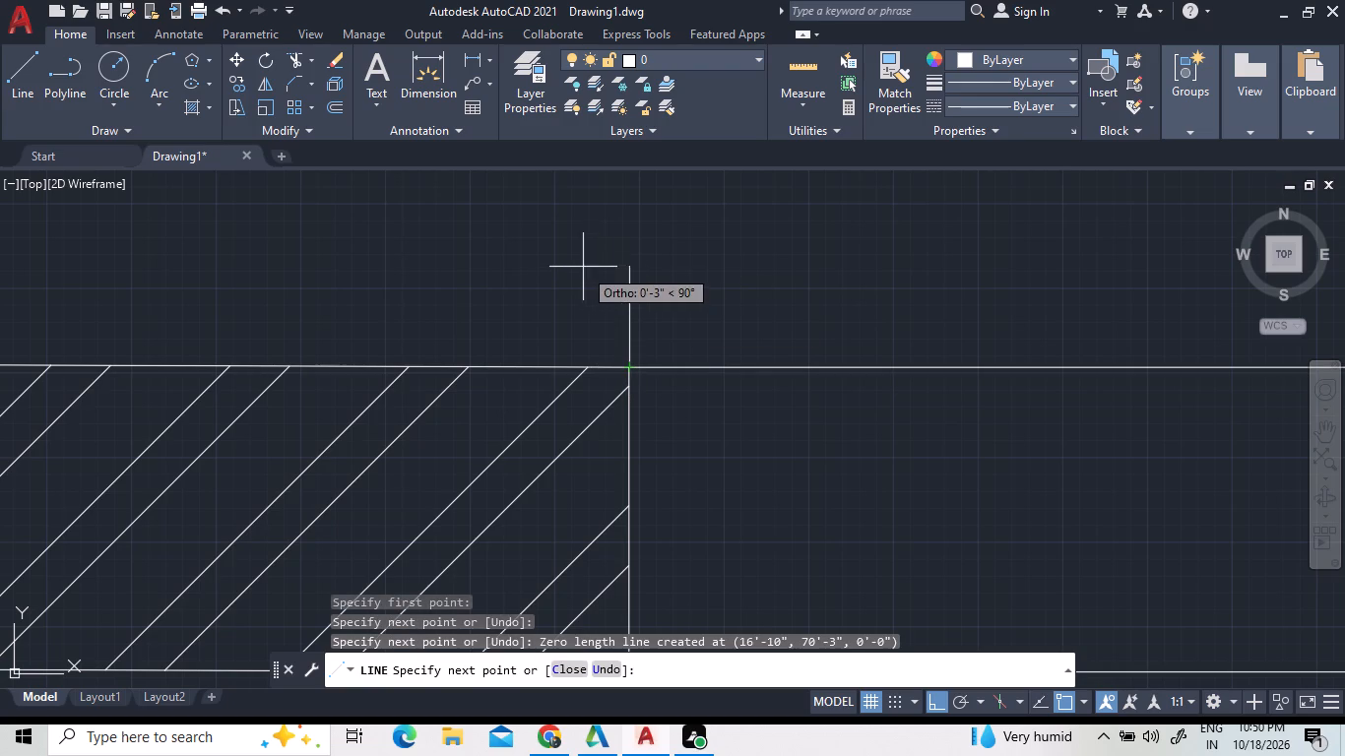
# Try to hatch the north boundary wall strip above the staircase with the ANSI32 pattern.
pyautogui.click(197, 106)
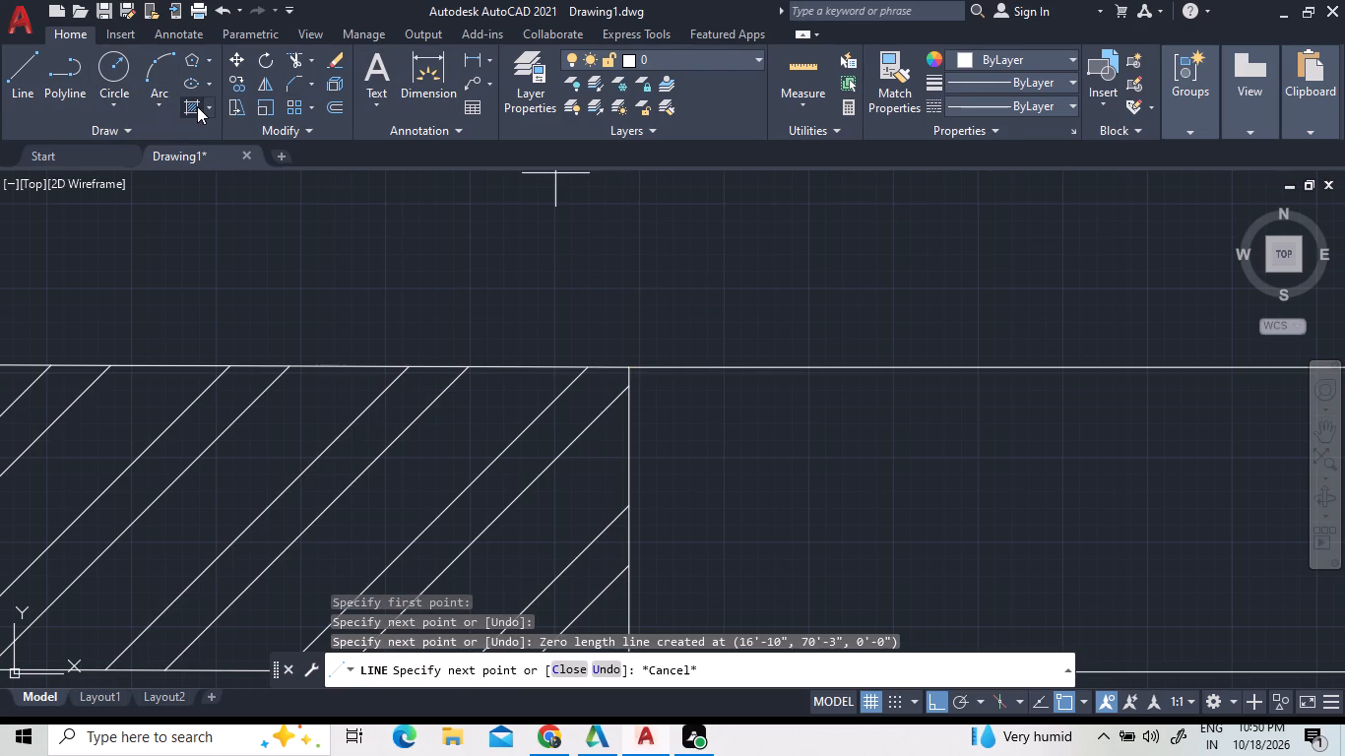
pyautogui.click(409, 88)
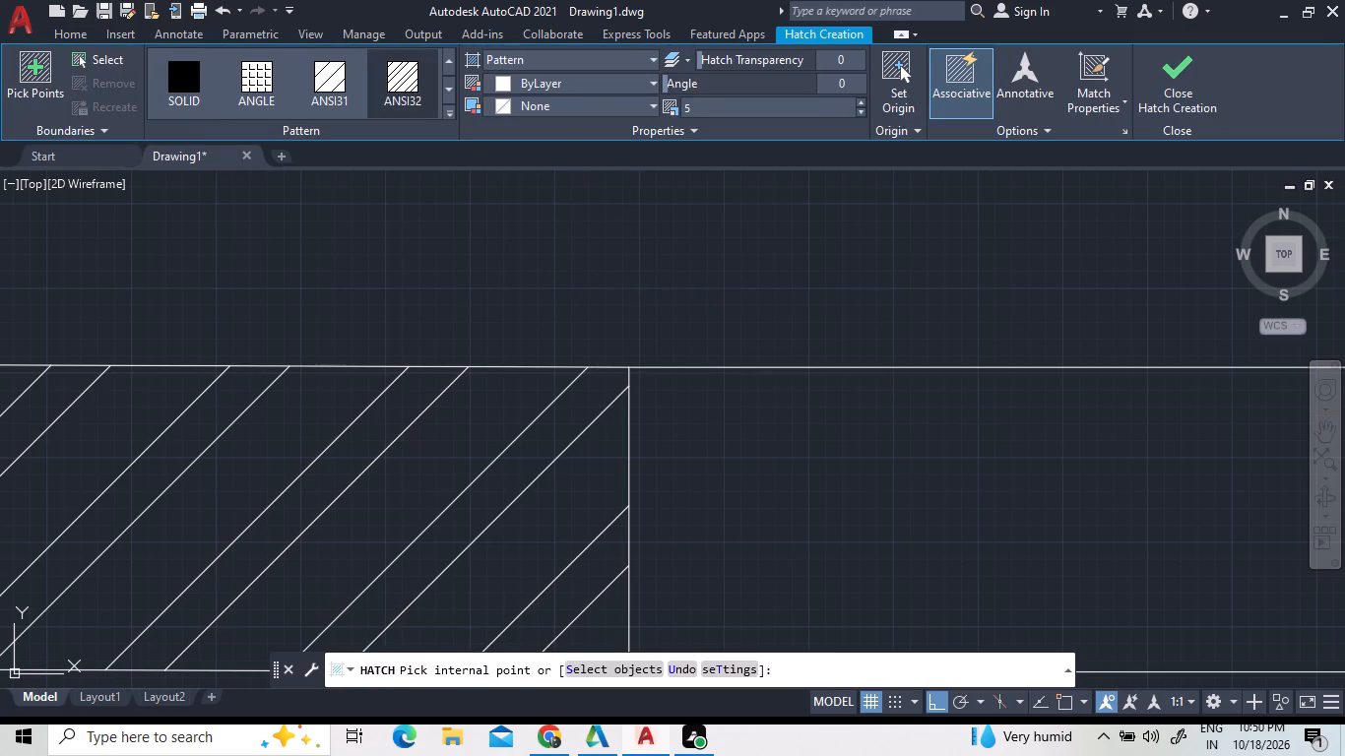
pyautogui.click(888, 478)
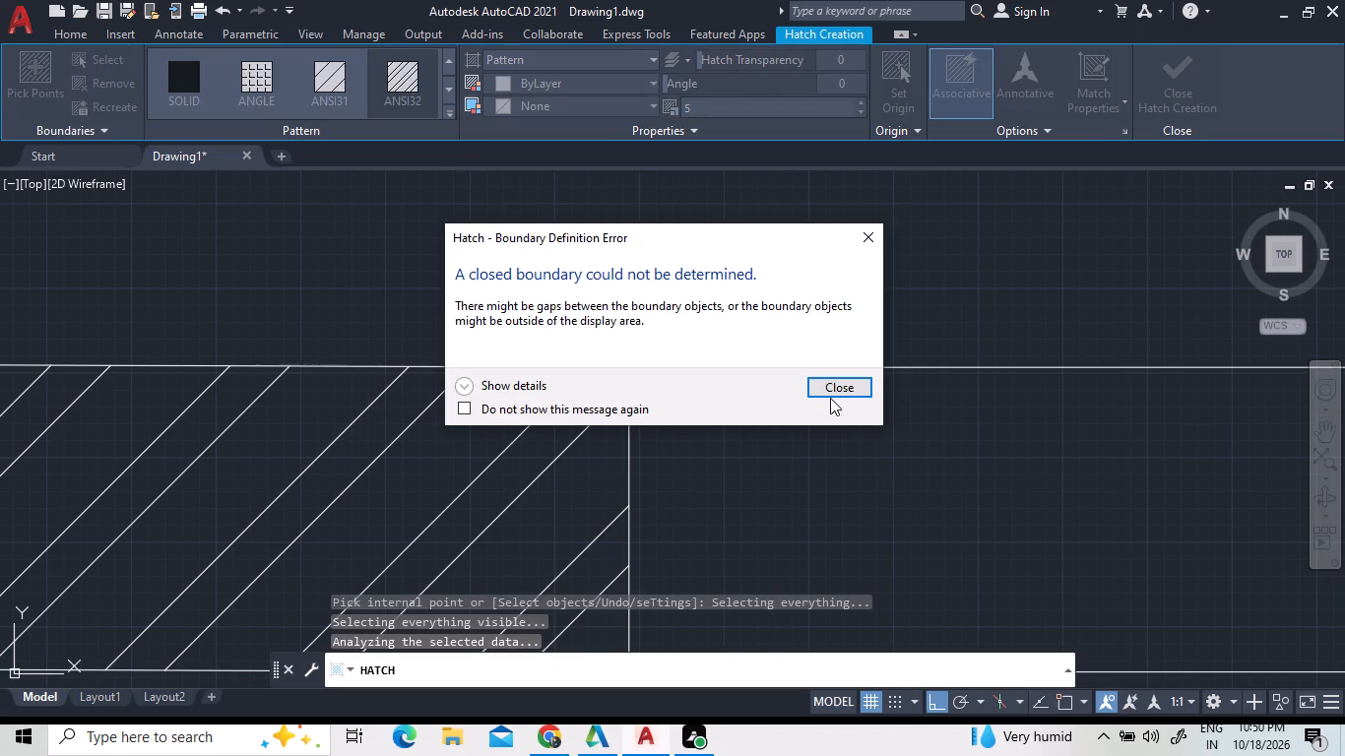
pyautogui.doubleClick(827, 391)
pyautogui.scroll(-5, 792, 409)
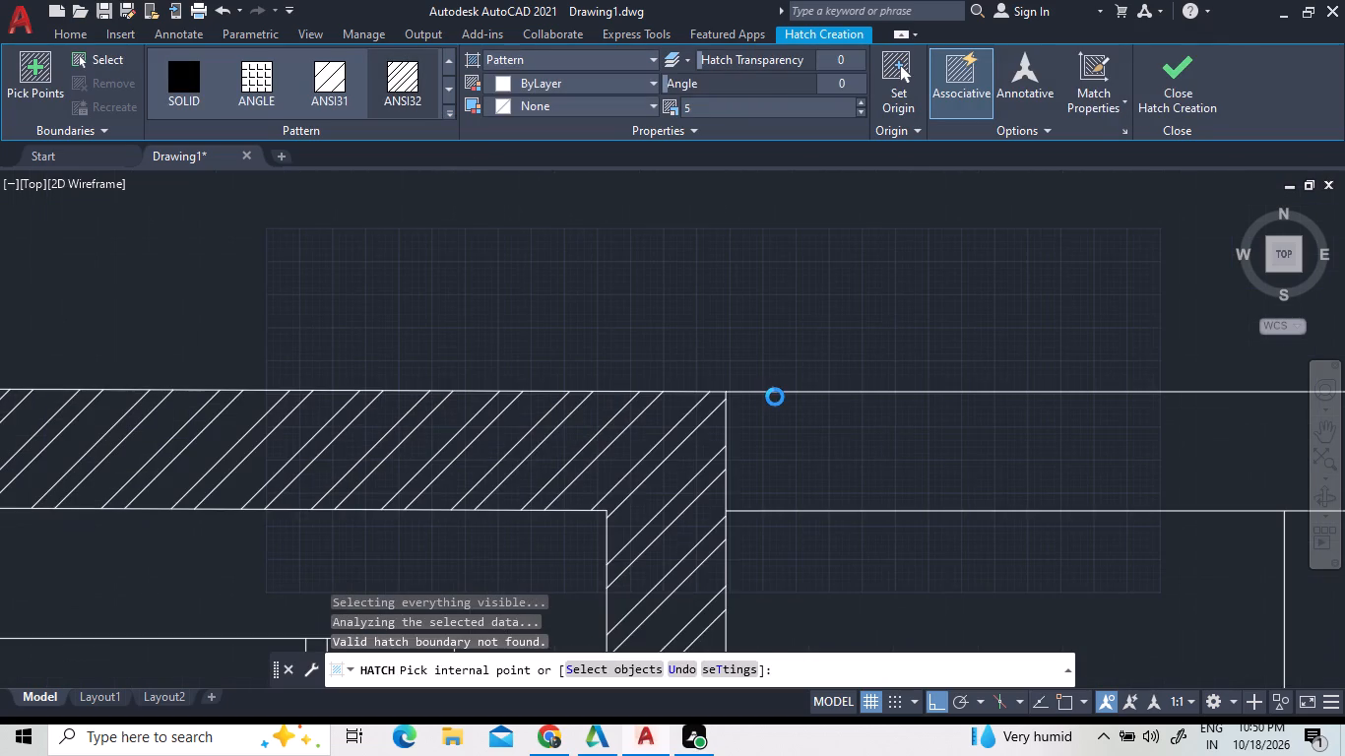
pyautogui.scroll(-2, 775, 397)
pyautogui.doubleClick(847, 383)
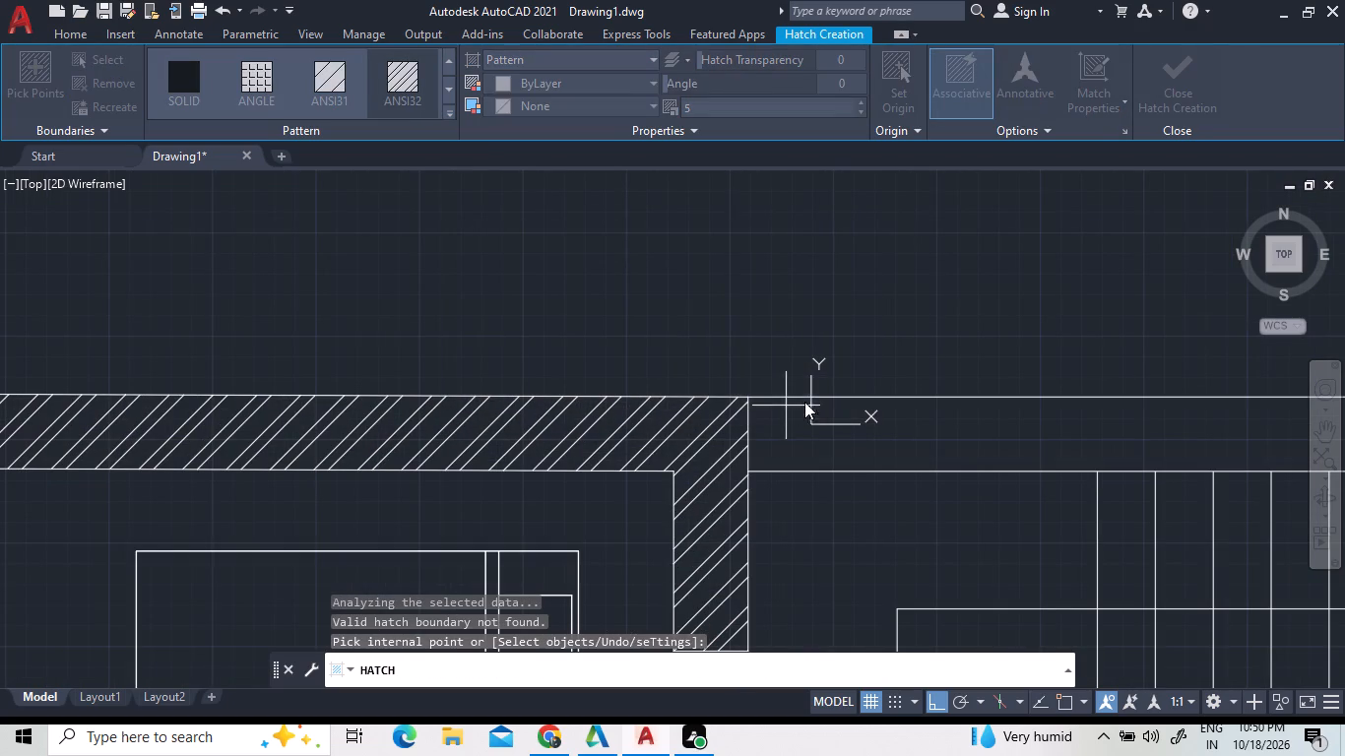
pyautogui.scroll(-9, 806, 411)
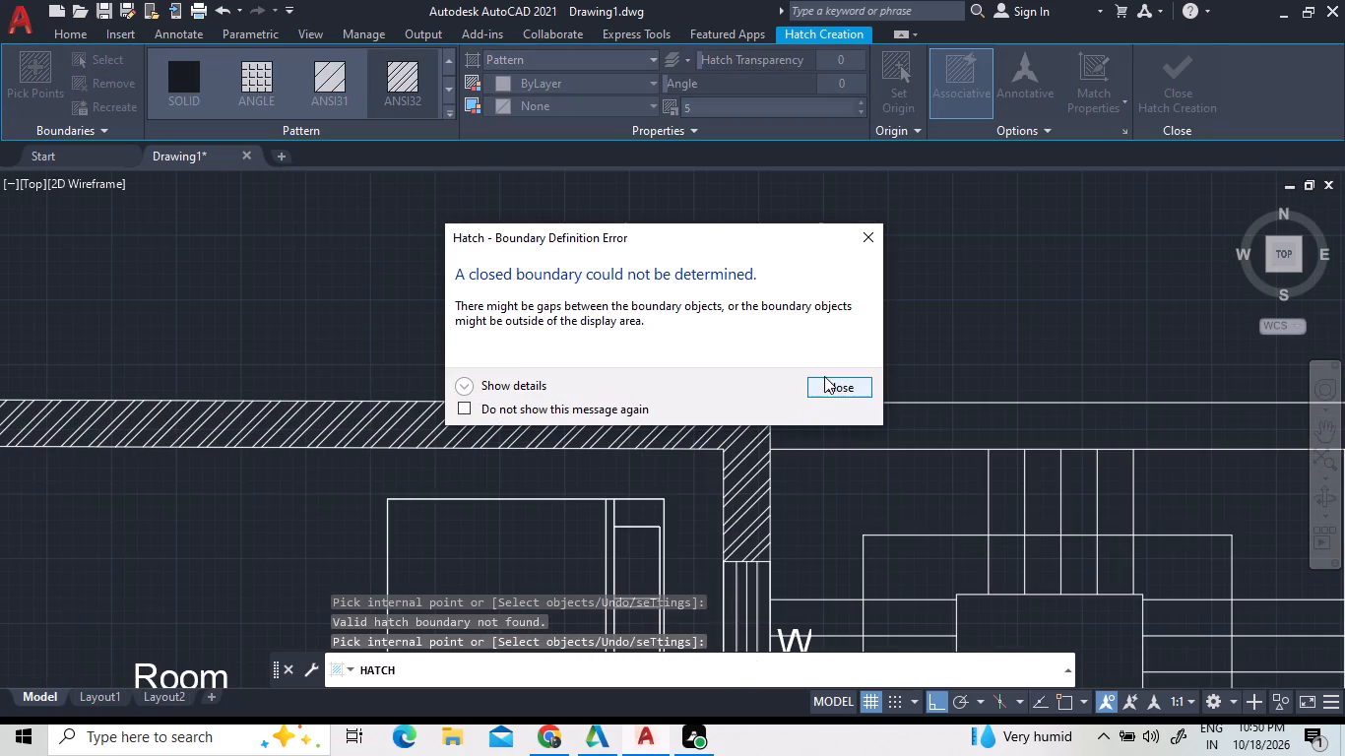
# Set the hatch boundary definition error message not to show again and dismiss it.
pyautogui.doubleClick(824, 378)
pyautogui.scroll(-2, 1034, 420)
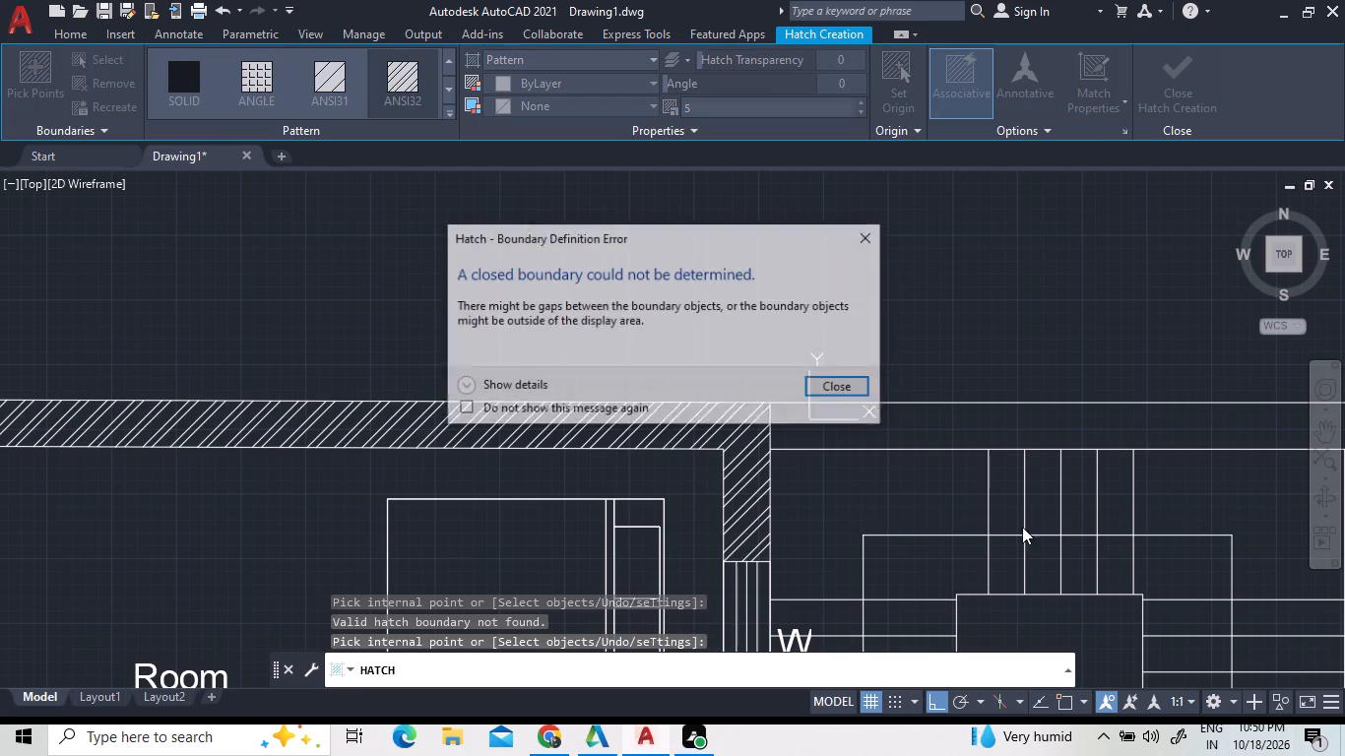
pyautogui.doubleClick(475, 409)
pyautogui.click(469, 408)
pyautogui.click(843, 388)
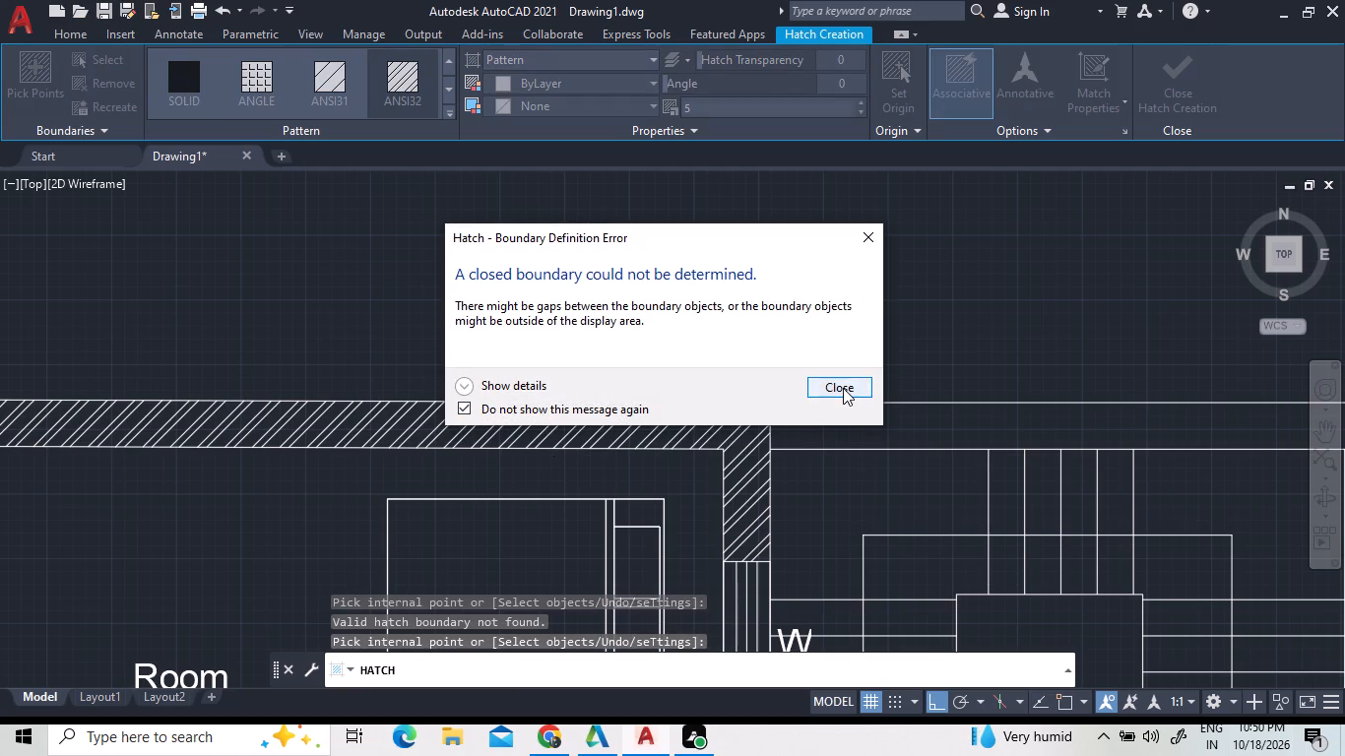
# Examine the boundary walls' outline from the north-east corner above the staircase down to the south end.
pyautogui.scroll(-2, 831, 388)
pyautogui.scroll(-1, 681, 413)
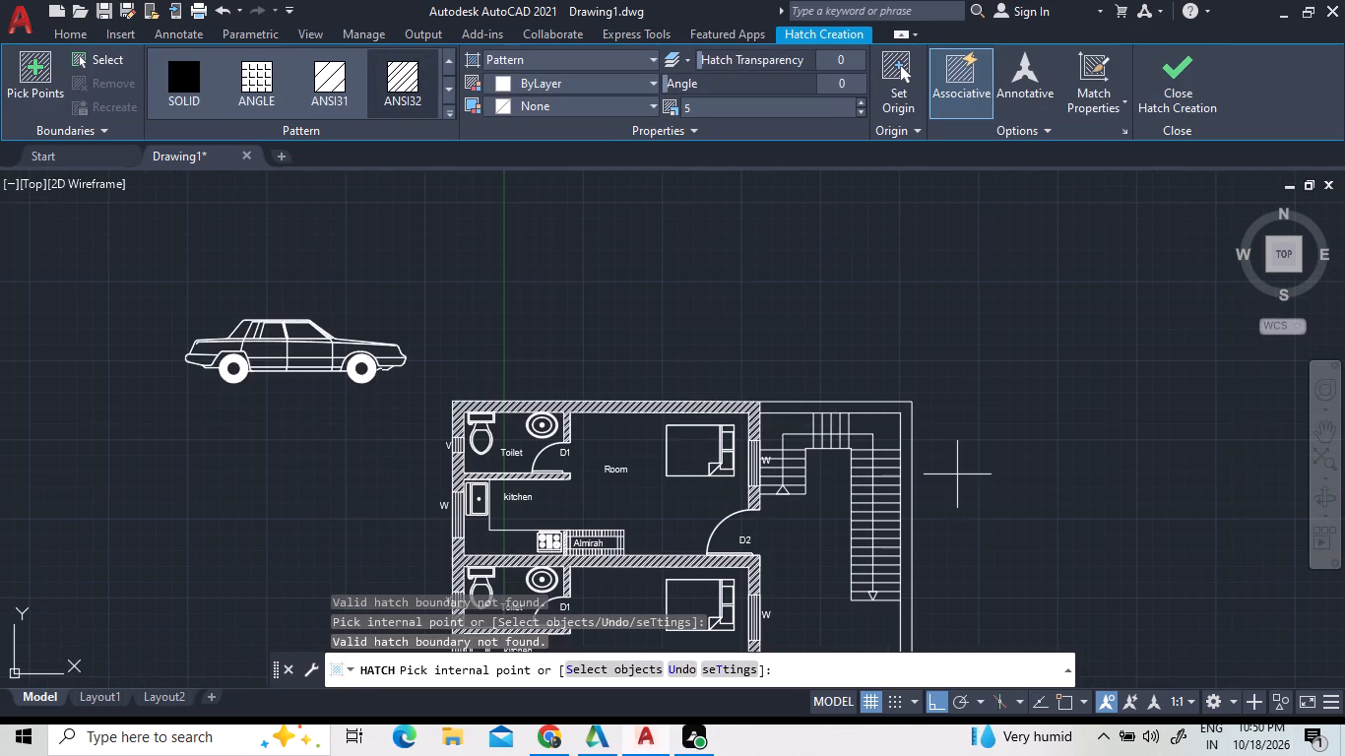
pyautogui.scroll(-4, 956, 473)
pyautogui.scroll(4, 936, 489)
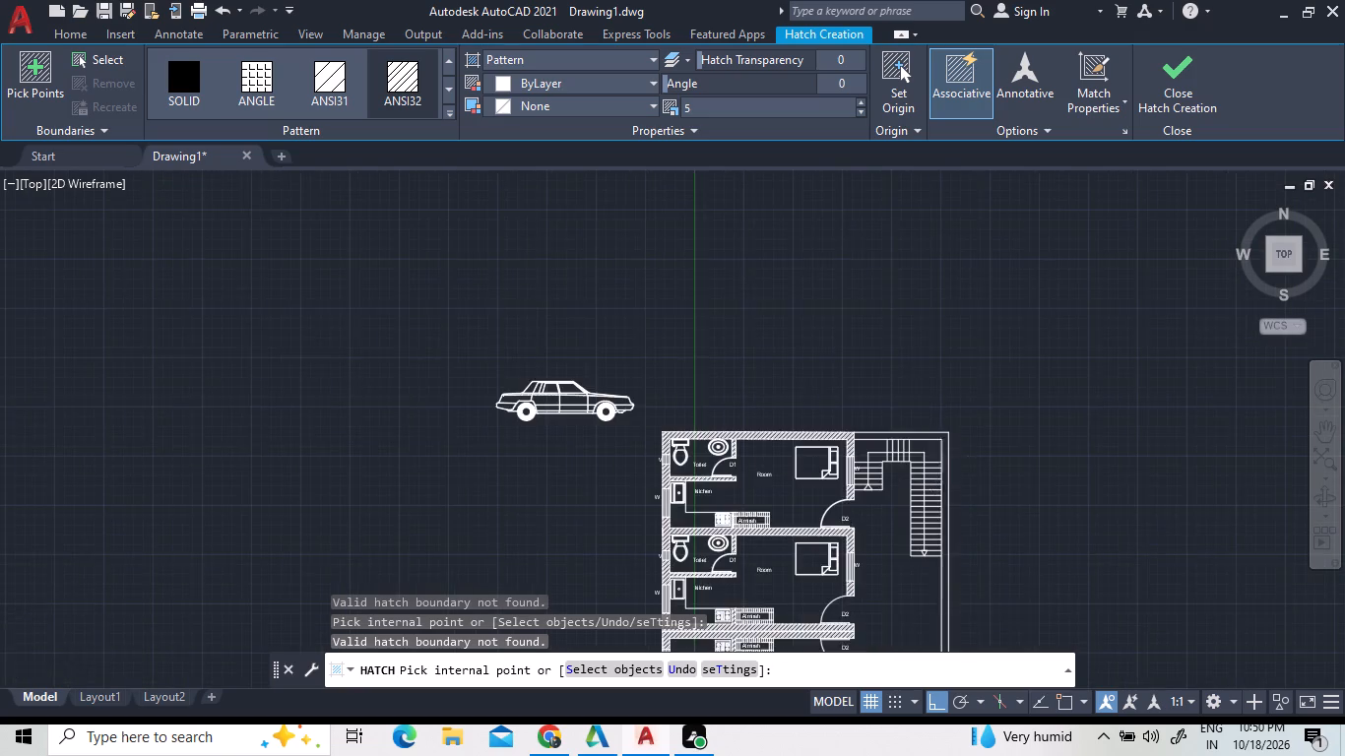
pyautogui.scroll(2, 1008, 370)
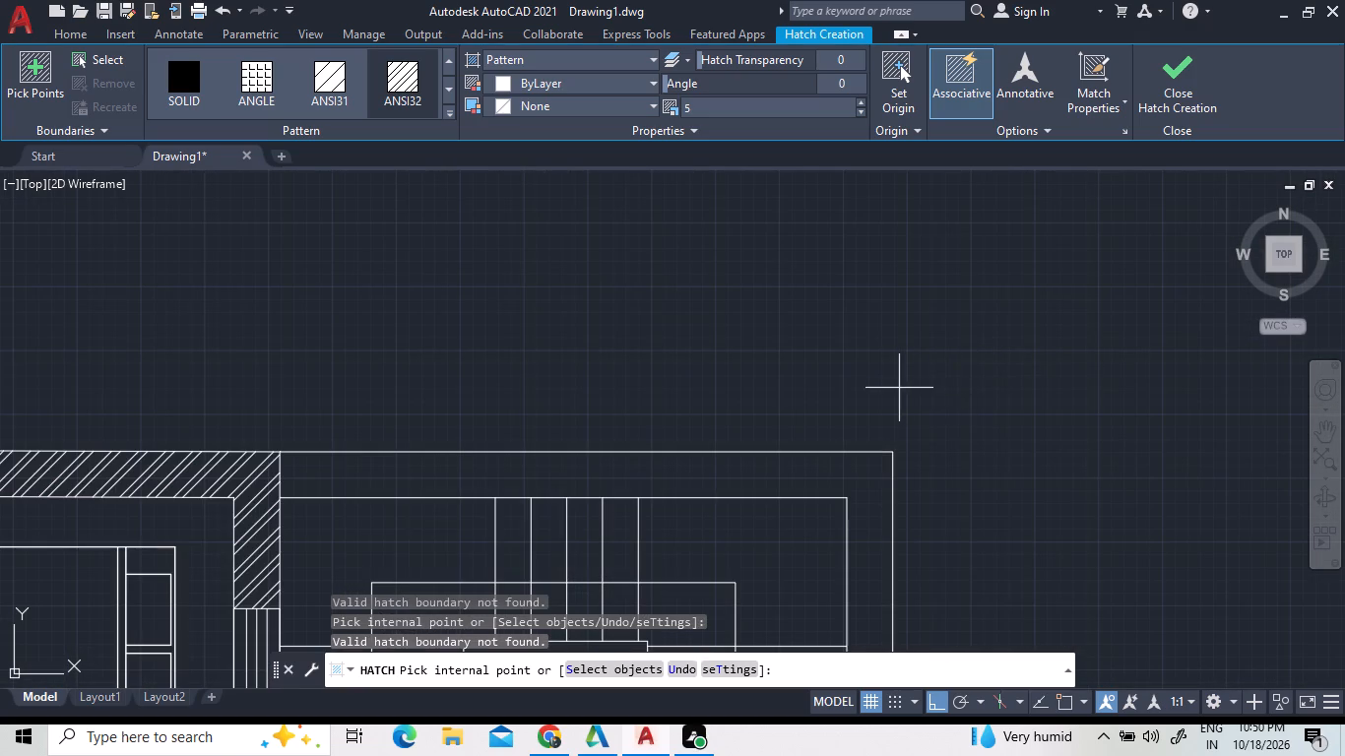
pyautogui.scroll(-6, 583, 402)
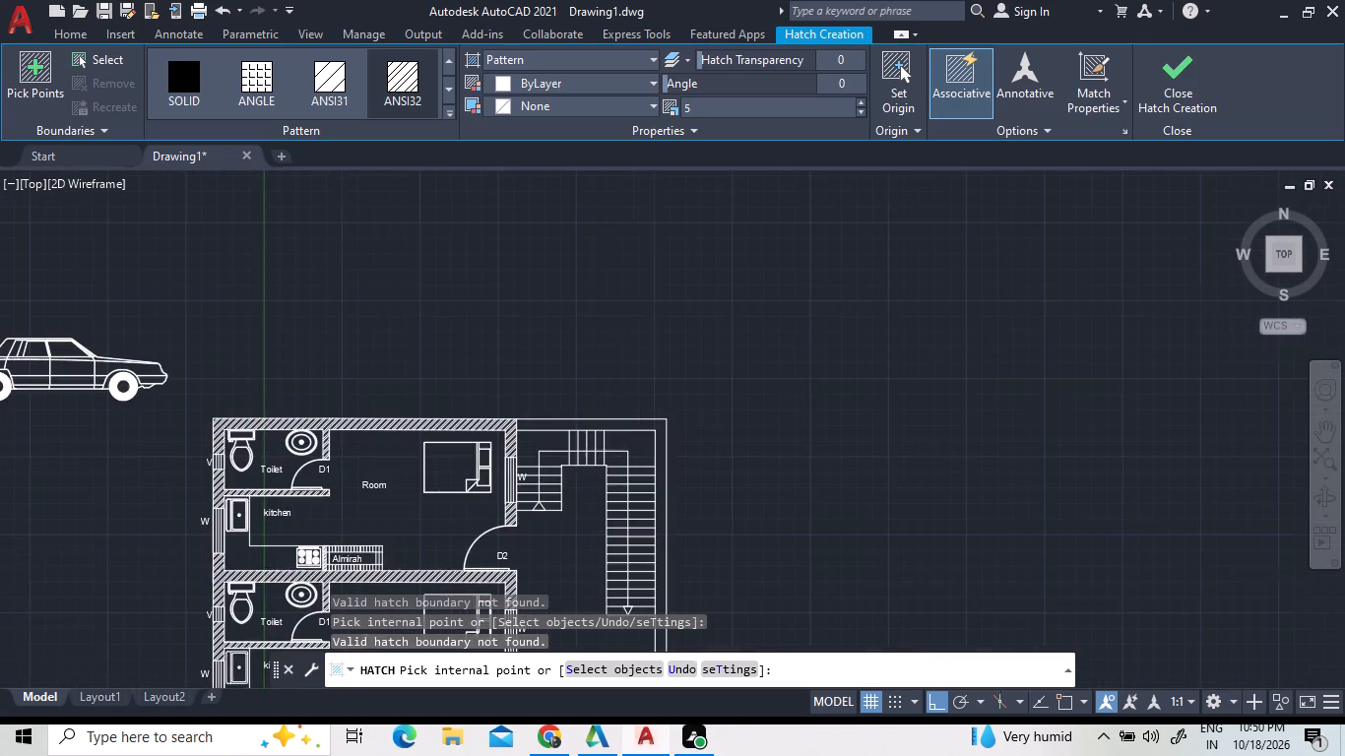
pyautogui.scroll(-2, 638, 515)
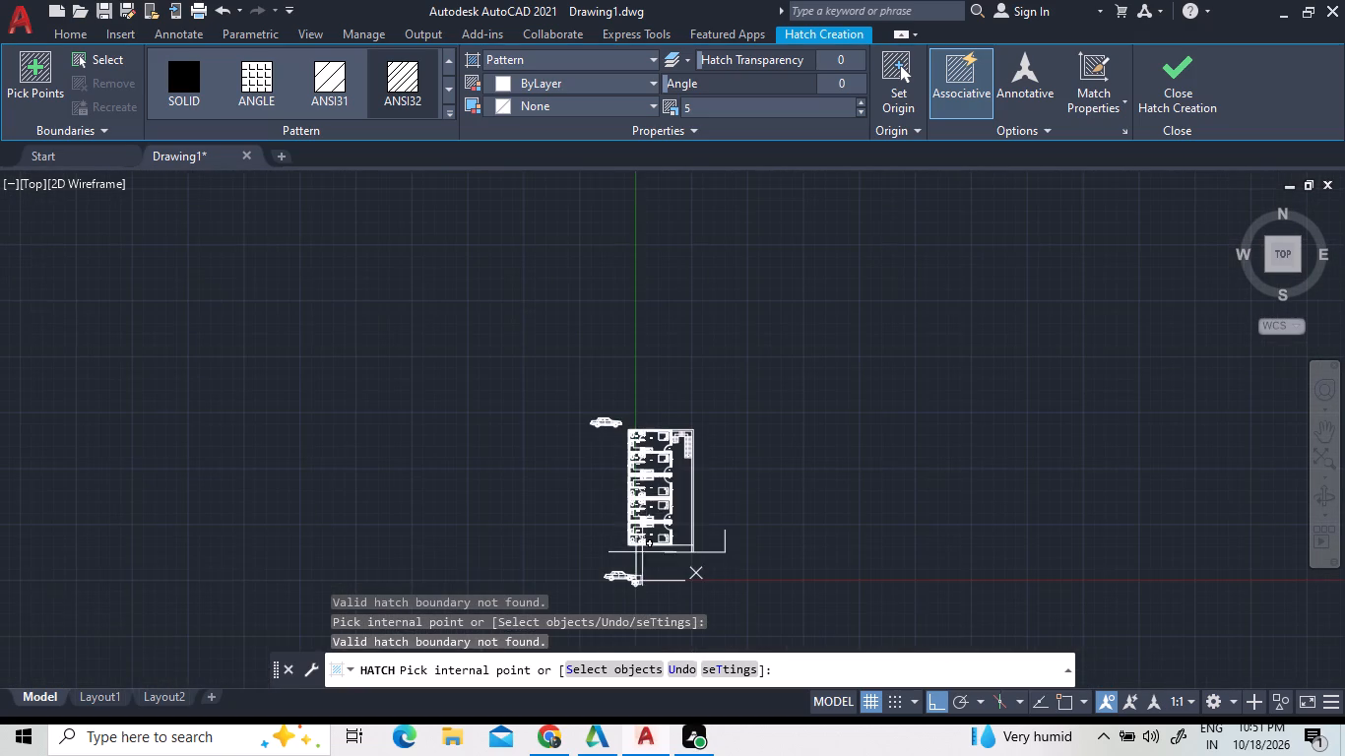
pyautogui.scroll(2, 652, 562)
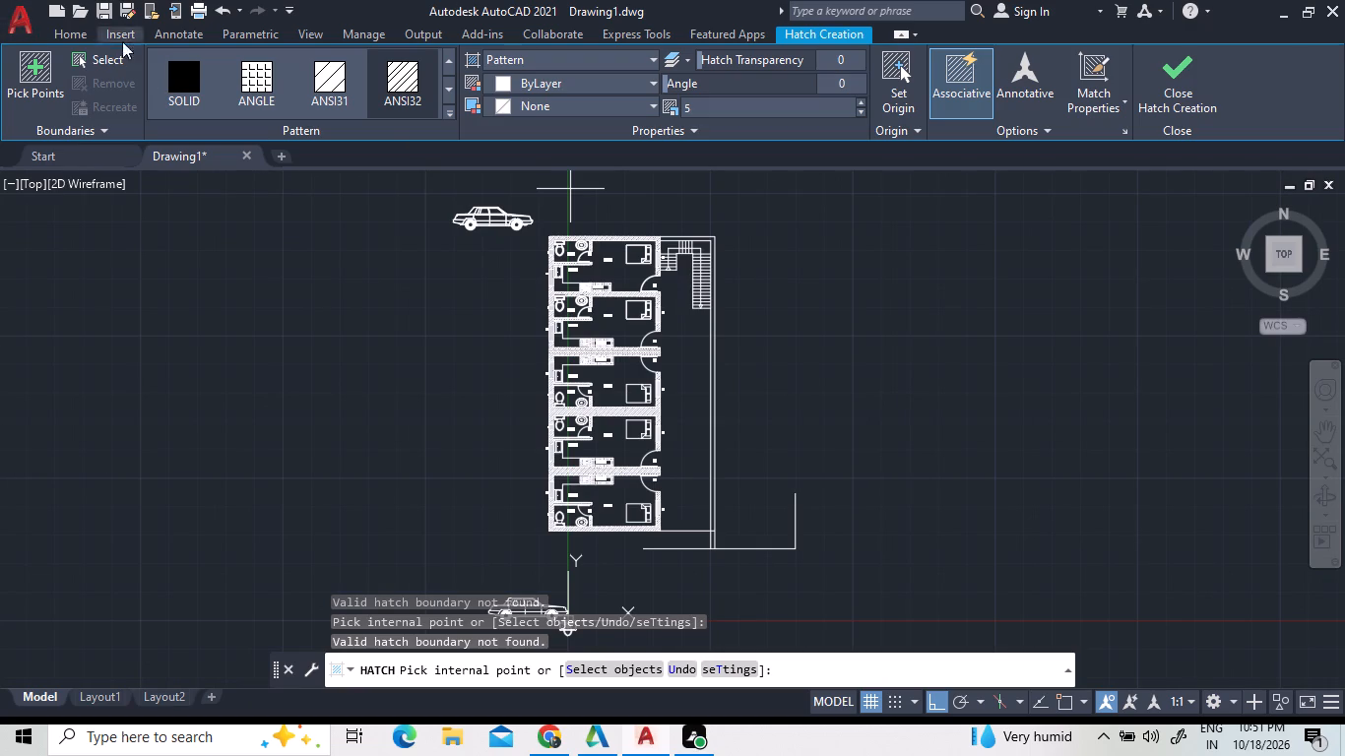
# Trim the east boundary lines' overshoot past the south boundary line and remove the stray horizontal and vertical lines south-east of the plan.
pyautogui.click(74, 39)
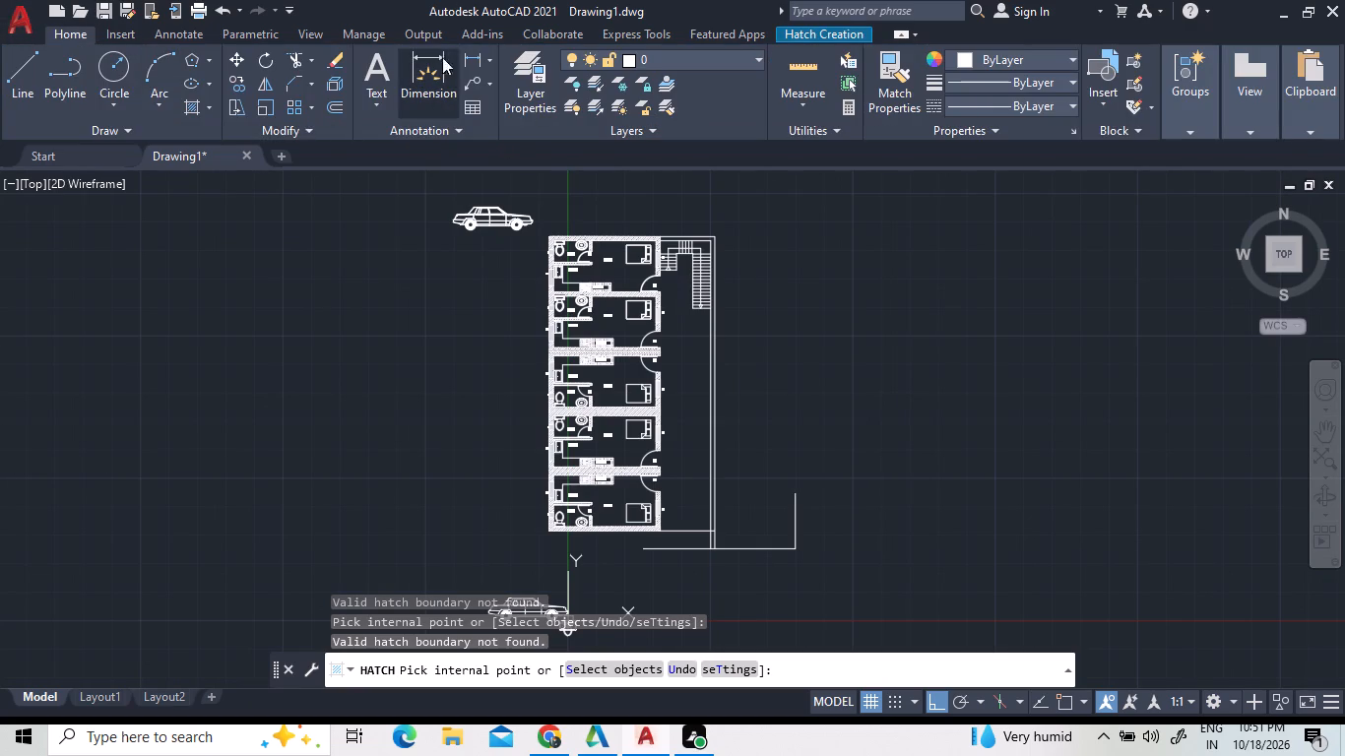
pyautogui.tripleClick(297, 65)
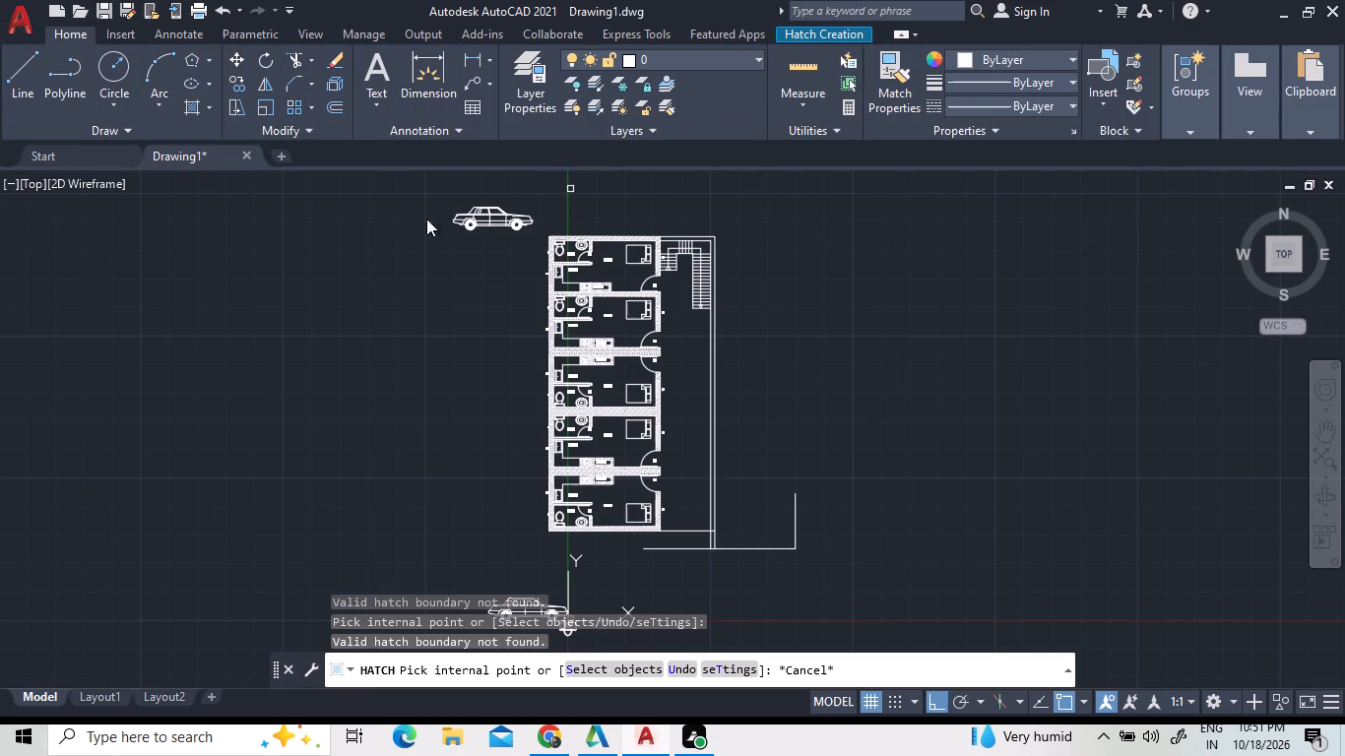
pyautogui.click(746, 544)
pyautogui.click(699, 543)
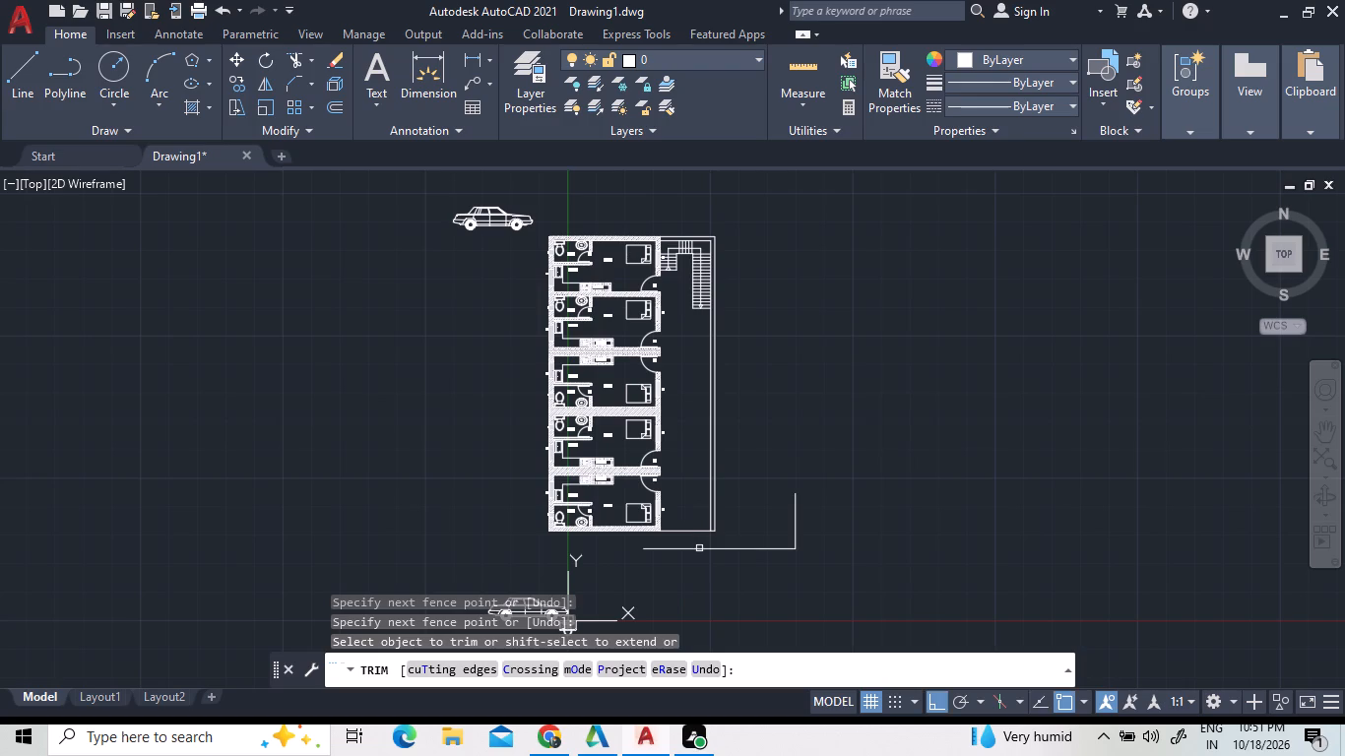
pyautogui.click(698, 550)
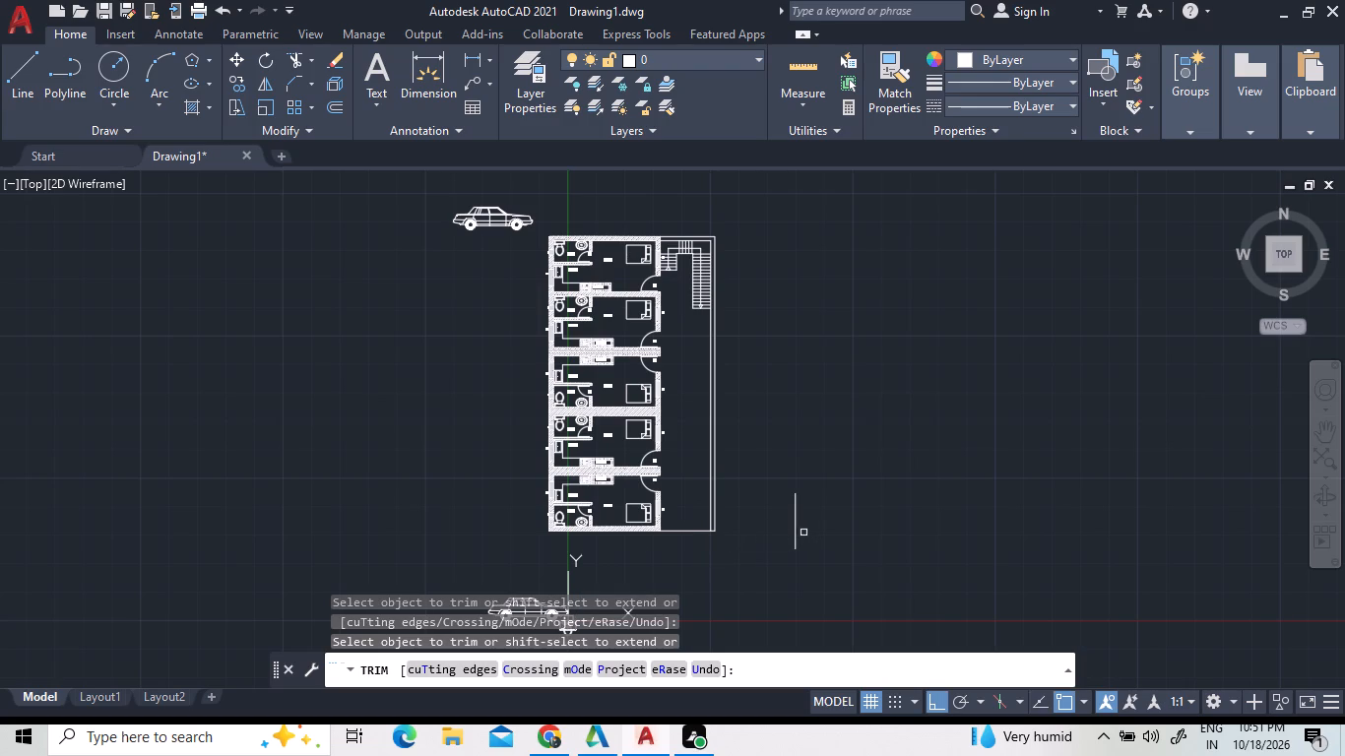
pyautogui.click(798, 532)
# Inspect the trimmed south end of the boundary and the room walls, and end the Trim command.
pyautogui.scroll(1, 687, 538)
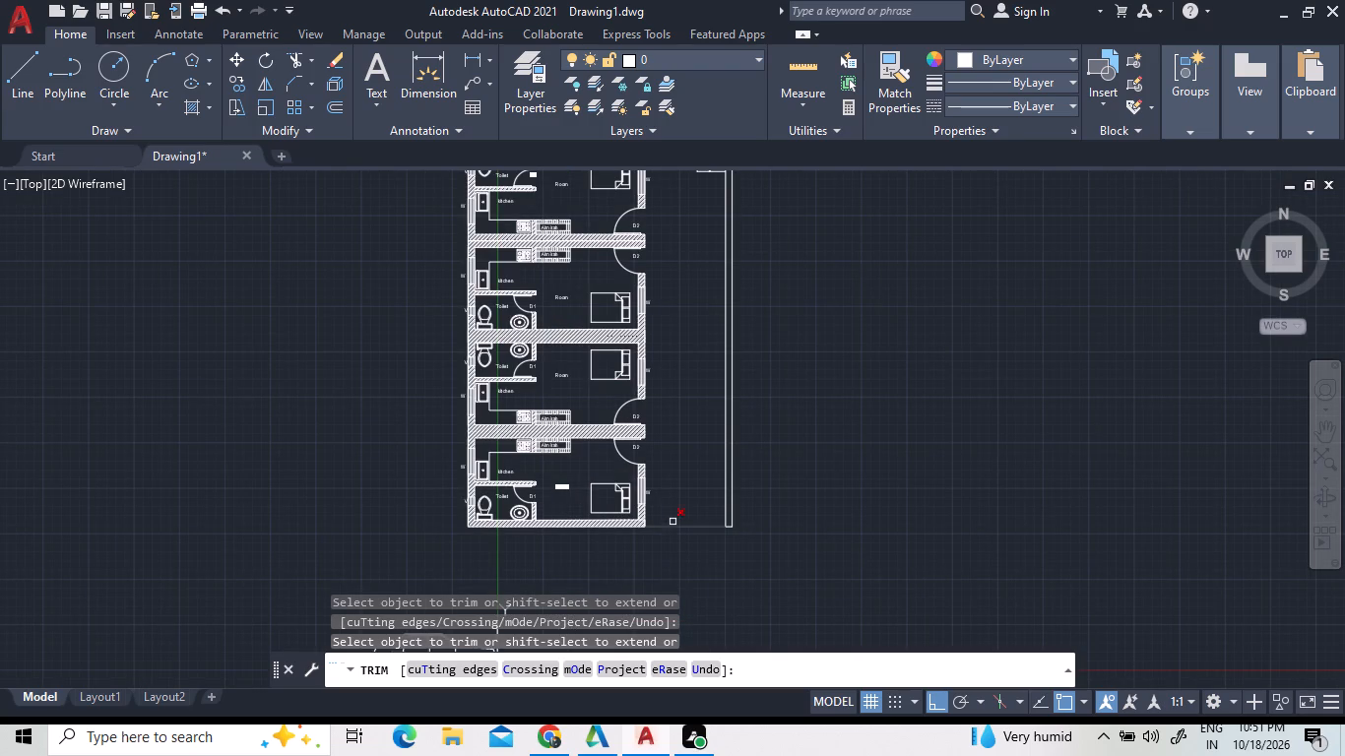
pyautogui.scroll(1, 635, 517)
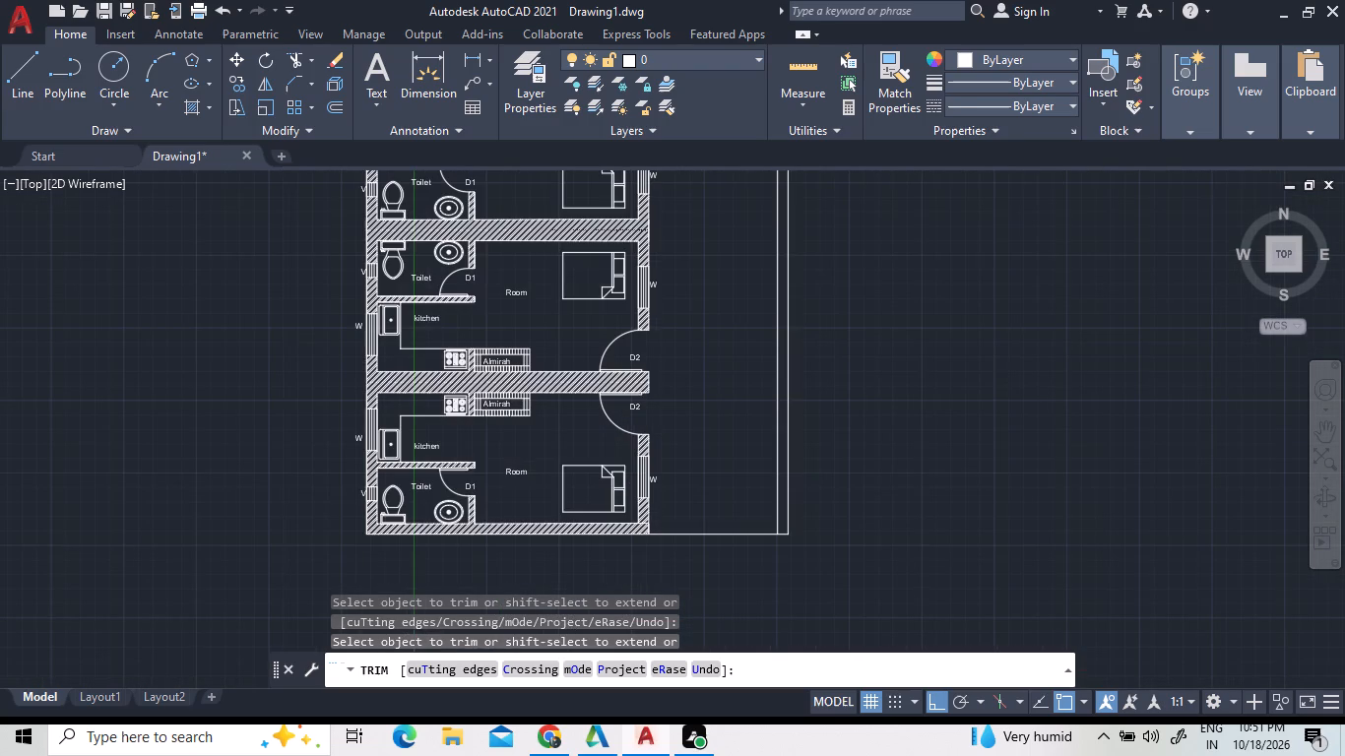
pyautogui.scroll(1, 635, 517)
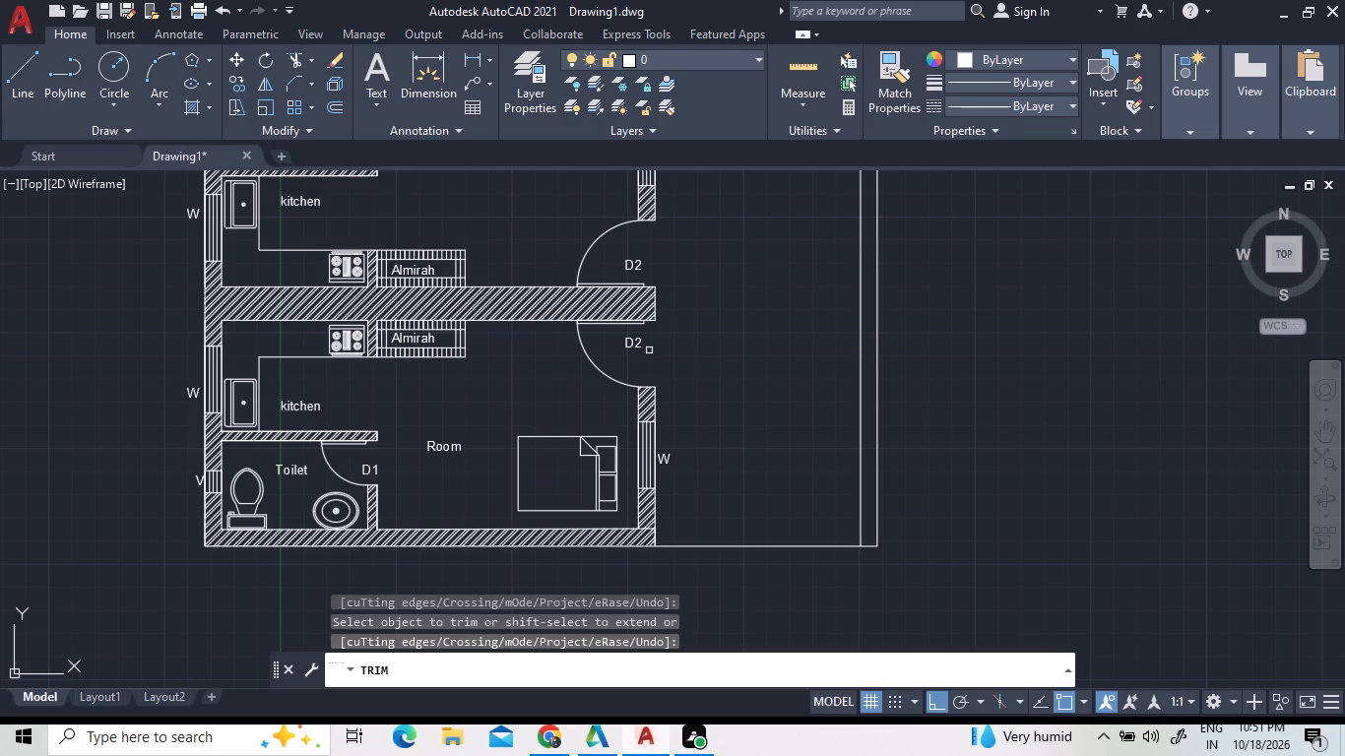
pyautogui.scroll(-2, 749, 480)
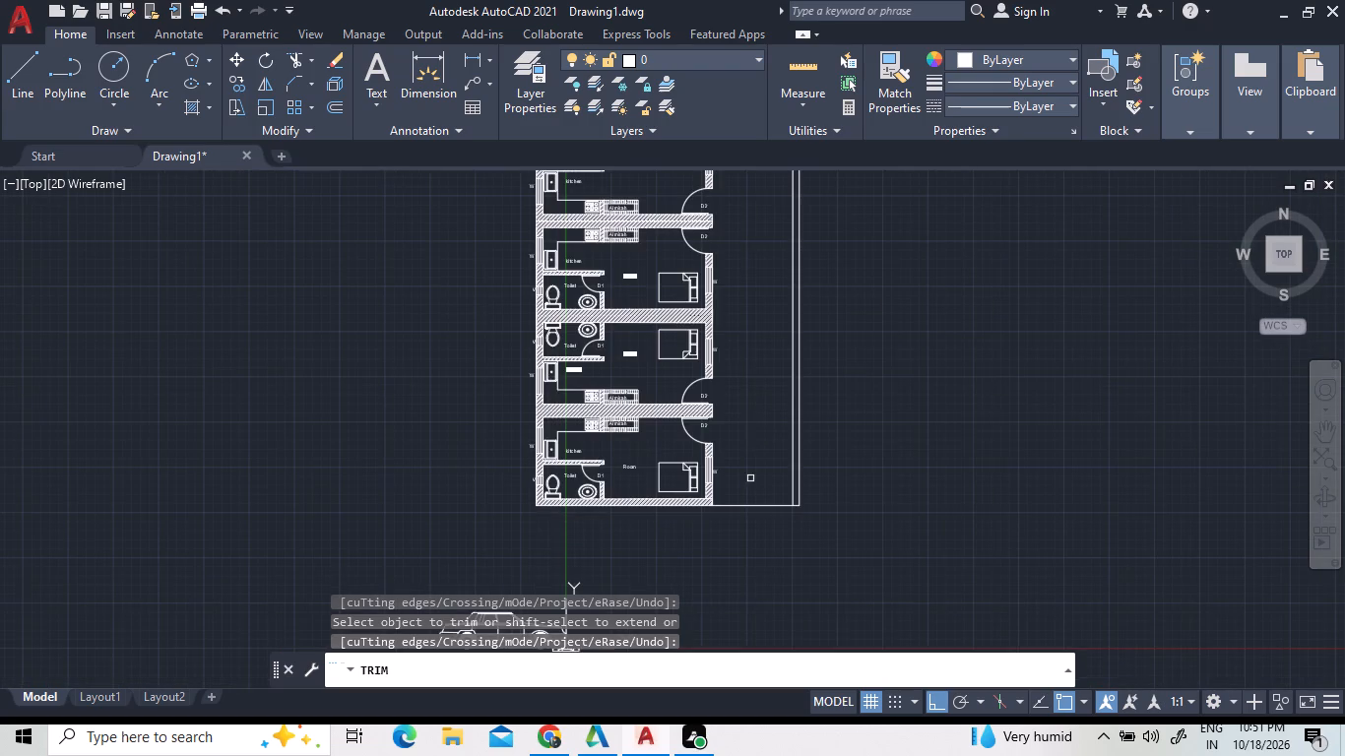
pyautogui.scroll(1, 689, 261)
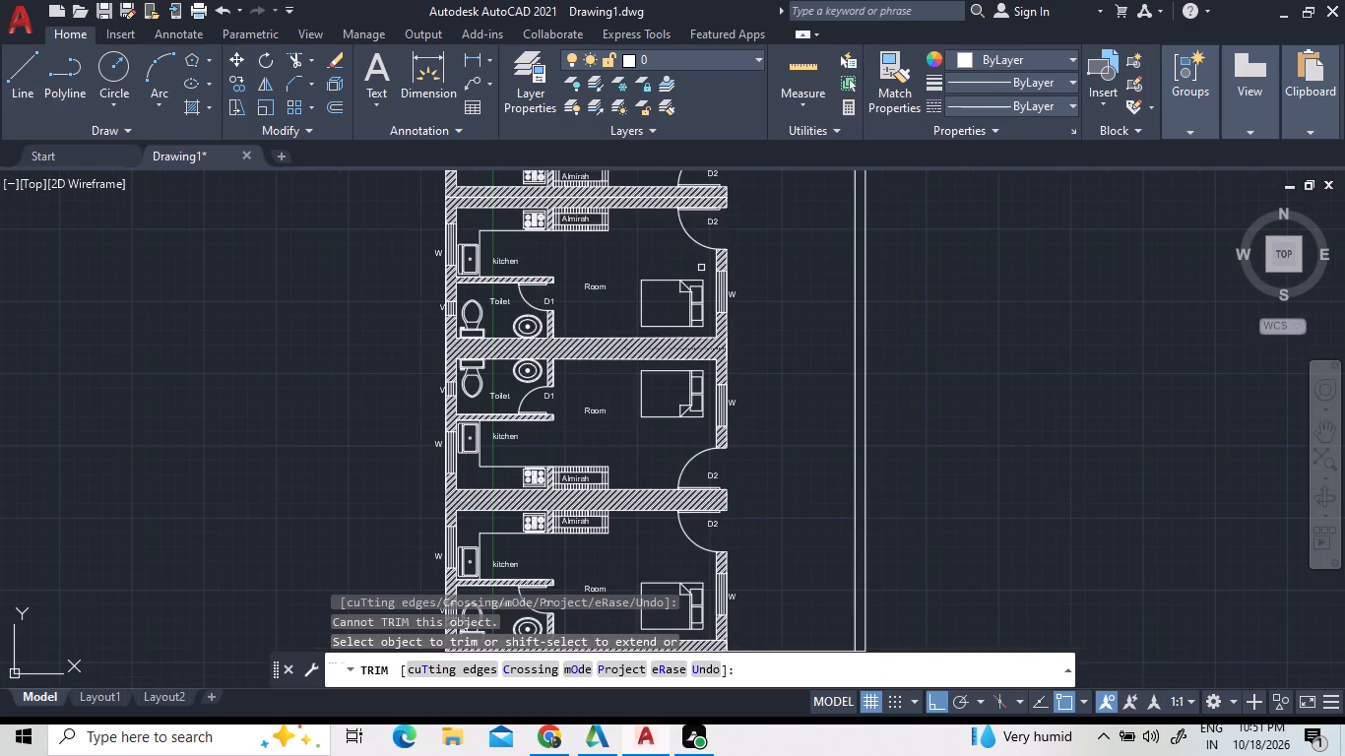
pyautogui.scroll(-2, 783, 361)
pyautogui.rightClick(871, 312)
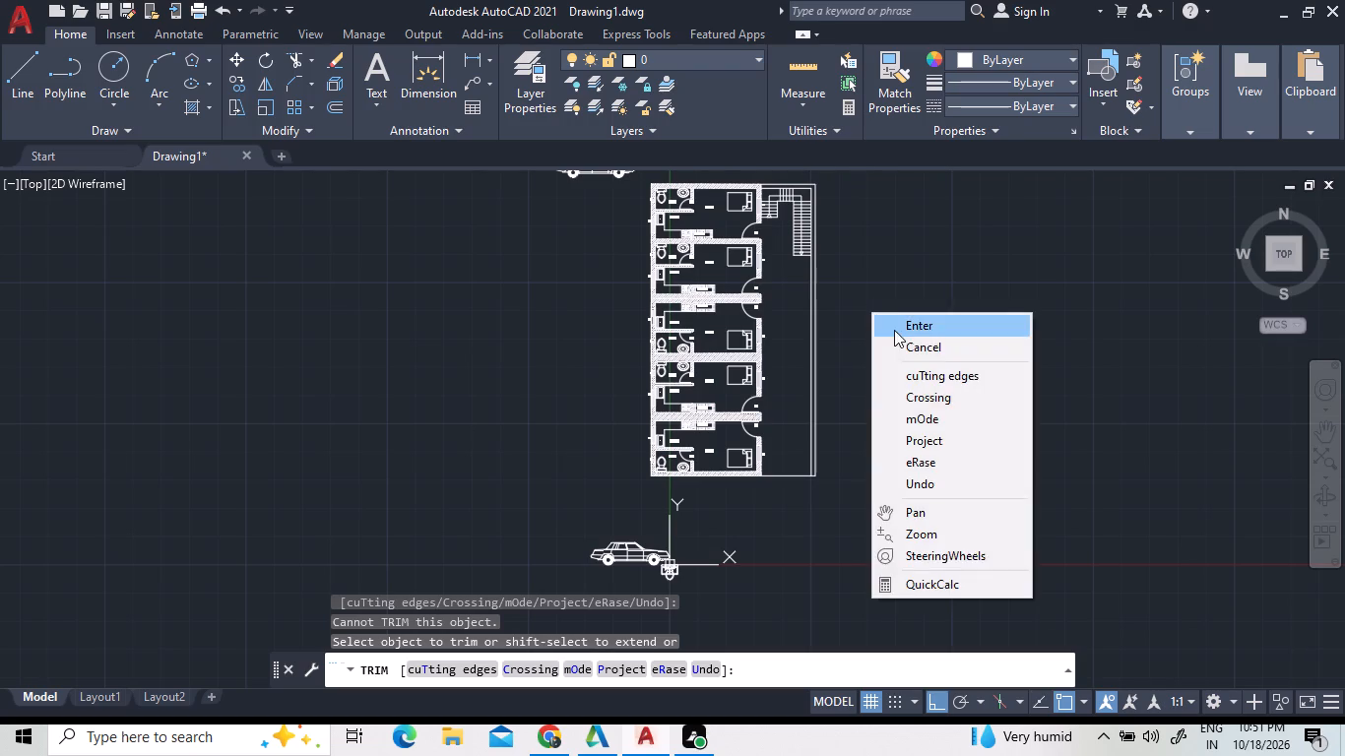
pyautogui.click(894, 330)
pyautogui.scroll(-1, 891, 426)
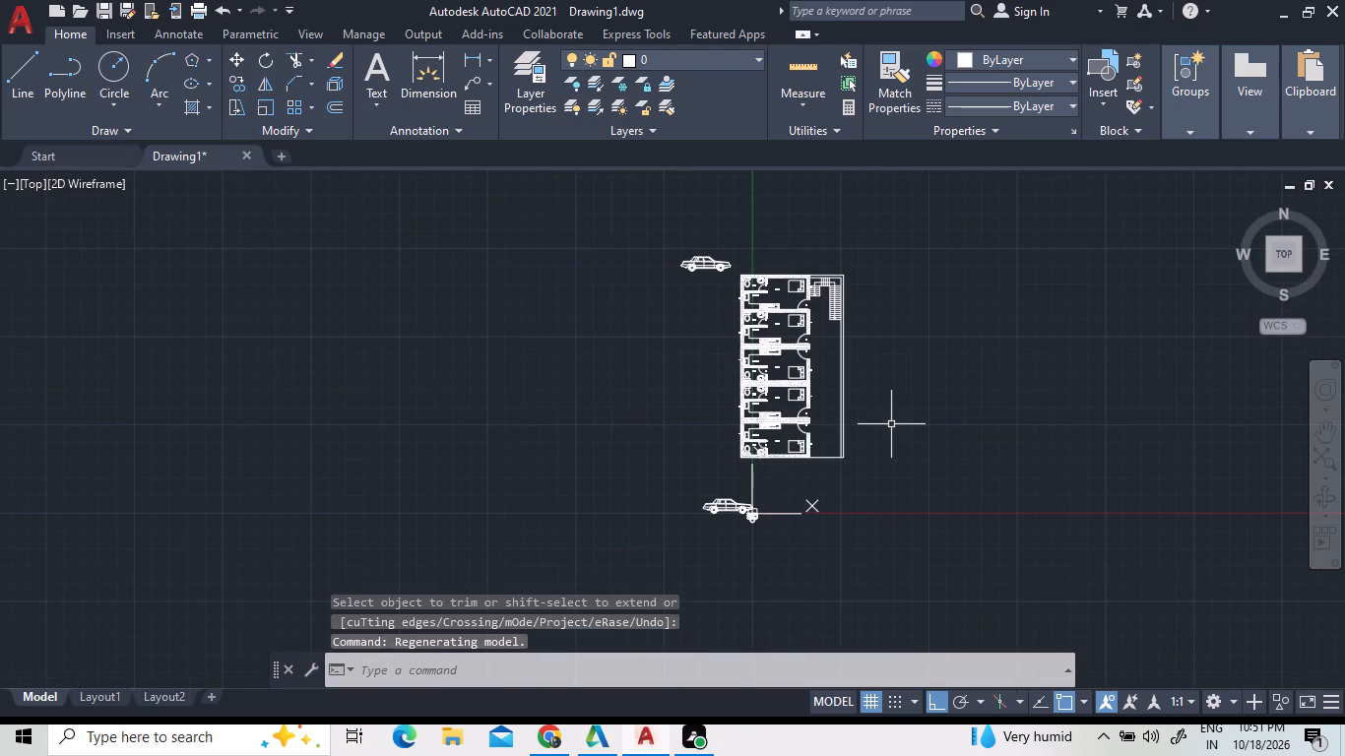
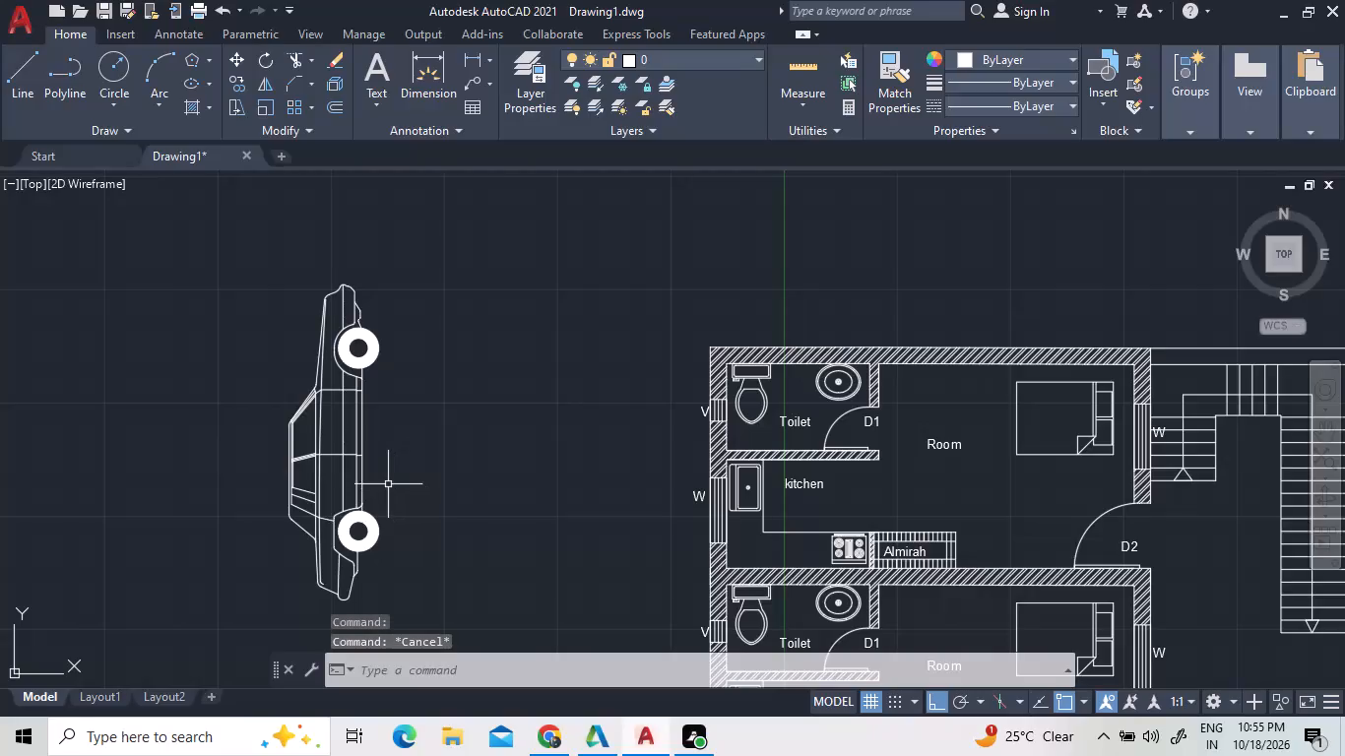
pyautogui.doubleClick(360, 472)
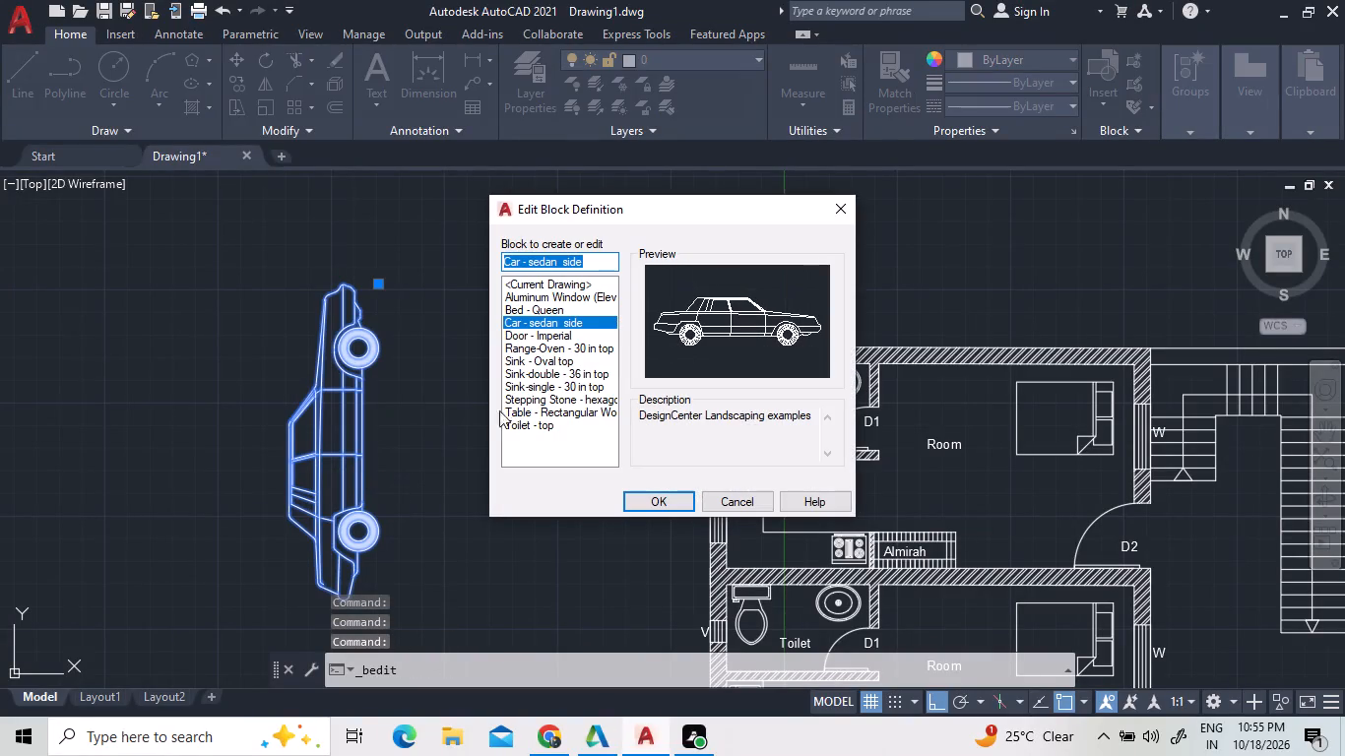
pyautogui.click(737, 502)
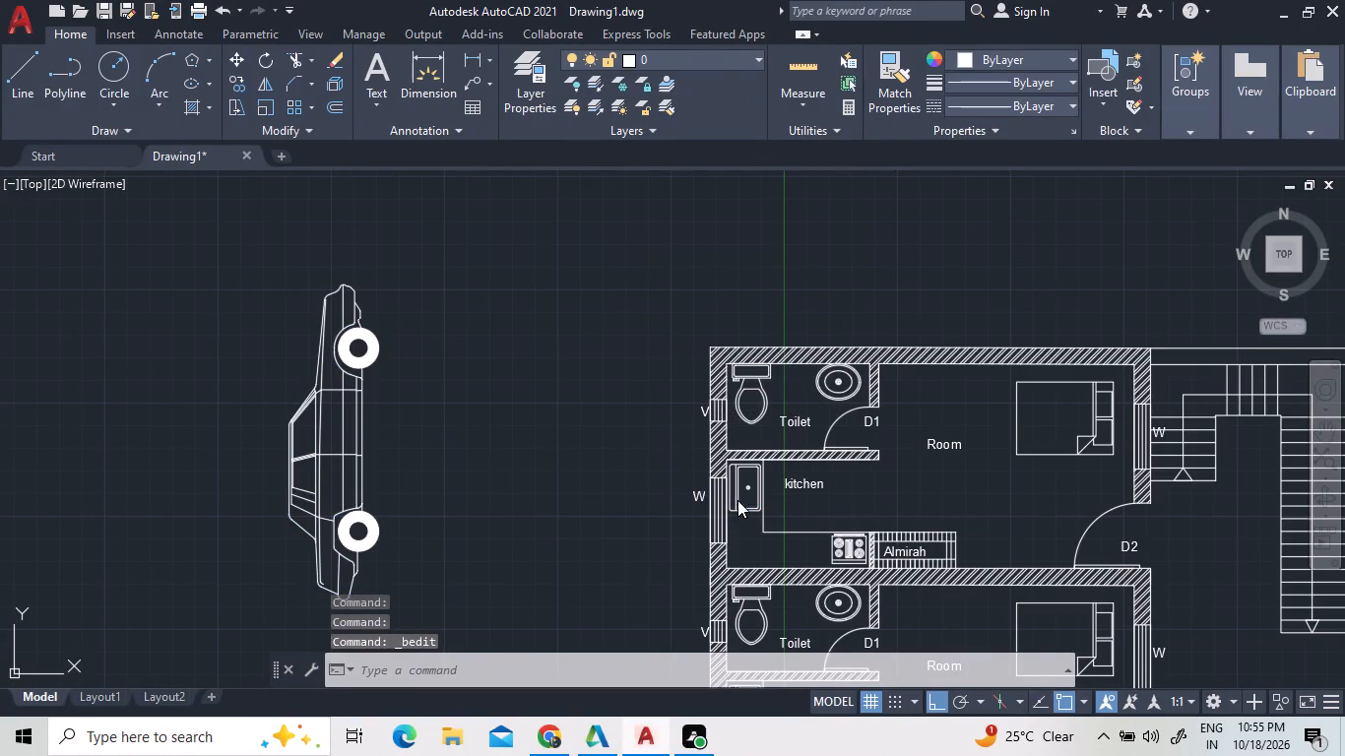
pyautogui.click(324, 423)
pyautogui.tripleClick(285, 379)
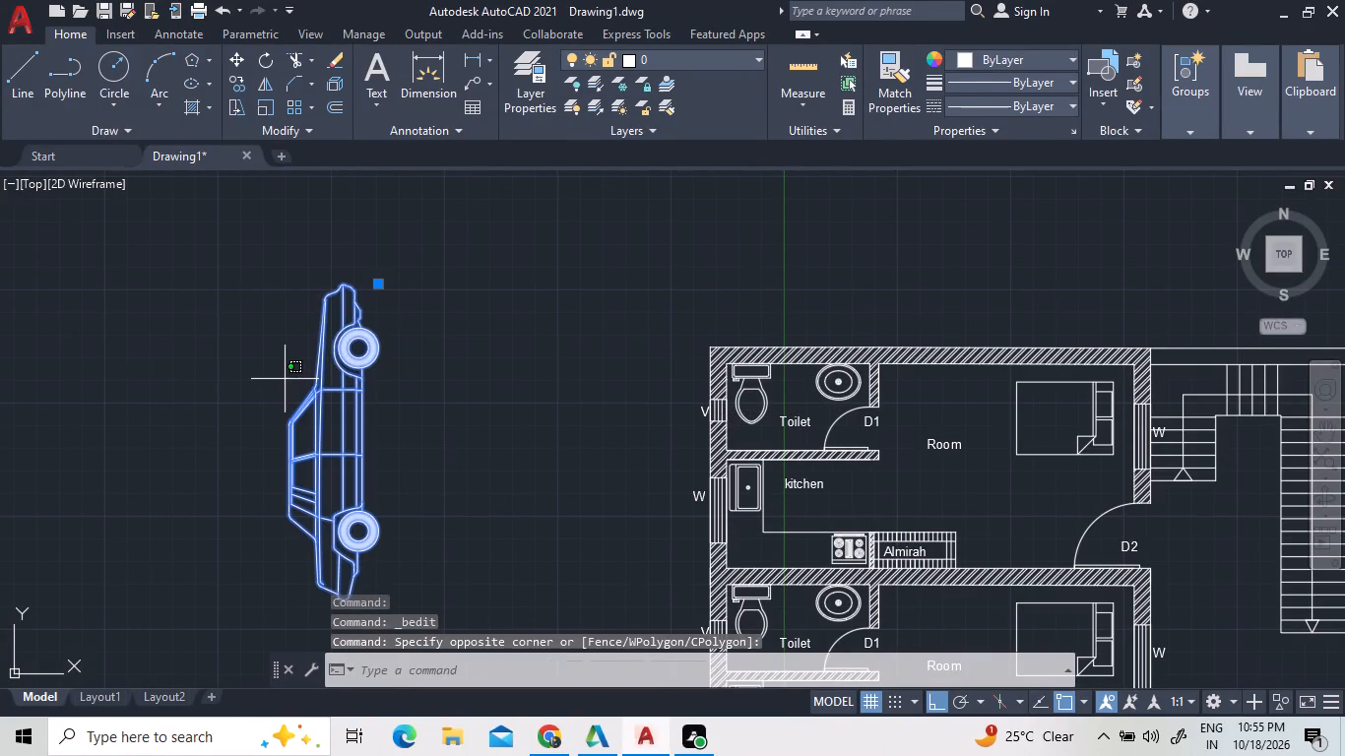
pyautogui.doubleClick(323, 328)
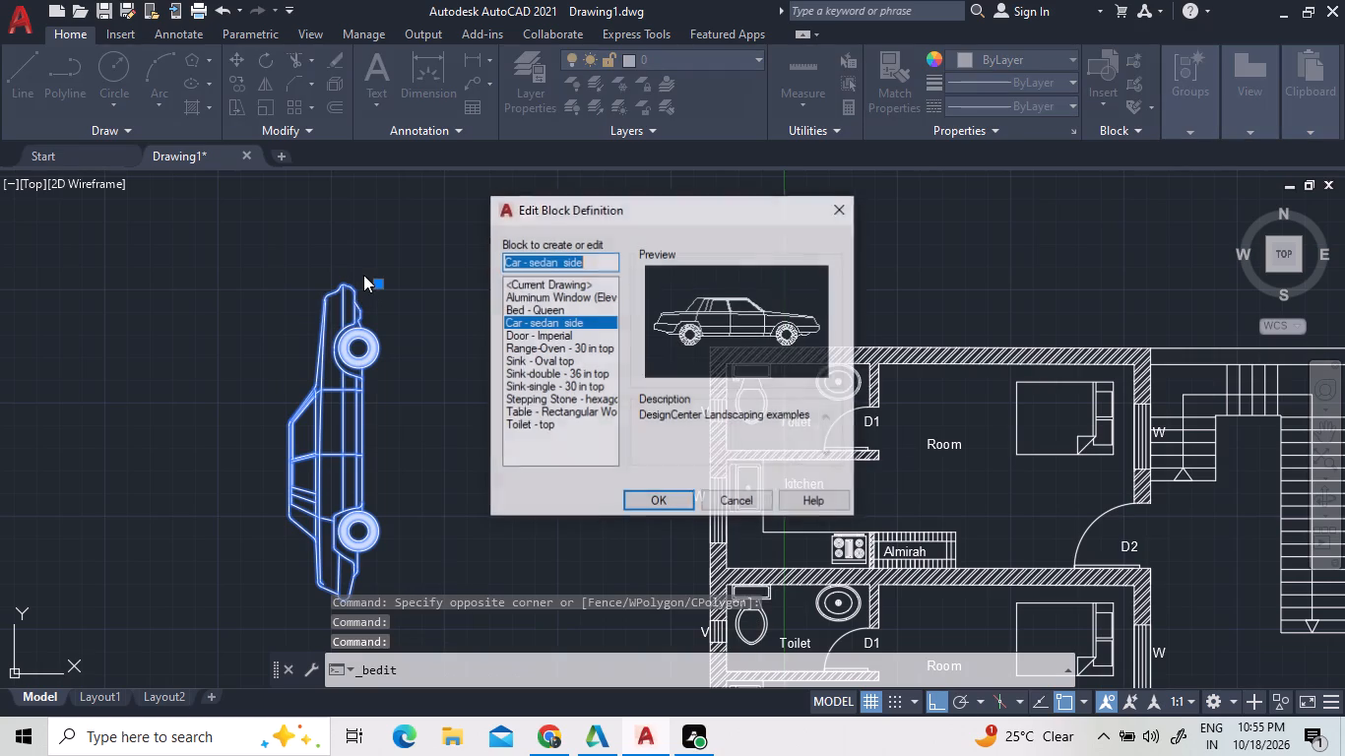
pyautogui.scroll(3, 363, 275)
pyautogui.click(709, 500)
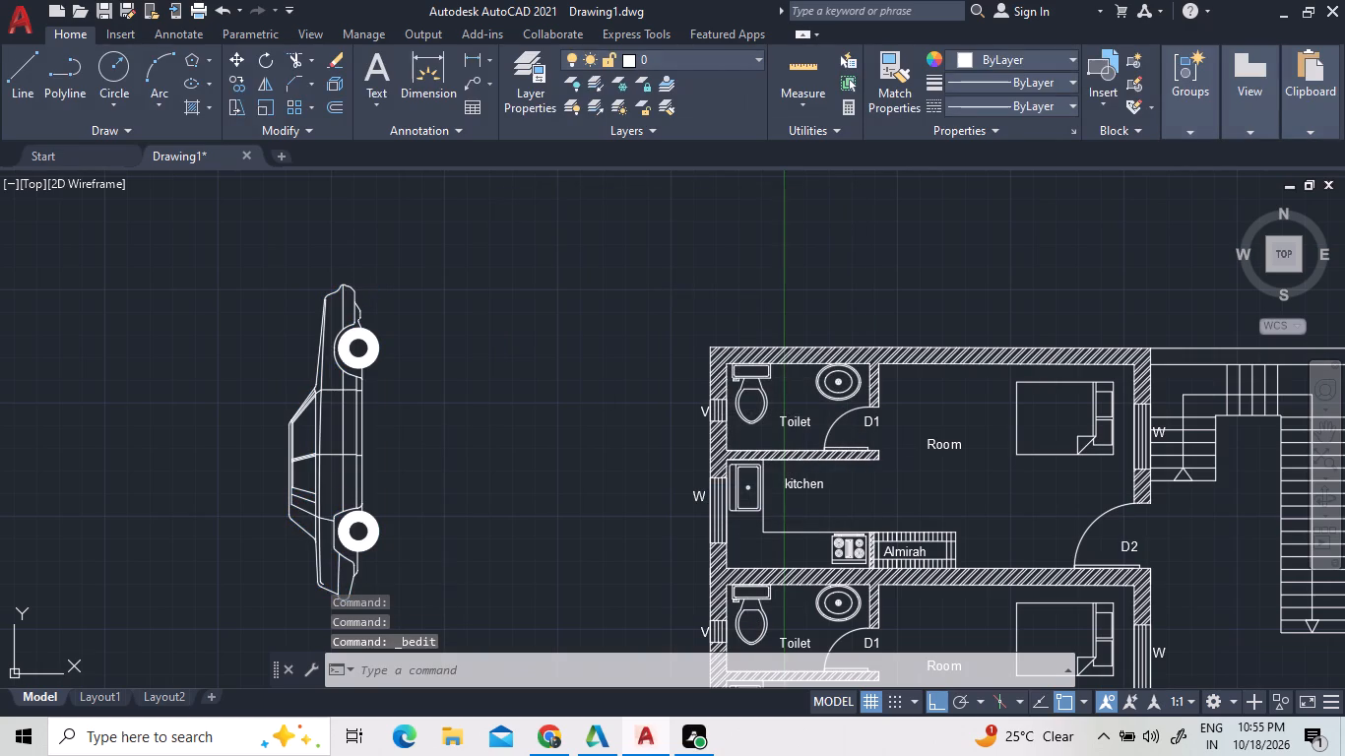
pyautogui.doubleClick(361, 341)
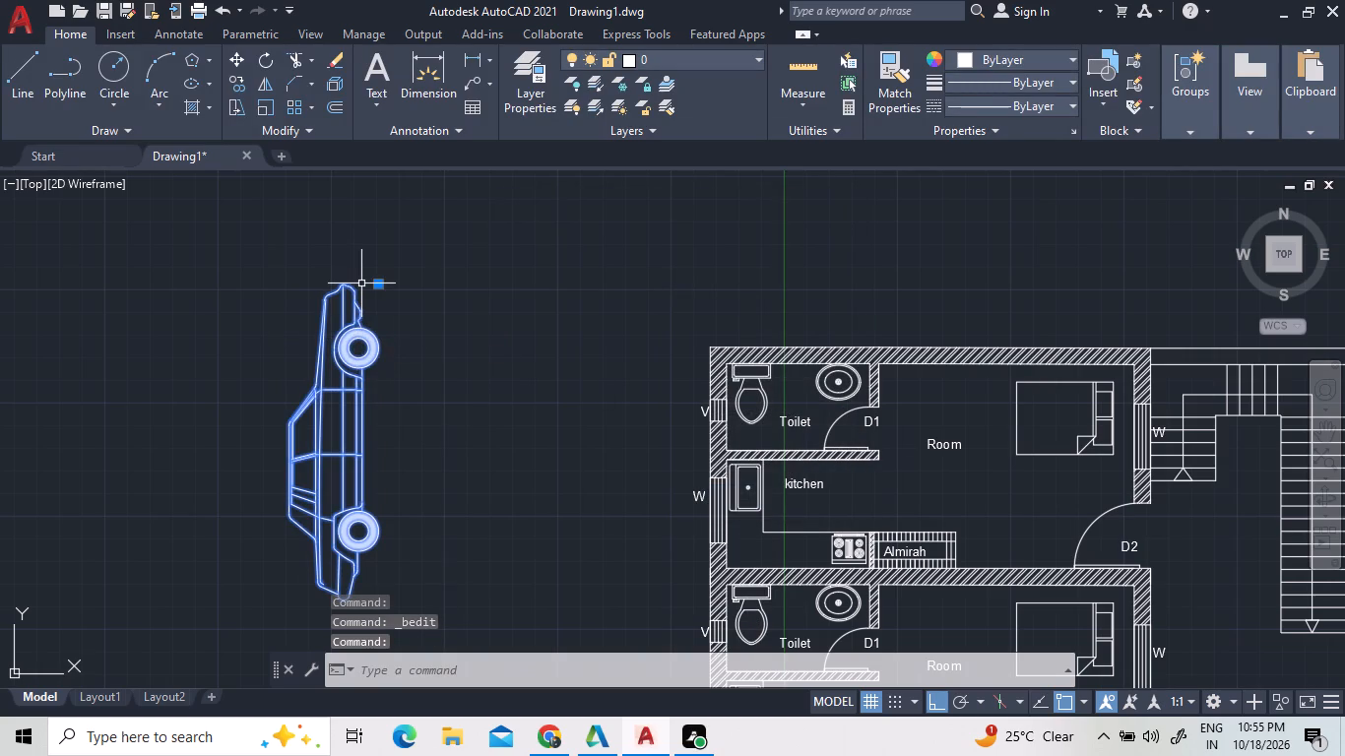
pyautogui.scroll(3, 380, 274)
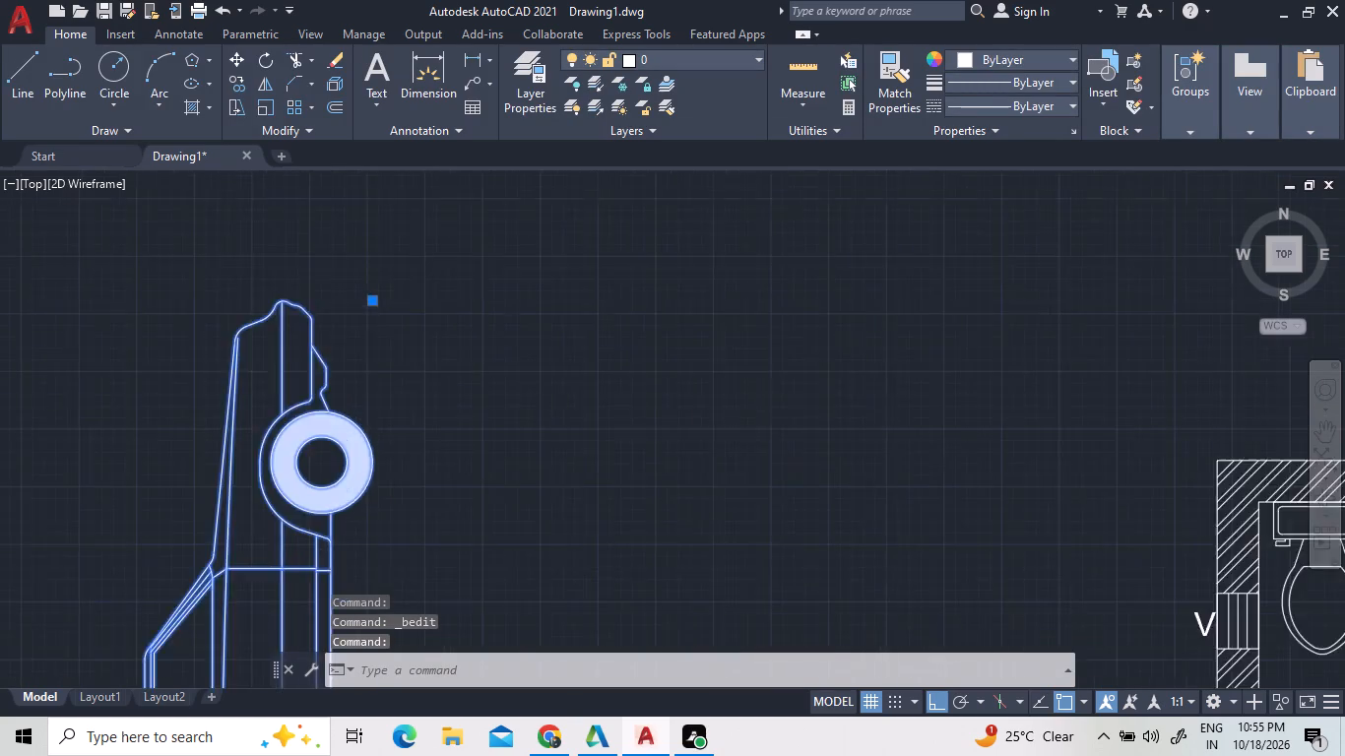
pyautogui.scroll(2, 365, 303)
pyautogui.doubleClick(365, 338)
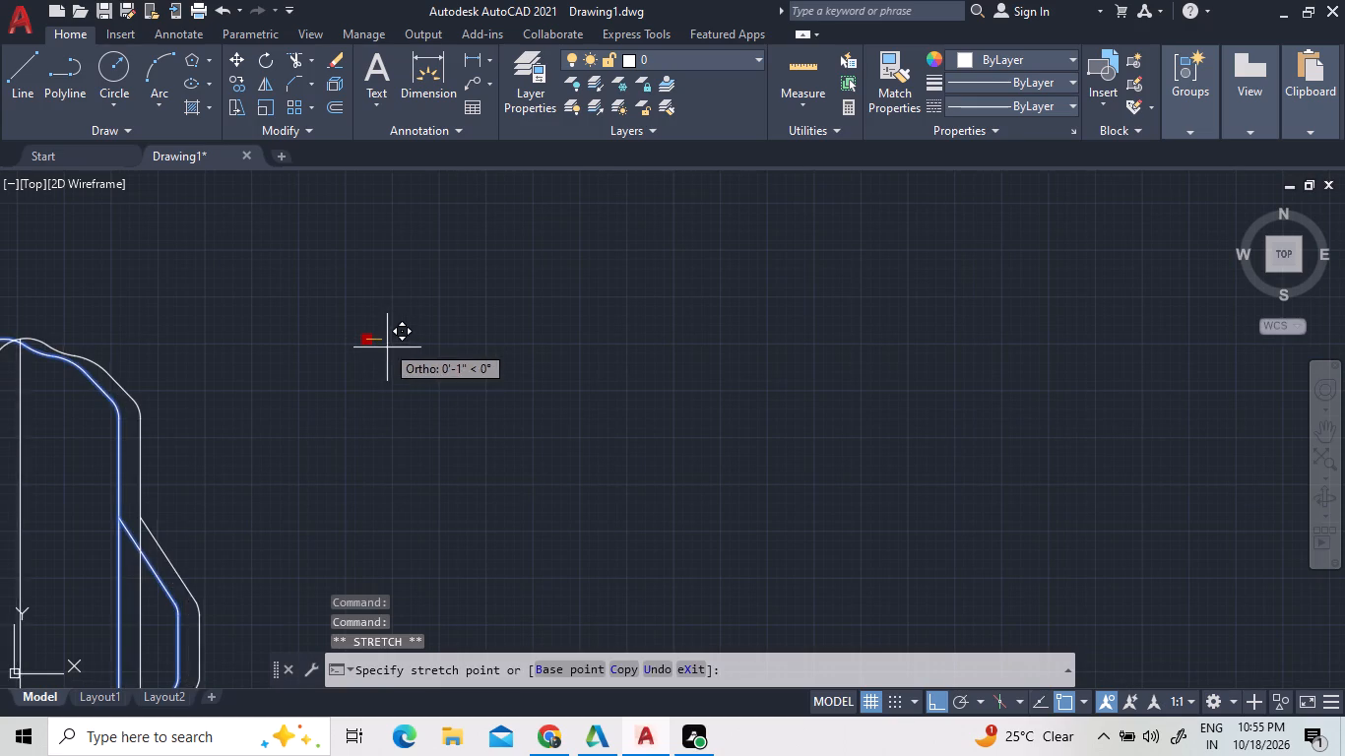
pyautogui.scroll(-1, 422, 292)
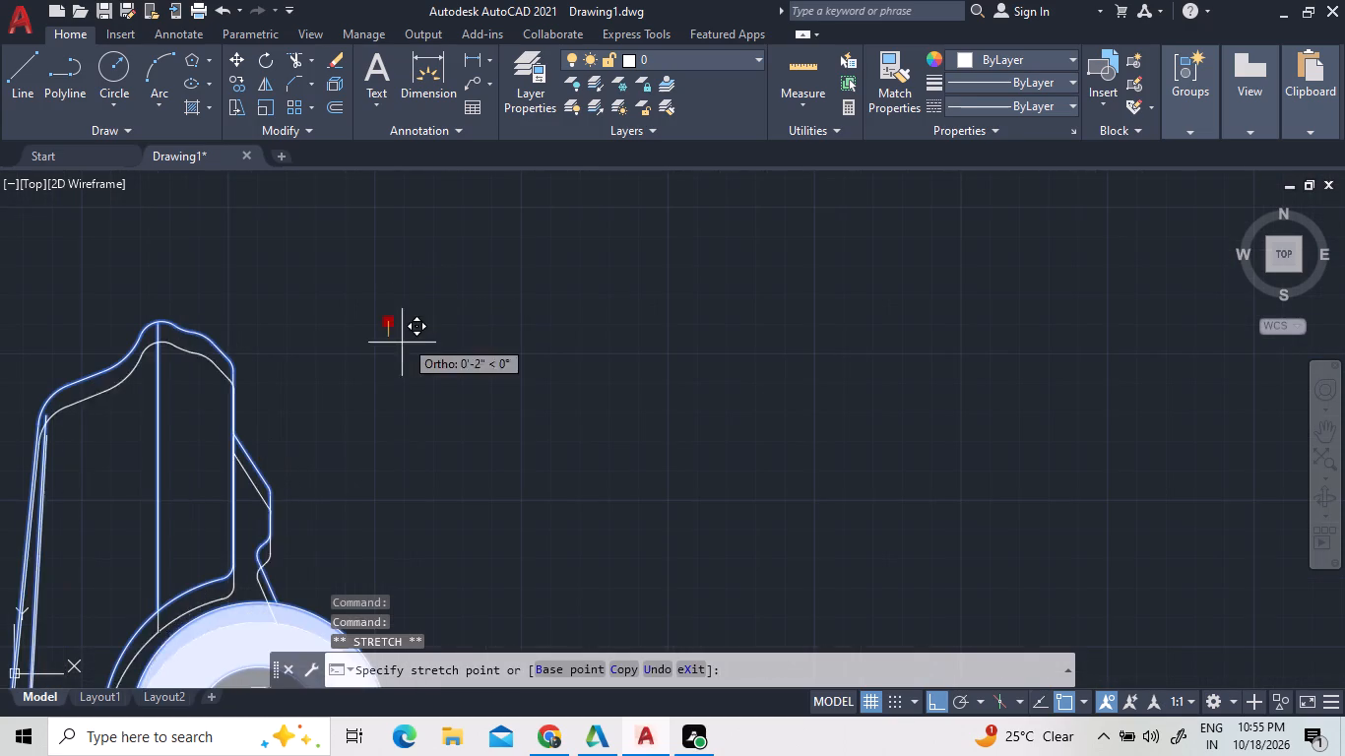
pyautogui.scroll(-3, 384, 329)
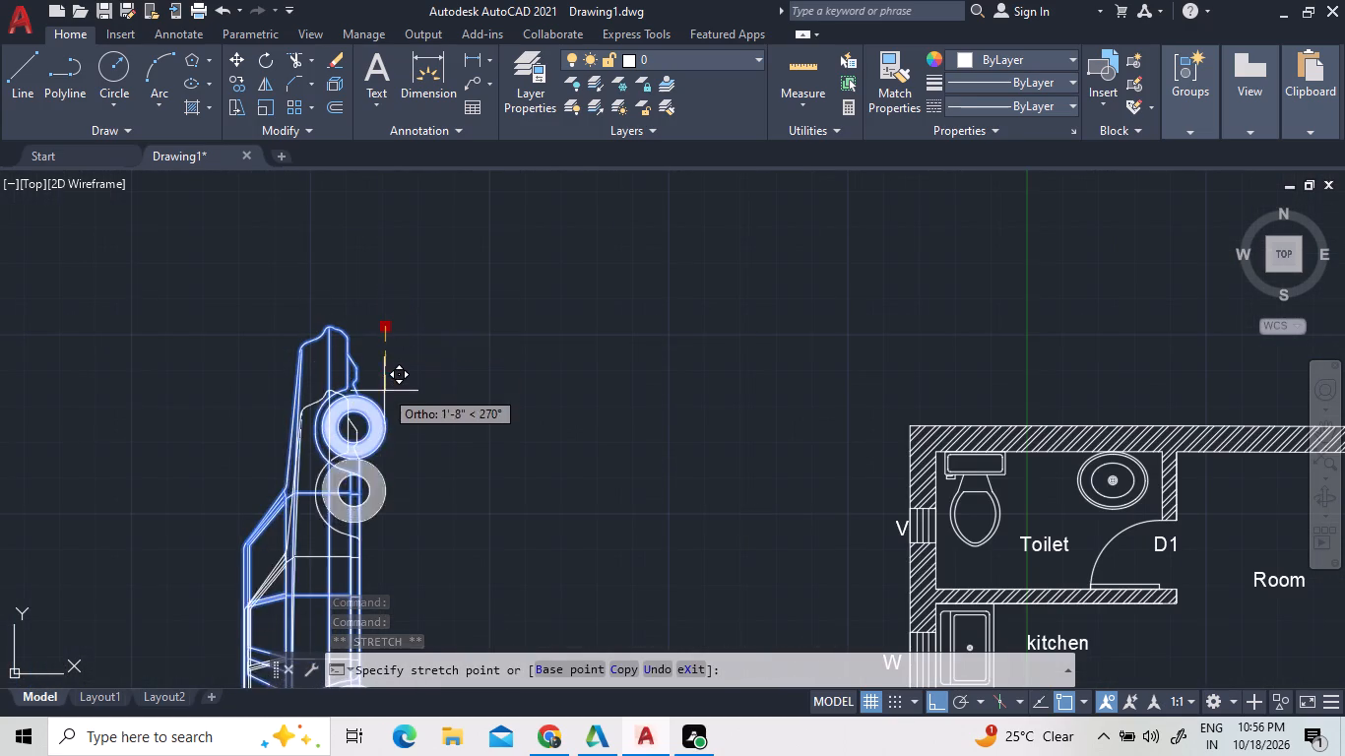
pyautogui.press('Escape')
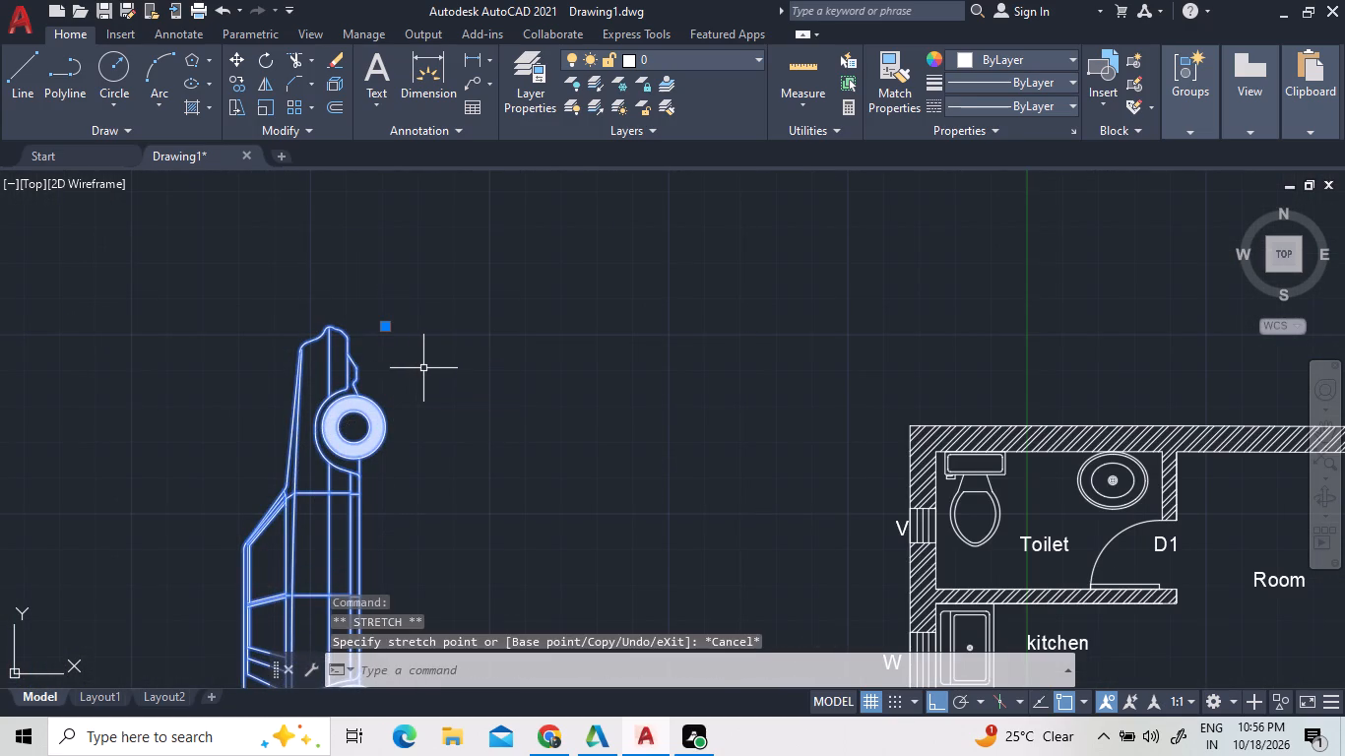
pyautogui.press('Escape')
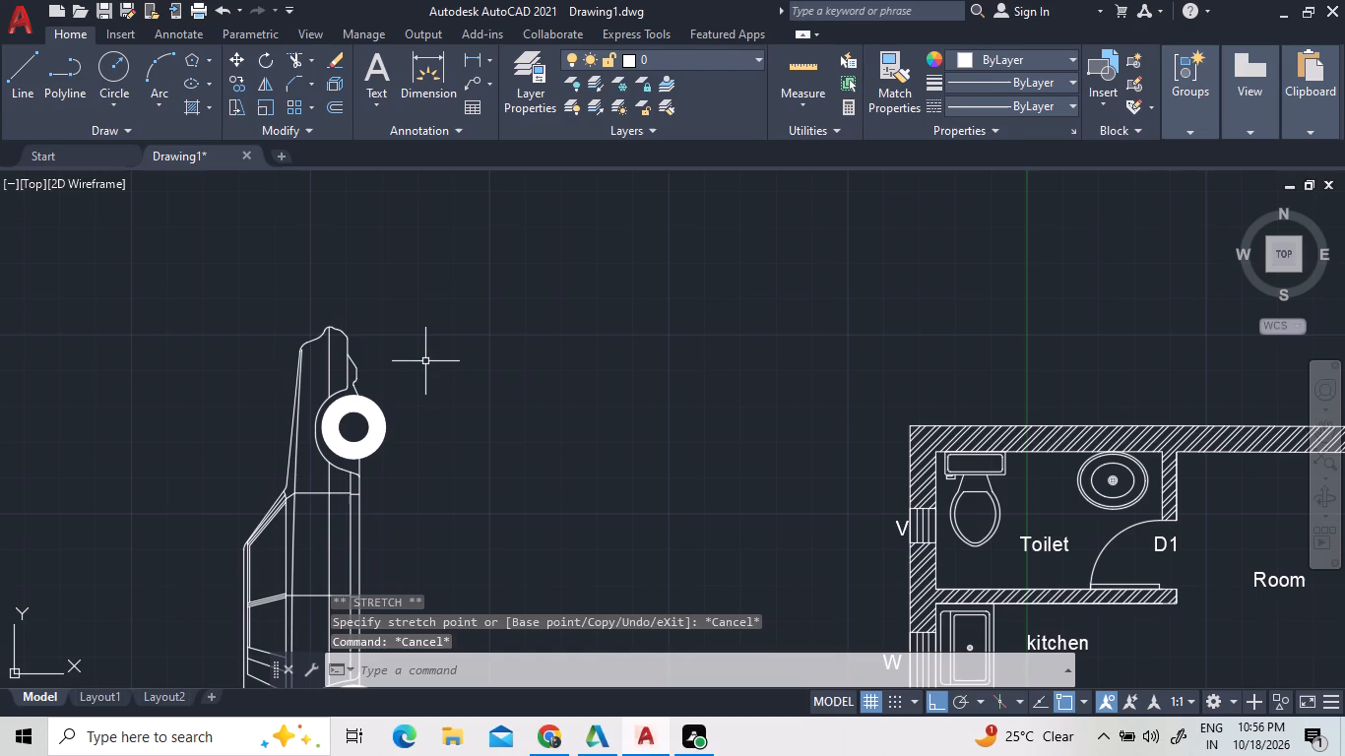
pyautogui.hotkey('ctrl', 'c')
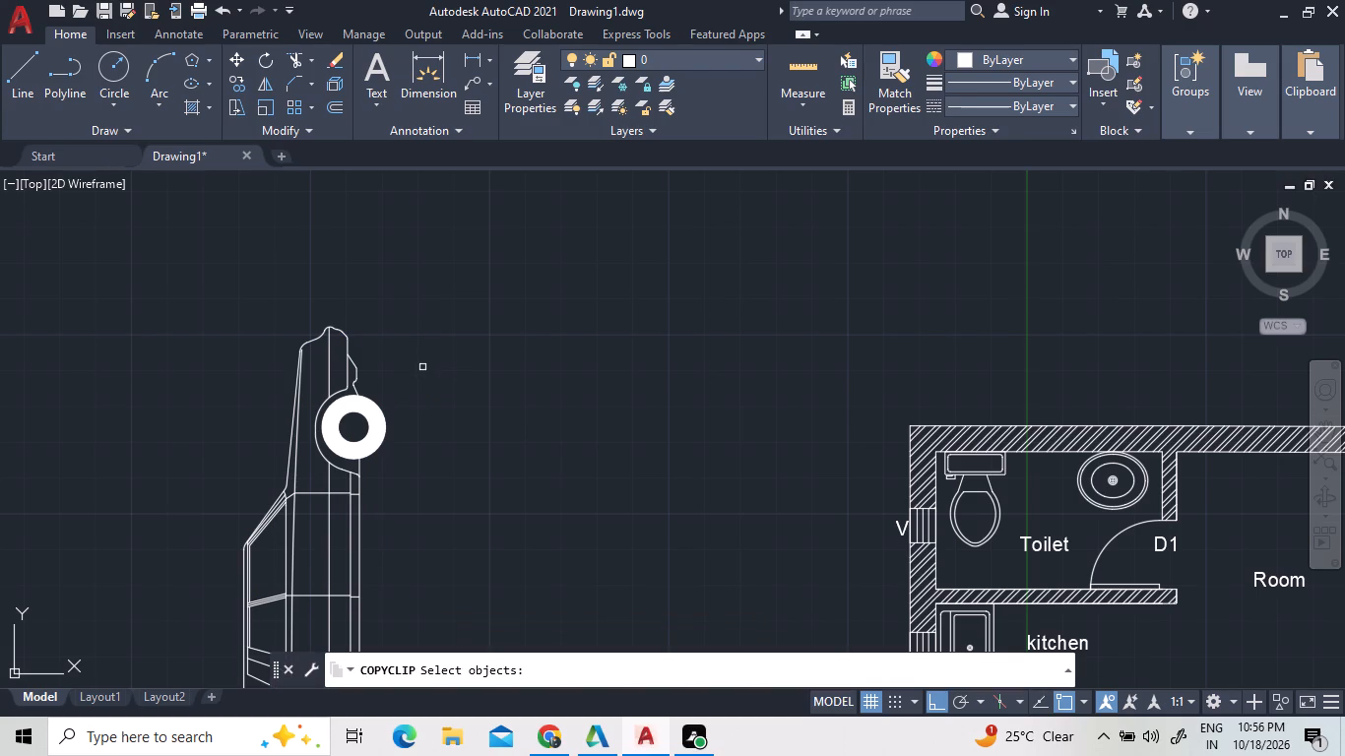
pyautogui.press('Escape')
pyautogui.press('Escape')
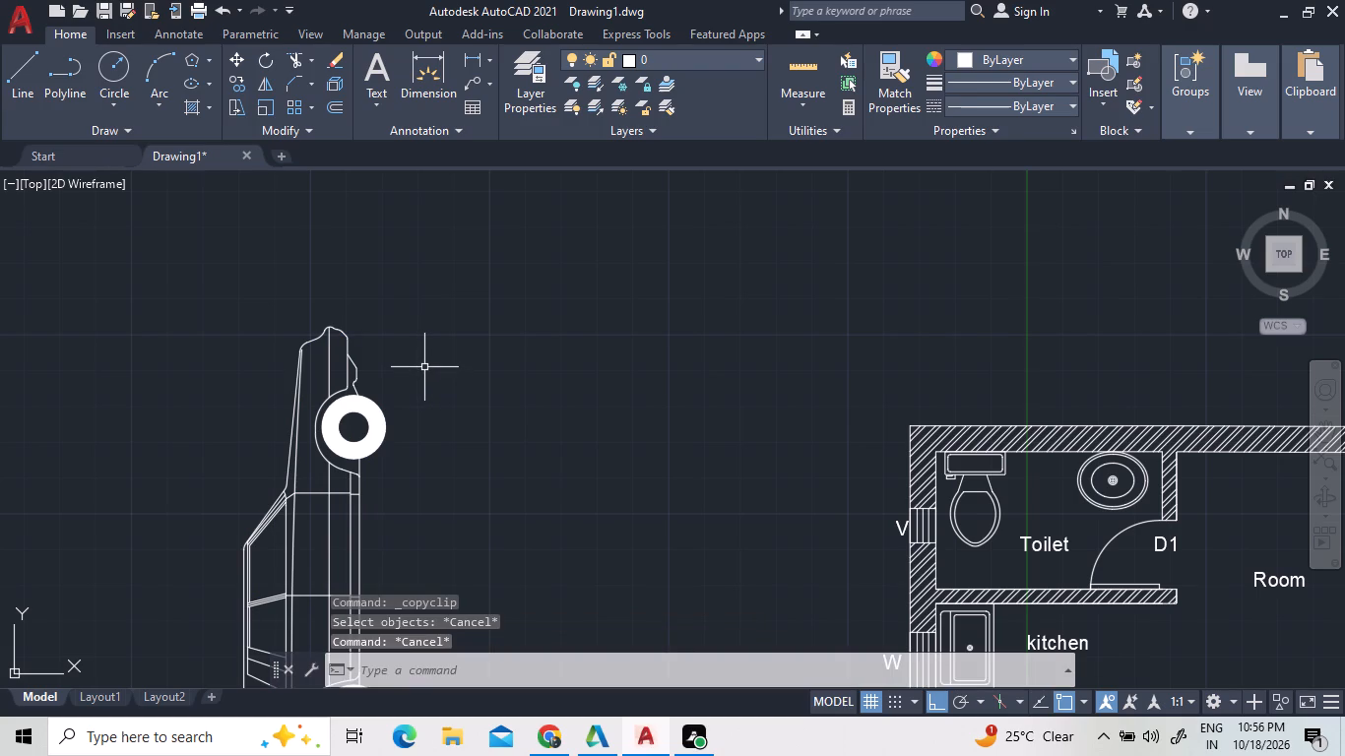
# Browse the Architectural tool palette's imperial and metric samples for vehicle blocks.
pyautogui.hotkey('ctrl', '3')
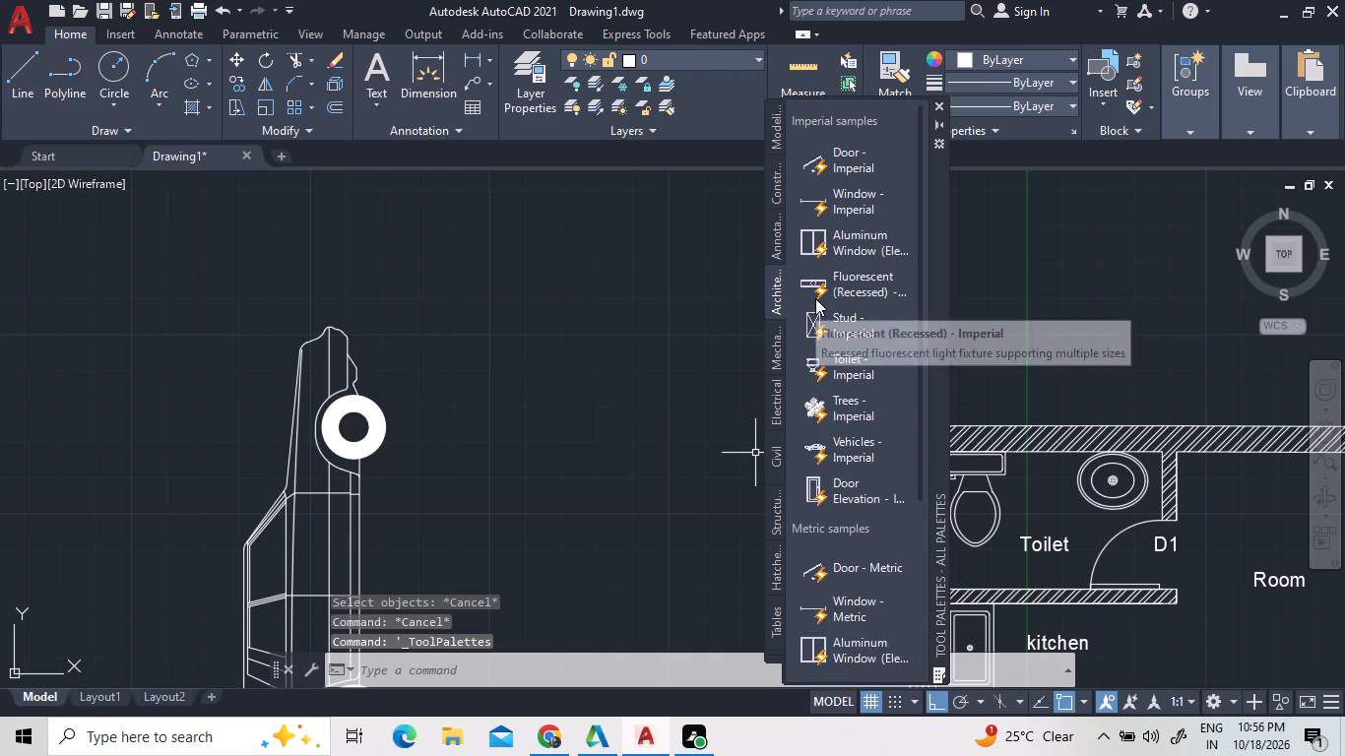
pyautogui.scroll(-1, 844, 241)
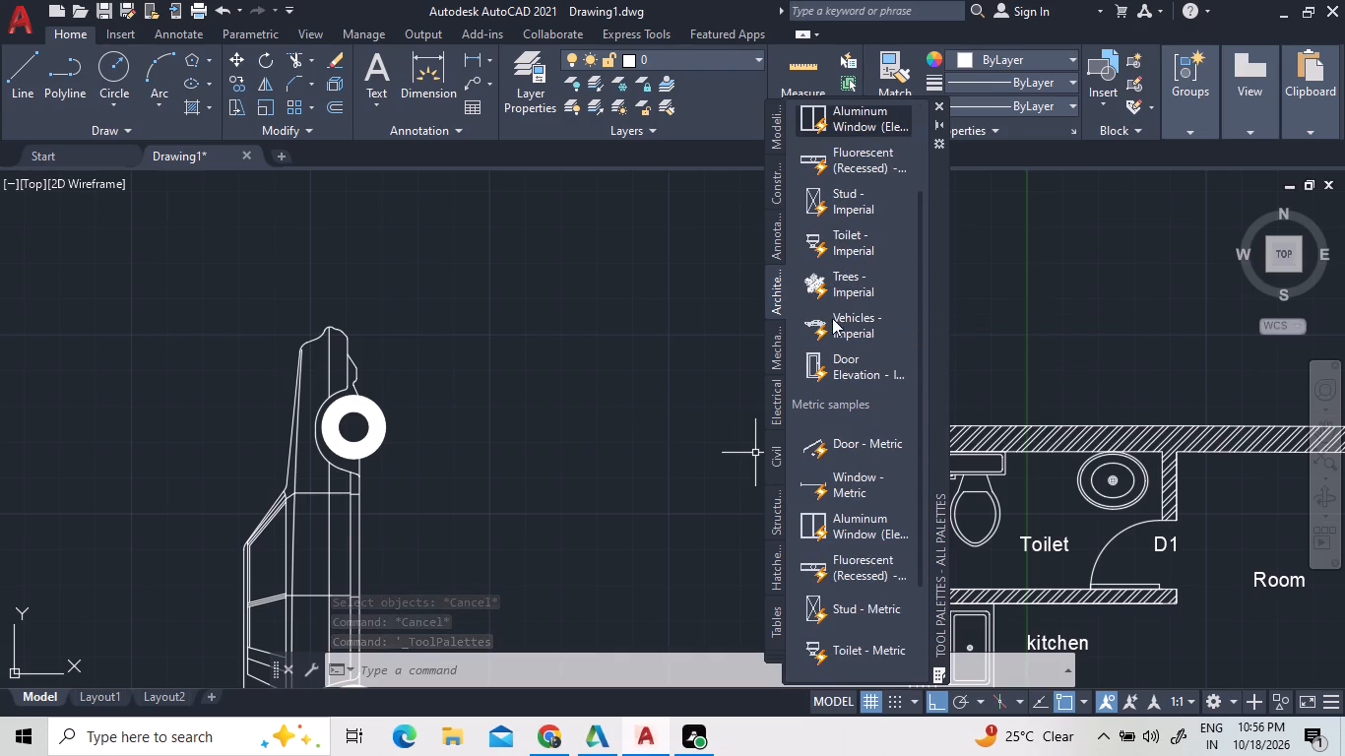
pyautogui.click(775, 293)
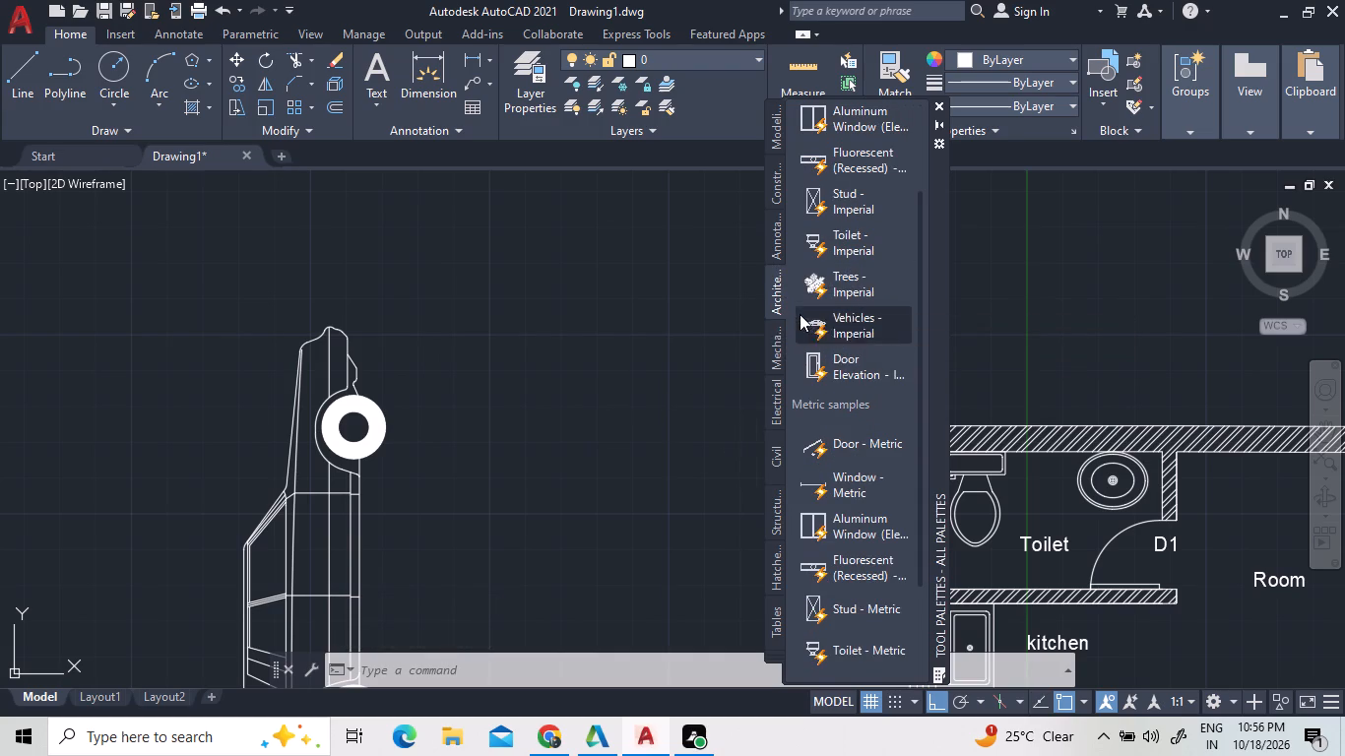
pyautogui.scroll(-5, 800, 314)
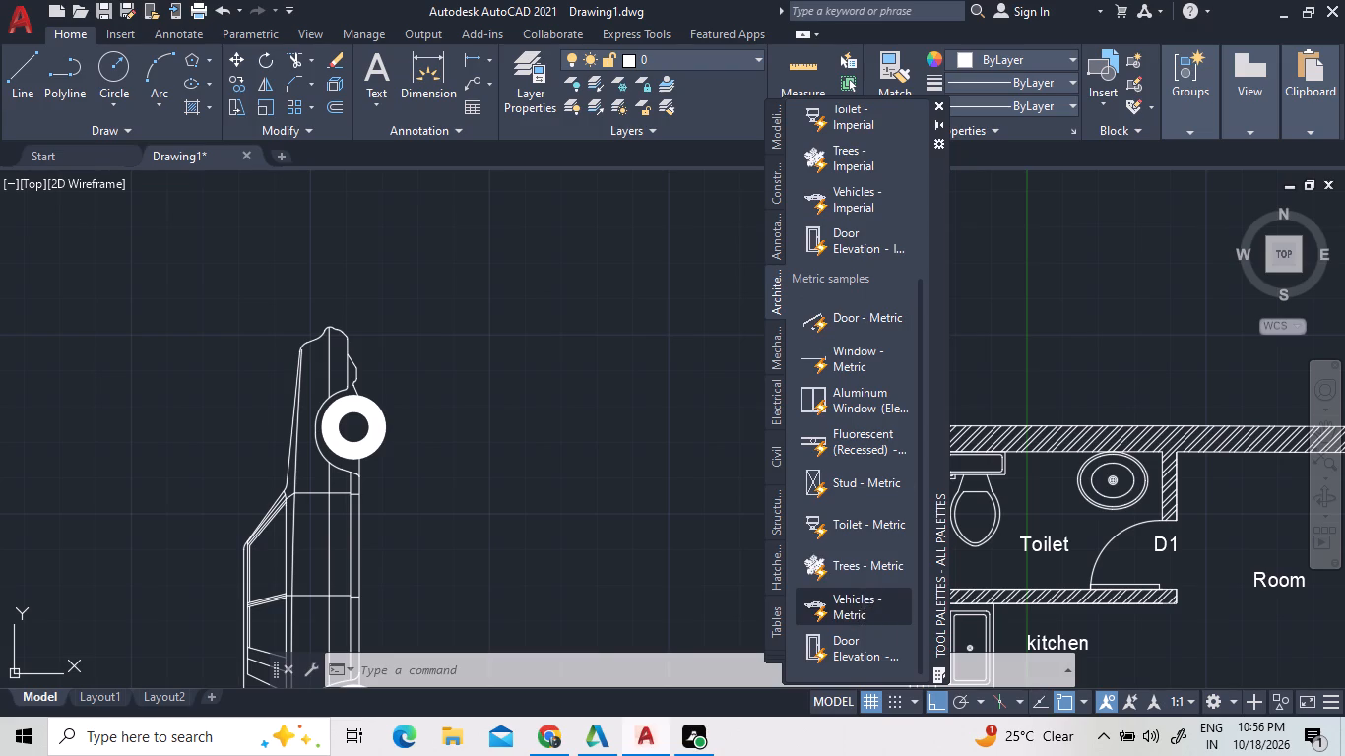
pyautogui.scroll(3, 862, 589)
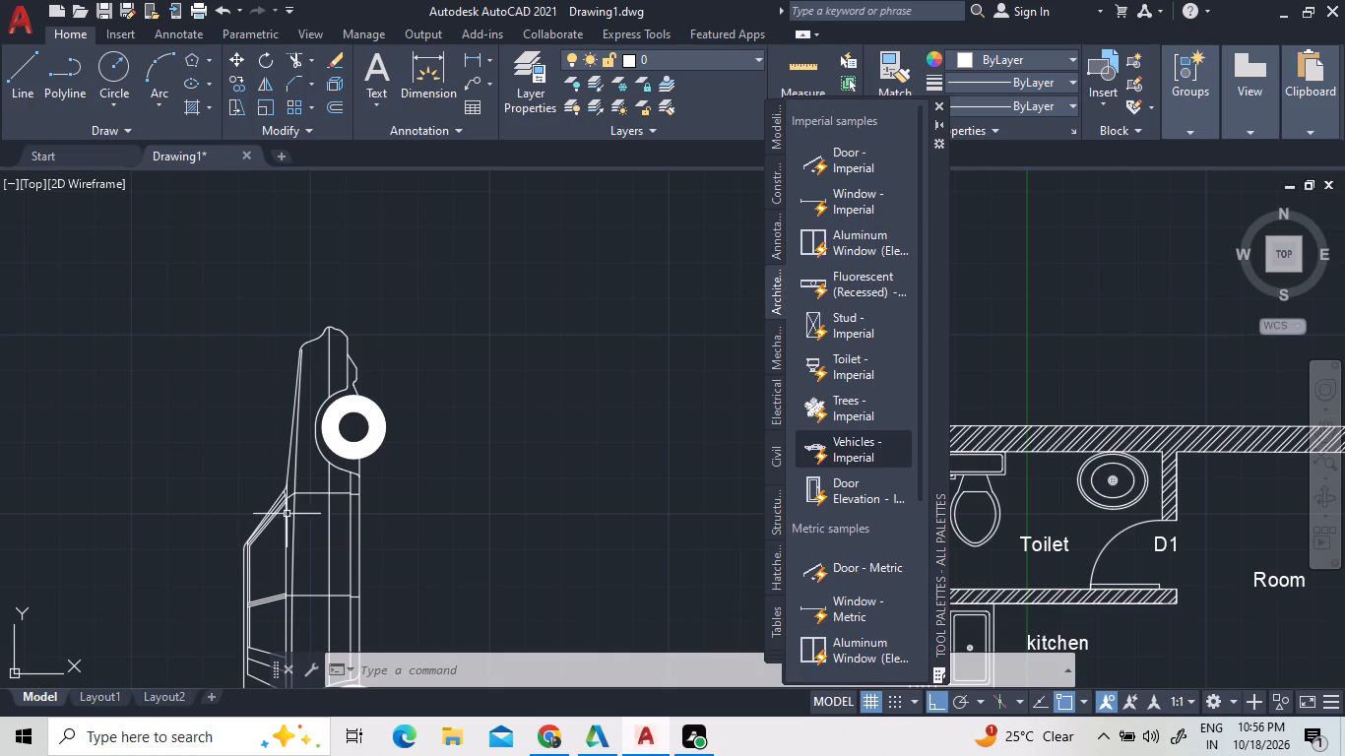
# Erase the vertical side-view sedan block west of the house plan and close the tool palettes.
pyautogui.doubleClick(352, 493)
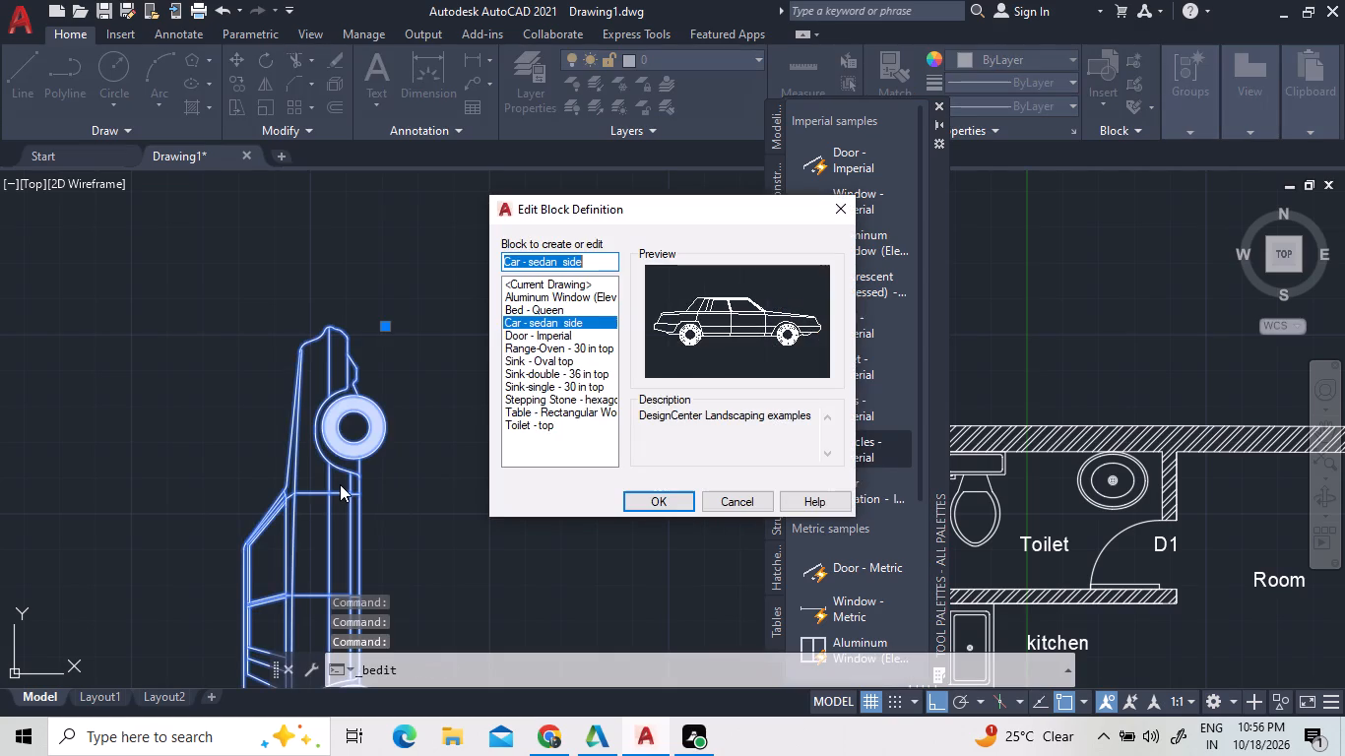
pyautogui.press('Delete')
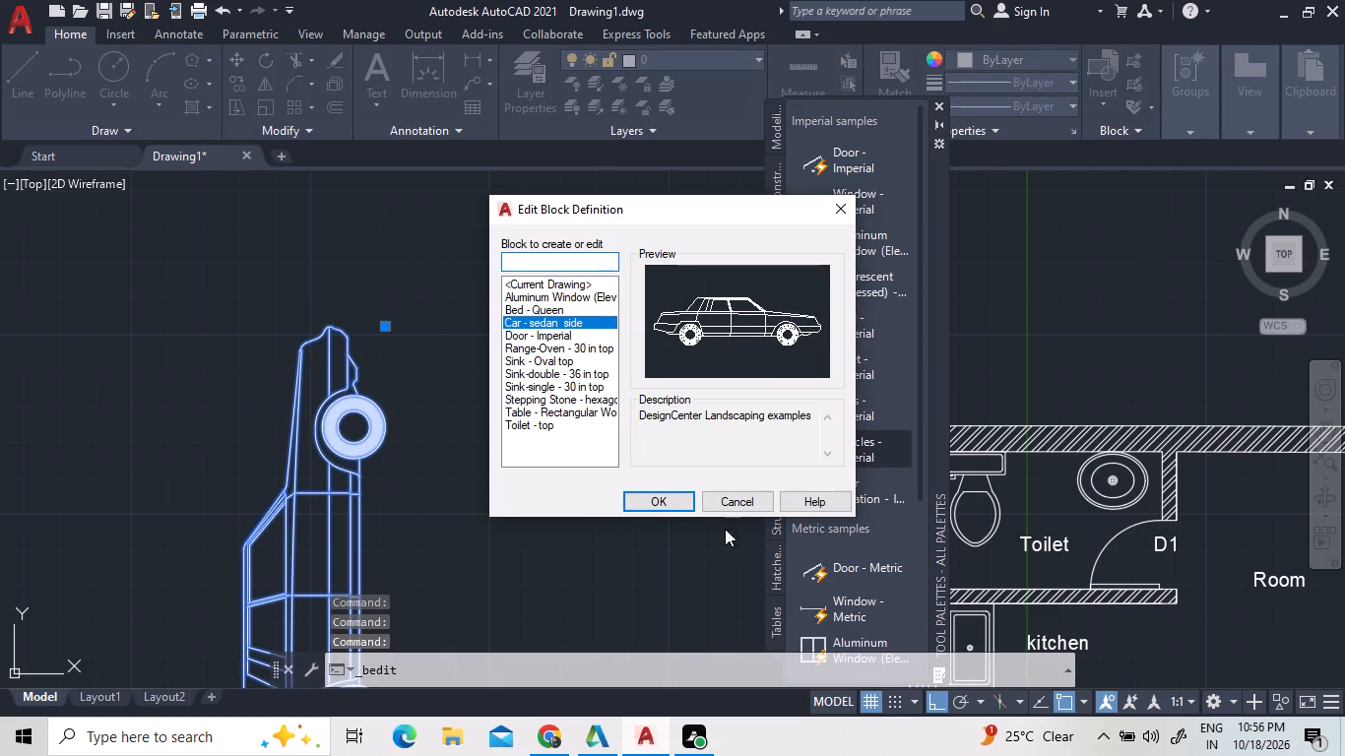
pyautogui.doubleClick(737, 498)
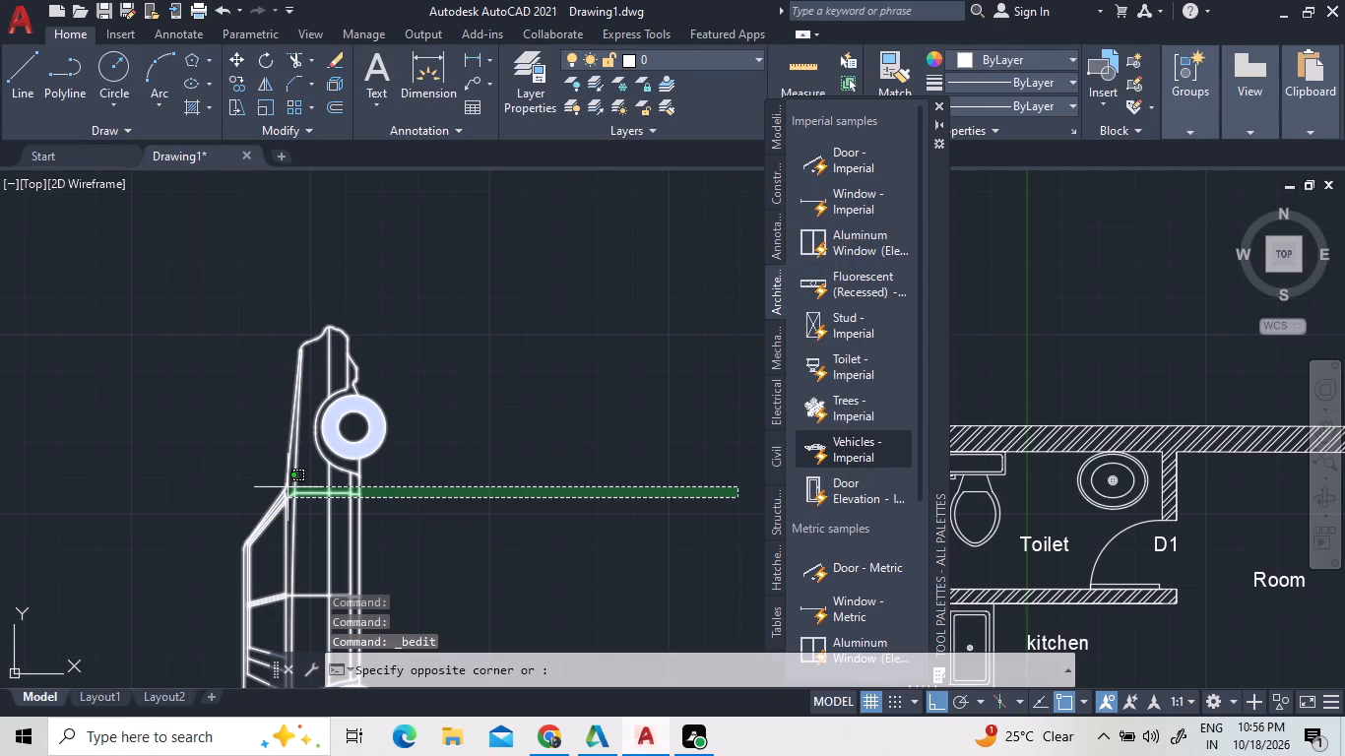
pyautogui.press('Escape')
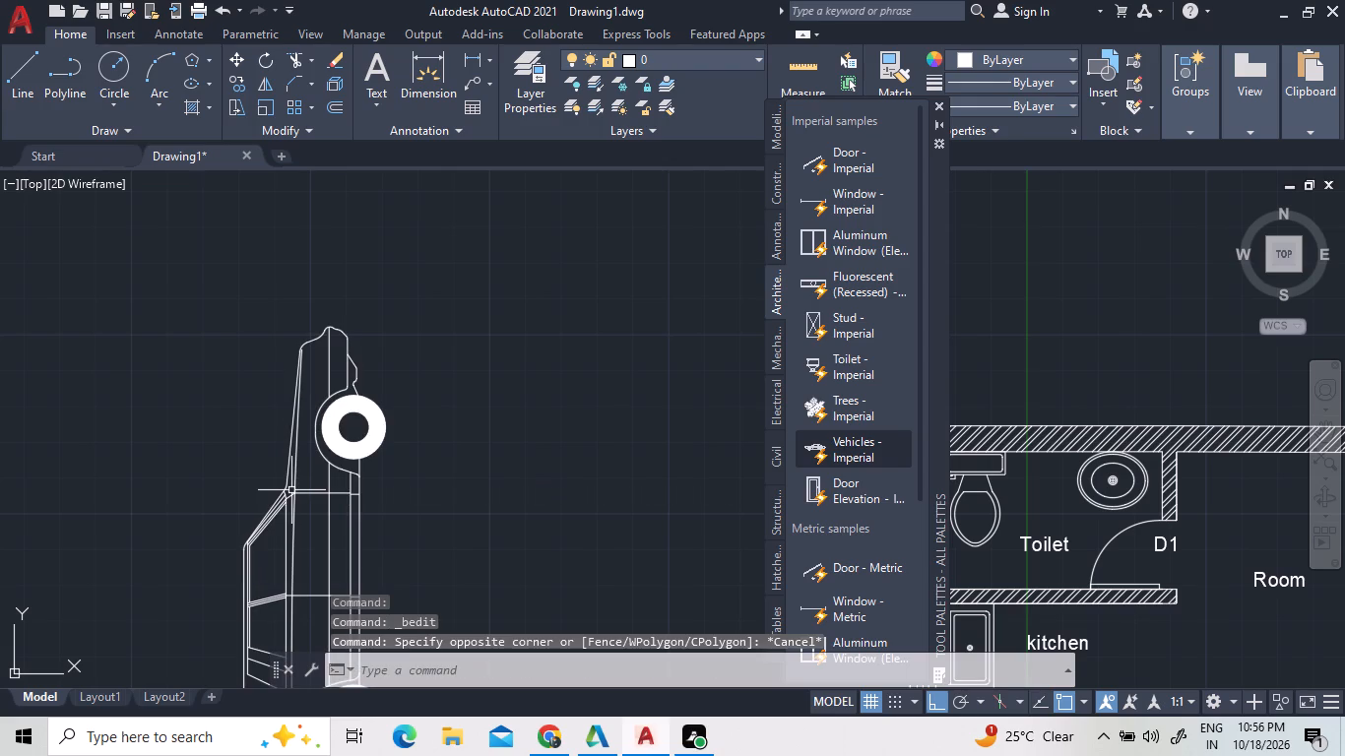
pyautogui.click(290, 490)
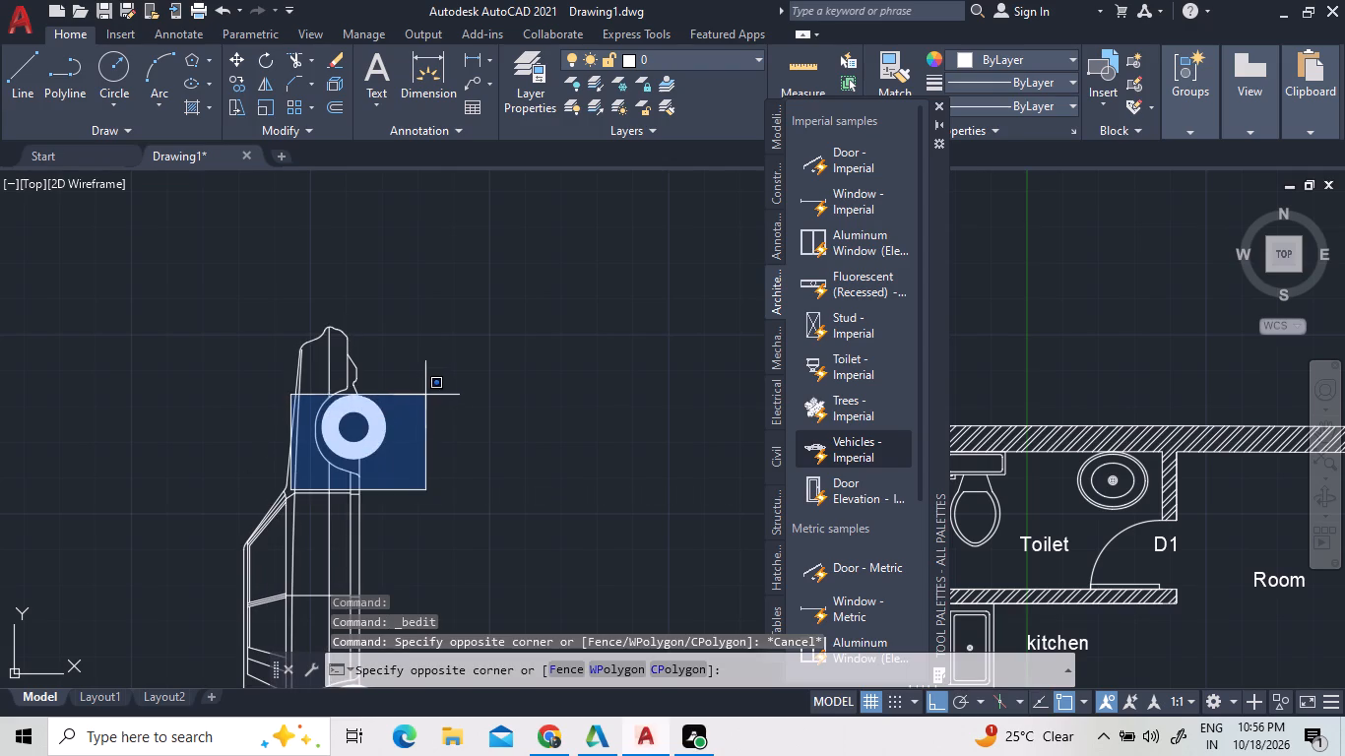
pyautogui.click(422, 398)
pyautogui.doubleClick(938, 103)
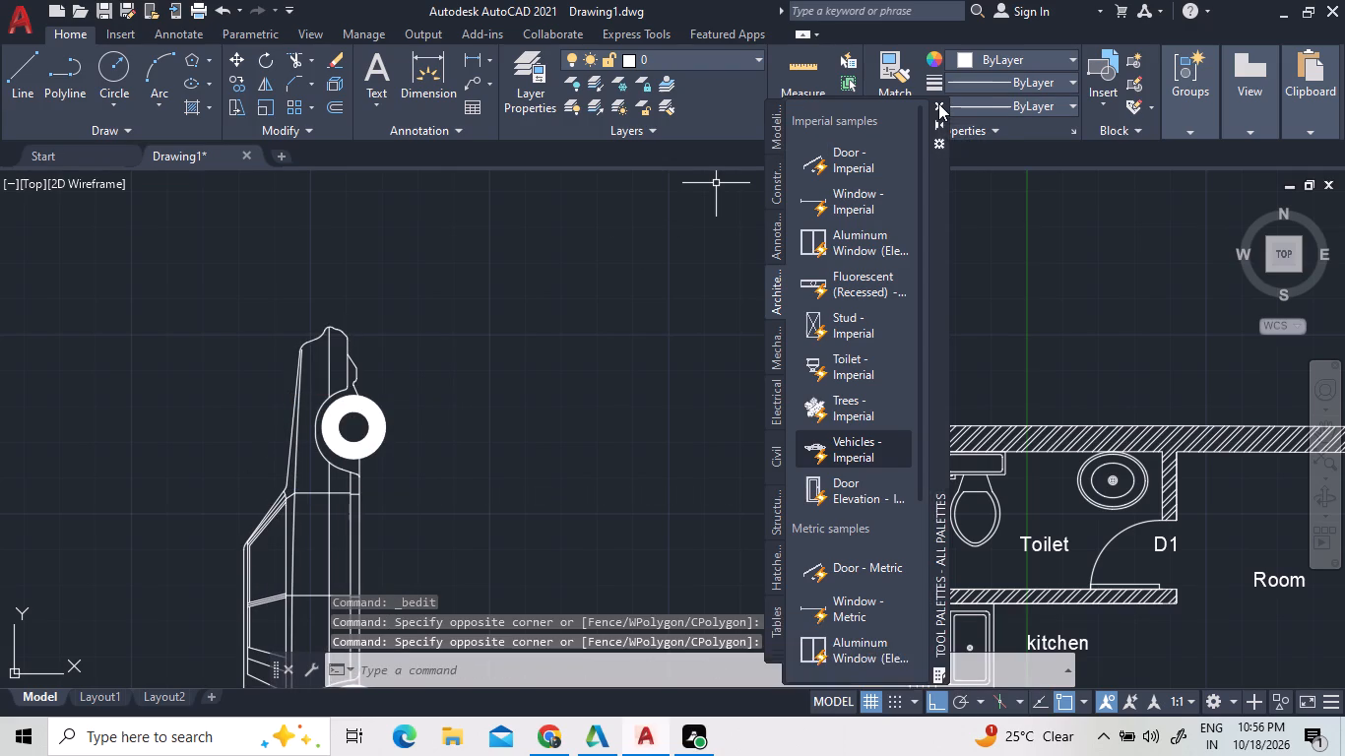
pyautogui.click(353, 451)
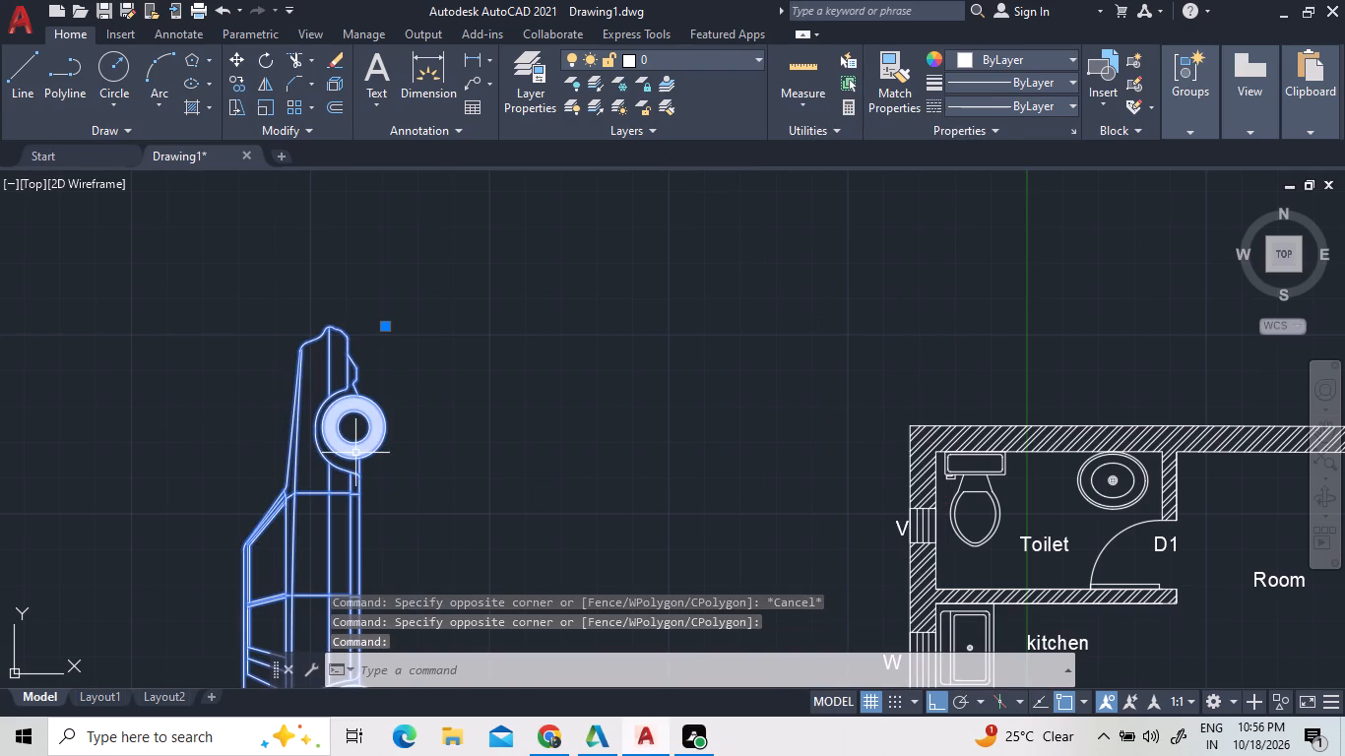
pyautogui.press('Delete')
# Insert the Vehicles - Imperial block from the Architectural tool palette near the plan's north-west corner and close the palettes.
pyautogui.scroll(-3, 355, 468)
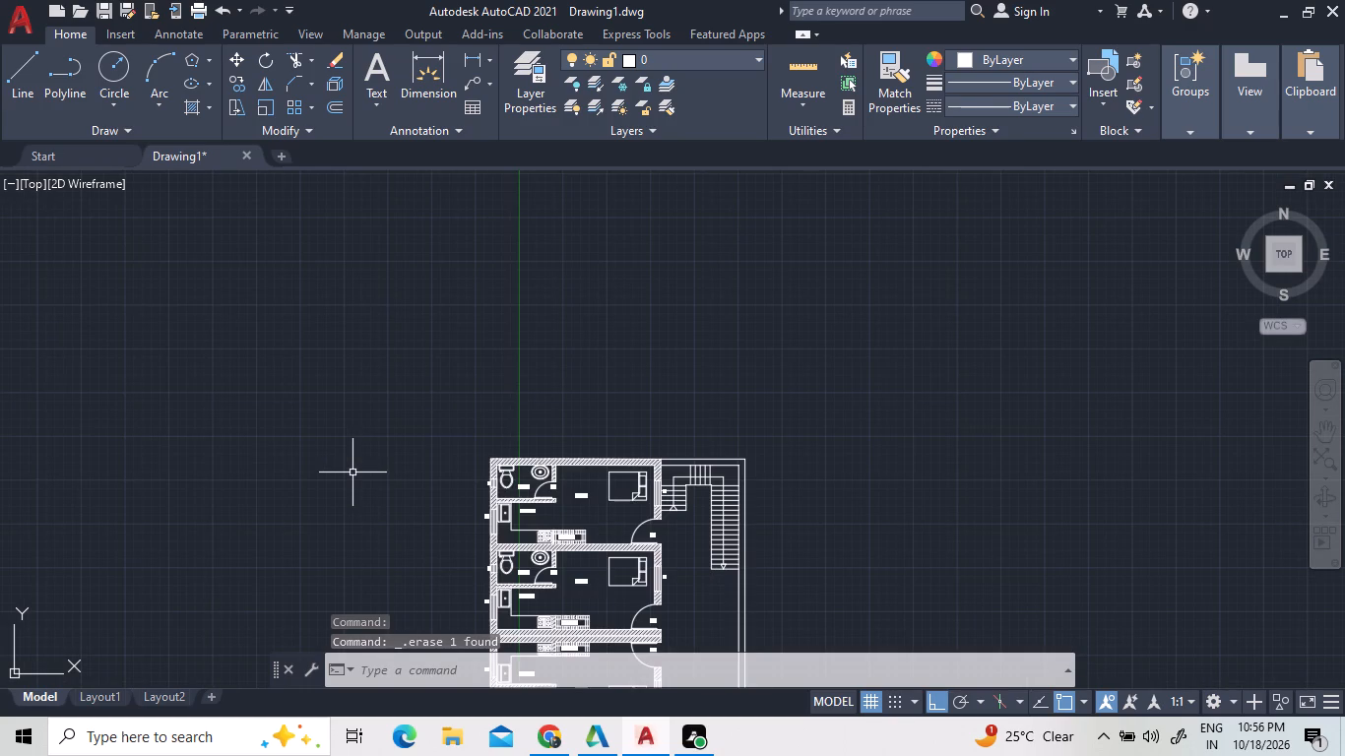
pyautogui.hotkey('ctrl', '3')
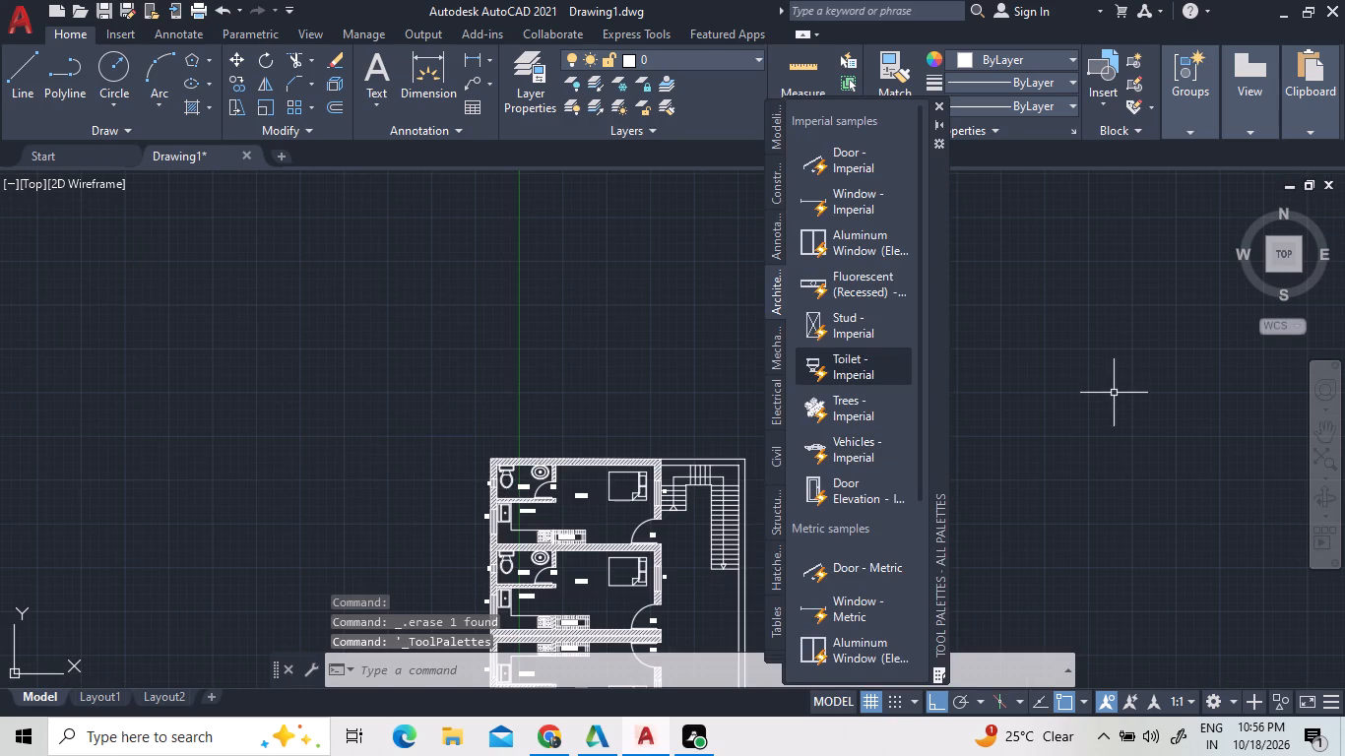
pyautogui.scroll(1, 1021, 390)
pyautogui.scroll(1, 898, 296)
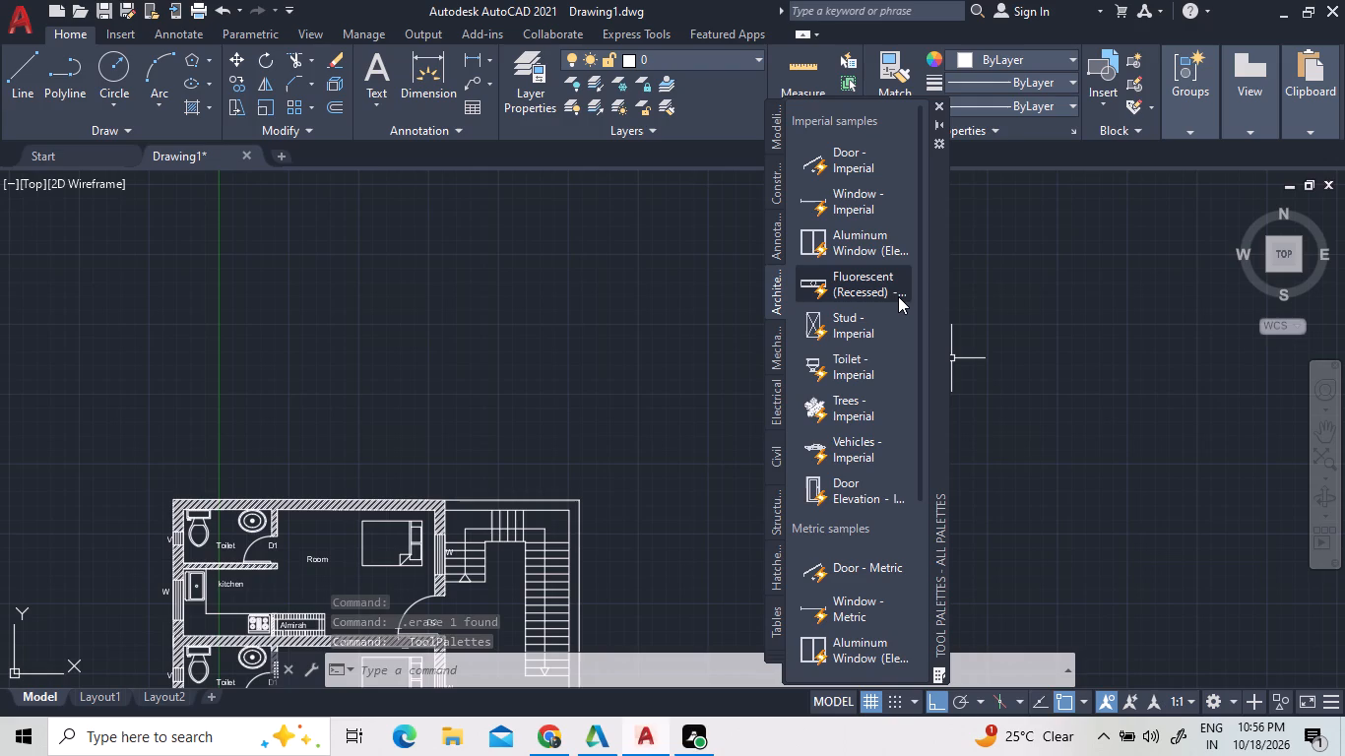
pyautogui.scroll(1, 898, 296)
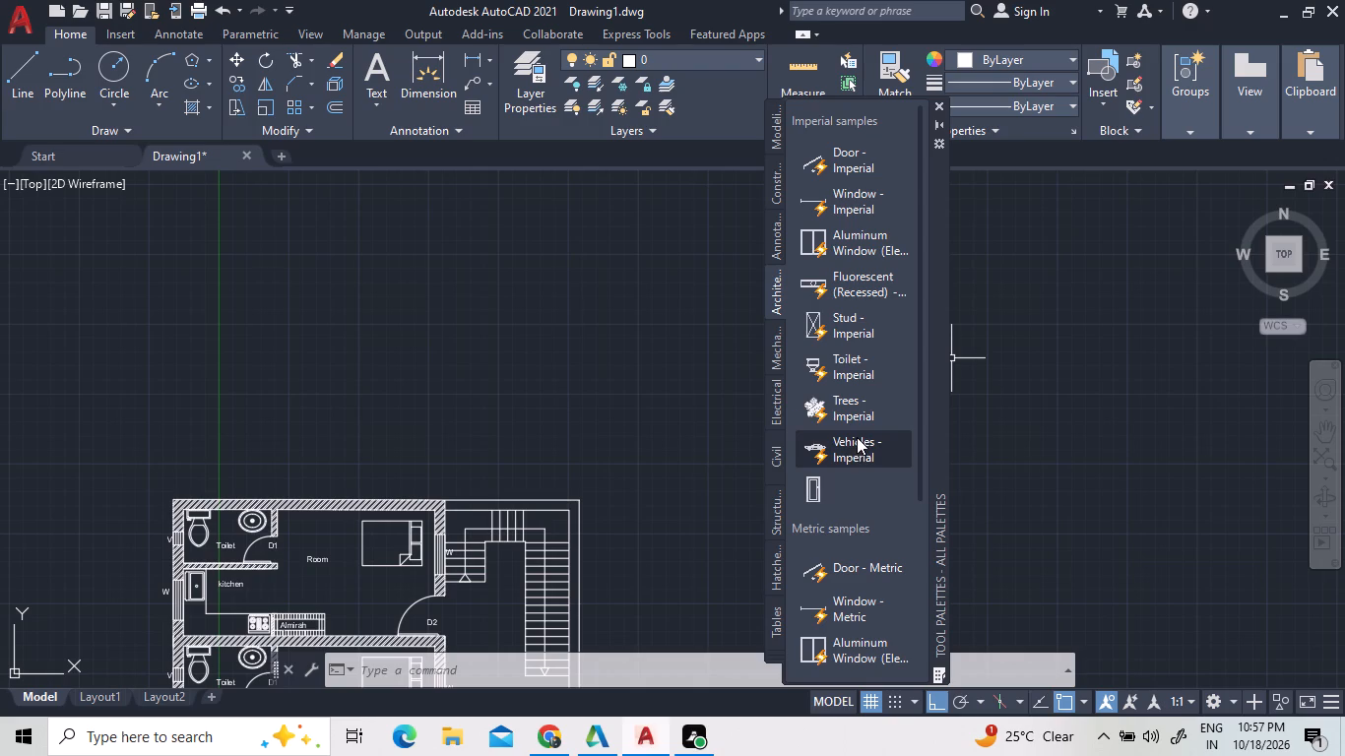
pyautogui.scroll(-1, 857, 437)
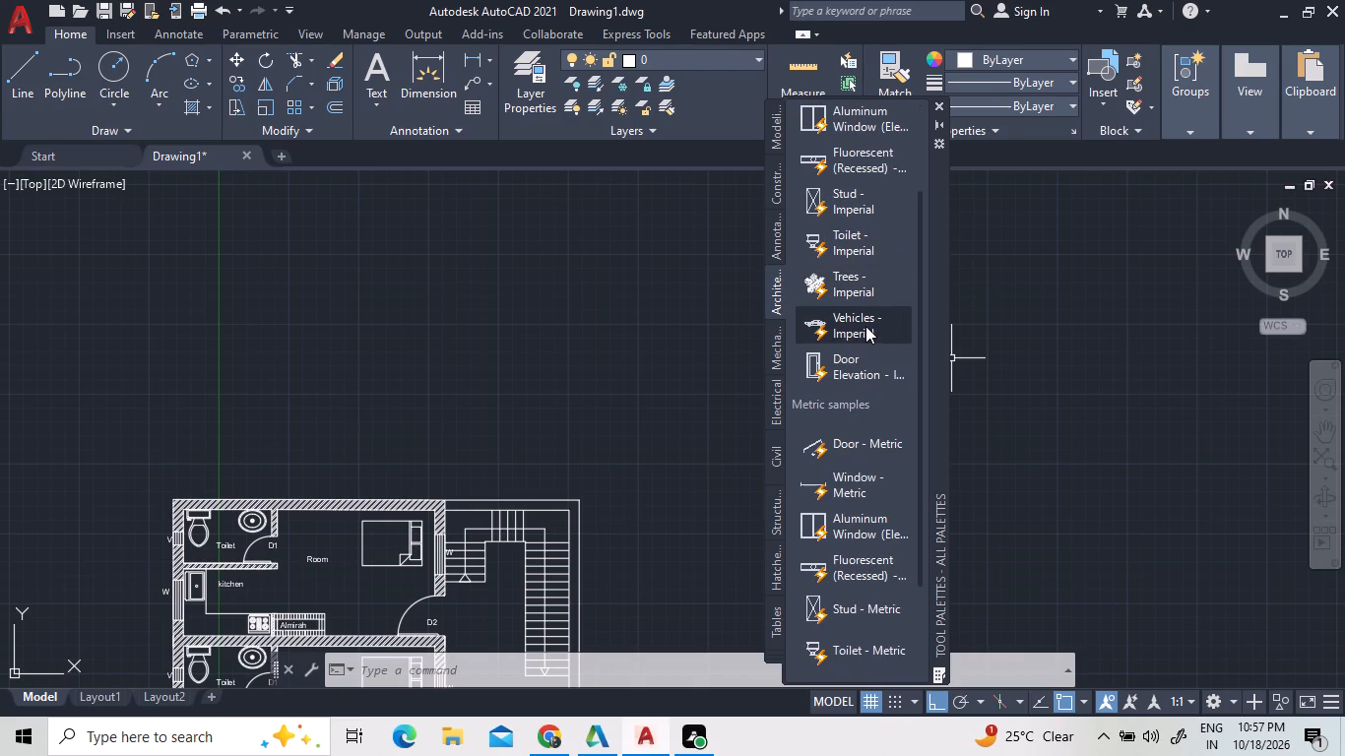
pyautogui.moveTo(865, 327); pyautogui.dragTo(495, 341)
pyautogui.click(495, 341)
pyautogui.doubleClick(495, 341)
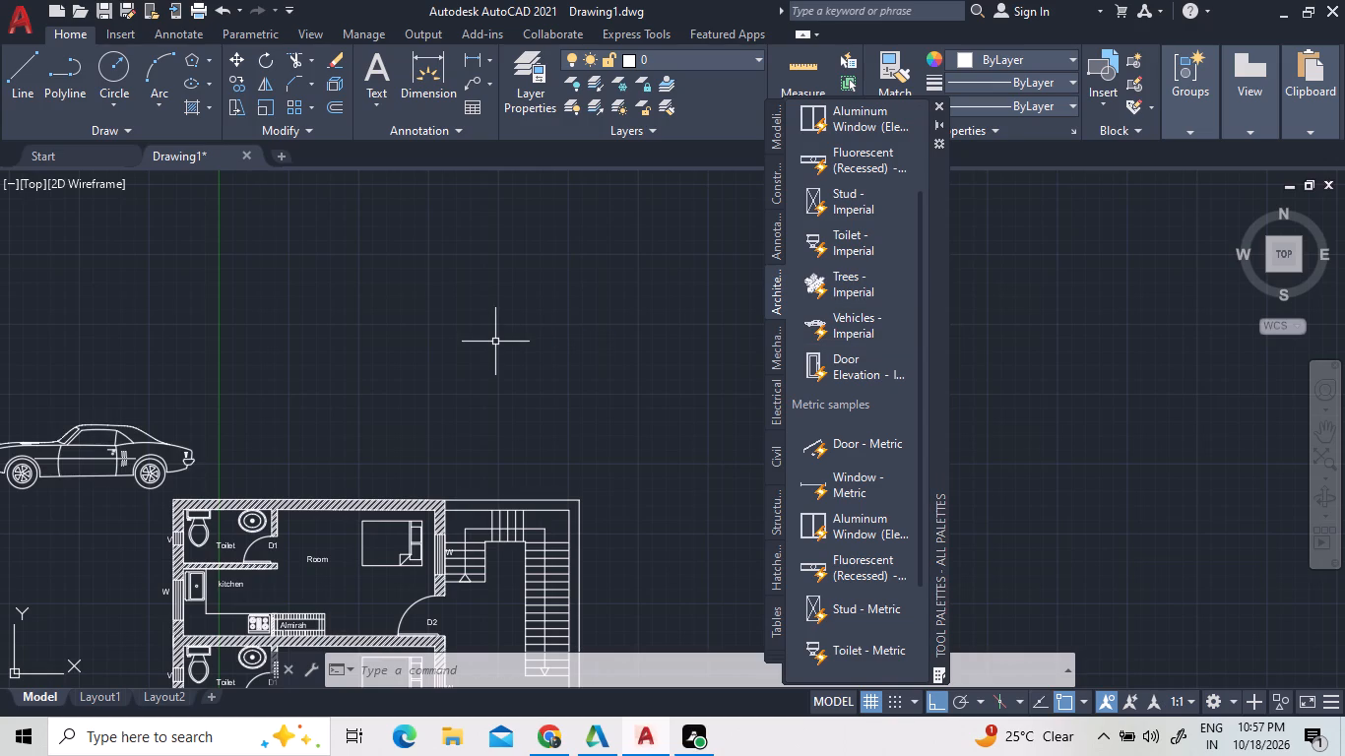
pyautogui.scroll(-3, 509, 334)
pyautogui.scroll(1, 400, 364)
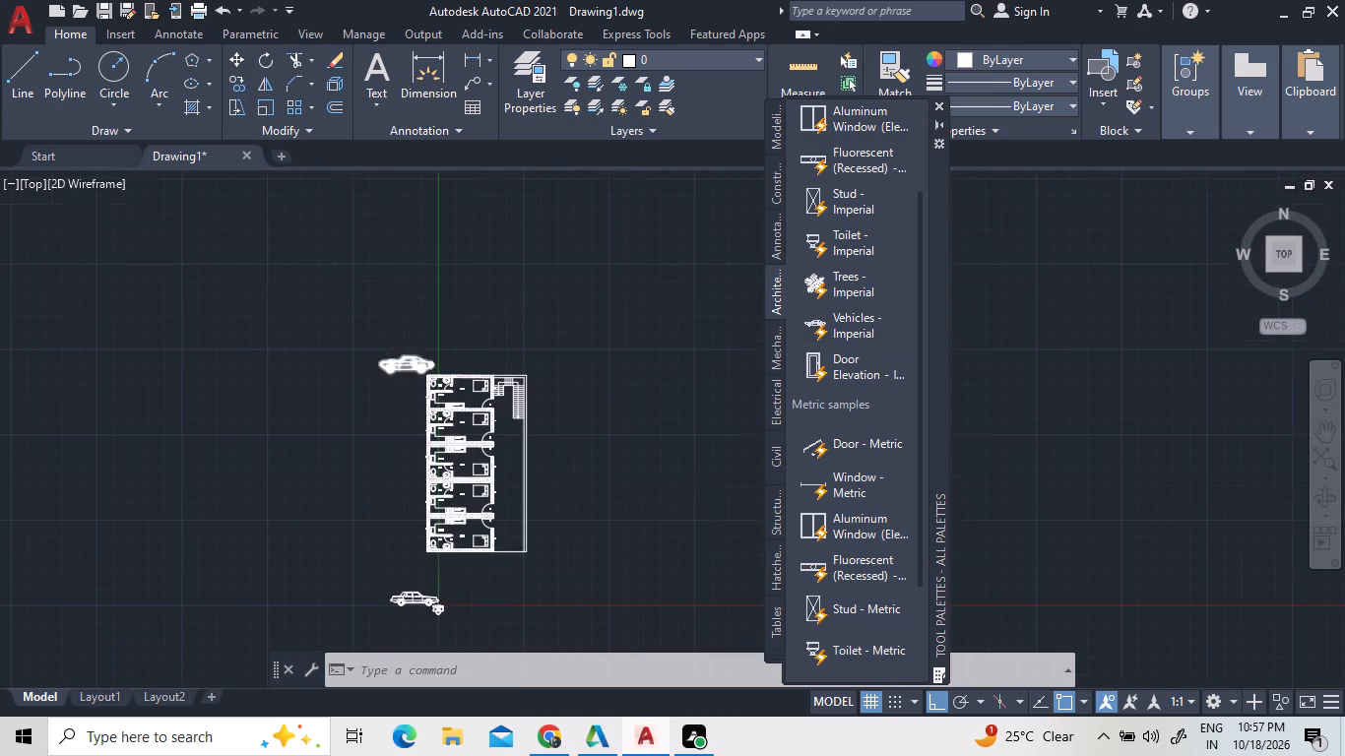
pyautogui.scroll(1, 400, 364)
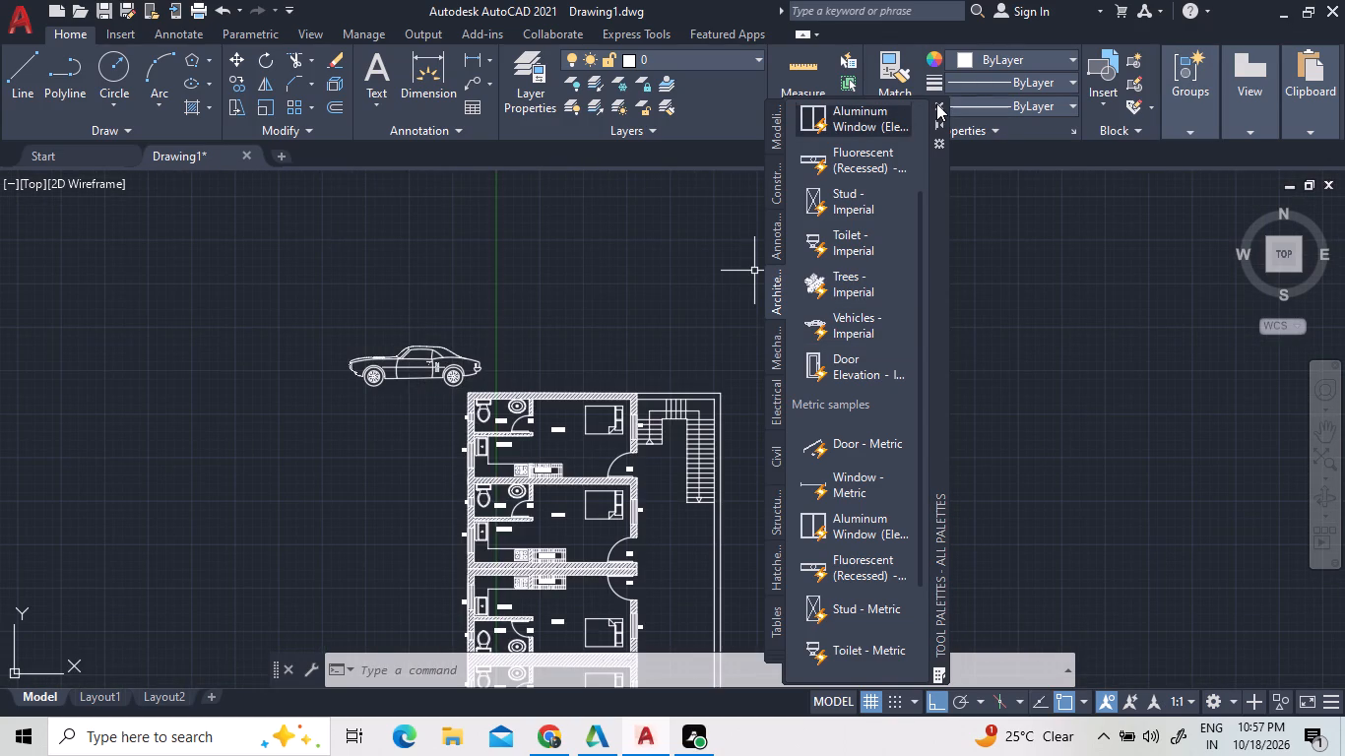
pyautogui.click(936, 103)
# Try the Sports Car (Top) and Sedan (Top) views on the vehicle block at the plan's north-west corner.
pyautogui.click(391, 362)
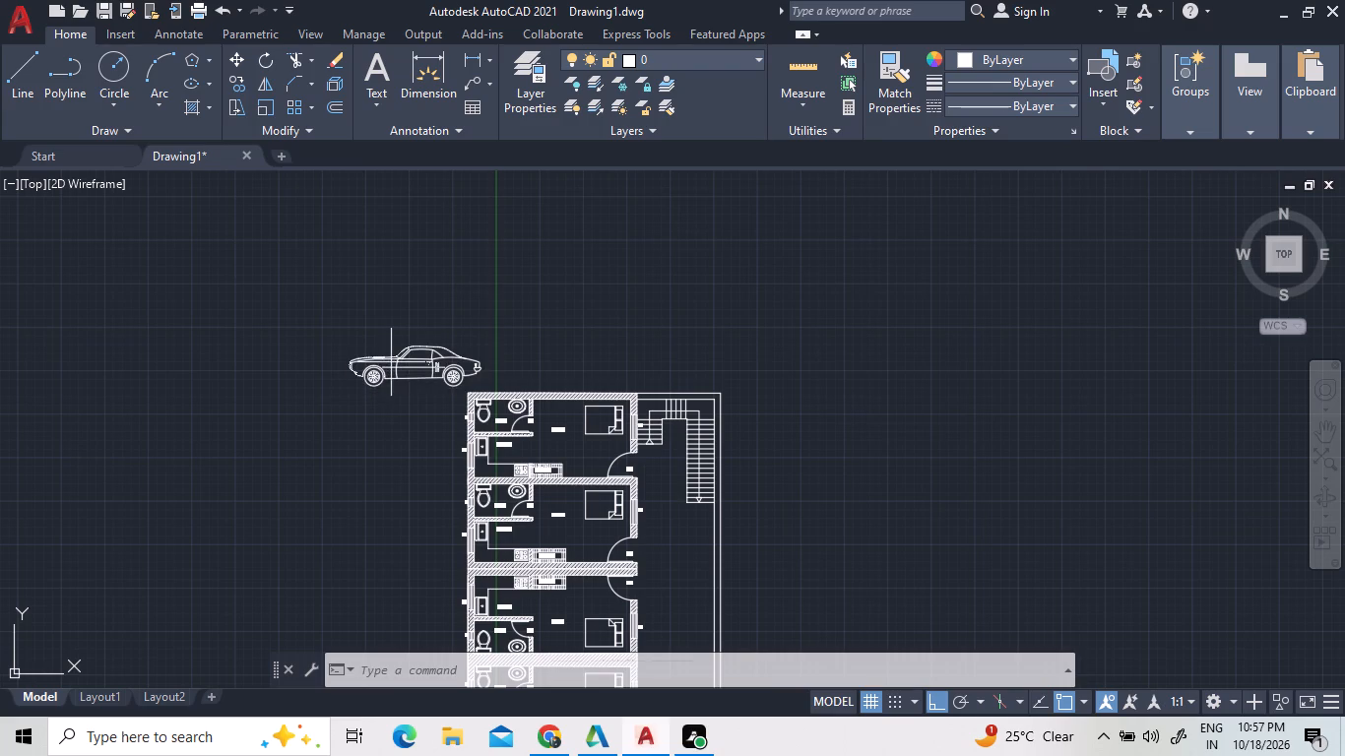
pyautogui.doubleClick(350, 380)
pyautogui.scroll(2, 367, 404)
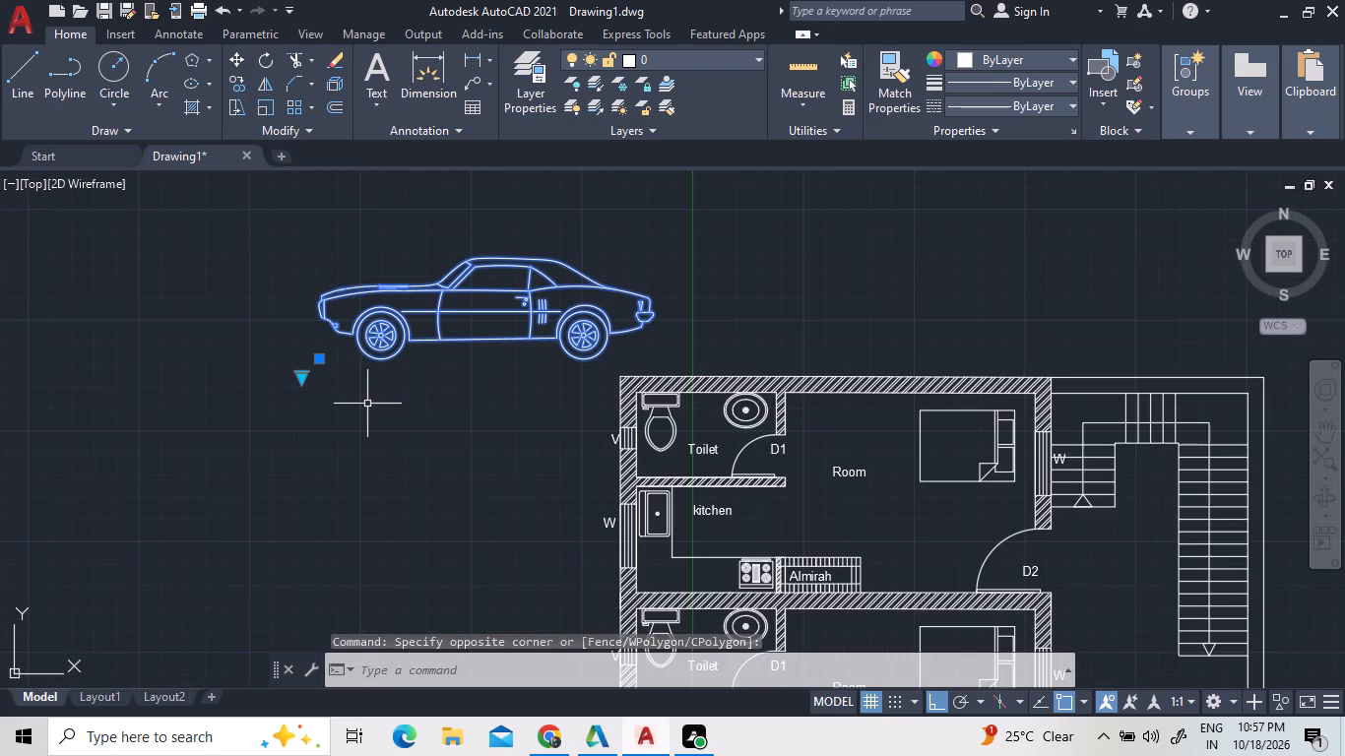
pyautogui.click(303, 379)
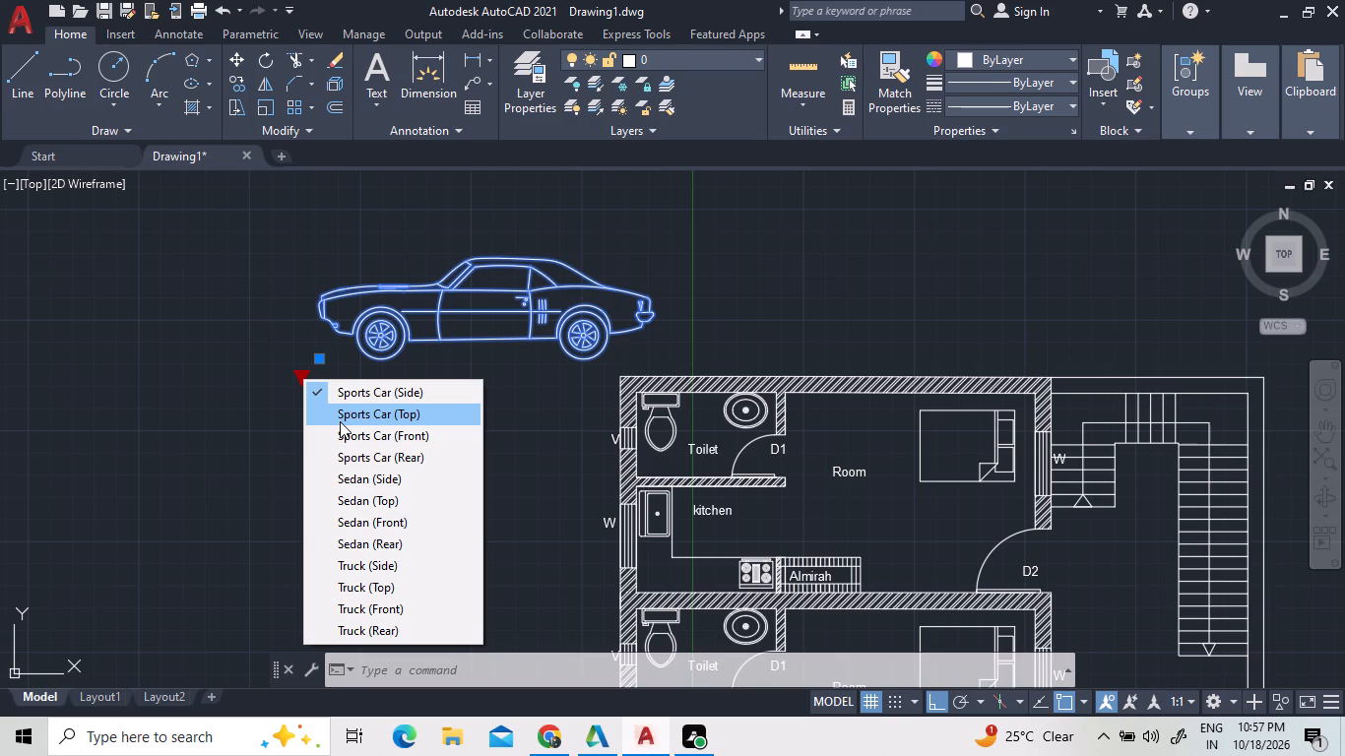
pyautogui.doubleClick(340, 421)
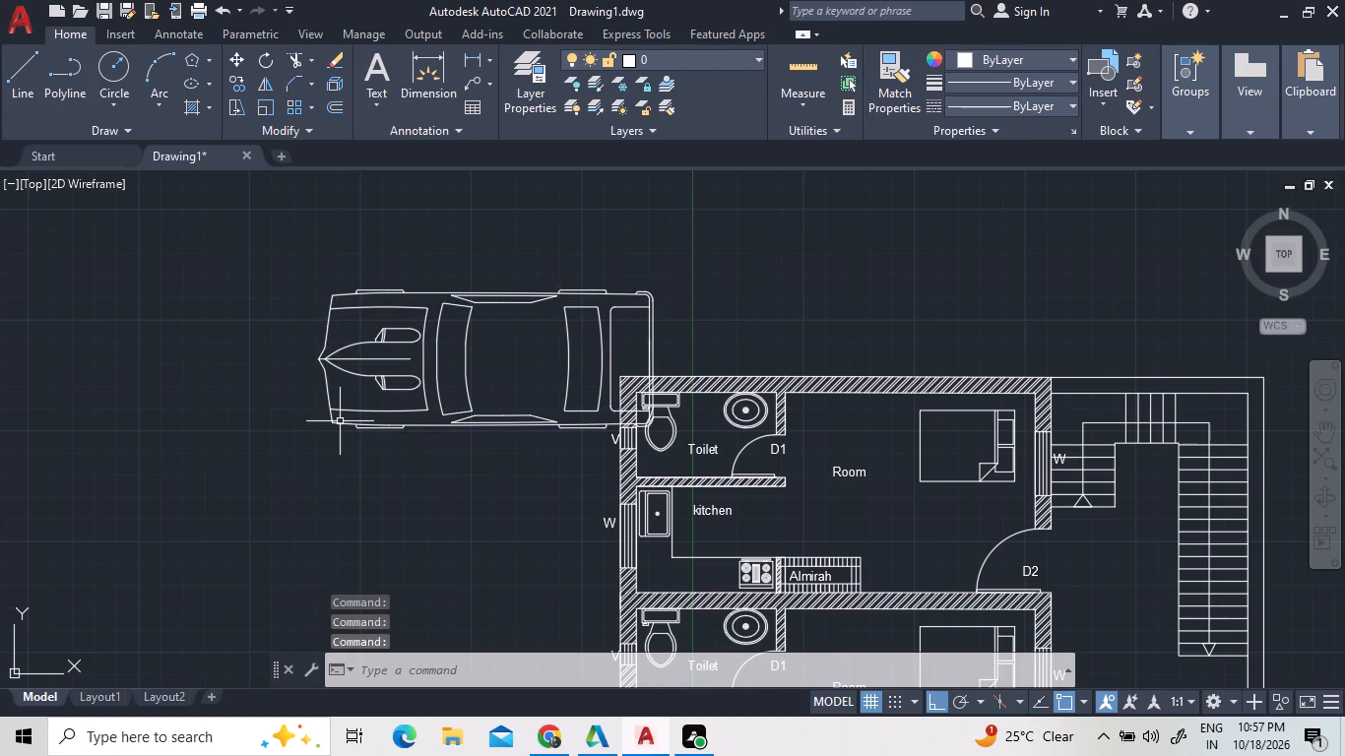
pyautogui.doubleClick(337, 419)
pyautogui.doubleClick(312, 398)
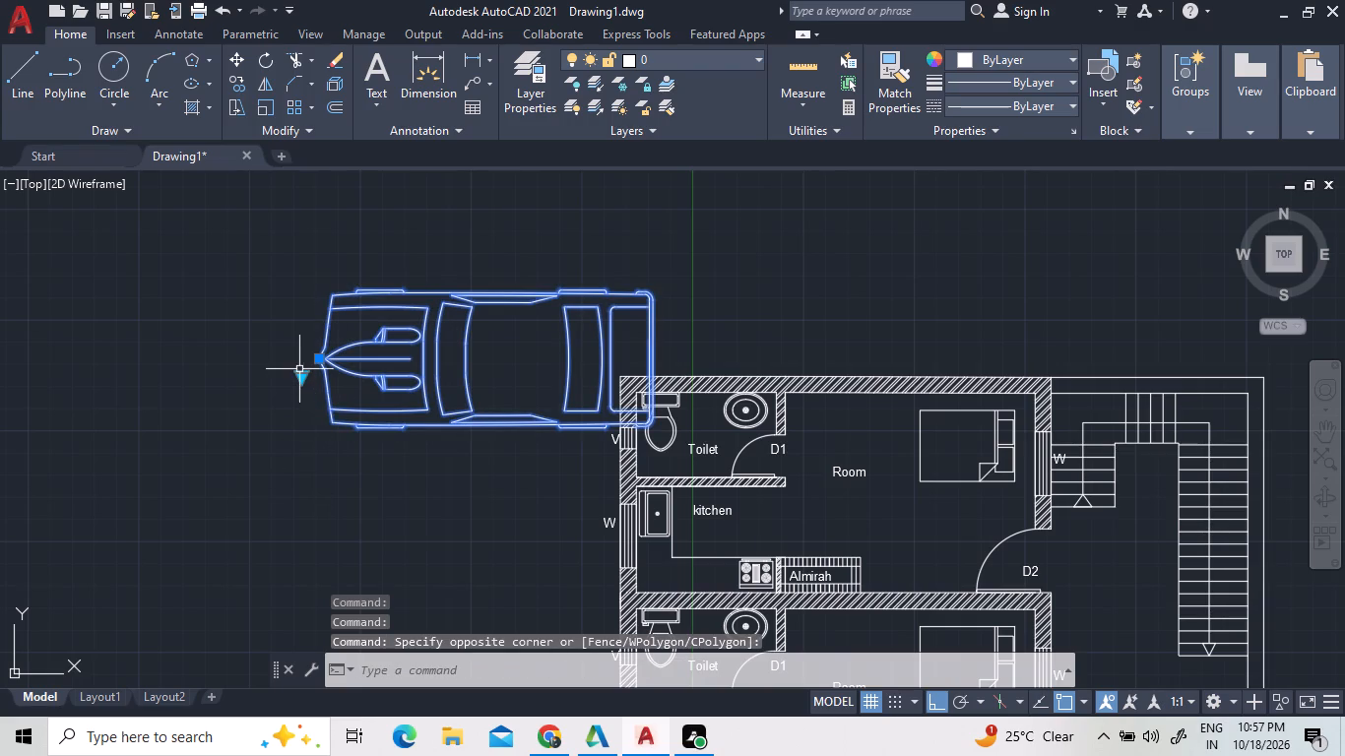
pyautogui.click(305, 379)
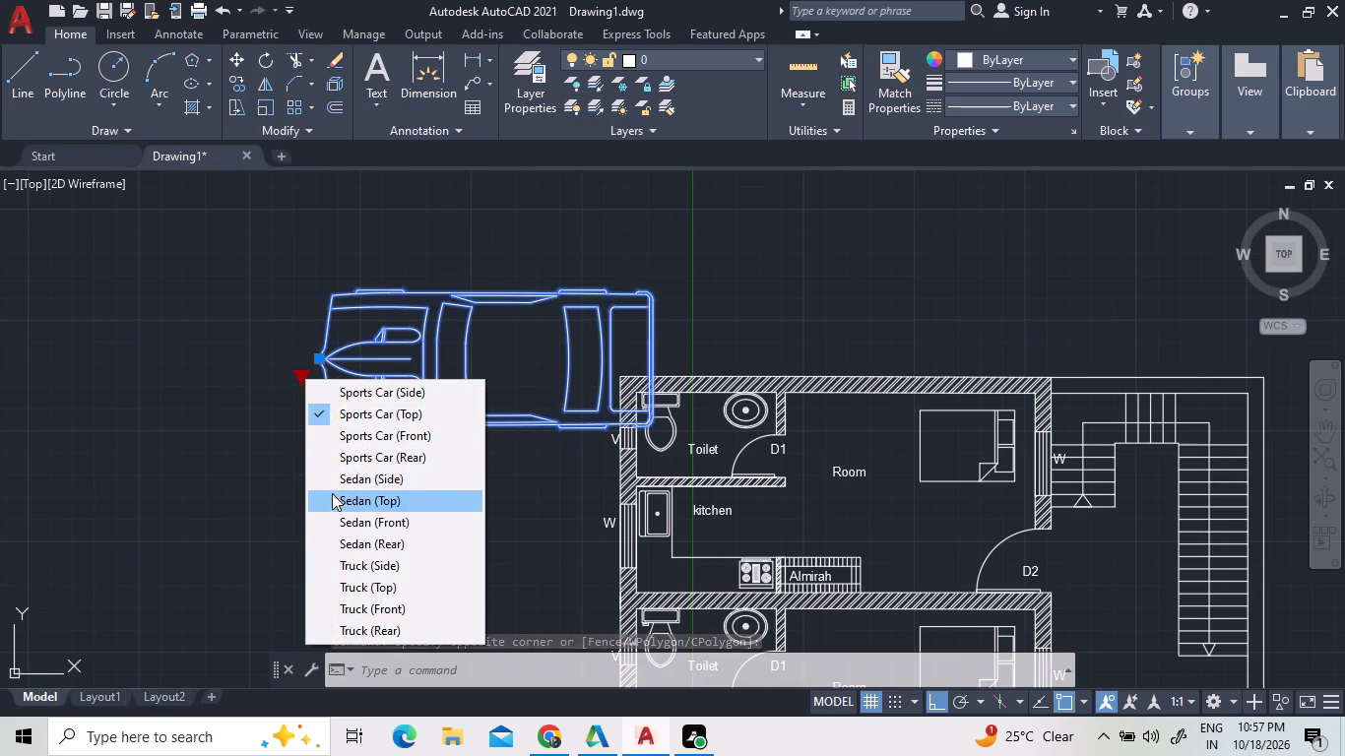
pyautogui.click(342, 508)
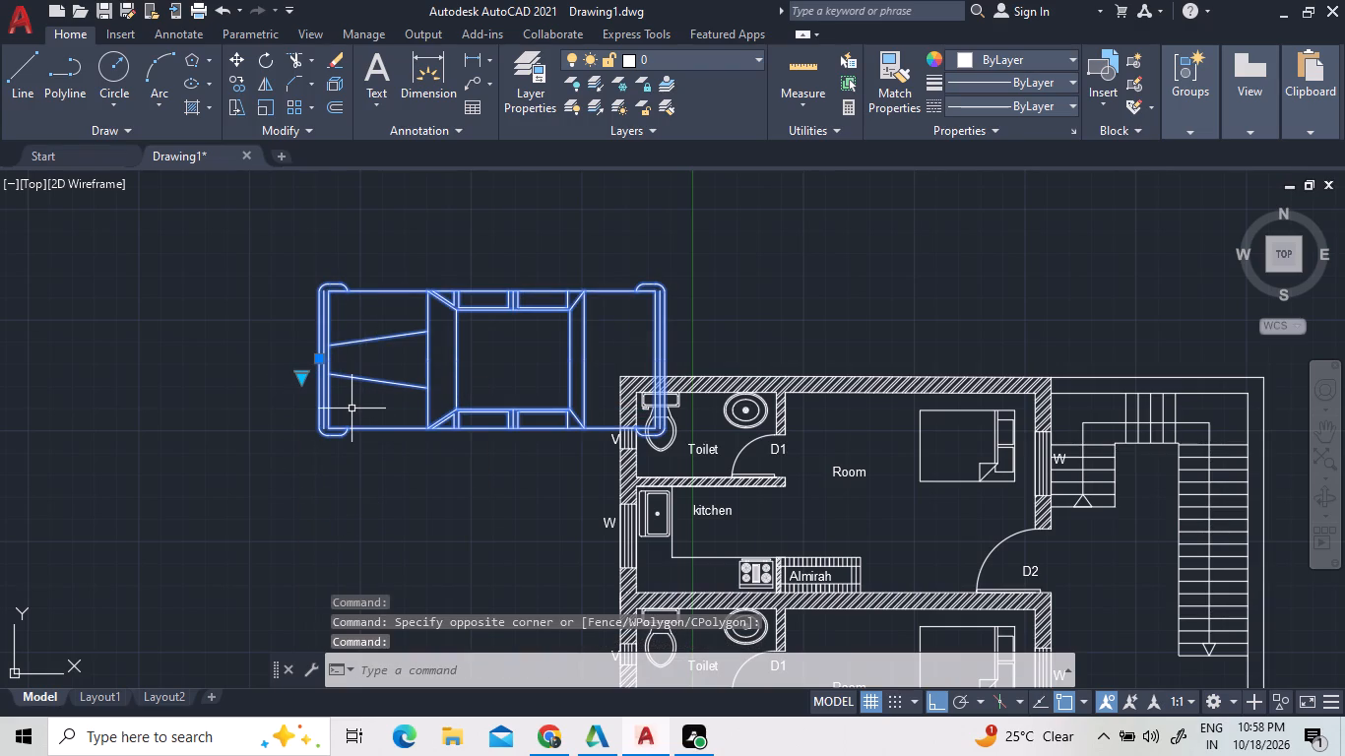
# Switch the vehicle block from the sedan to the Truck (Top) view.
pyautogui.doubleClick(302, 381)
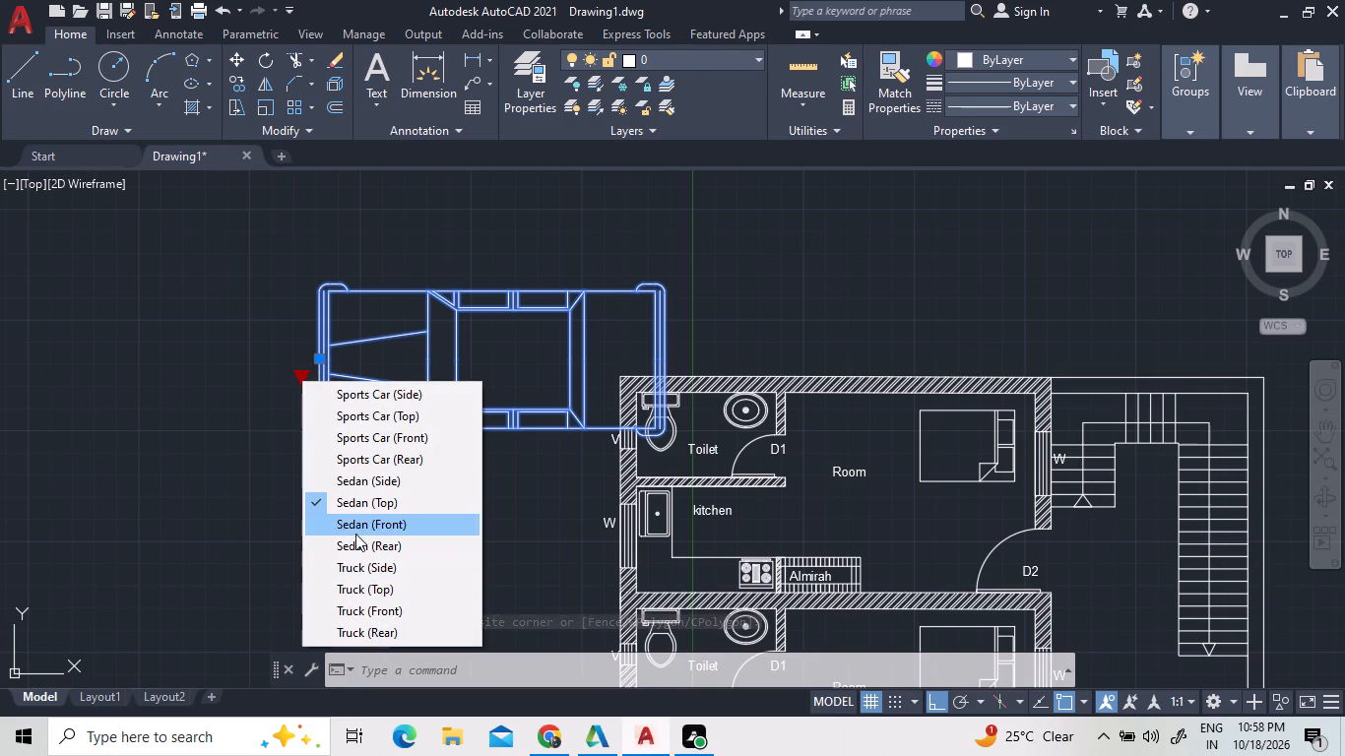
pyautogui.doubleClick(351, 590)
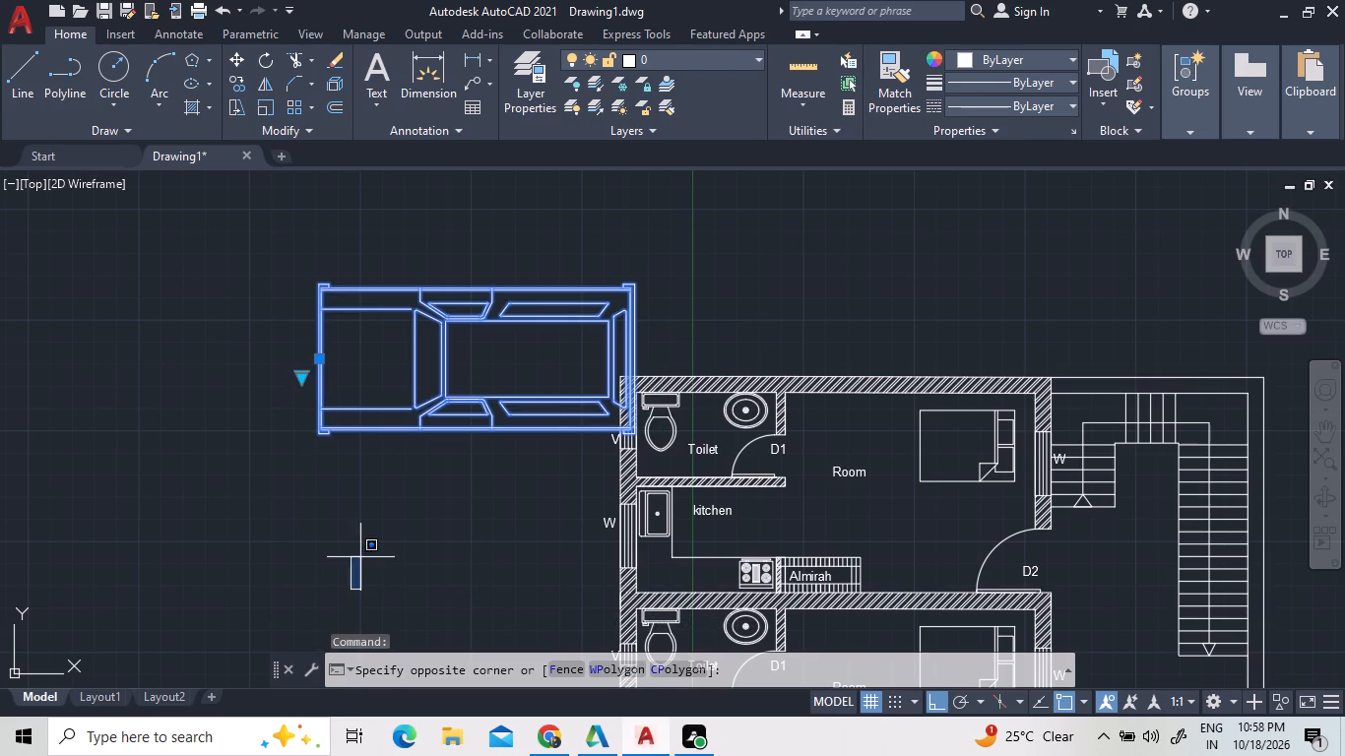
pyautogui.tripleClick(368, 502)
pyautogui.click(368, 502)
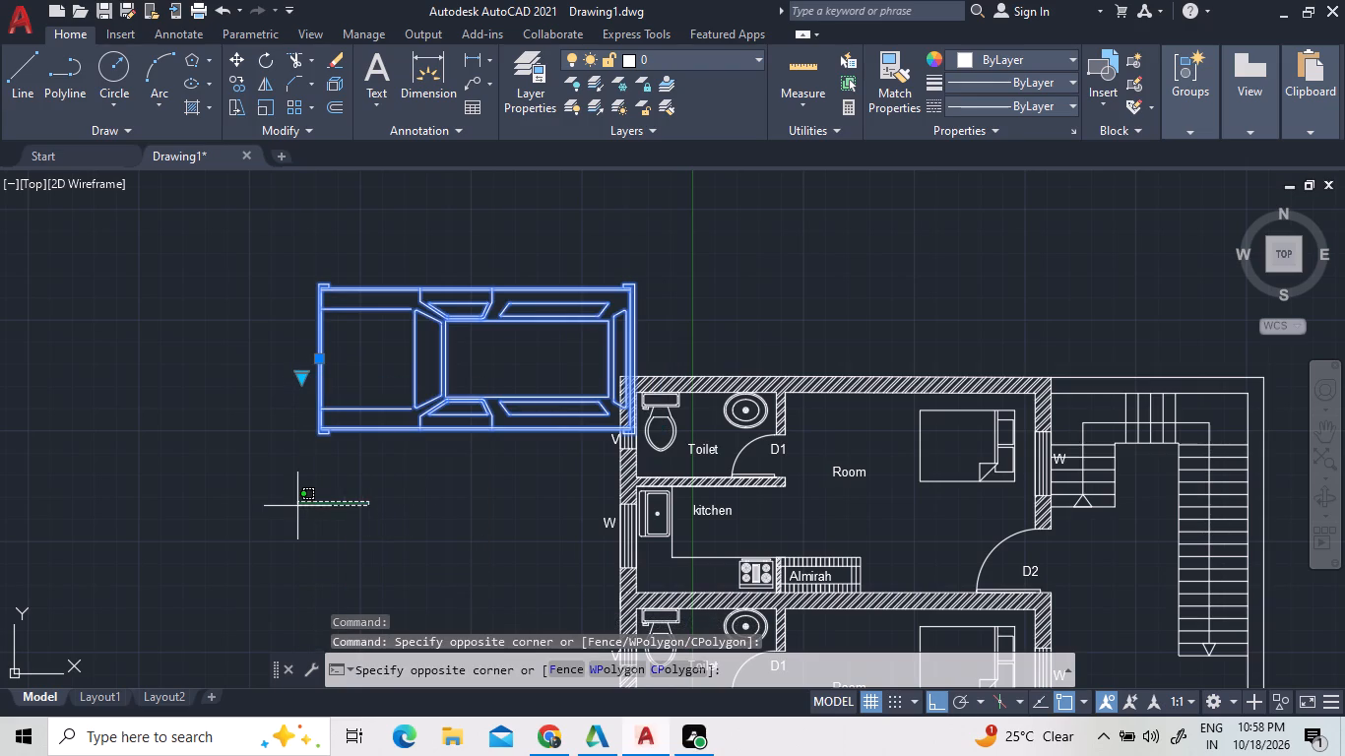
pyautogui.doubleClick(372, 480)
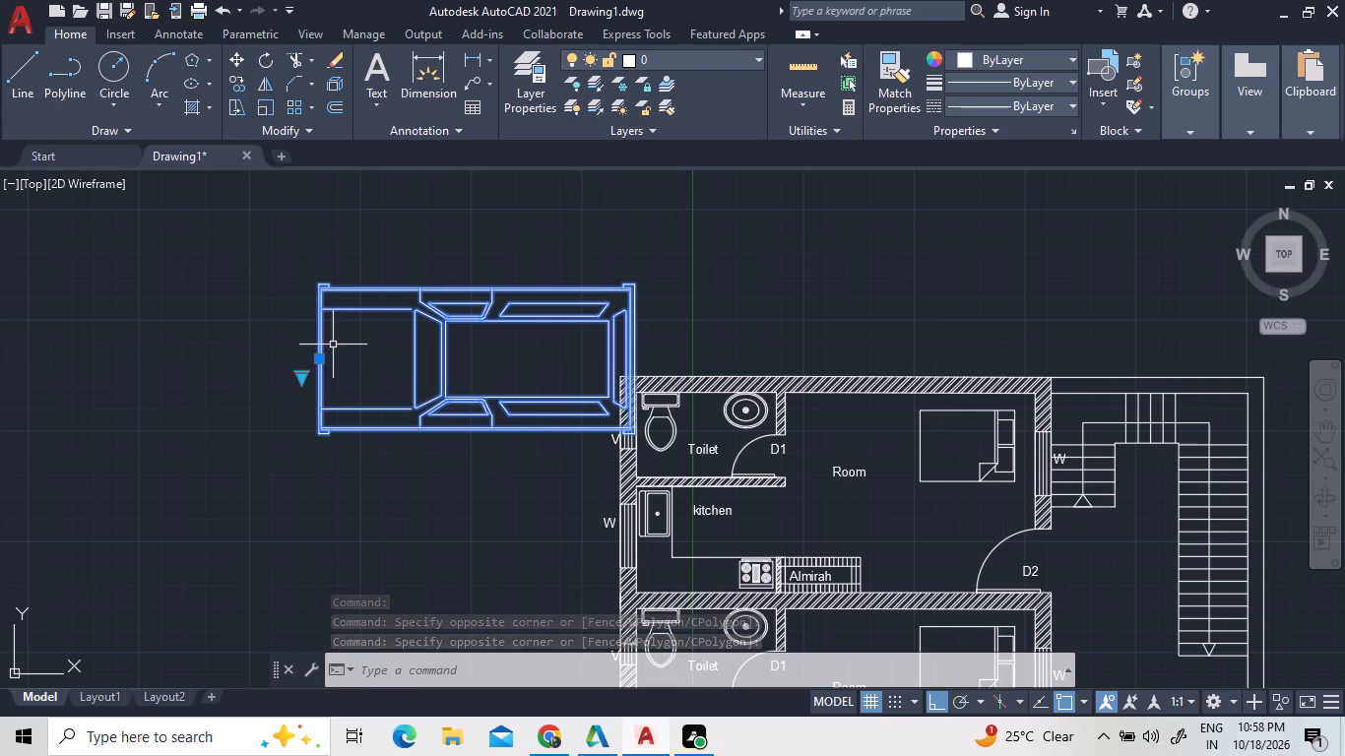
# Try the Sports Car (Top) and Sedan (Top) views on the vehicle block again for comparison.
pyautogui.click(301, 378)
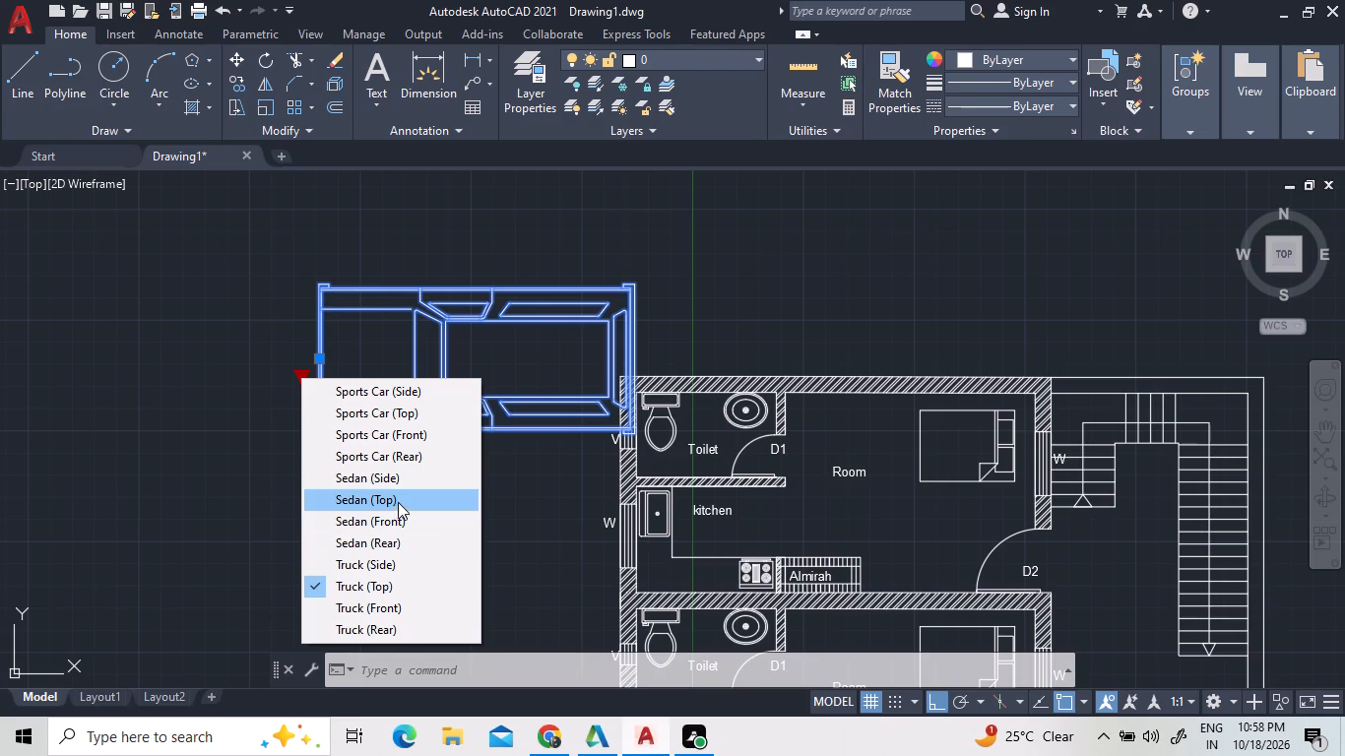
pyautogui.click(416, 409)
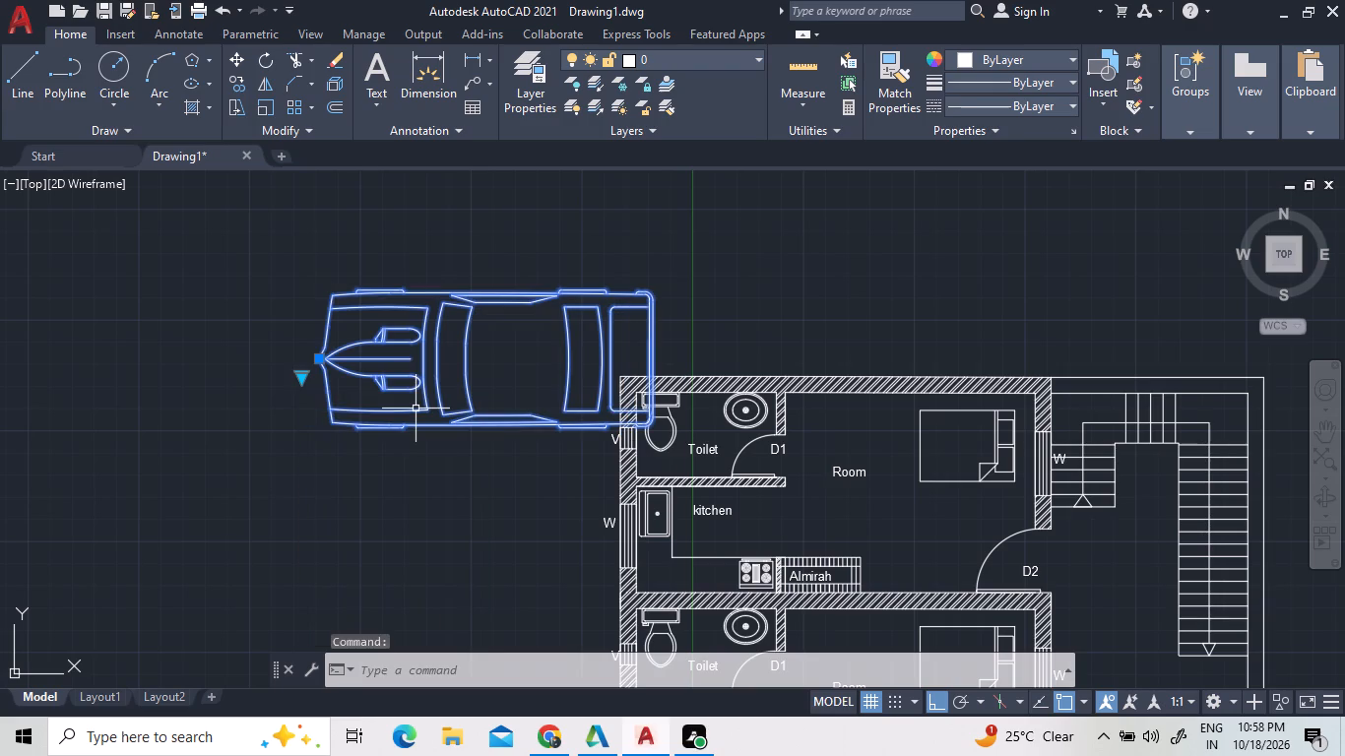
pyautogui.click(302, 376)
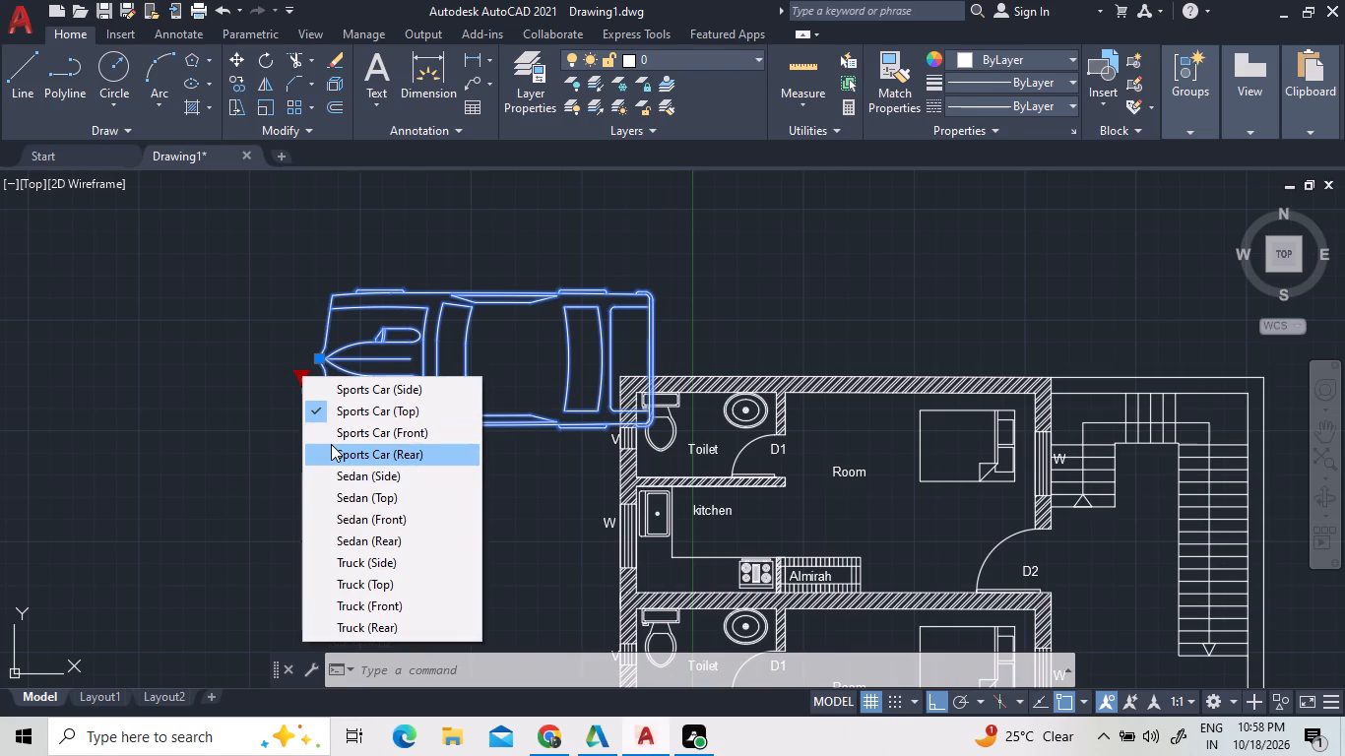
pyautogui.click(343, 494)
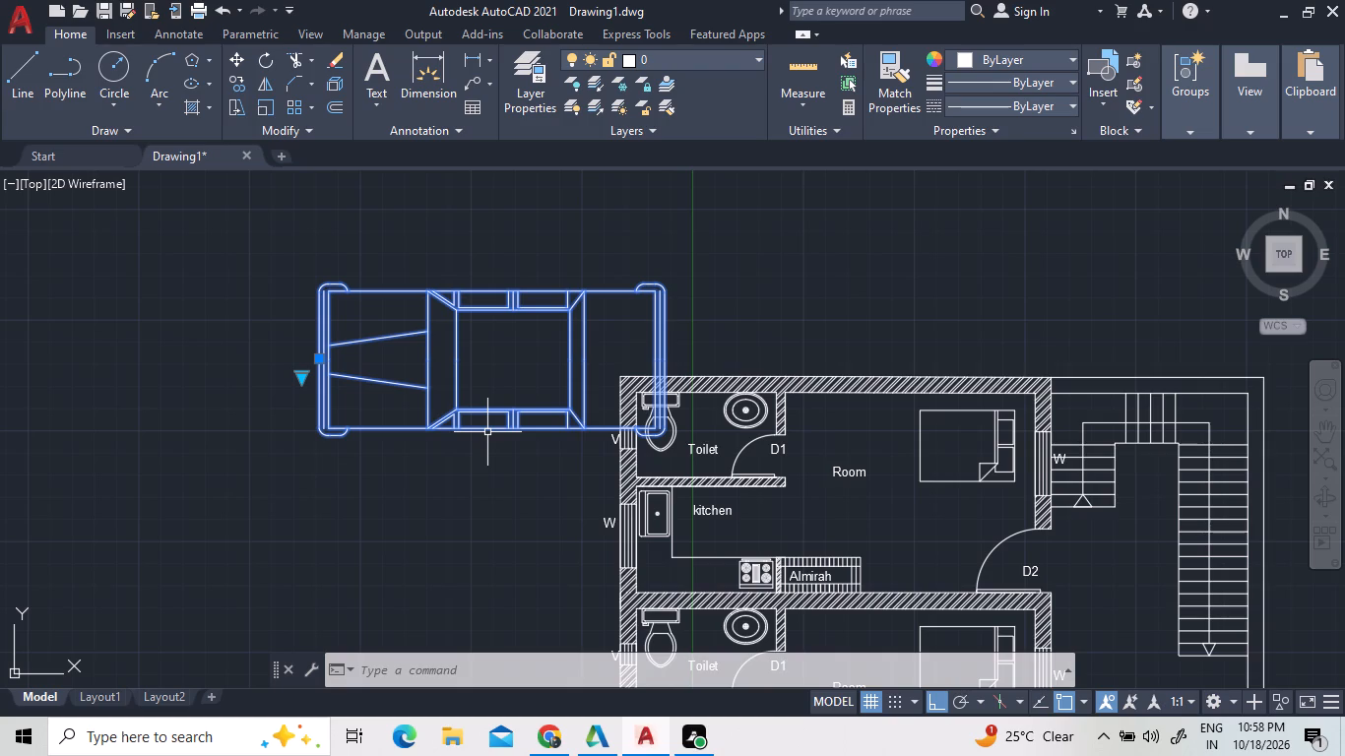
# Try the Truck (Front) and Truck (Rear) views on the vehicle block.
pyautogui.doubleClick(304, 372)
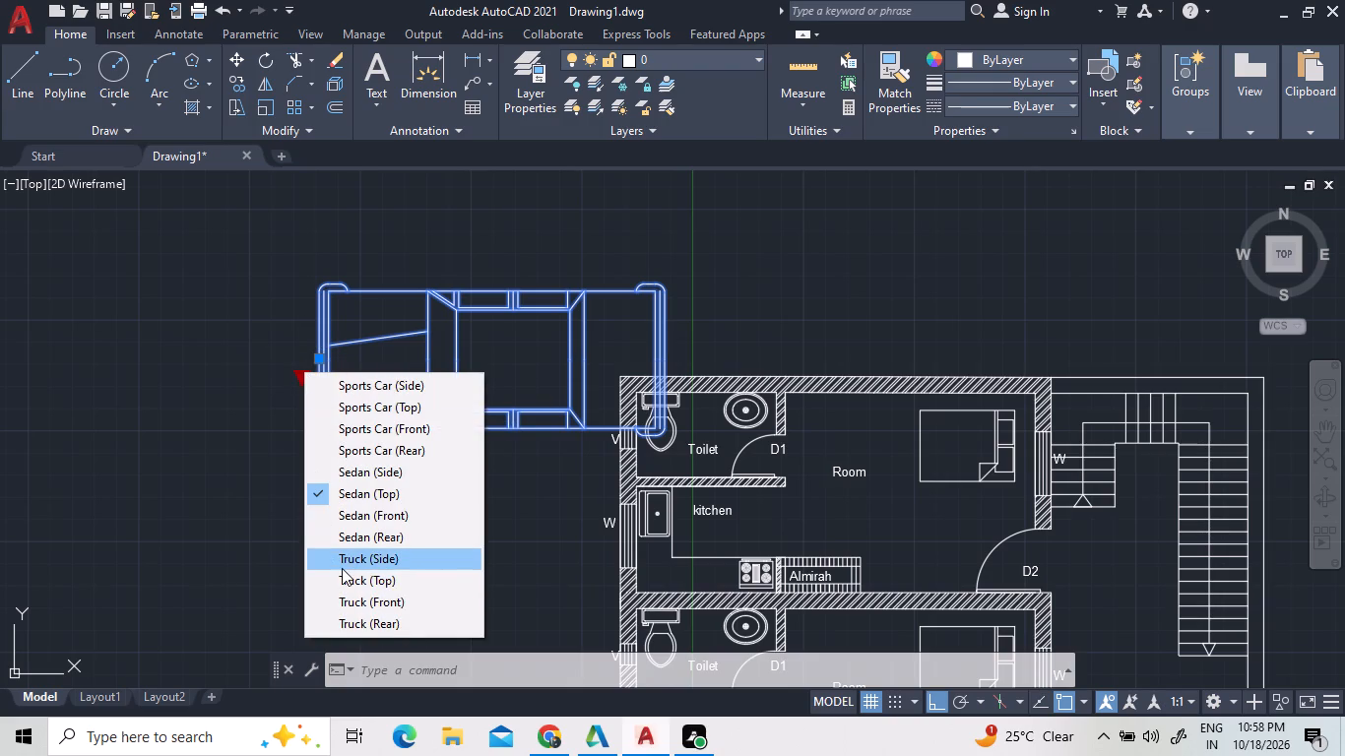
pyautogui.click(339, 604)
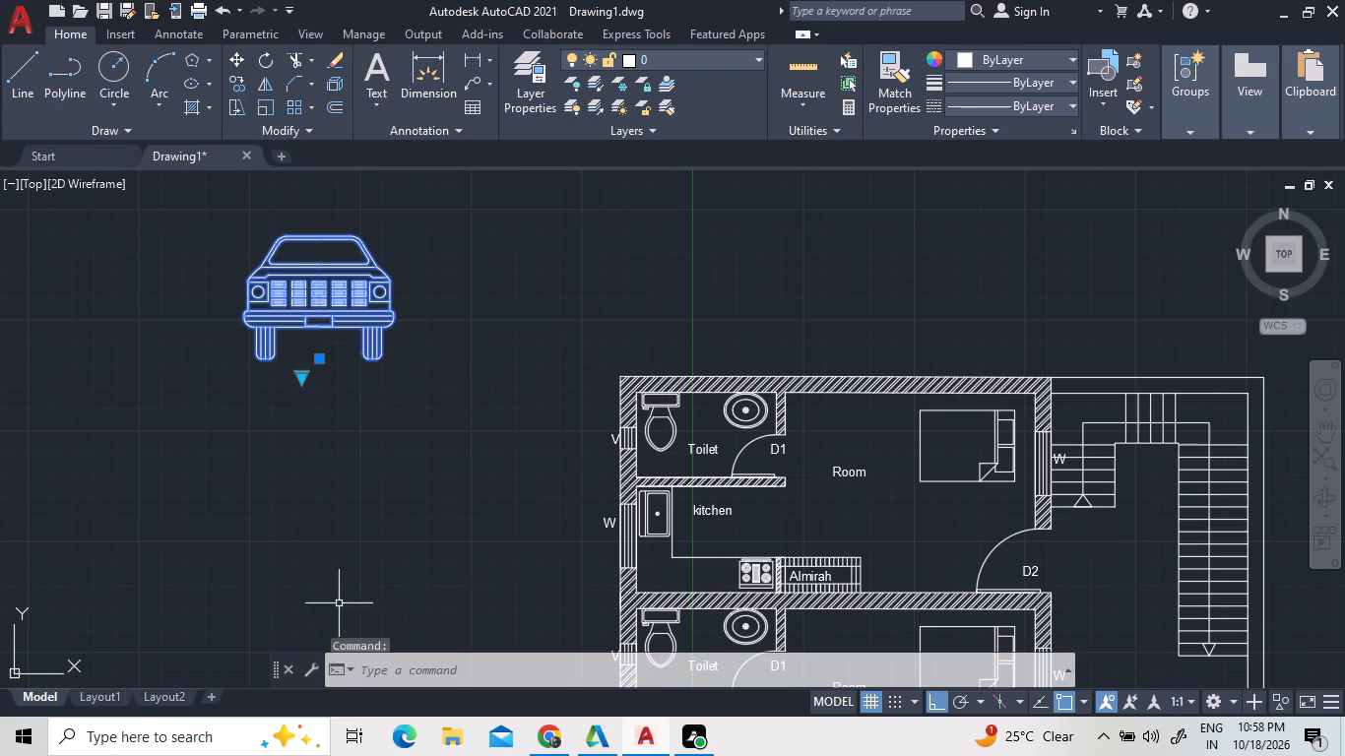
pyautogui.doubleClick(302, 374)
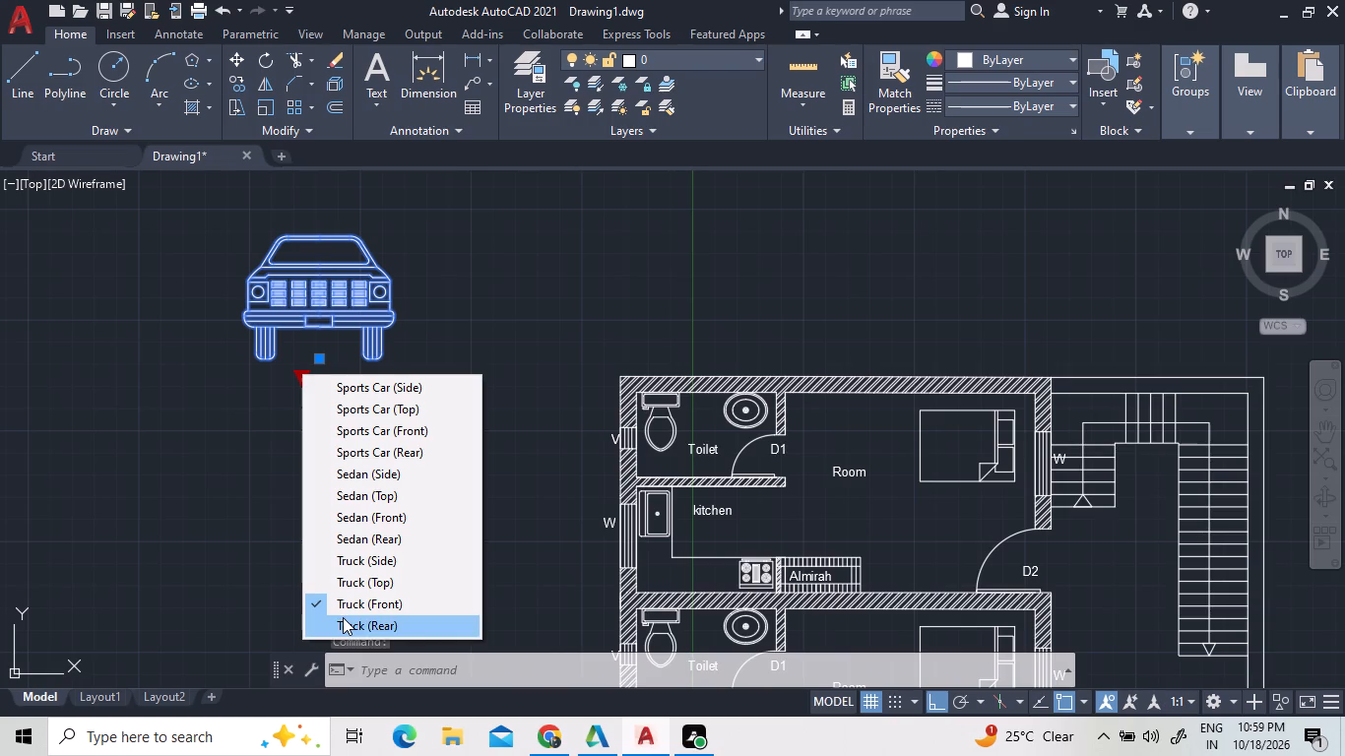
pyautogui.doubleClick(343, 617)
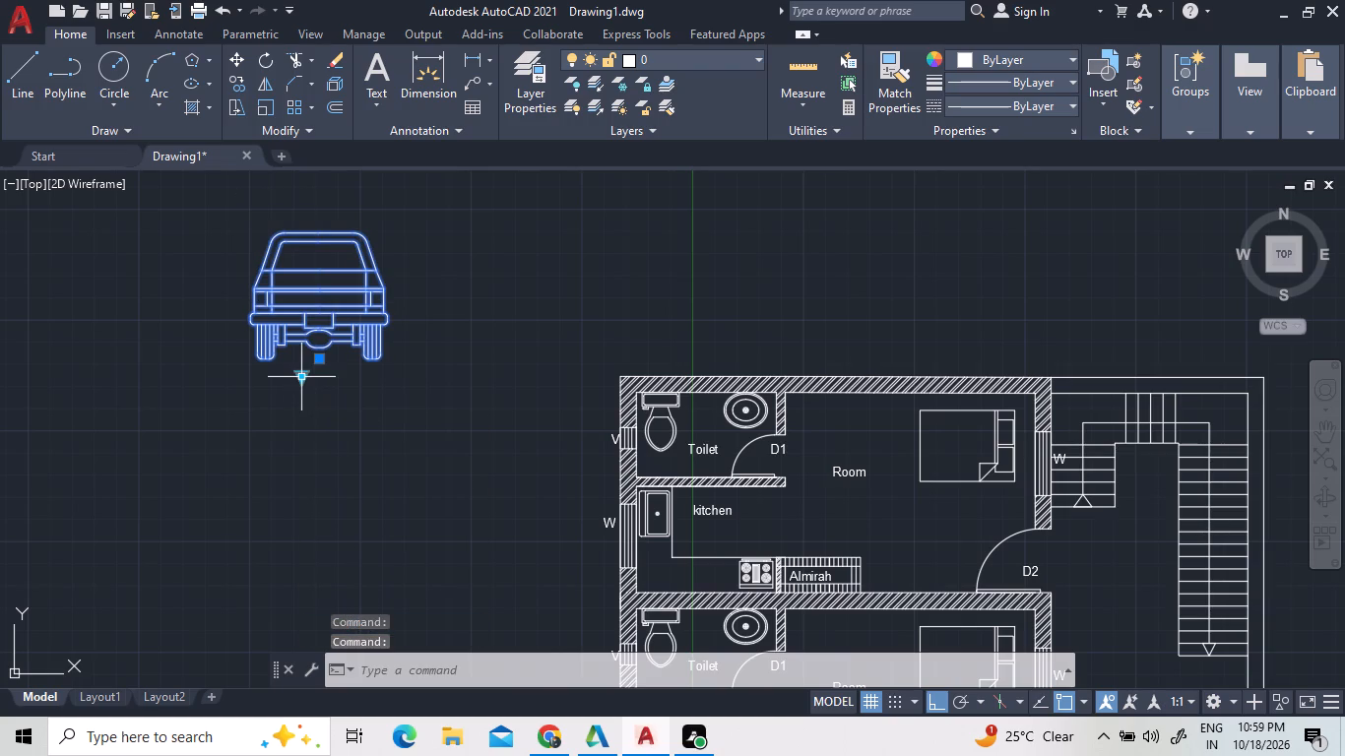
# Set the vehicle block's visibility state to Truck (Top).
pyautogui.click(302, 373)
pyautogui.click(344, 579)
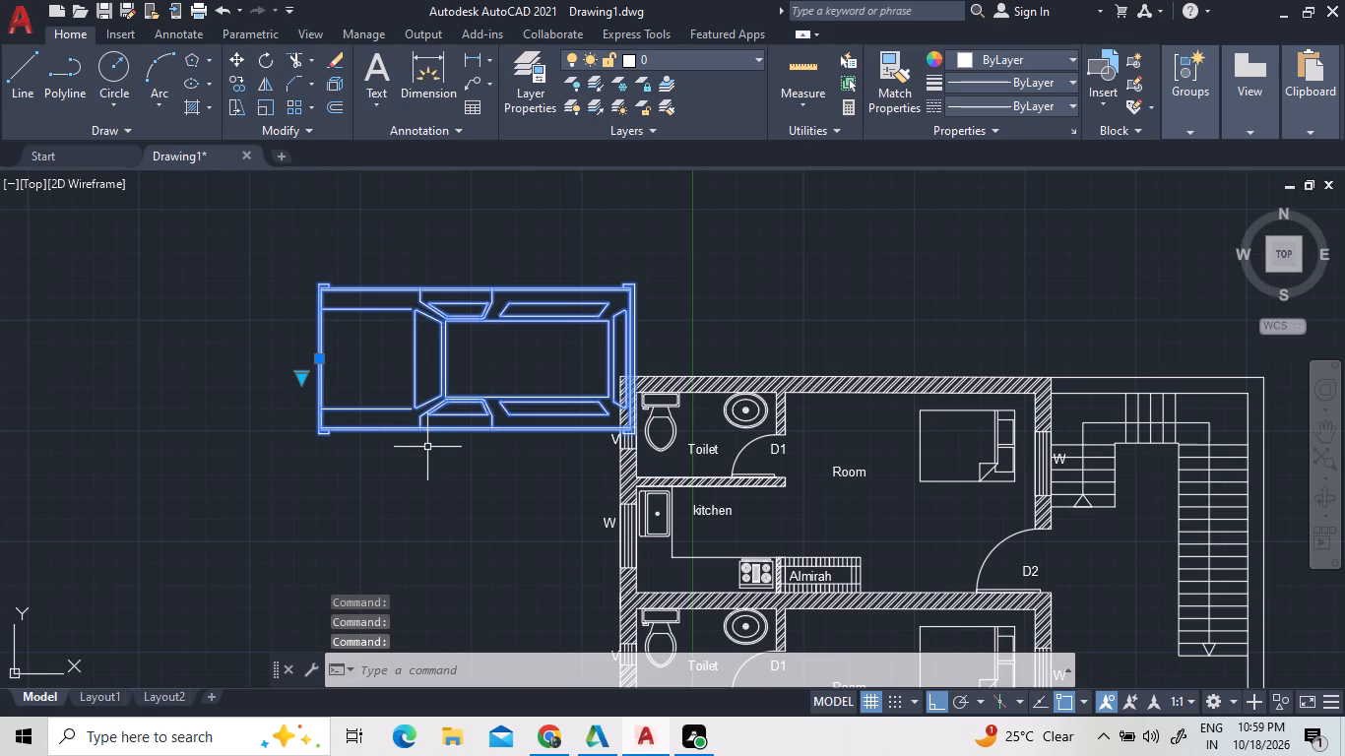
# Move the top-view truck block straight west, clear of the house plan's north-west corner.
pyautogui.scroll(-1, 560, 357)
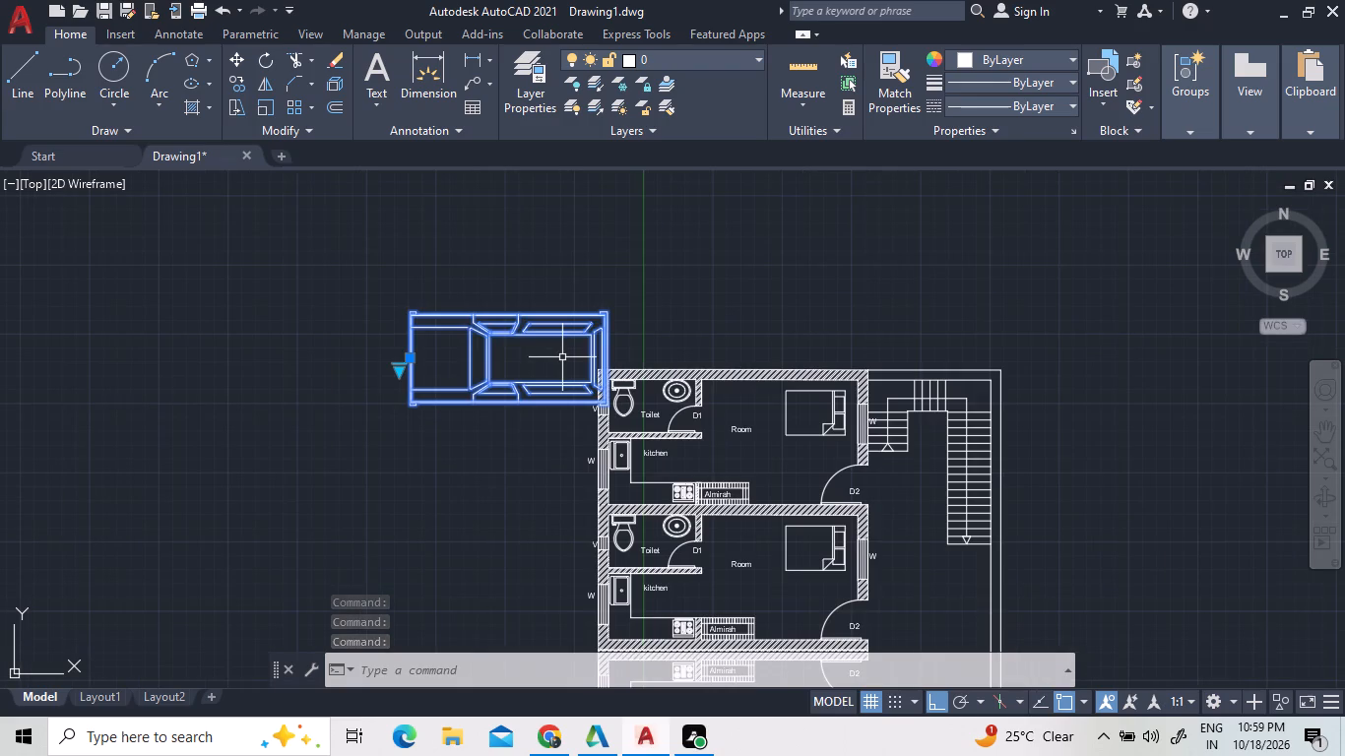
pyautogui.scroll(1, 591, 360)
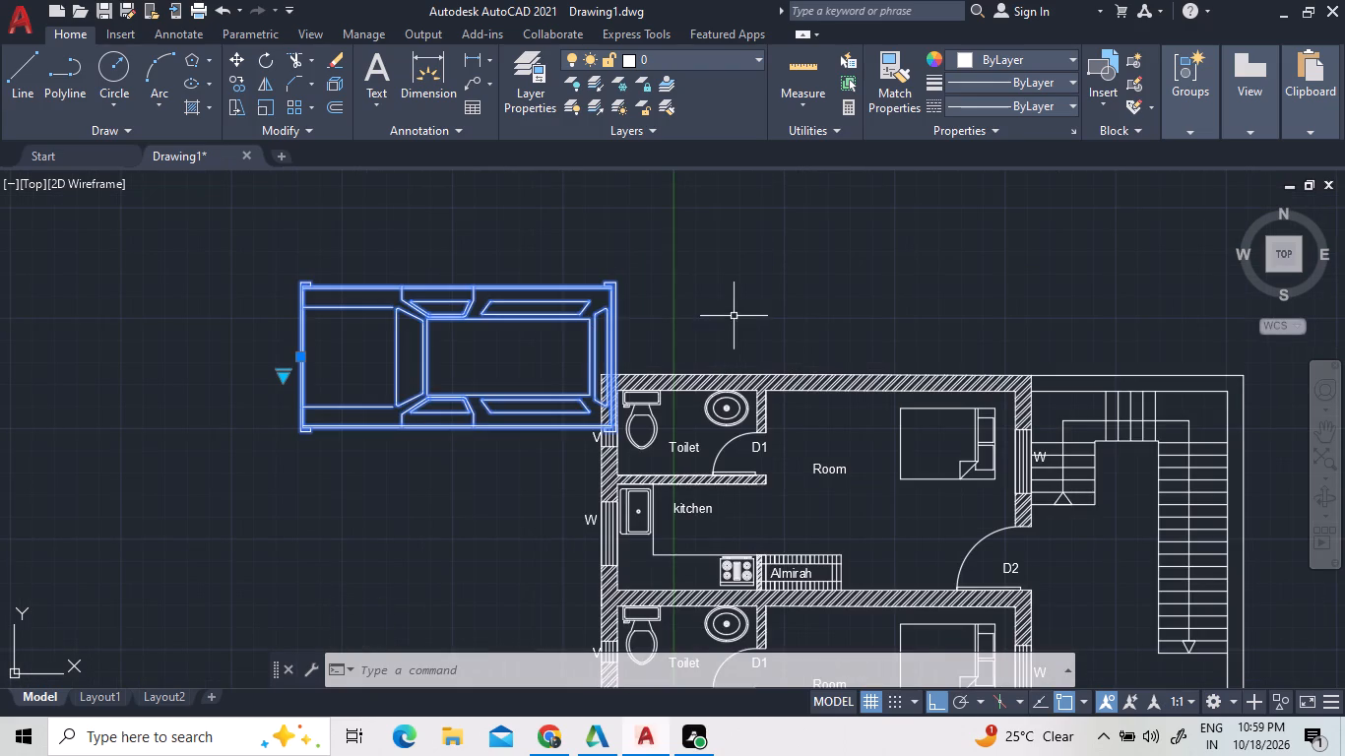
pyautogui.rightClick(733, 316)
pyautogui.click(766, 377)
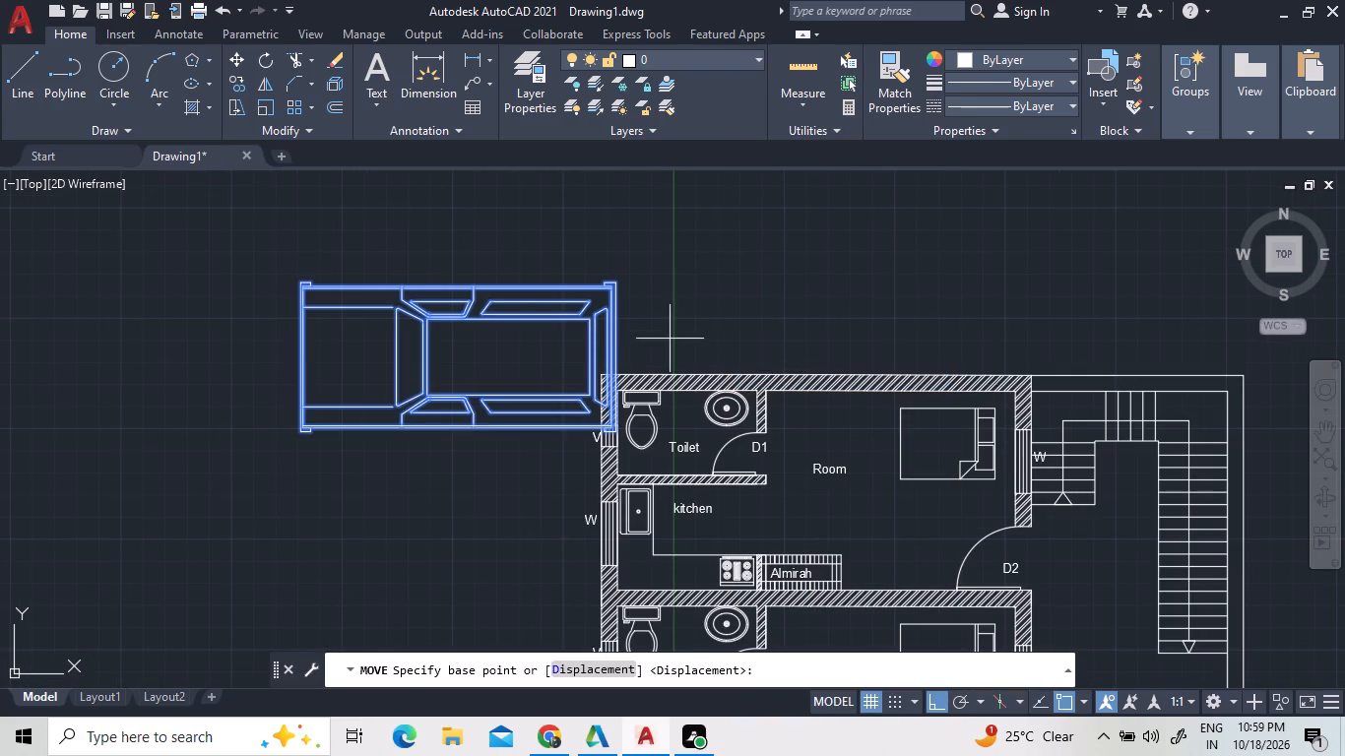
pyautogui.click(663, 332)
pyautogui.click(496, 363)
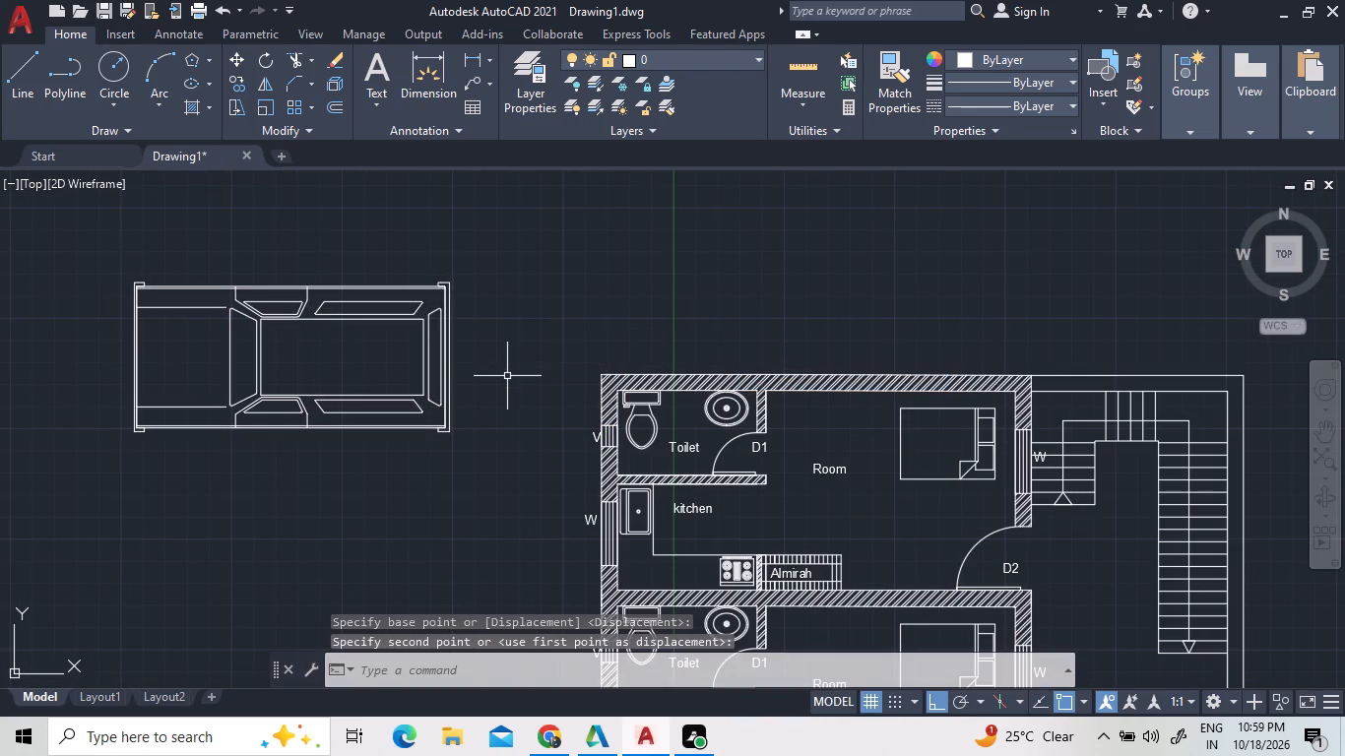
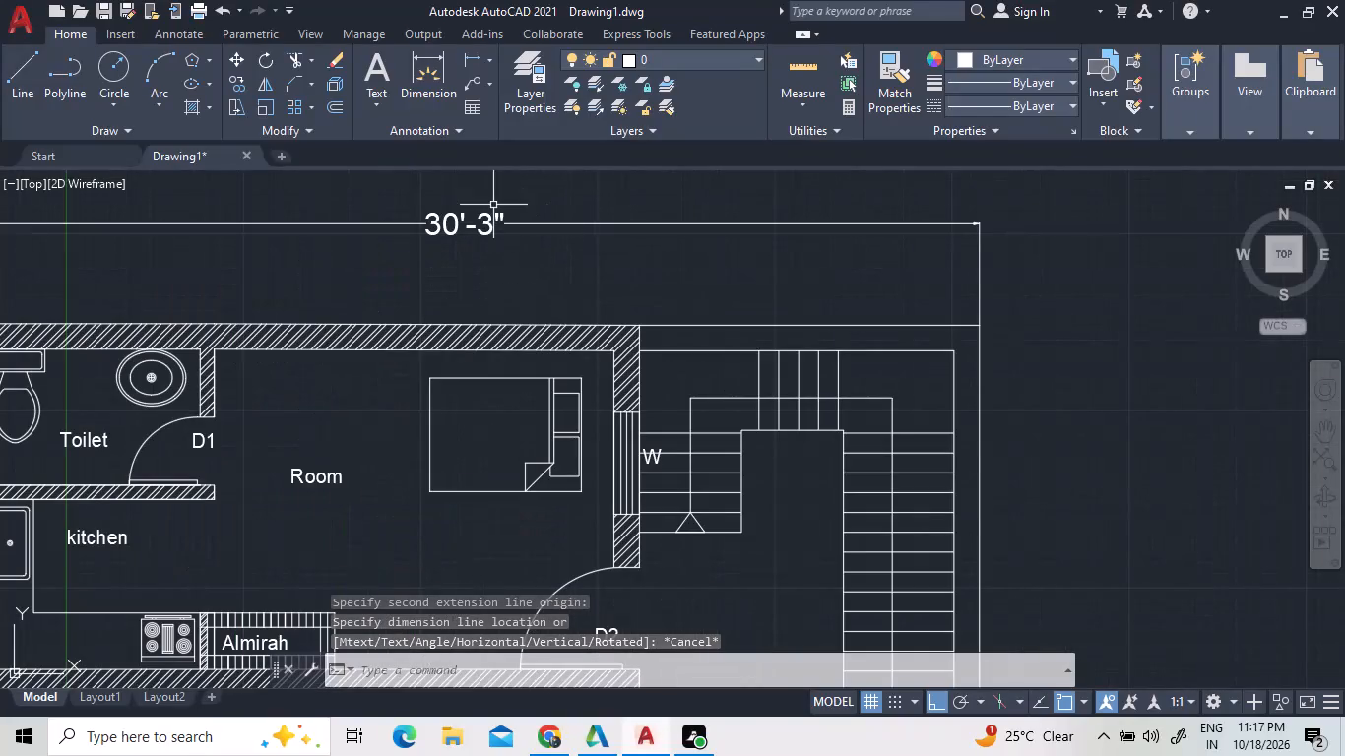
# Delete the overall-width dimension above the plan's north wall.
pyautogui.doubleClick(476, 216)
pyautogui.press('Delete')
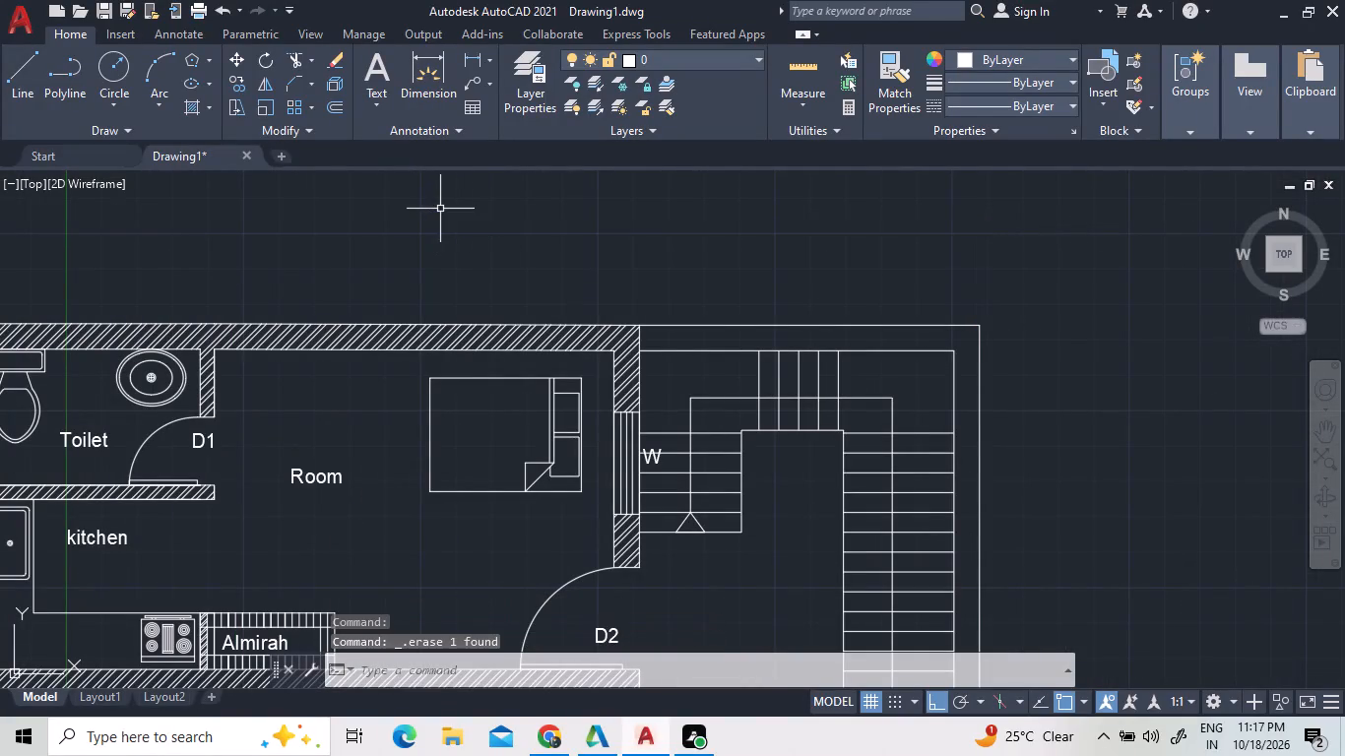
# Add a vertical linear dimension for the outer east boundary line, north corner to south corner, placed clear of it on the east side.
pyautogui.scroll(-5, 915, 409)
pyautogui.scroll(3, 843, 510)
pyautogui.scroll(-3, 954, 448)
pyautogui.scroll(3, 1001, 709)
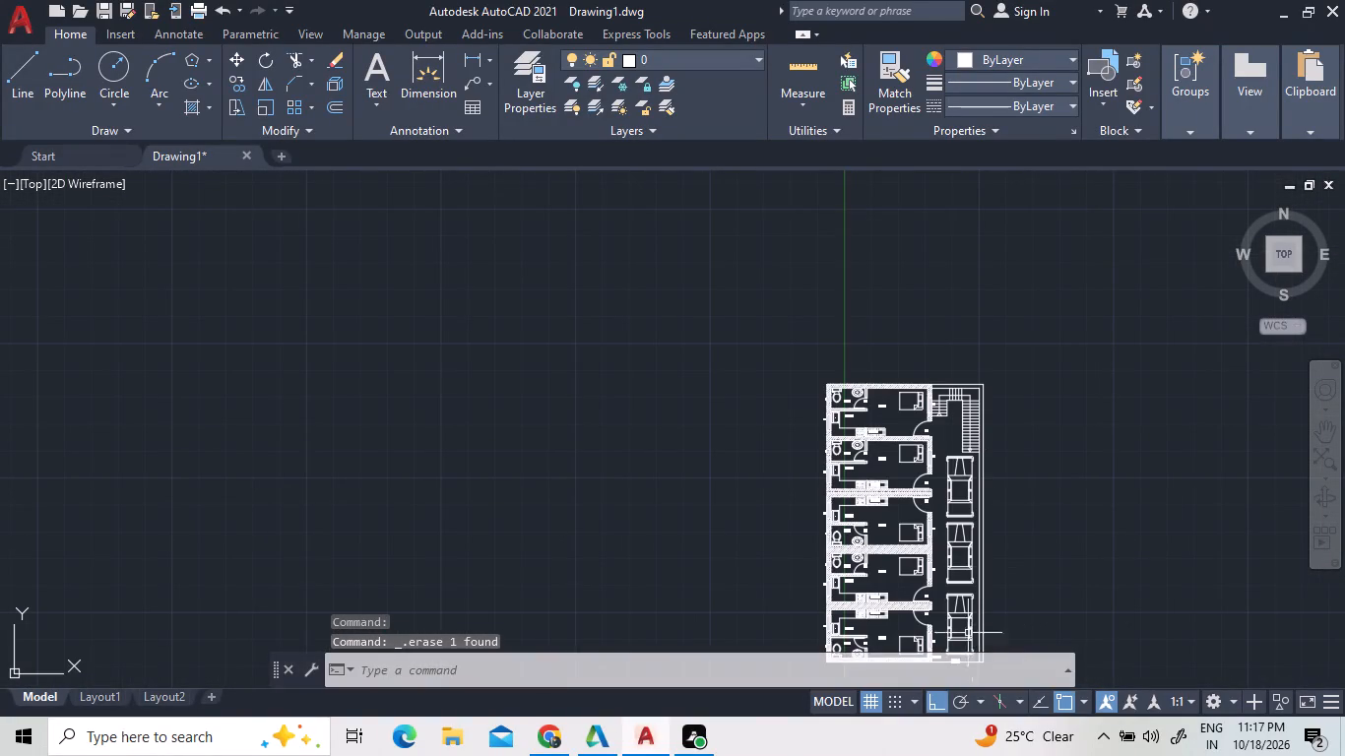
pyautogui.scroll(4, 975, 614)
pyautogui.scroll(-5, 978, 595)
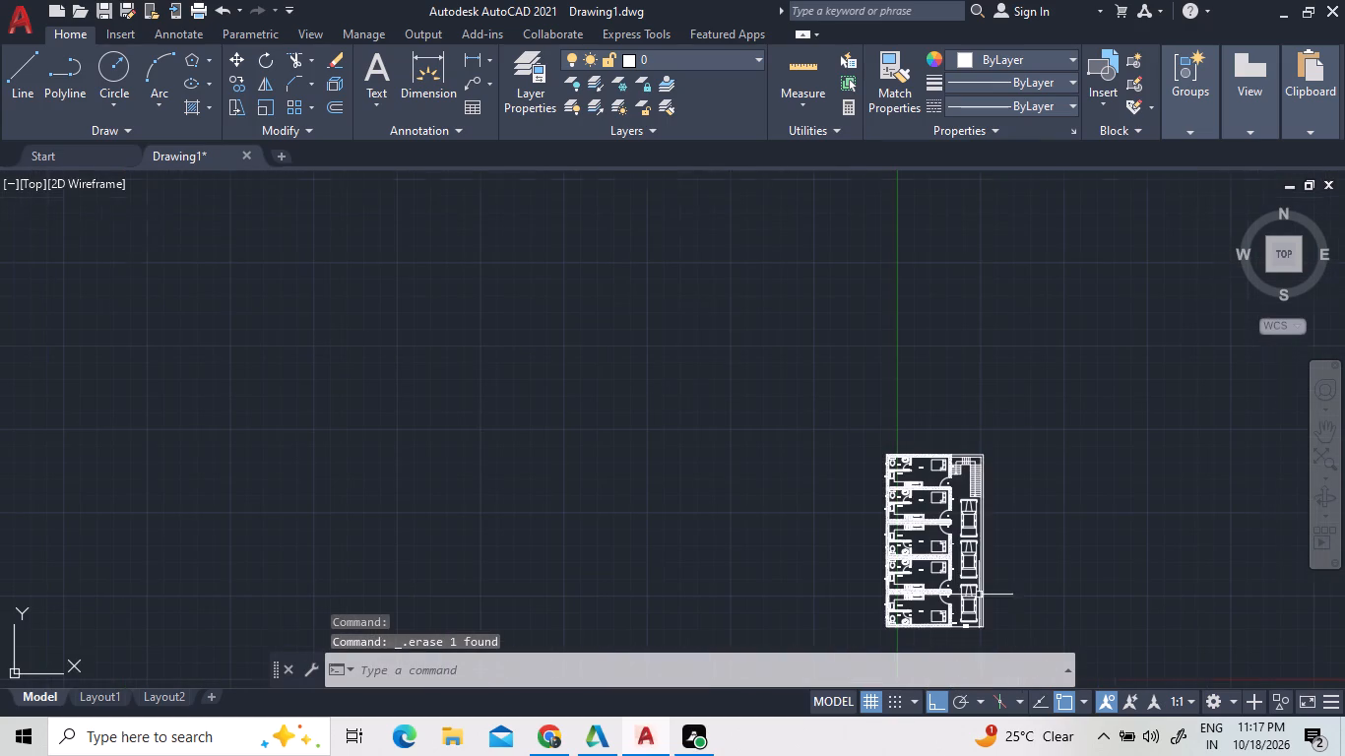
pyautogui.scroll(3, 983, 636)
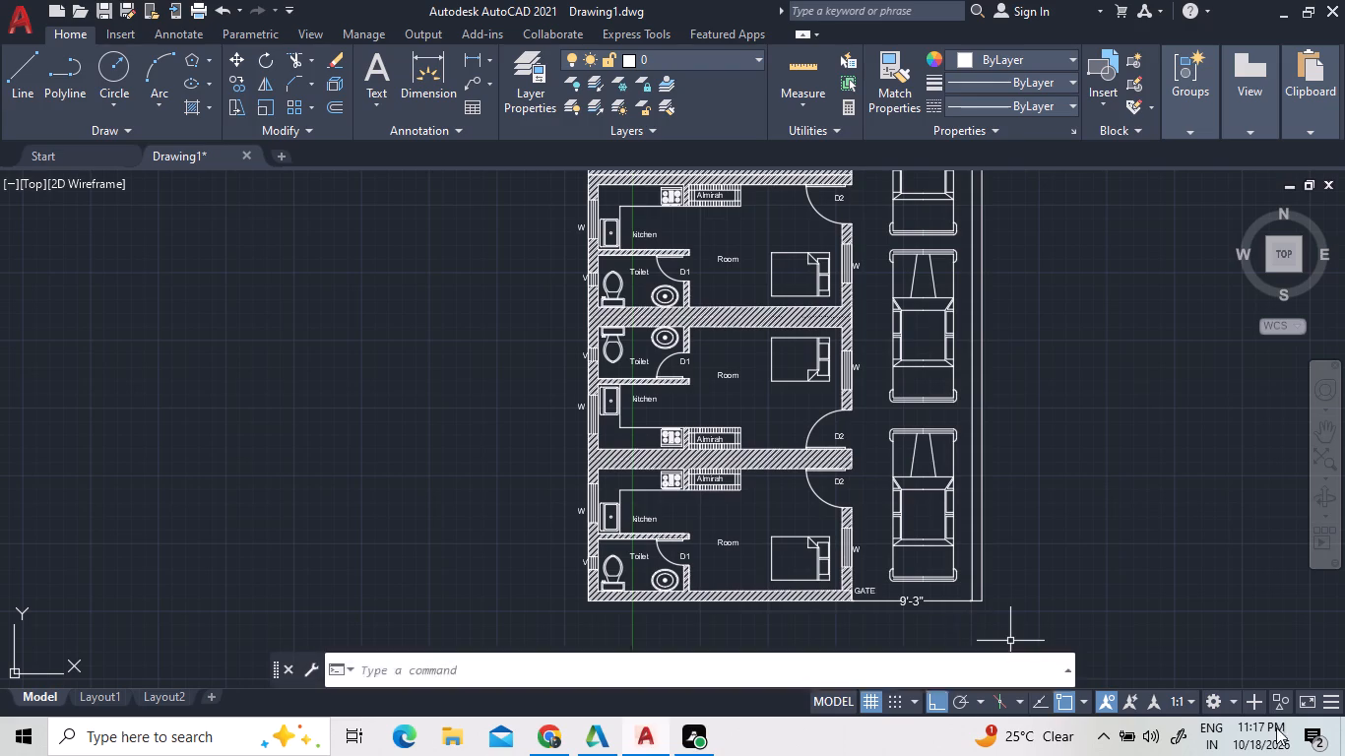
pyautogui.scroll(-1, 1322, 712)
pyautogui.scroll(-2, 973, 565)
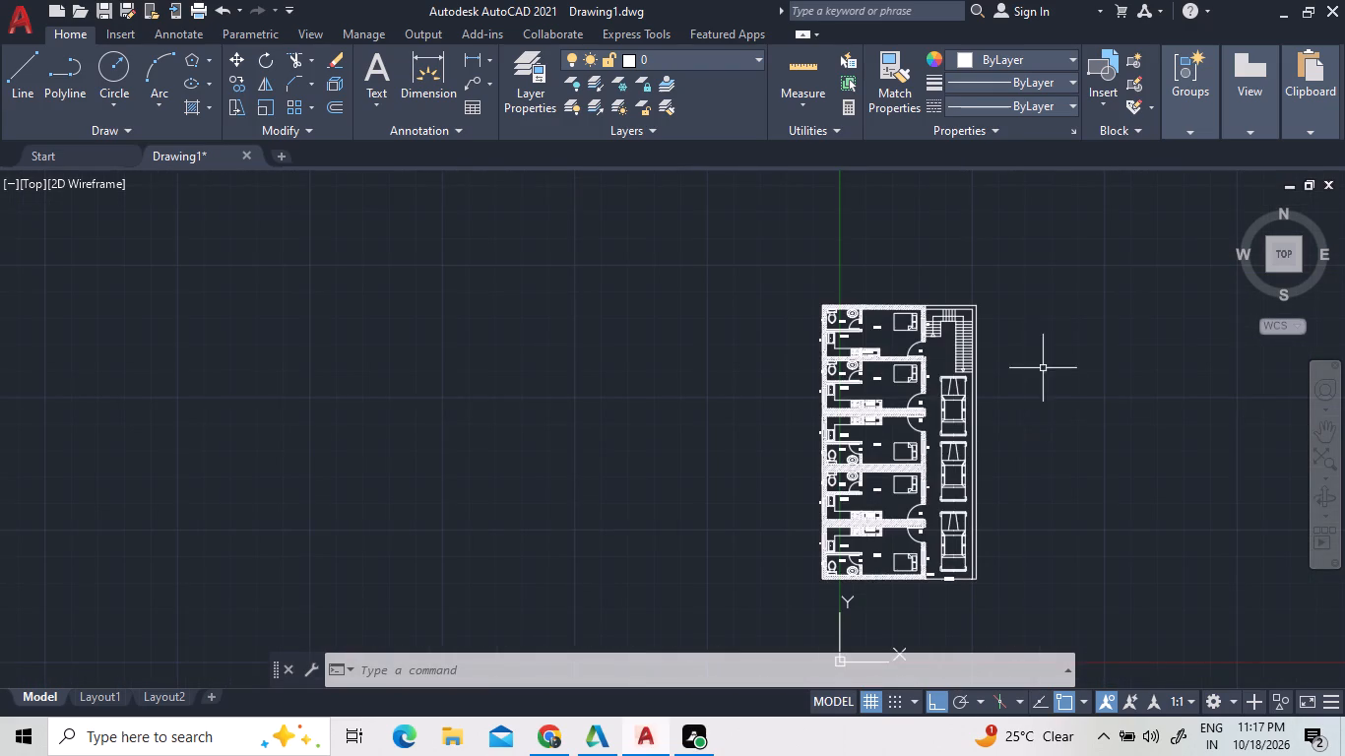
pyautogui.scroll(1, 1039, 465)
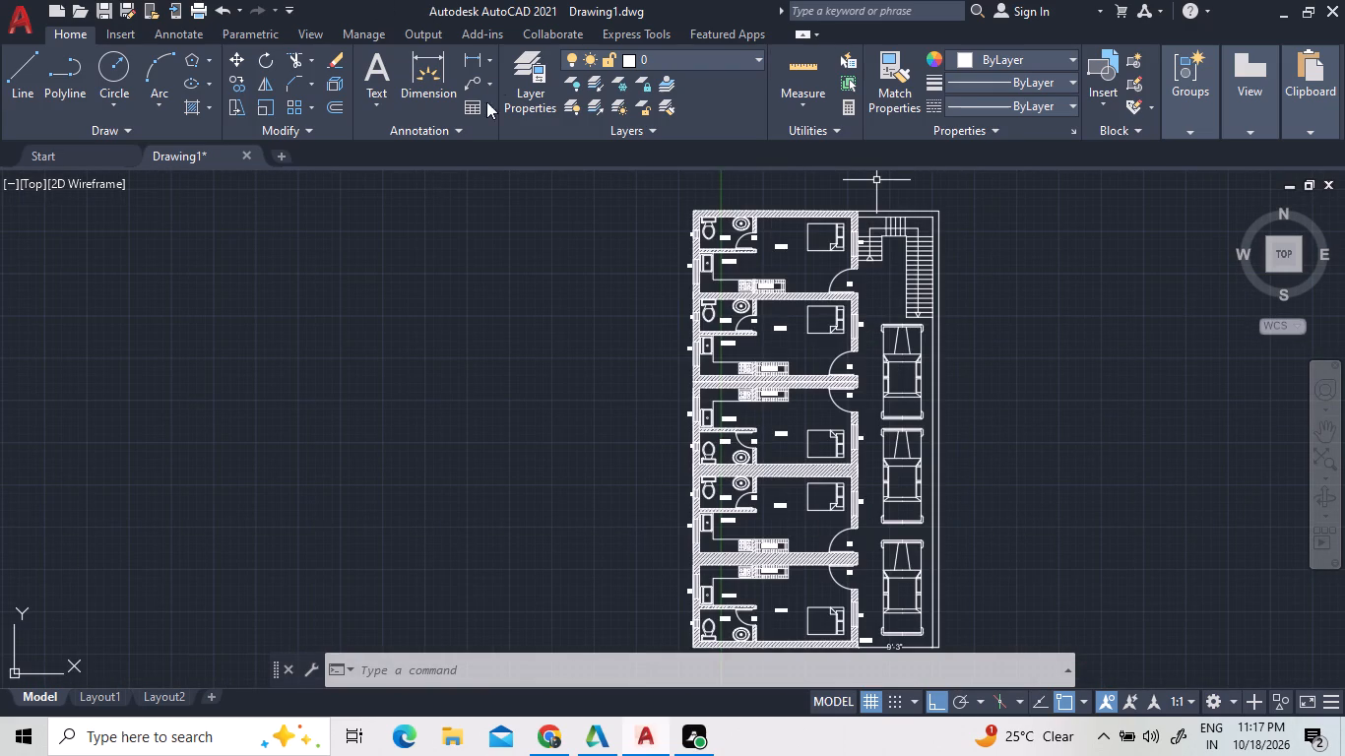
pyautogui.doubleClick(476, 62)
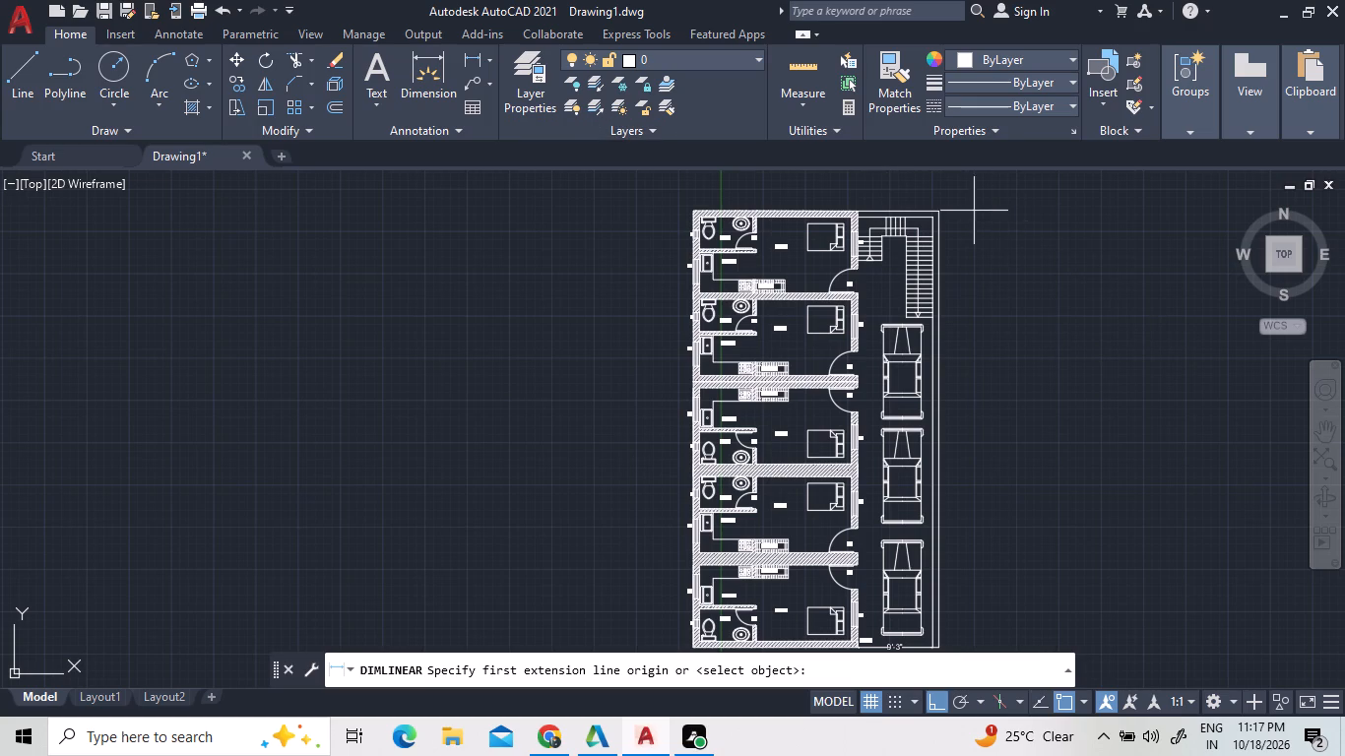
pyautogui.scroll(3, 950, 224)
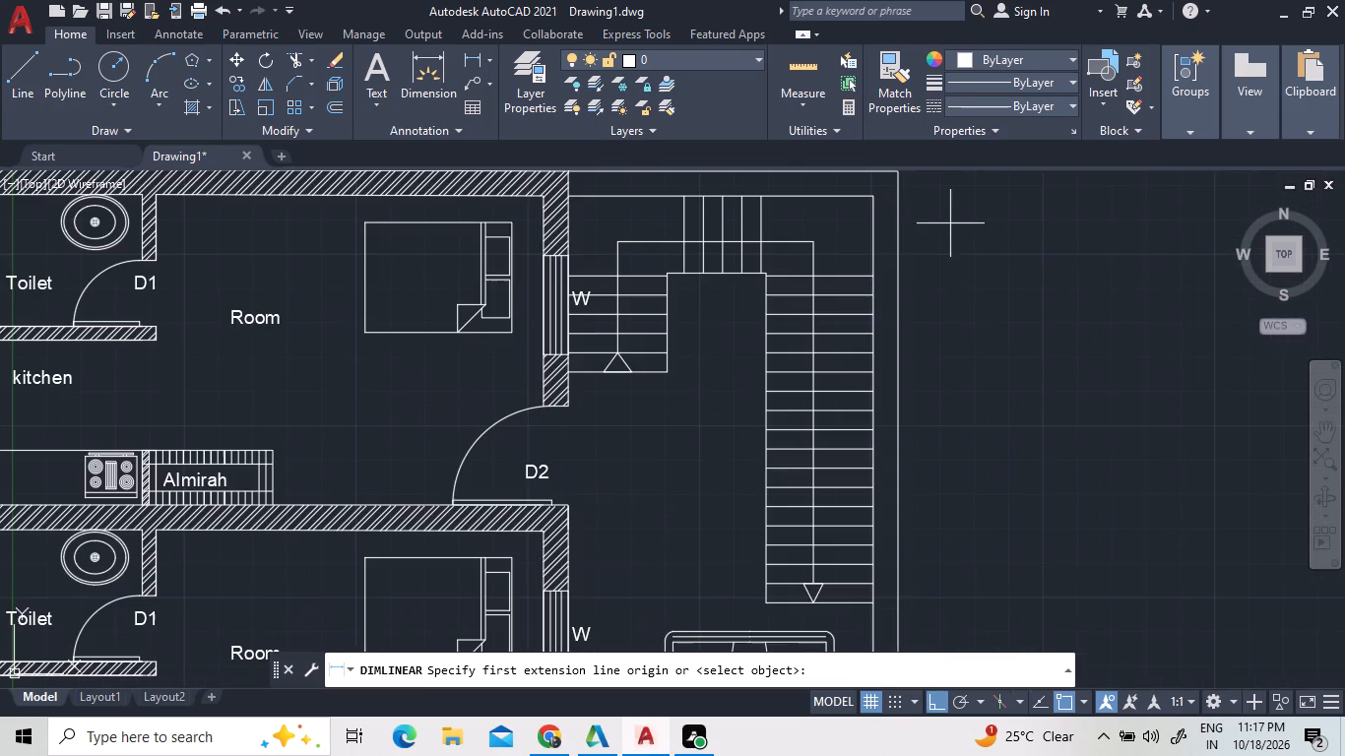
pyautogui.scroll(-2, 905, 215)
pyautogui.click(904, 199)
pyautogui.scroll(-1, 915, 372)
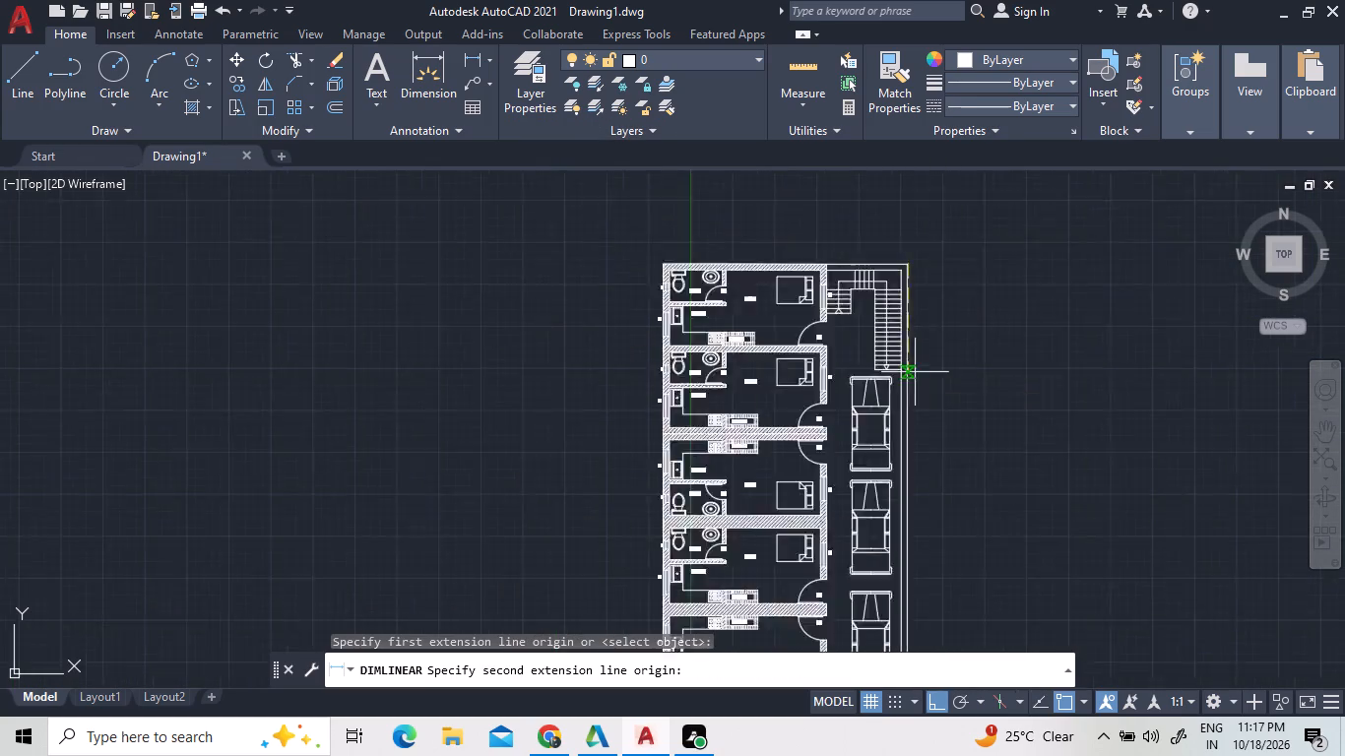
pyautogui.scroll(-2, 915, 372)
pyautogui.scroll(2, 921, 533)
pyautogui.scroll(3, 911, 421)
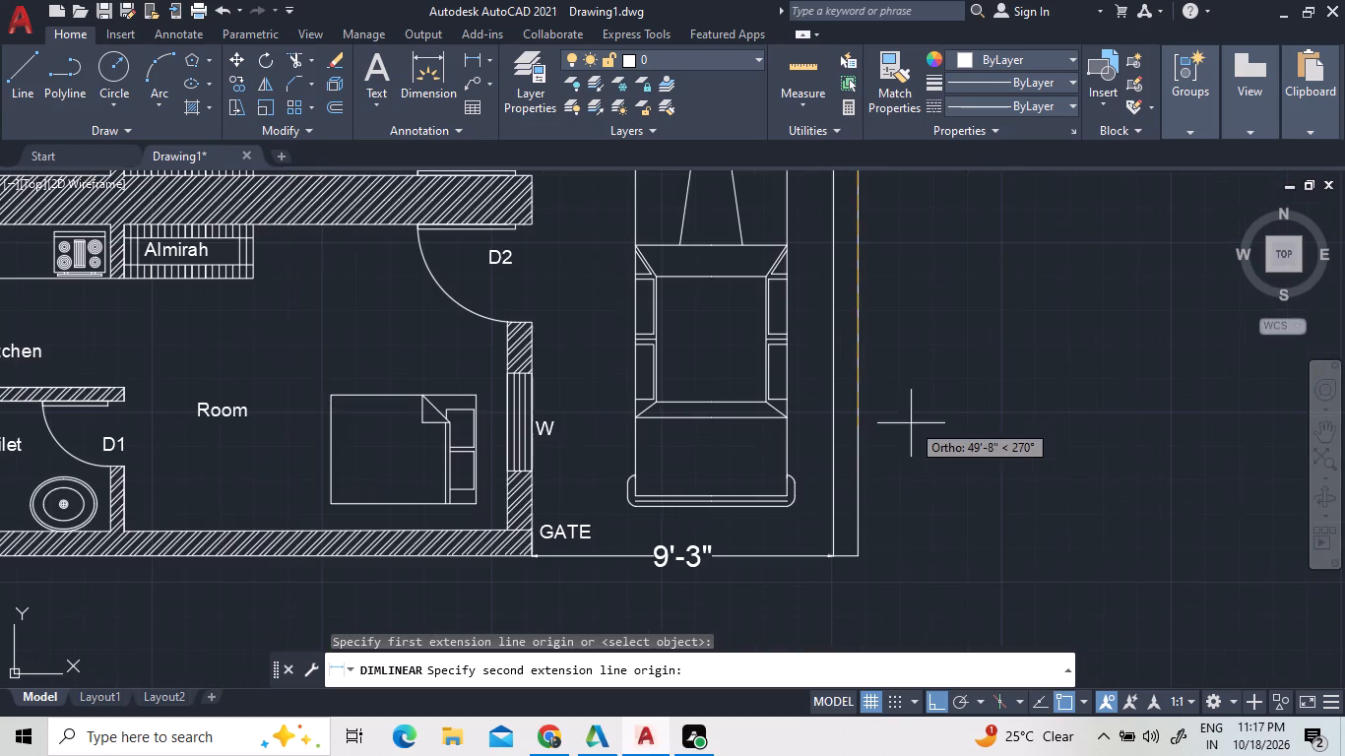
pyautogui.doubleClick(858, 557)
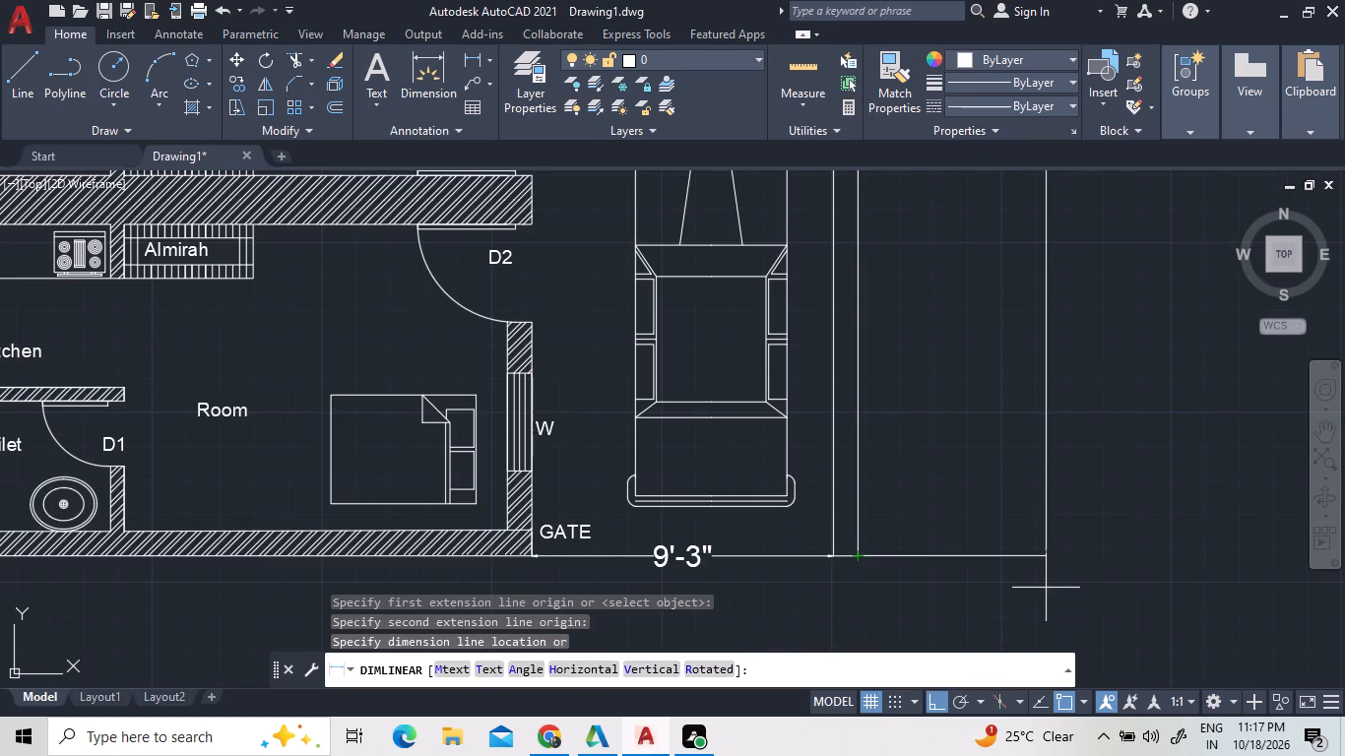
pyautogui.click(1045, 588)
# Set the text height of the new east-side vertical dimension to 8".
pyautogui.scroll(-3, 1042, 600)
pyautogui.scroll(3, 1060, 378)
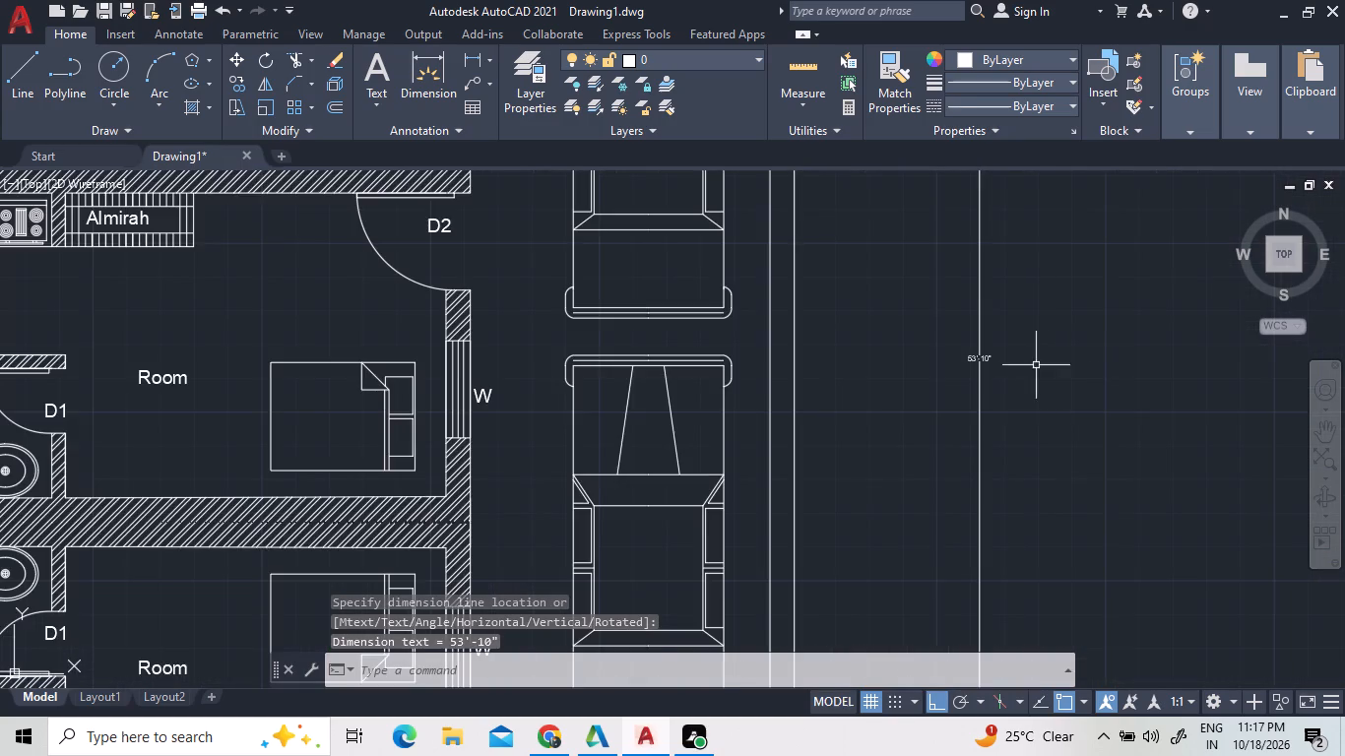
pyautogui.scroll(2, 1018, 365)
pyautogui.scroll(3, 924, 344)
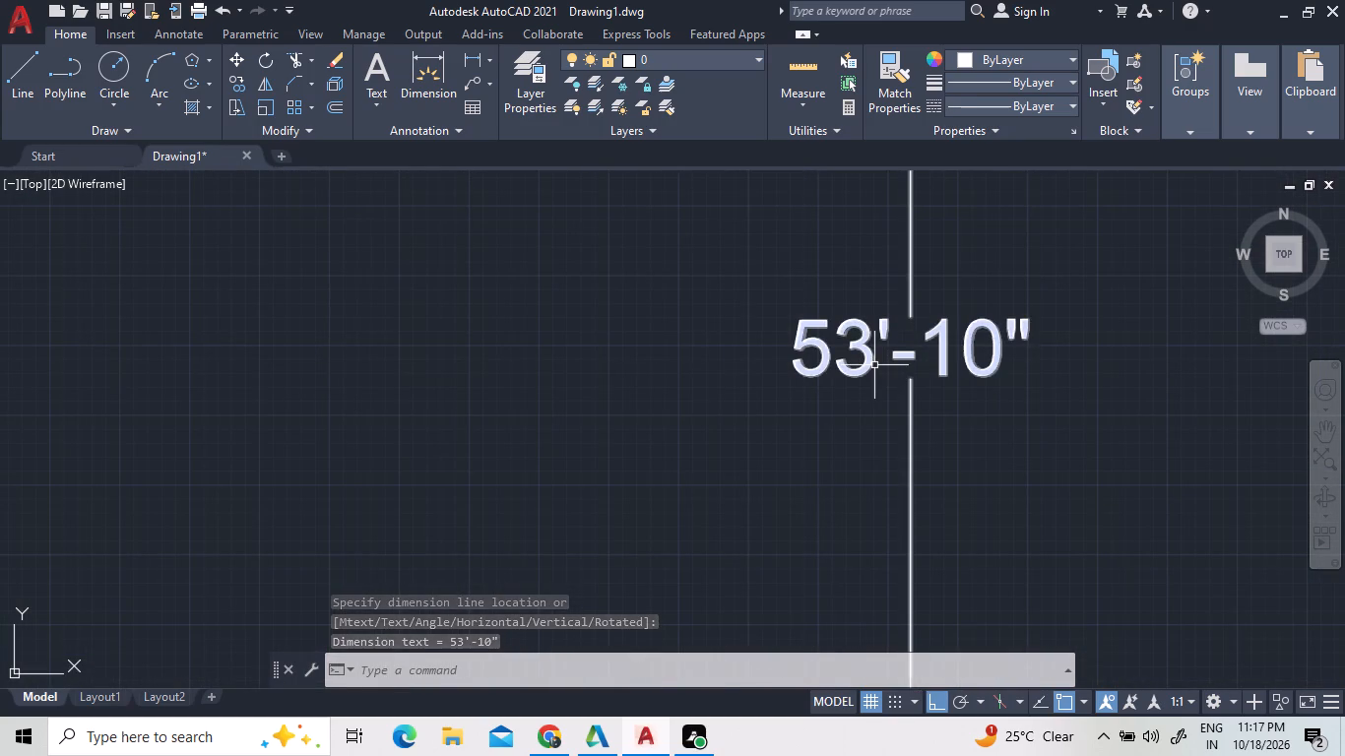
pyautogui.tripleClick(870, 366)
pyautogui.click(870, 366)
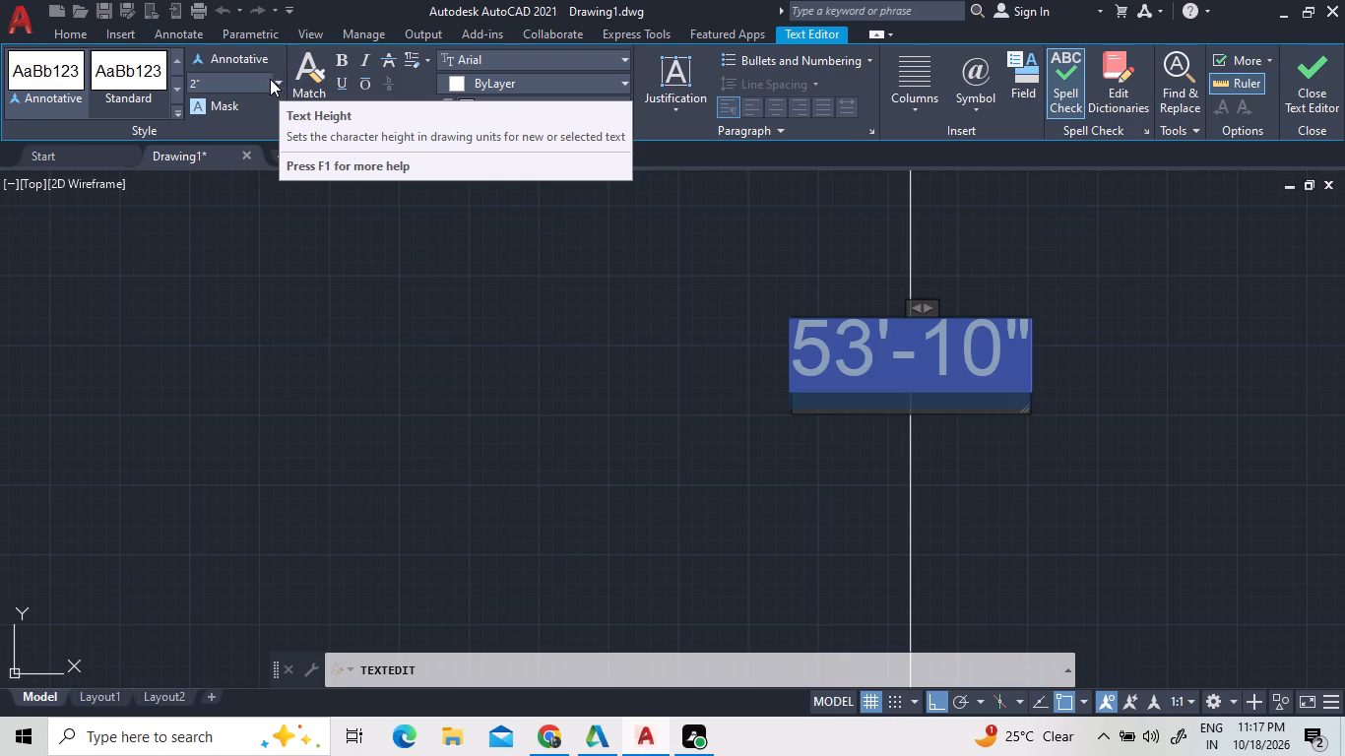
pyautogui.tripleClick(277, 83)
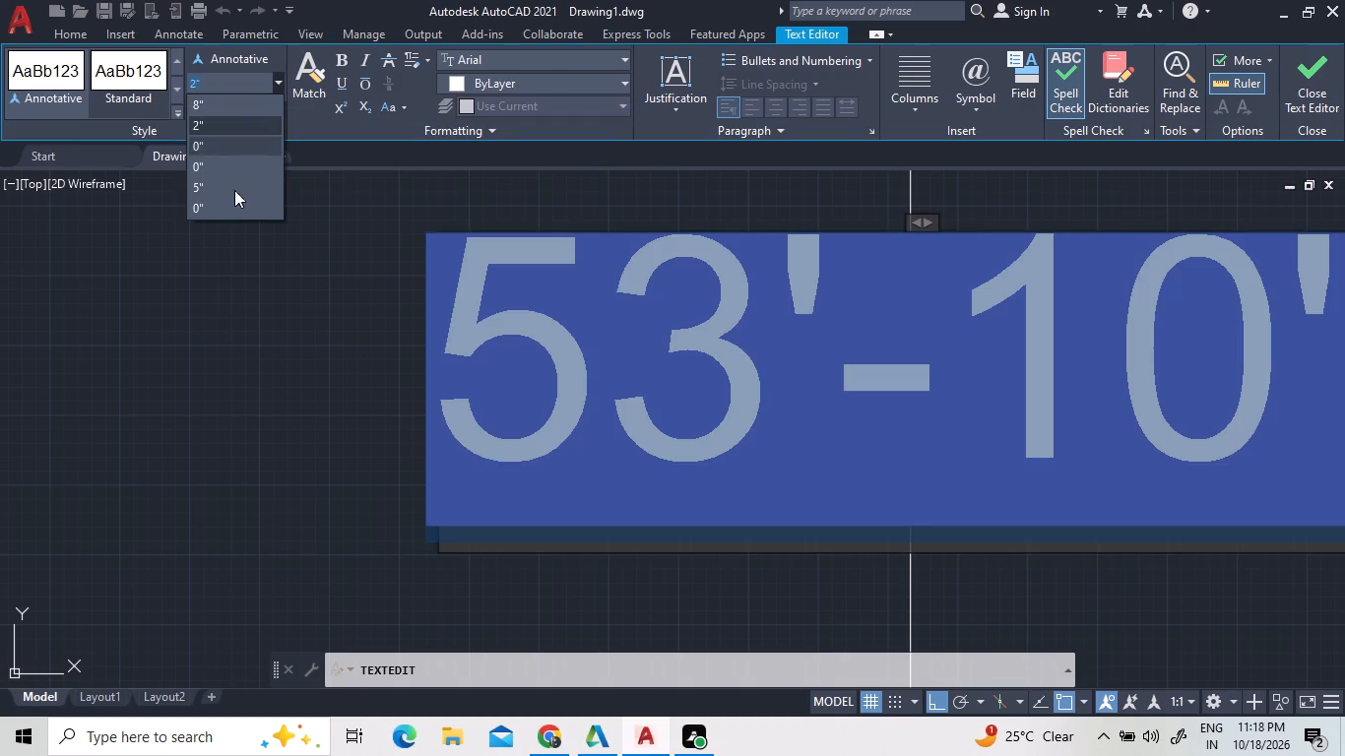
pyautogui.click(252, 108)
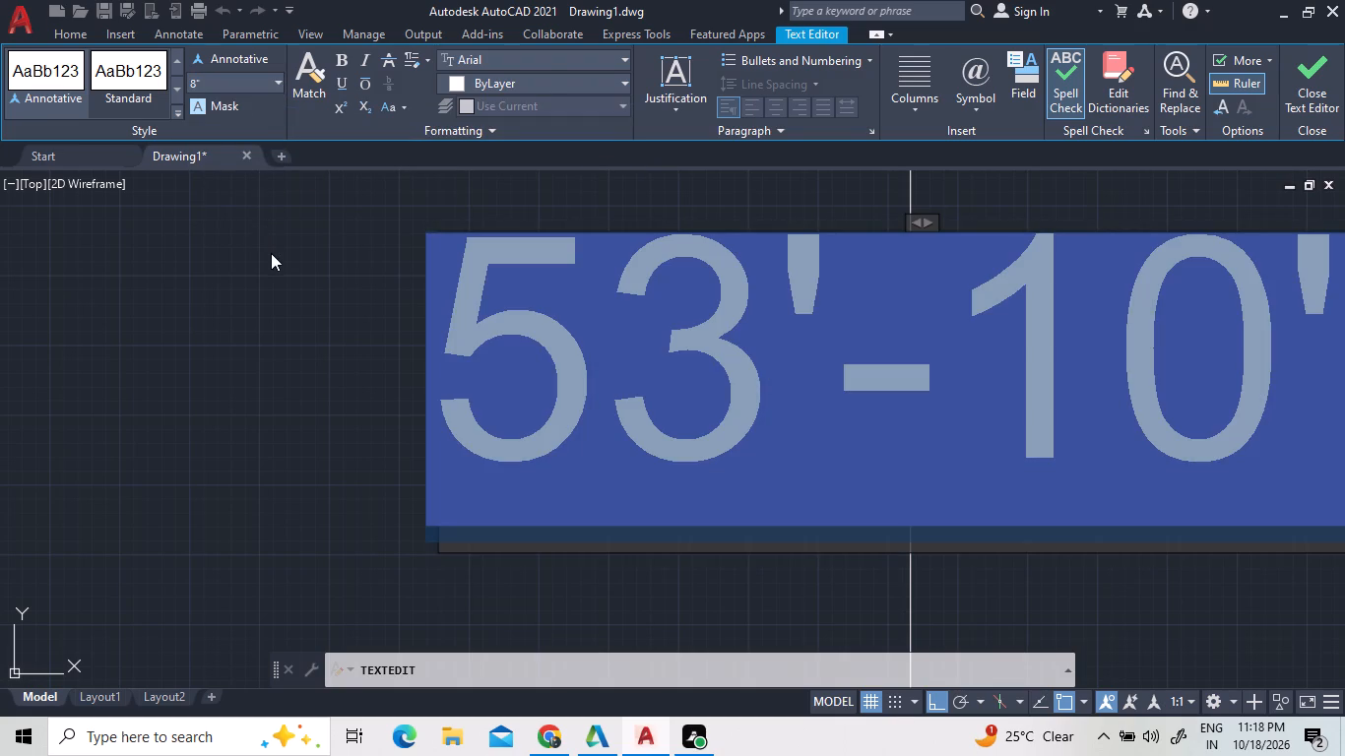
pyautogui.scroll(-3, 285, 265)
pyautogui.doubleClick(288, 276)
pyautogui.scroll(-5, 383, 307)
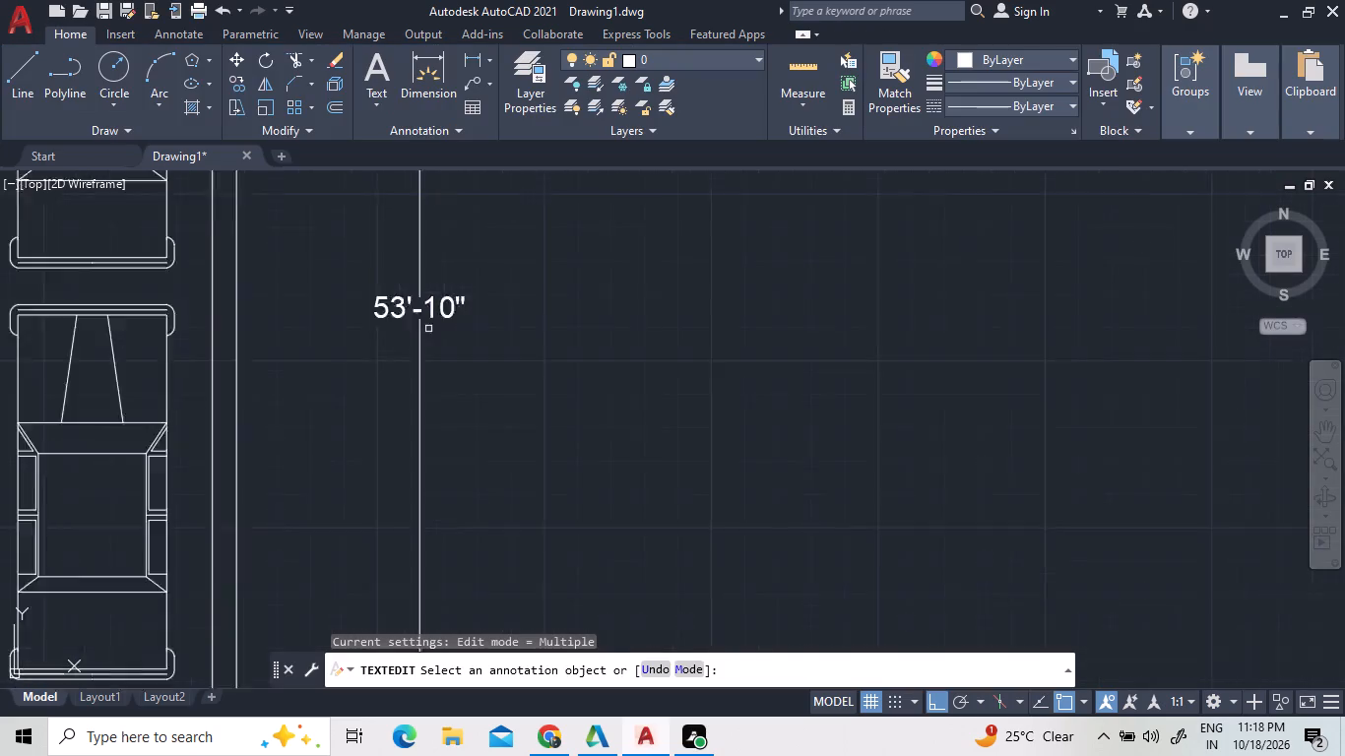
# Add a horizontal linear dimension from the boundary's north-east corner to the house's north-west corner, with its line on the wall's outer edge.
pyautogui.scroll(-3, 494, 342)
pyautogui.scroll(2, 434, 187)
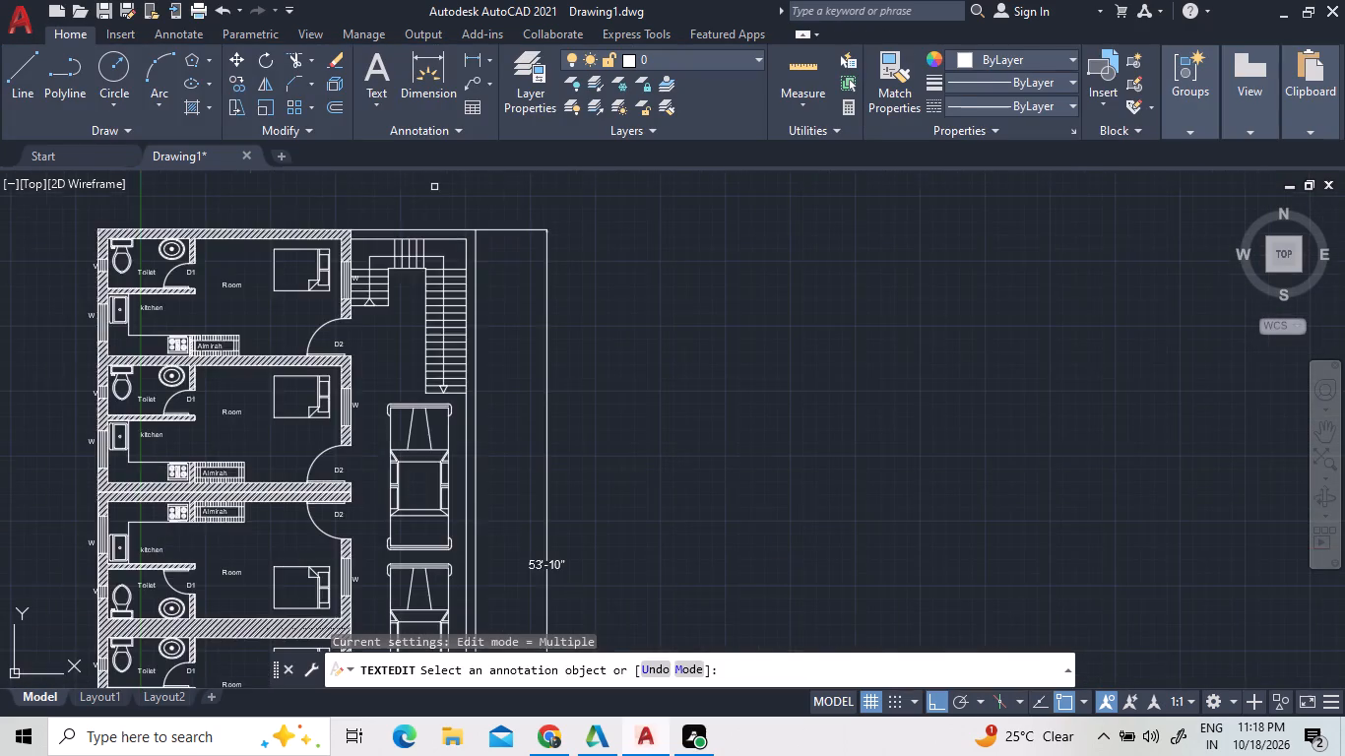
pyautogui.scroll(2, 434, 187)
pyautogui.scroll(-6, 434, 187)
pyautogui.scroll(3, 421, 207)
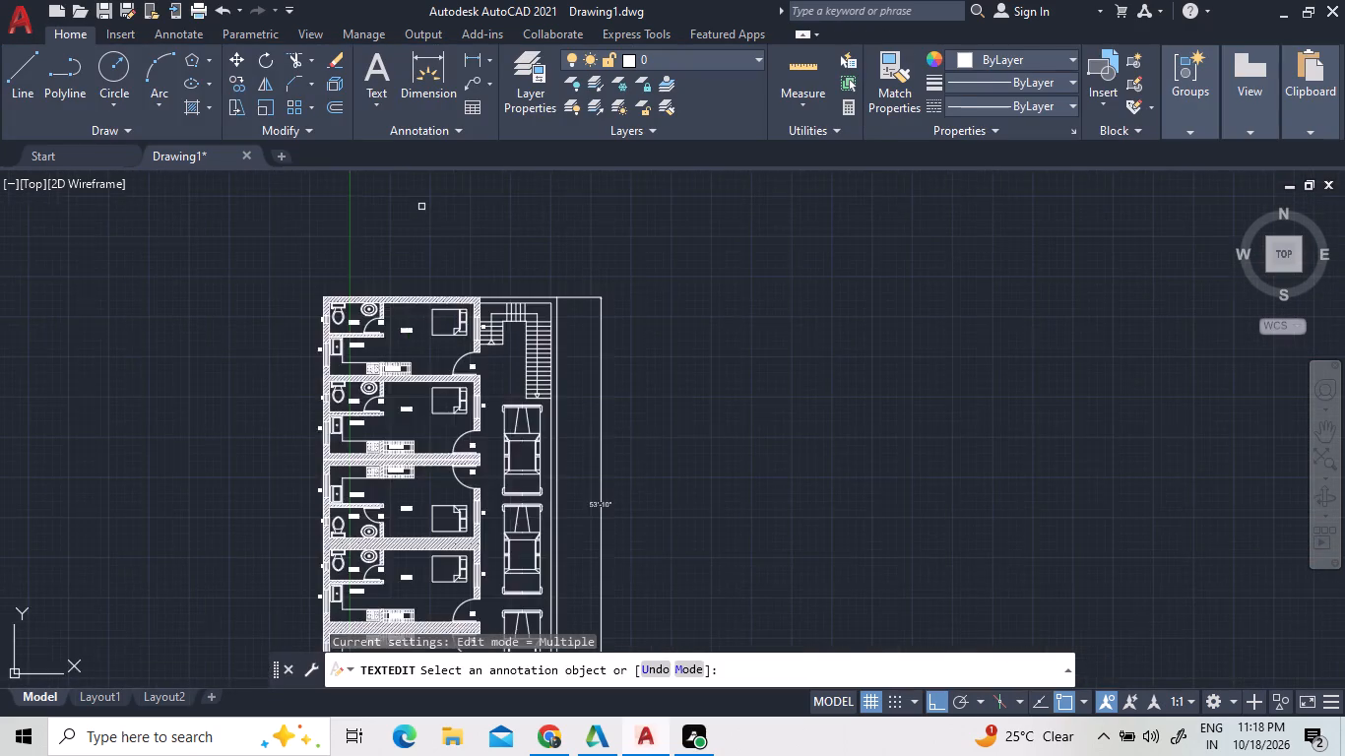
pyautogui.scroll(2, 420, 219)
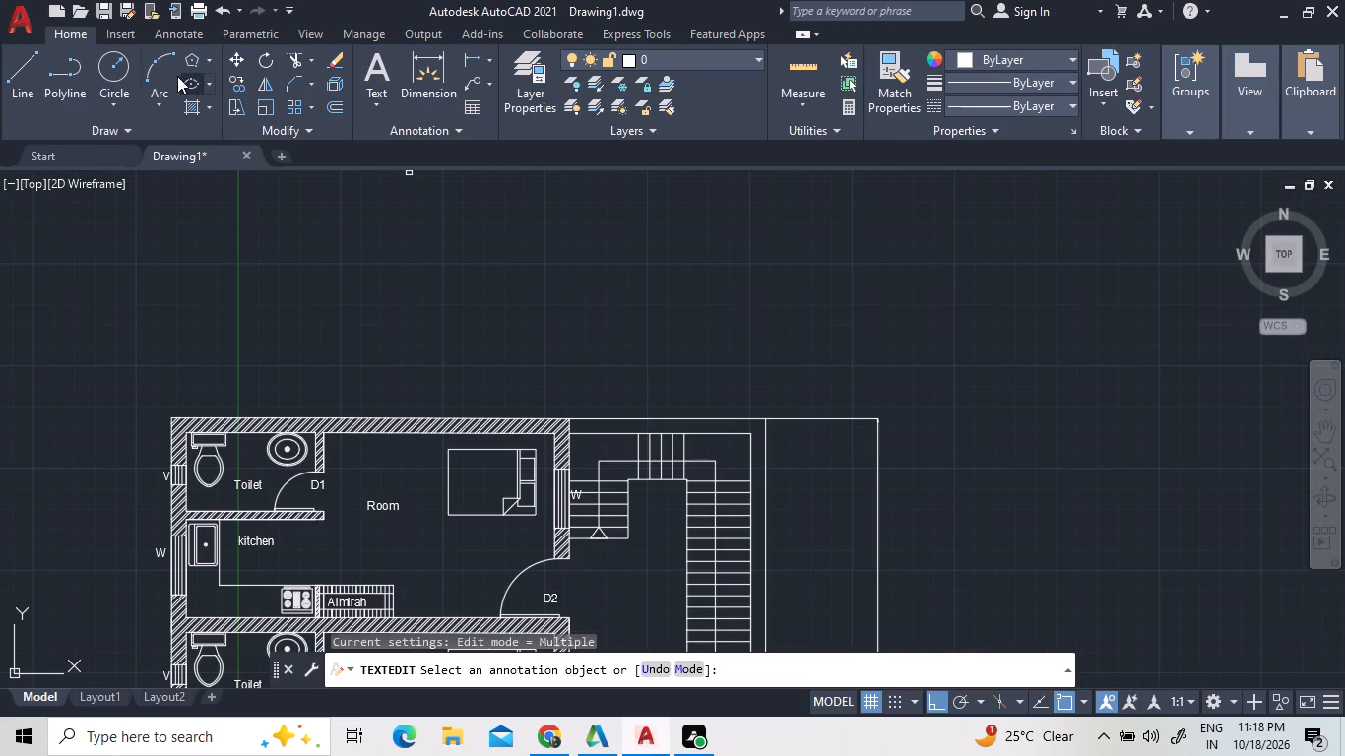
pyautogui.click(474, 55)
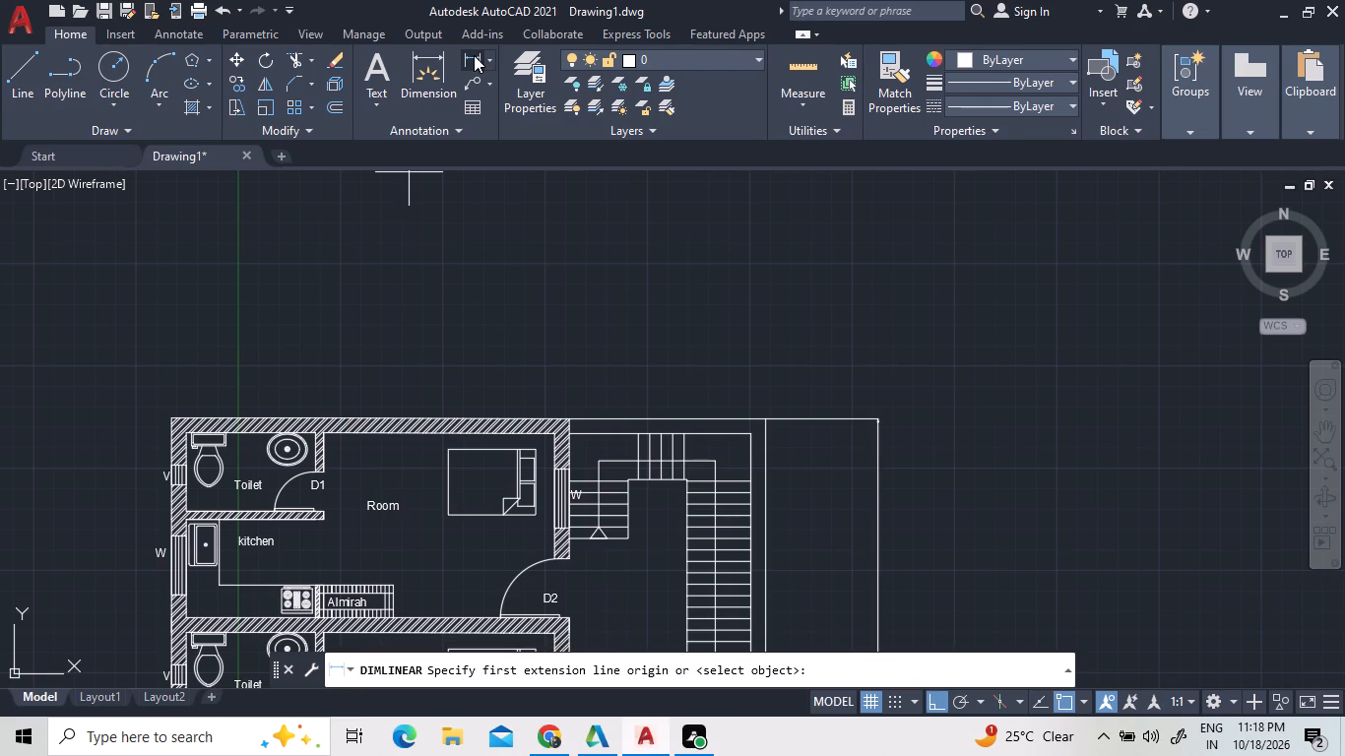
pyautogui.doubleClick(771, 418)
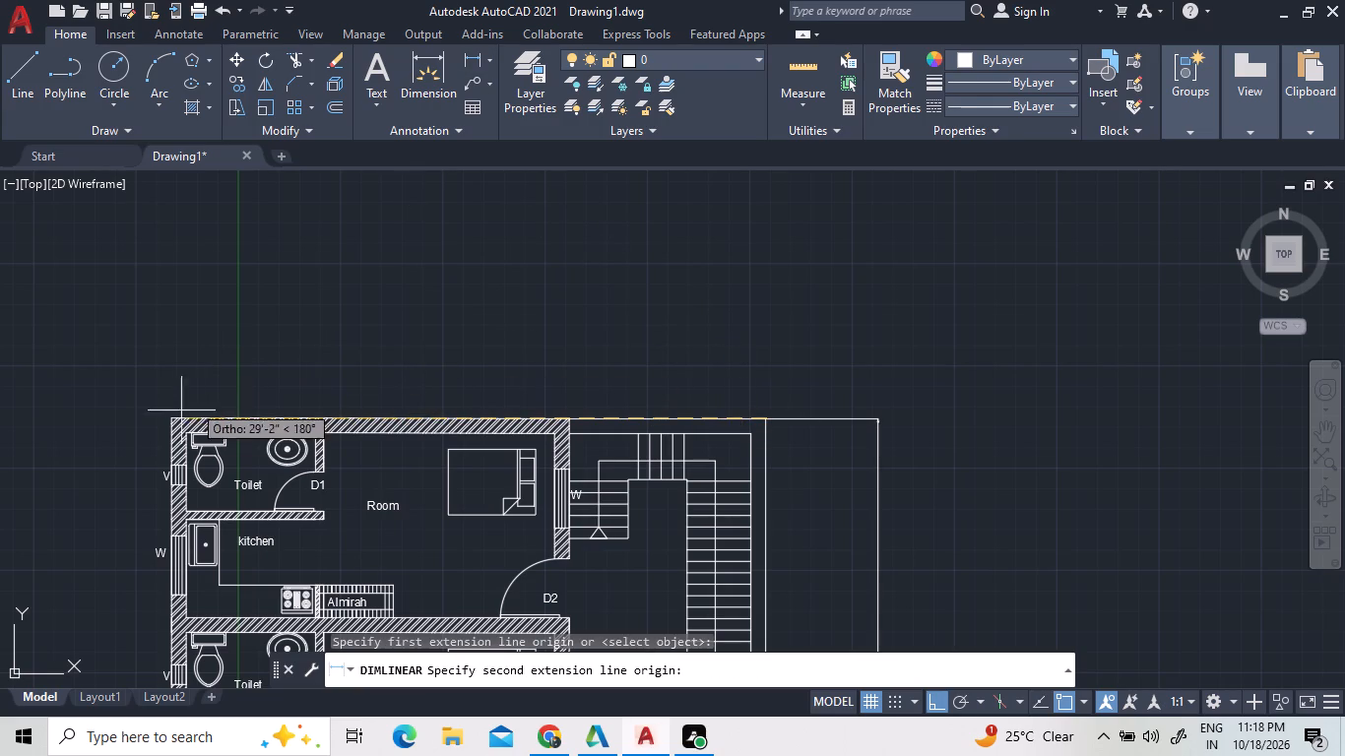
pyautogui.scroll(5, 171, 419)
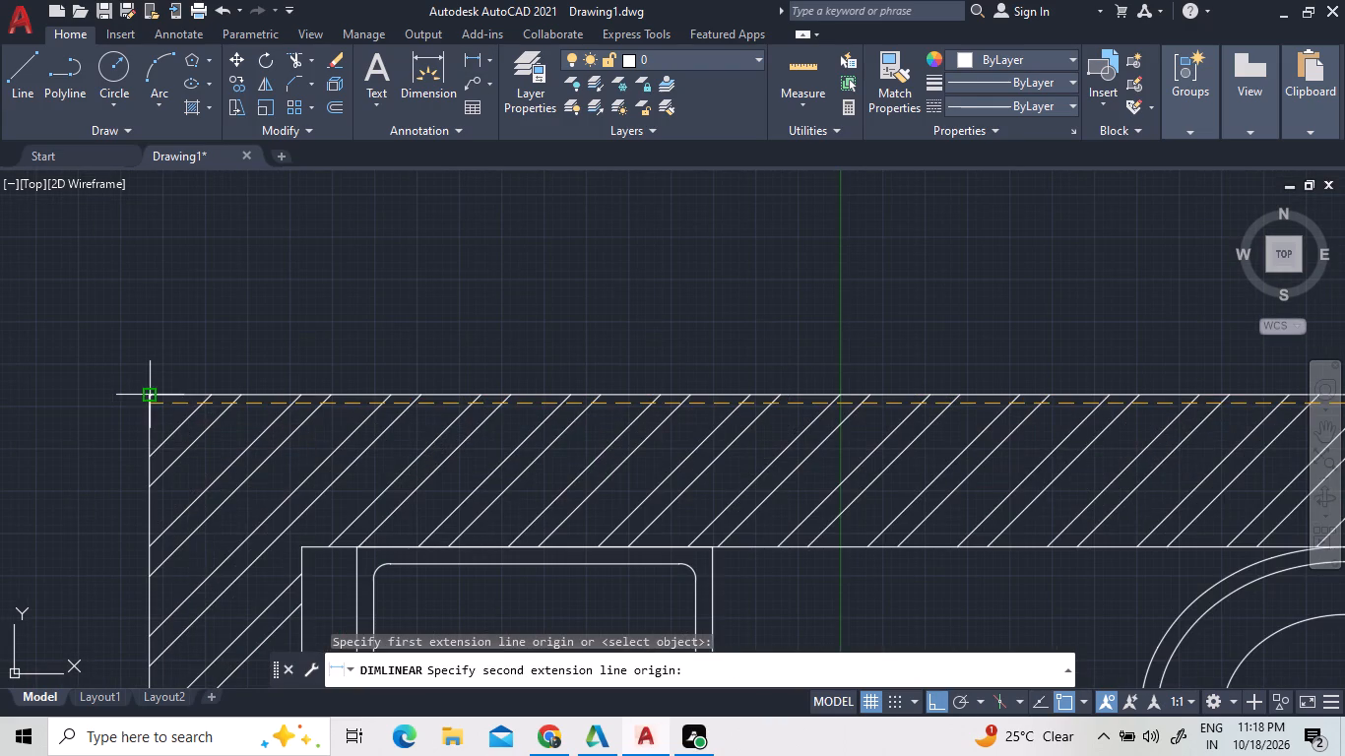
pyautogui.tripleClick(155, 392)
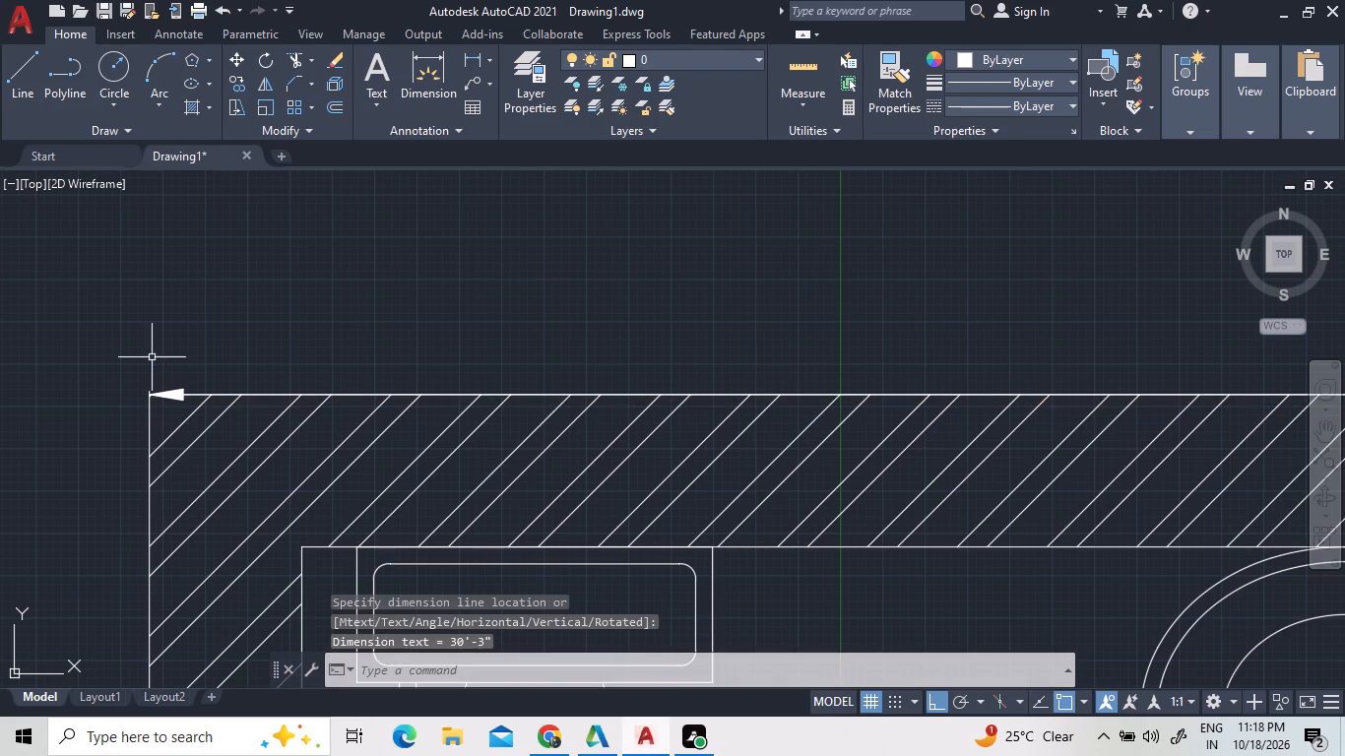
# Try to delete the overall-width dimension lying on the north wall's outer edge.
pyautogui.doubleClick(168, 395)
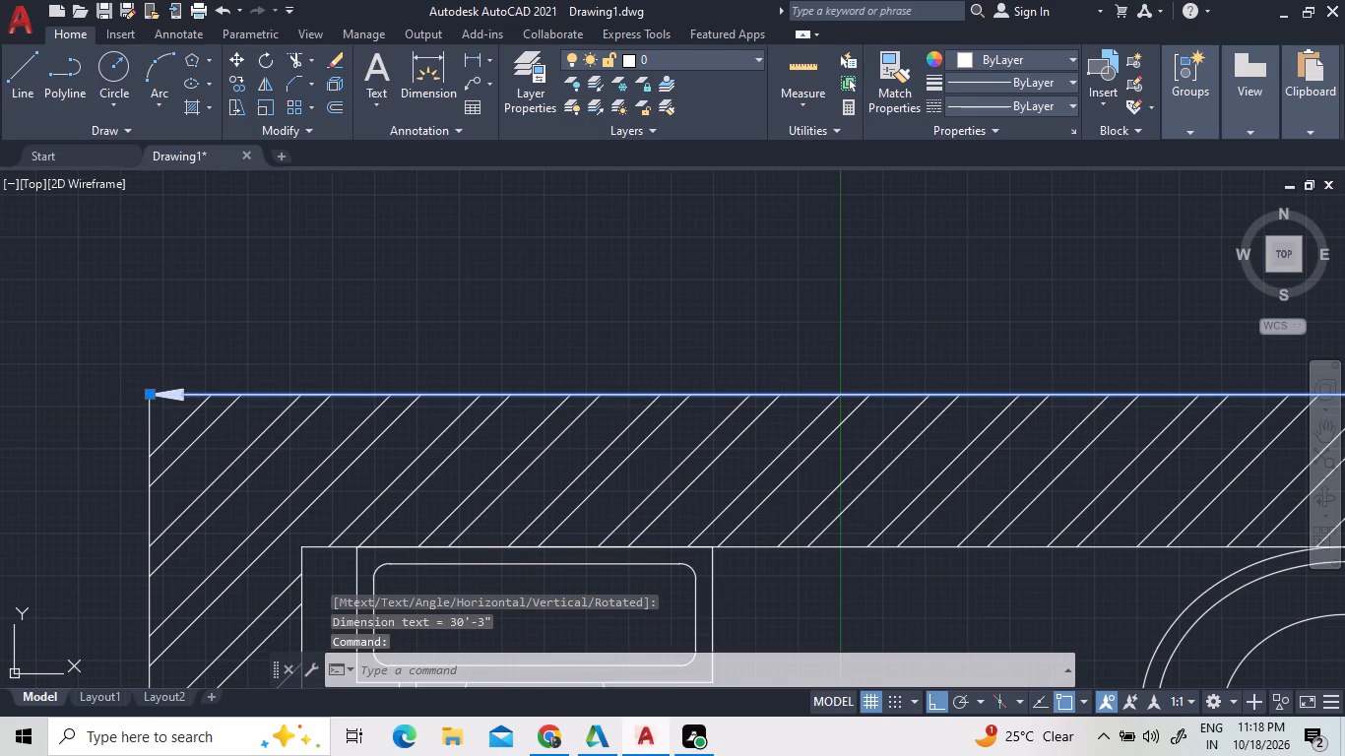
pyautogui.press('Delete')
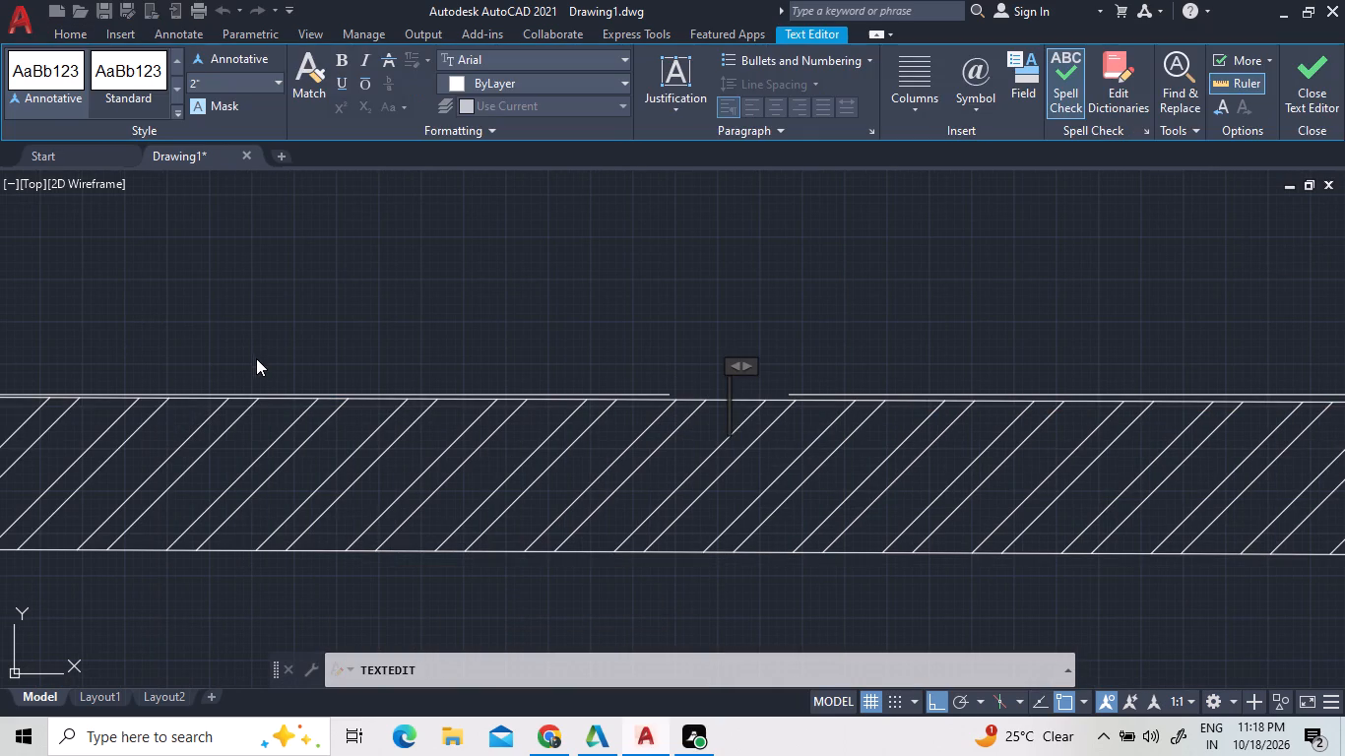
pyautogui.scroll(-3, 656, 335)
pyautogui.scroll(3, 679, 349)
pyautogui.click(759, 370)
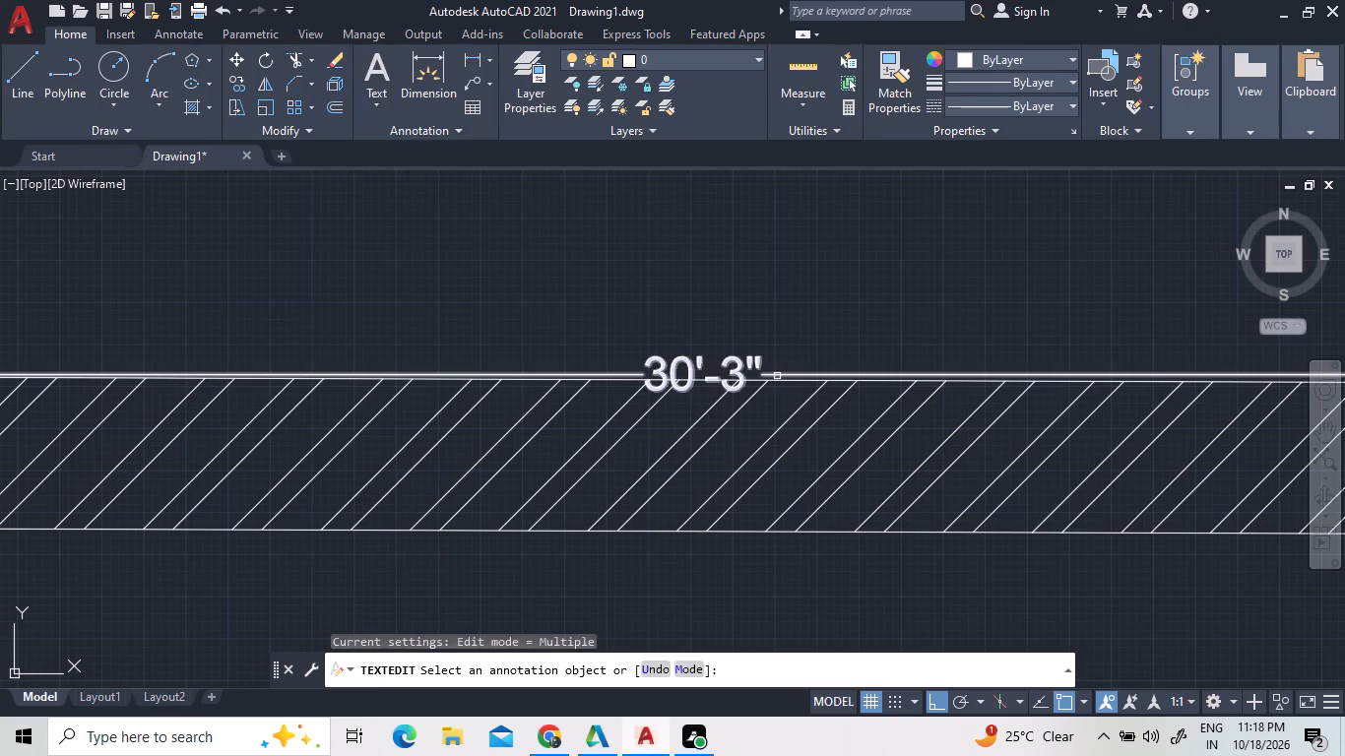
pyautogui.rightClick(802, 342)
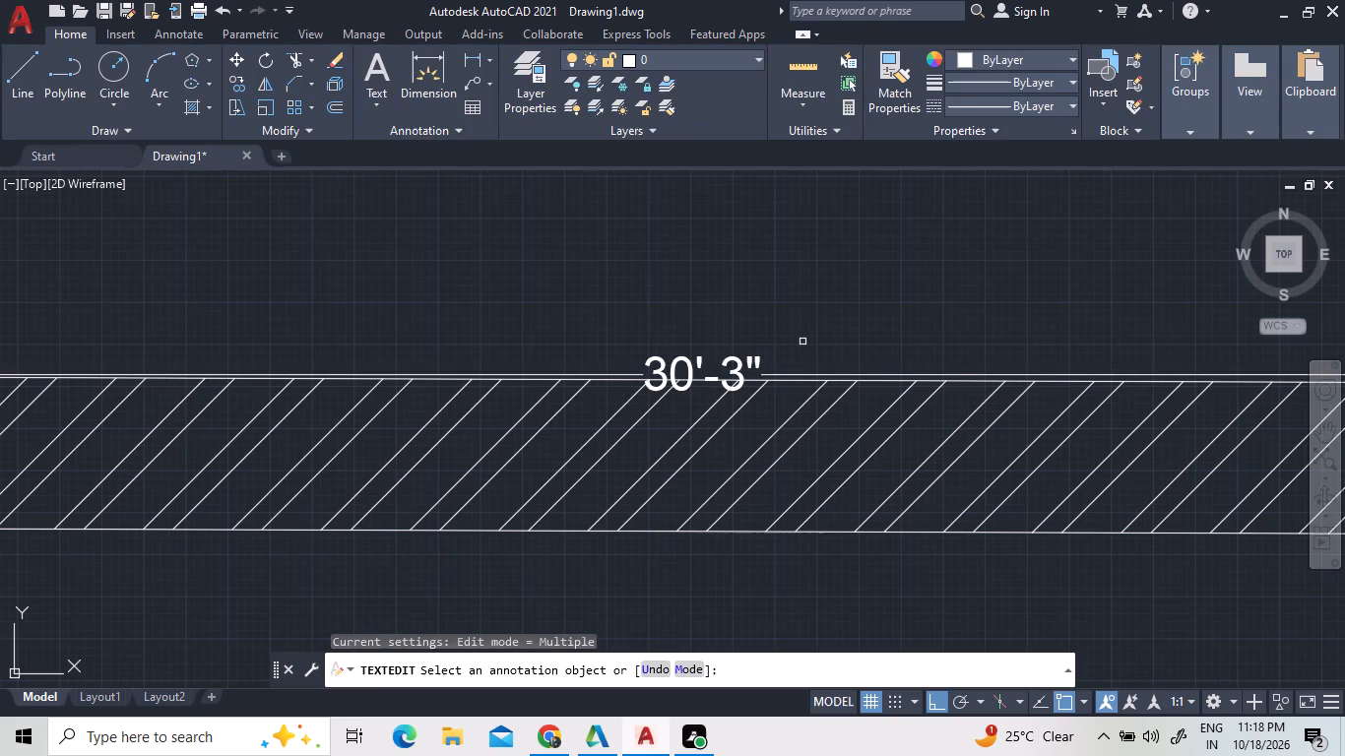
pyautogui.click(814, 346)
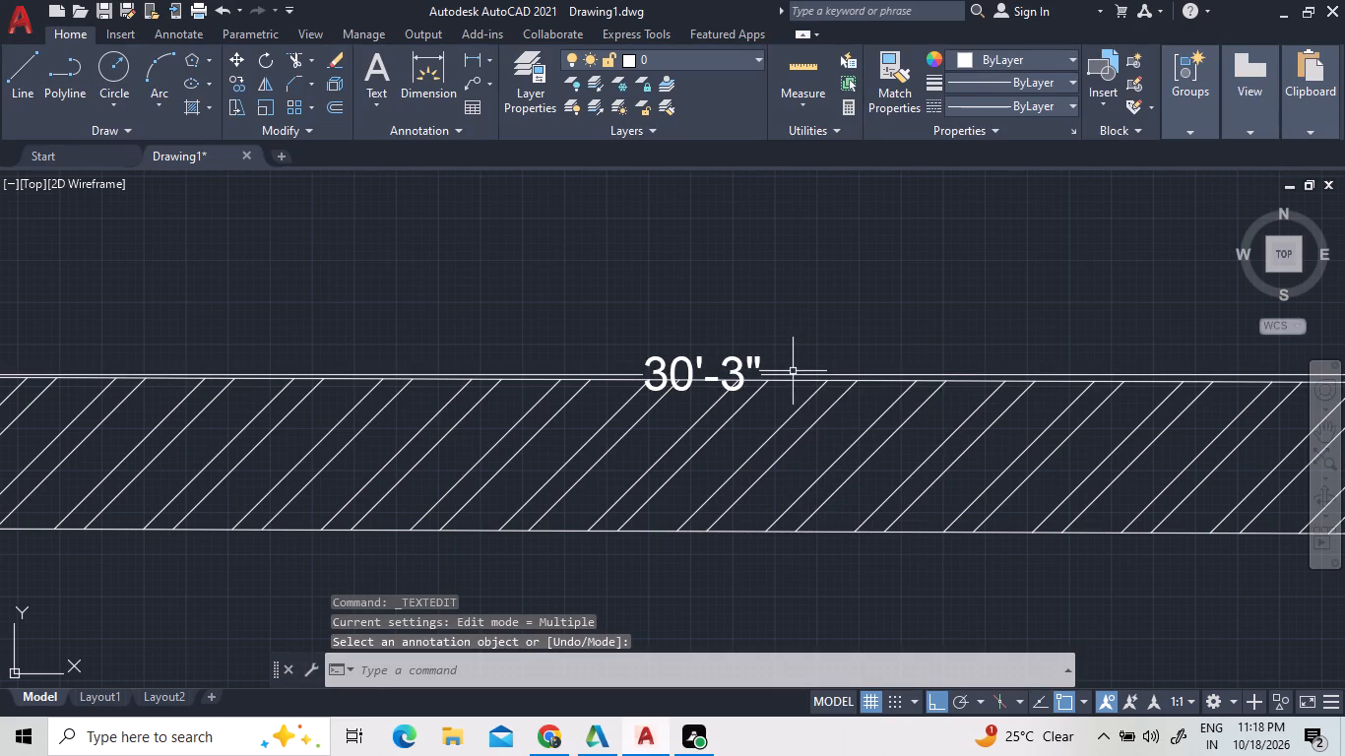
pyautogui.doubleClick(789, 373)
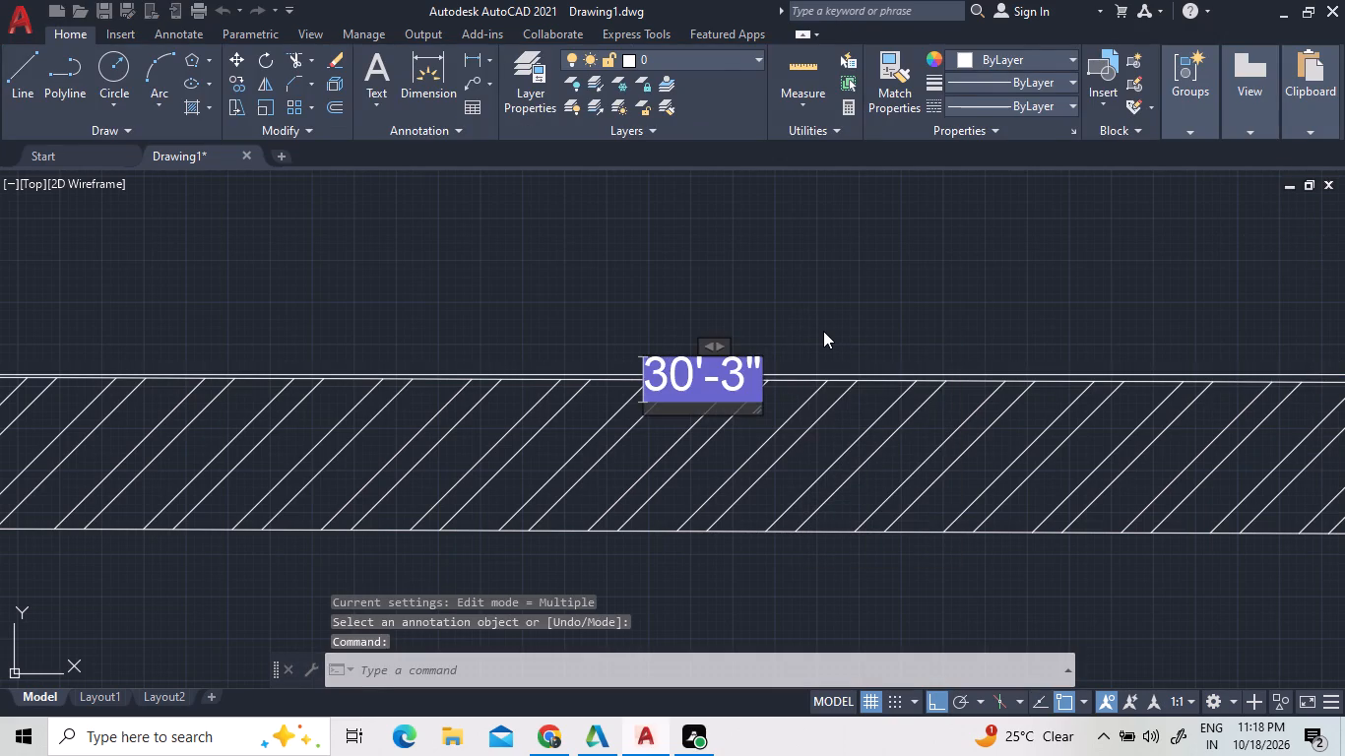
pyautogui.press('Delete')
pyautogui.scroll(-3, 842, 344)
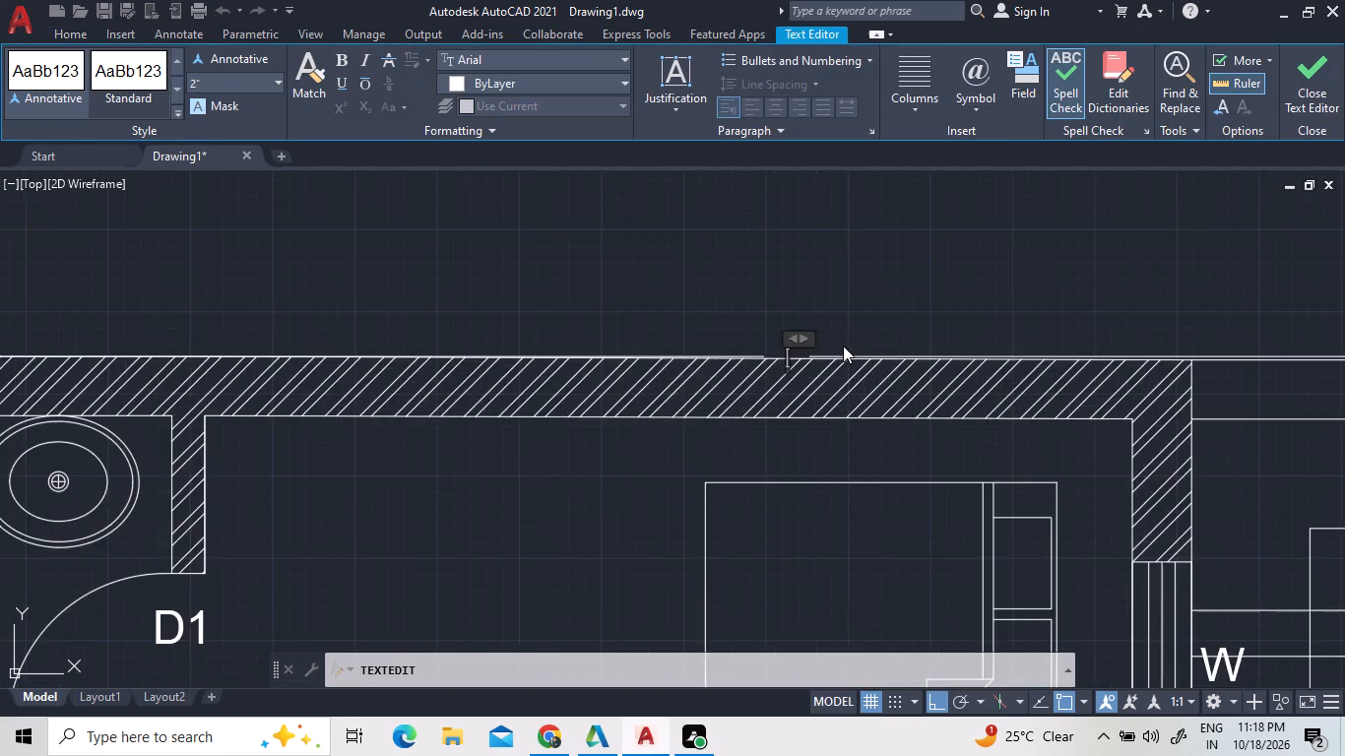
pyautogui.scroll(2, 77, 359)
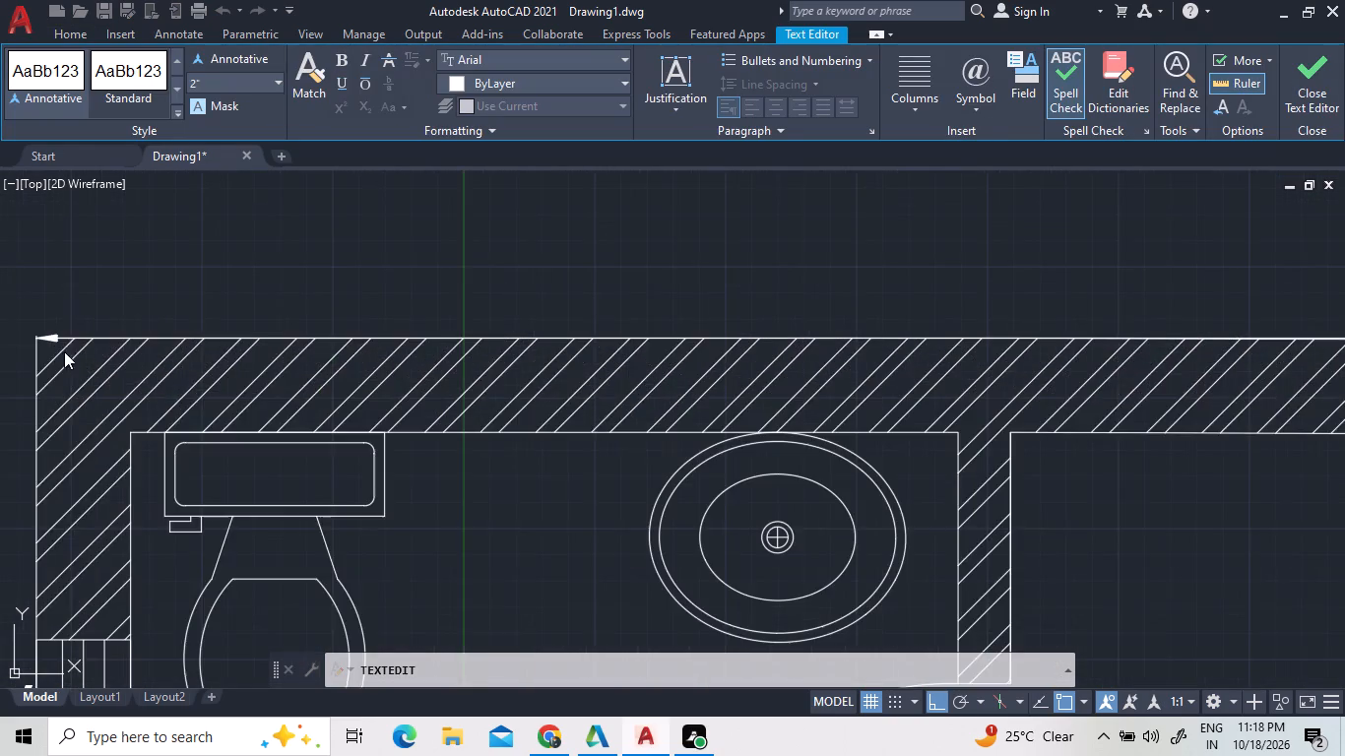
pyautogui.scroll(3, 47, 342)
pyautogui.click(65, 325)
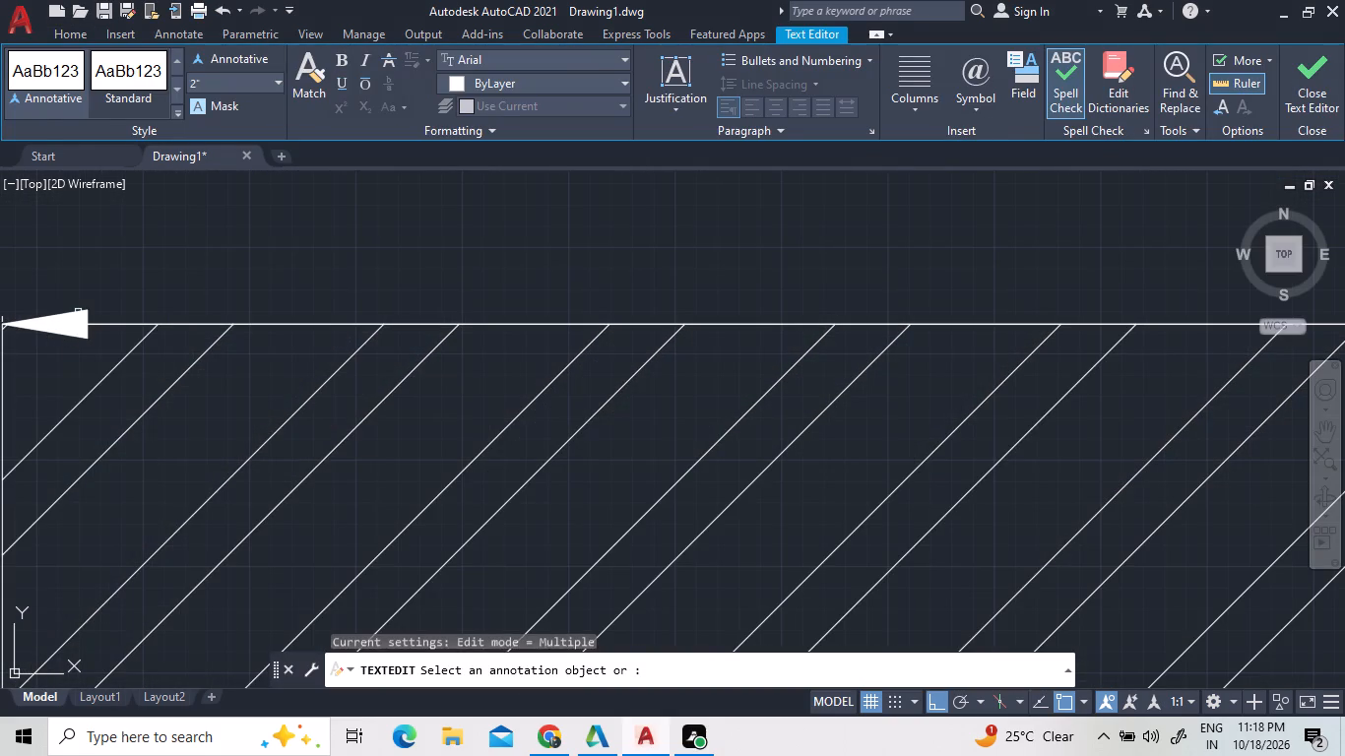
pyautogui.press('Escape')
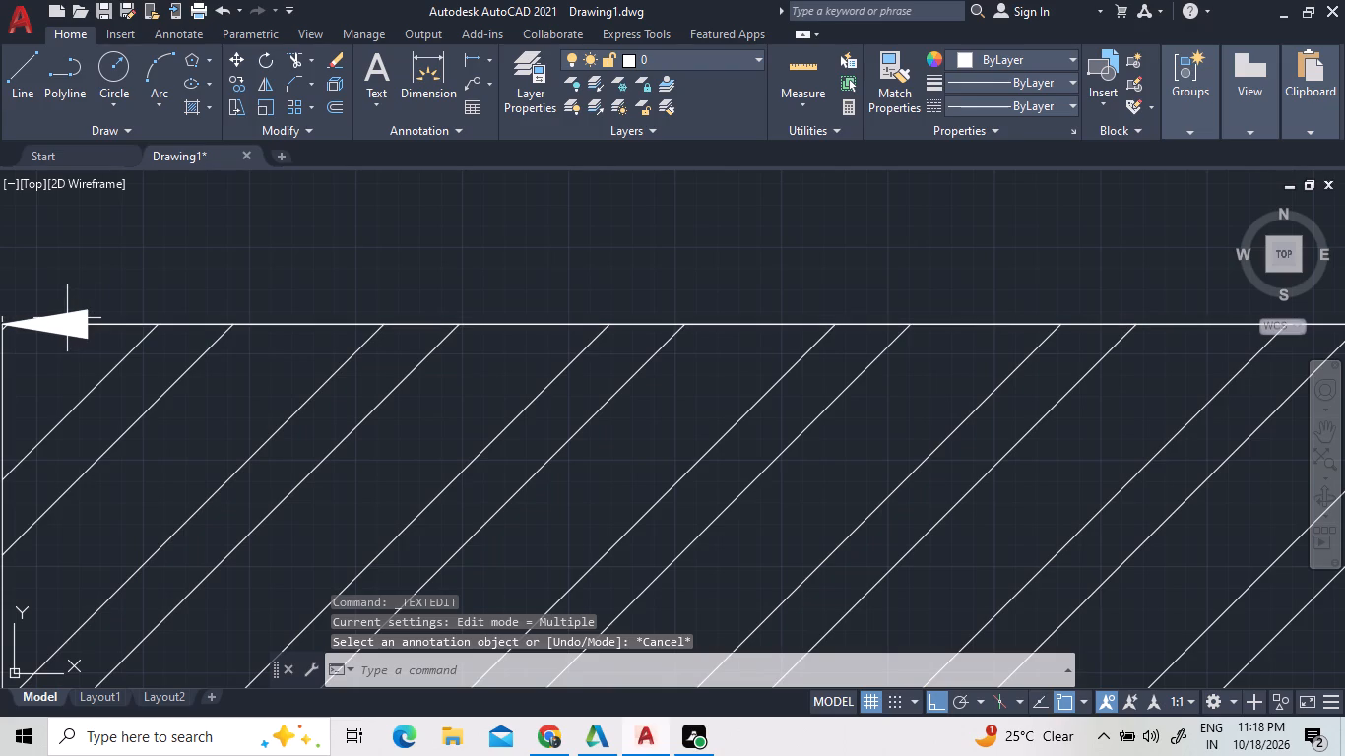
# Delete the overall-width dimension lying on the north wall's outer edge.
pyautogui.click(68, 318)
pyautogui.press('Escape')
pyautogui.click(107, 314)
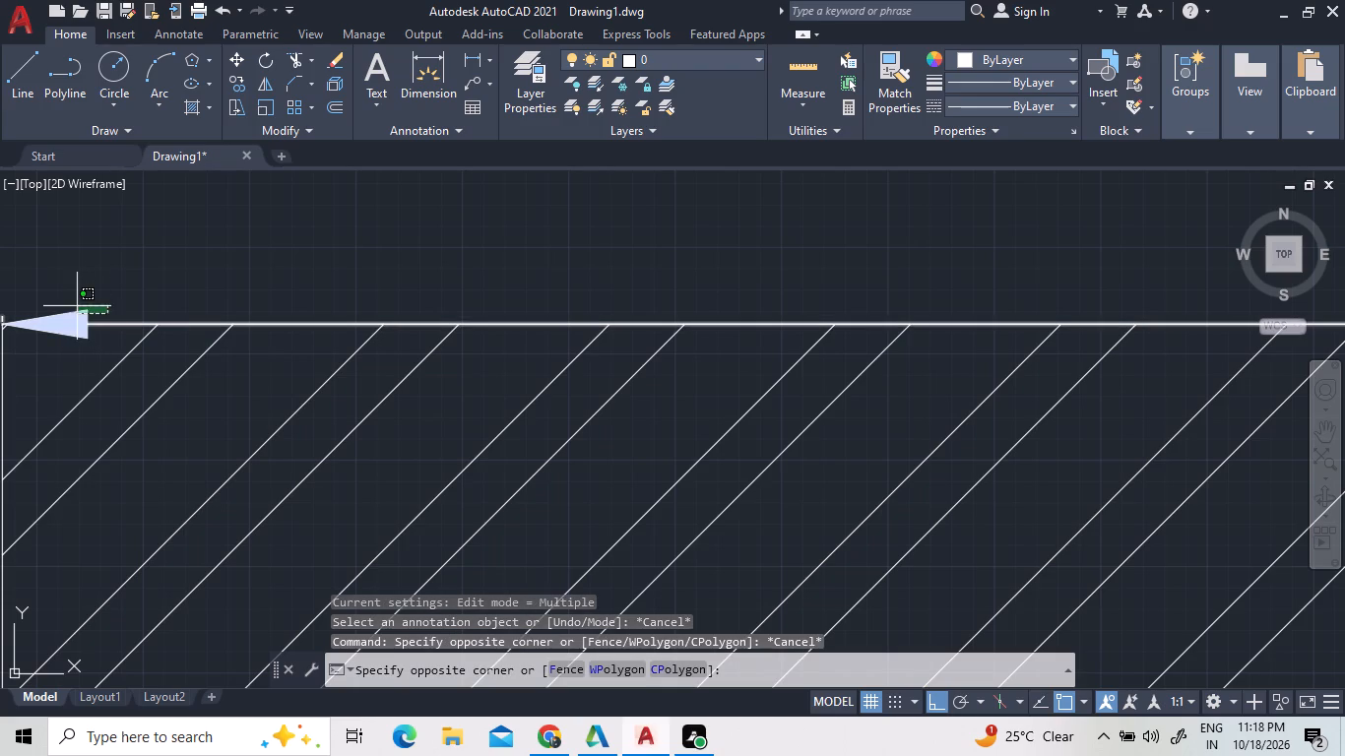
pyautogui.tripleClick(56, 302)
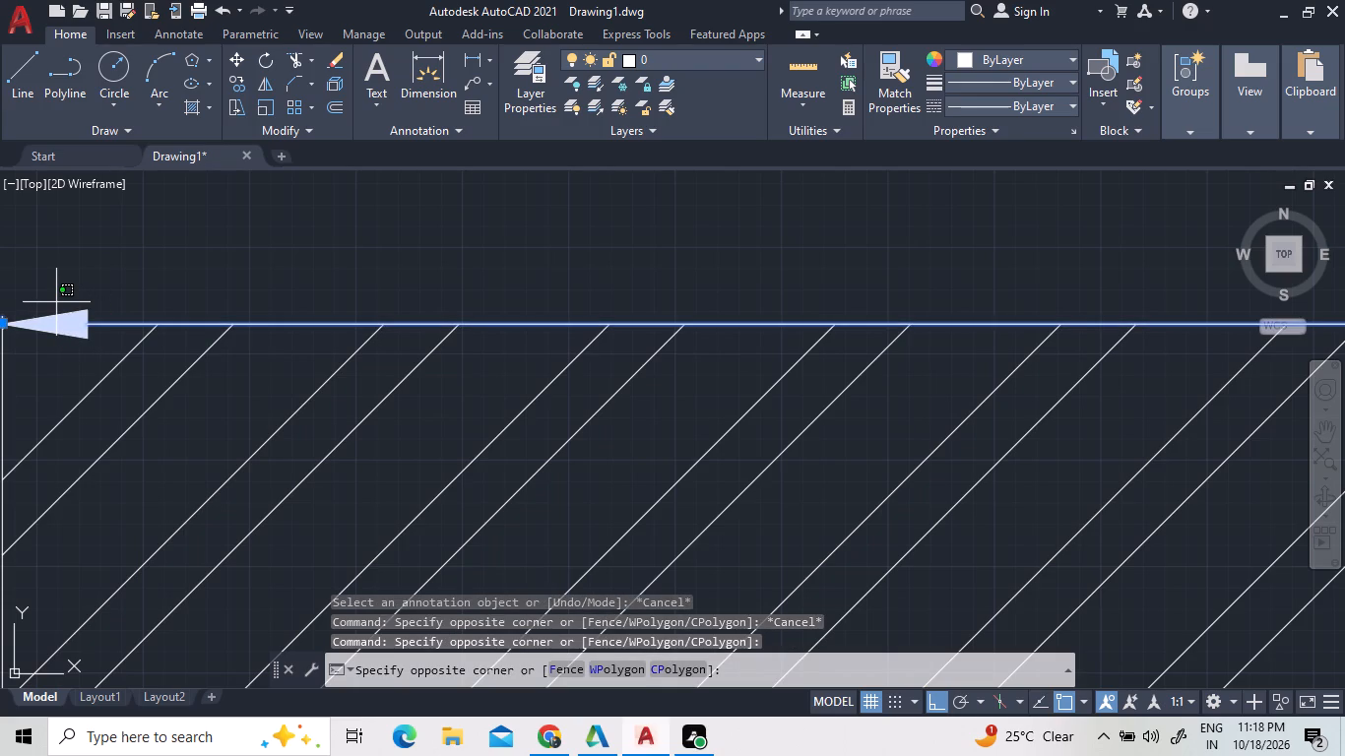
pyautogui.press('Delete')
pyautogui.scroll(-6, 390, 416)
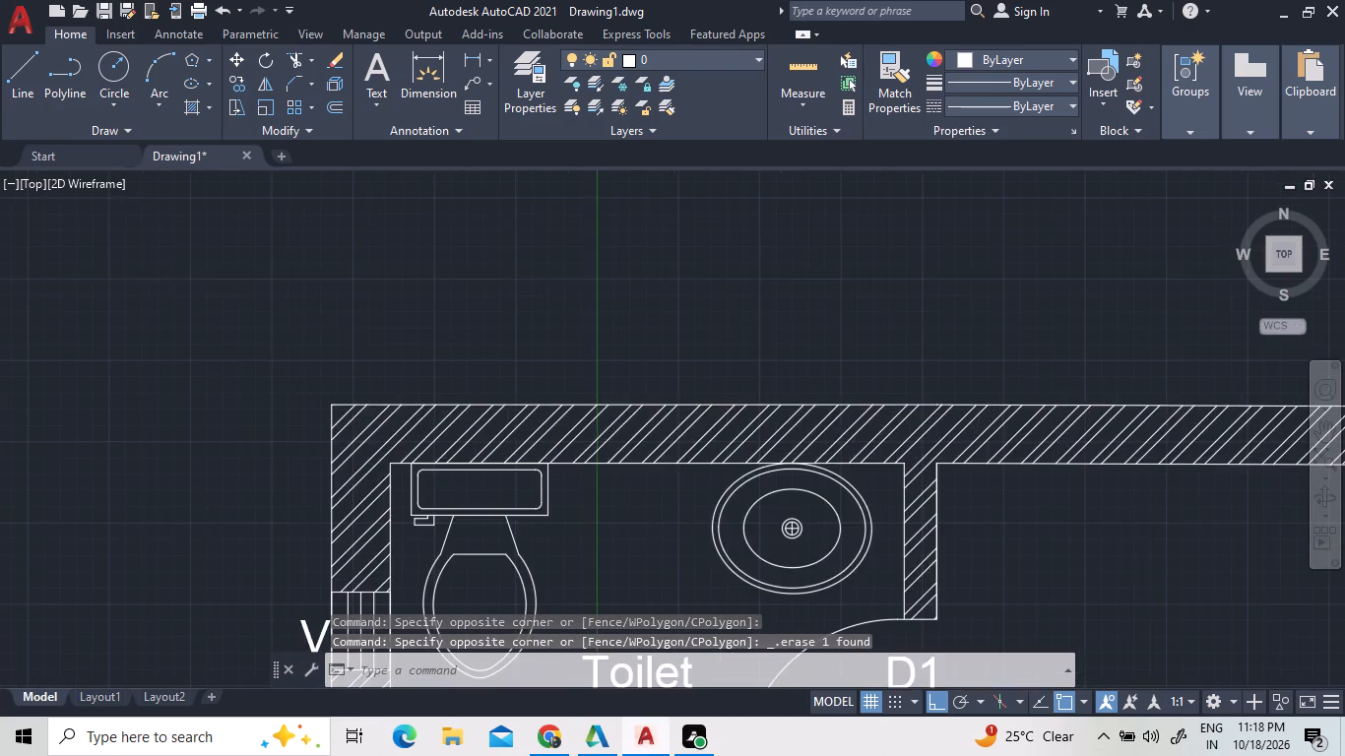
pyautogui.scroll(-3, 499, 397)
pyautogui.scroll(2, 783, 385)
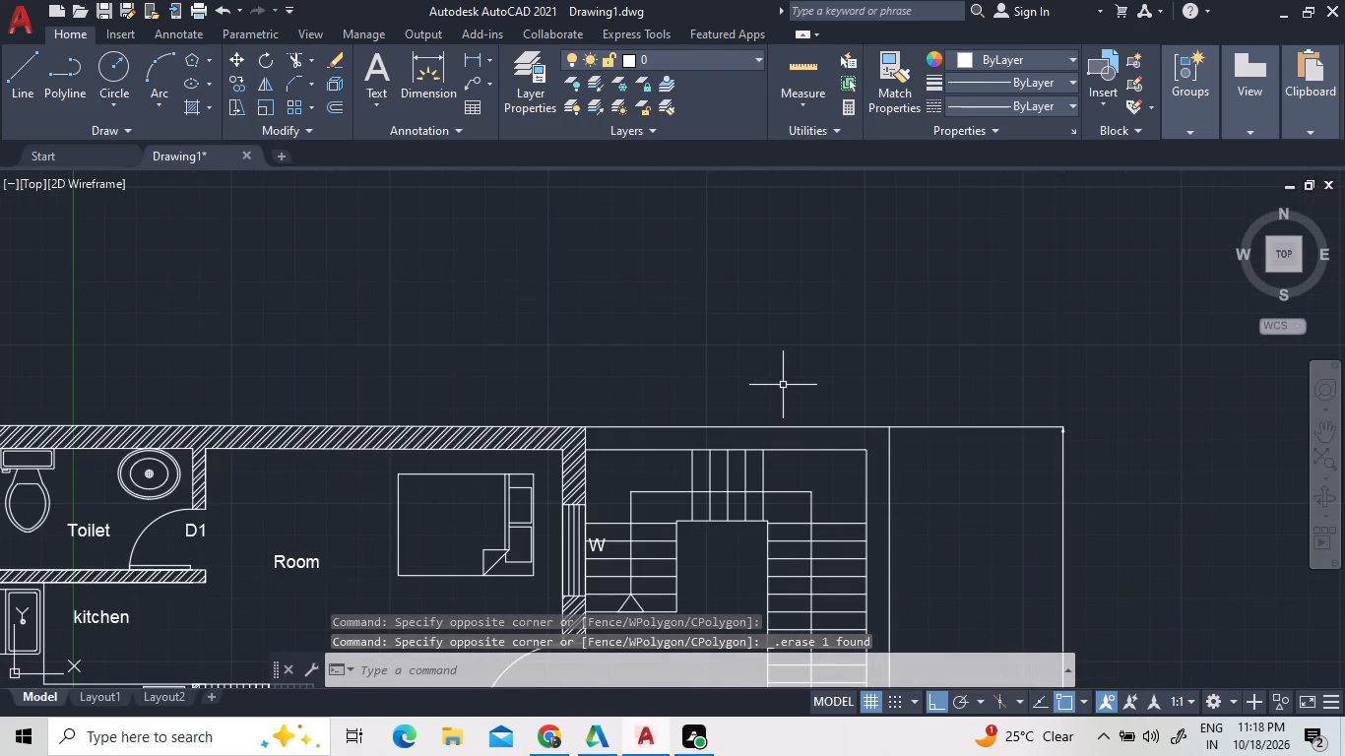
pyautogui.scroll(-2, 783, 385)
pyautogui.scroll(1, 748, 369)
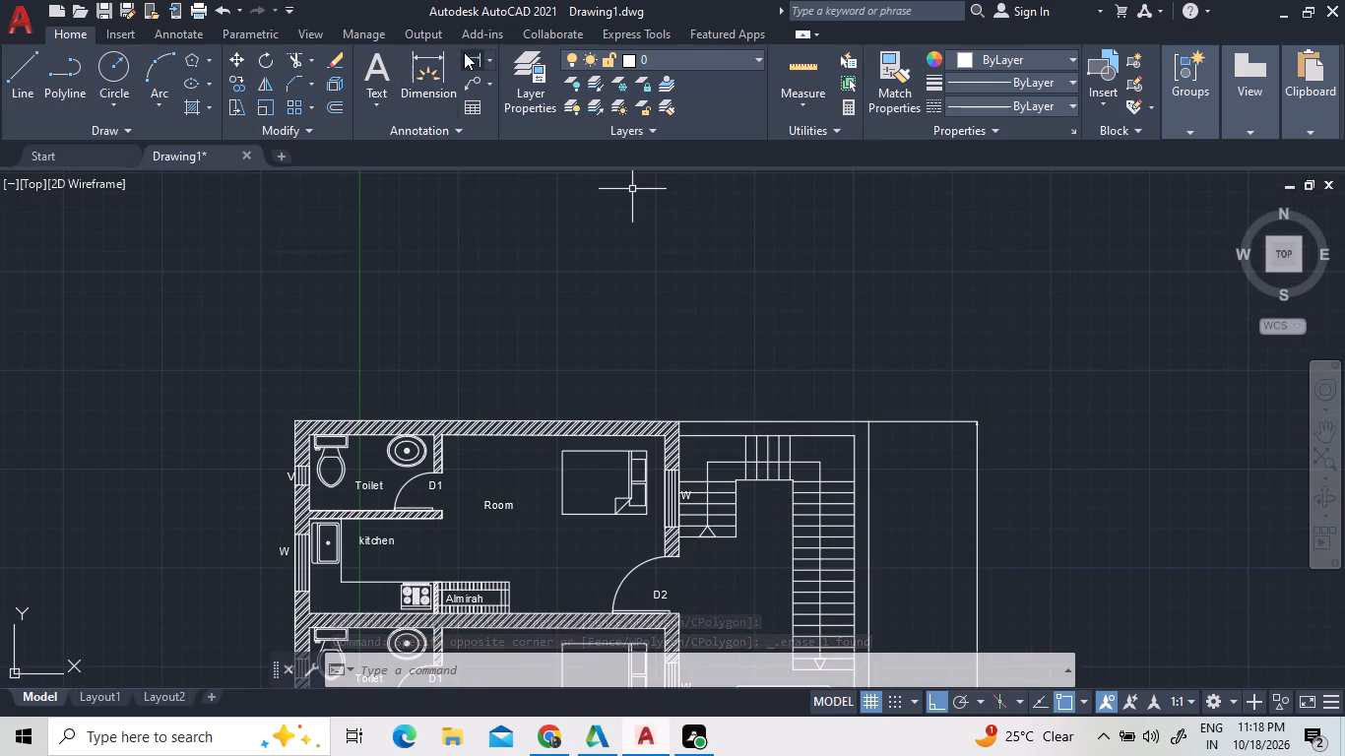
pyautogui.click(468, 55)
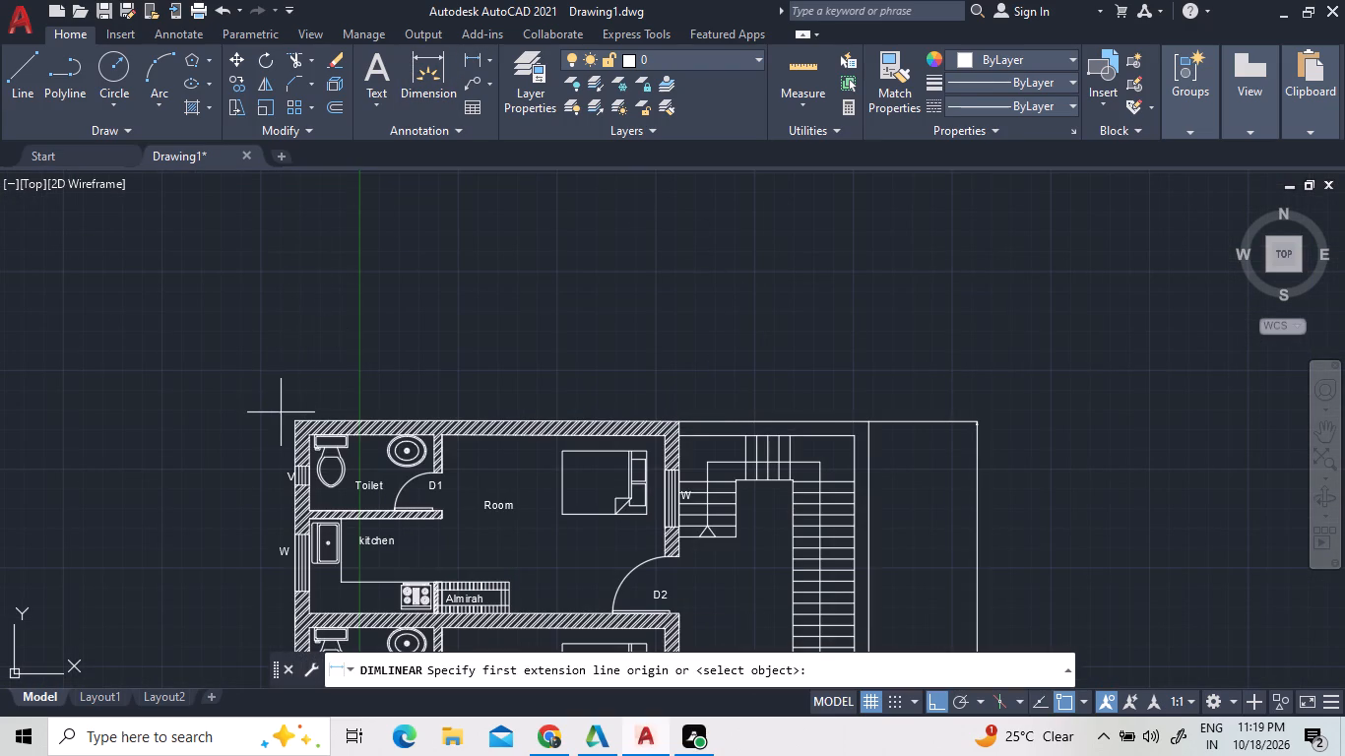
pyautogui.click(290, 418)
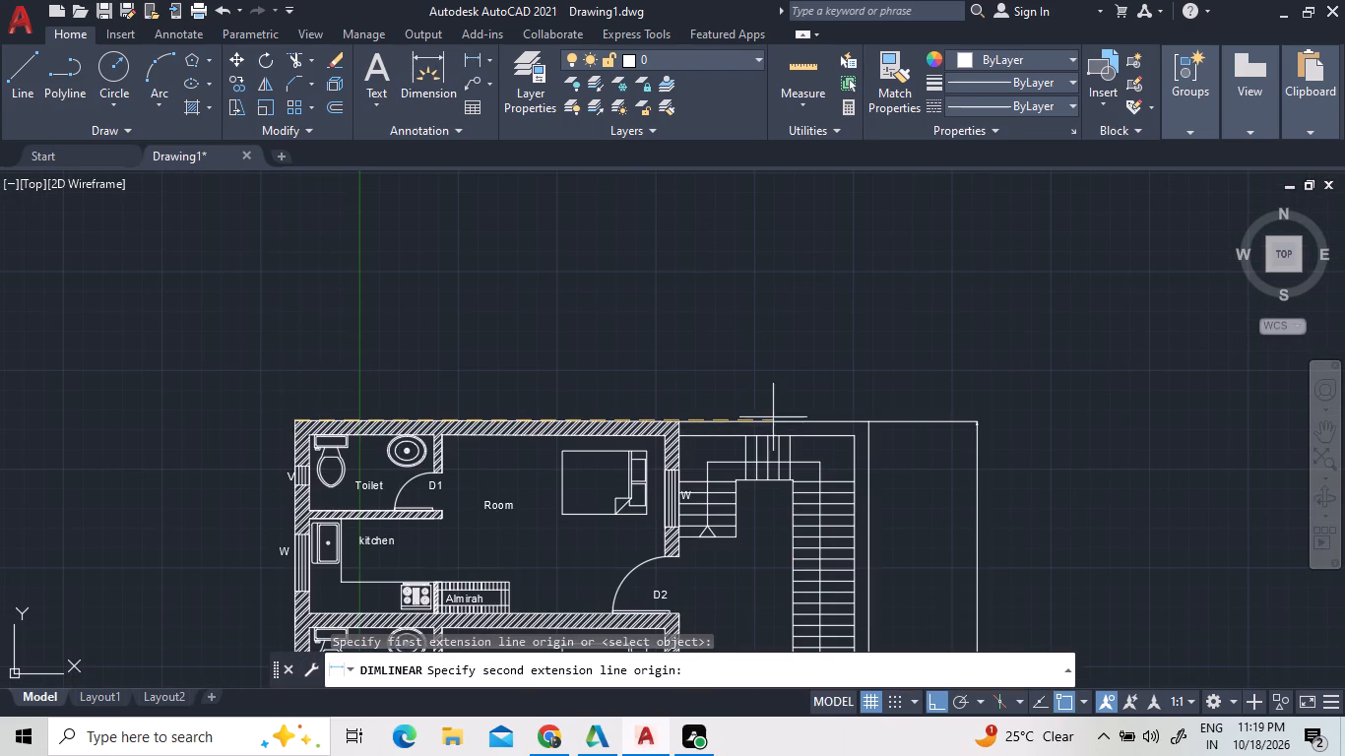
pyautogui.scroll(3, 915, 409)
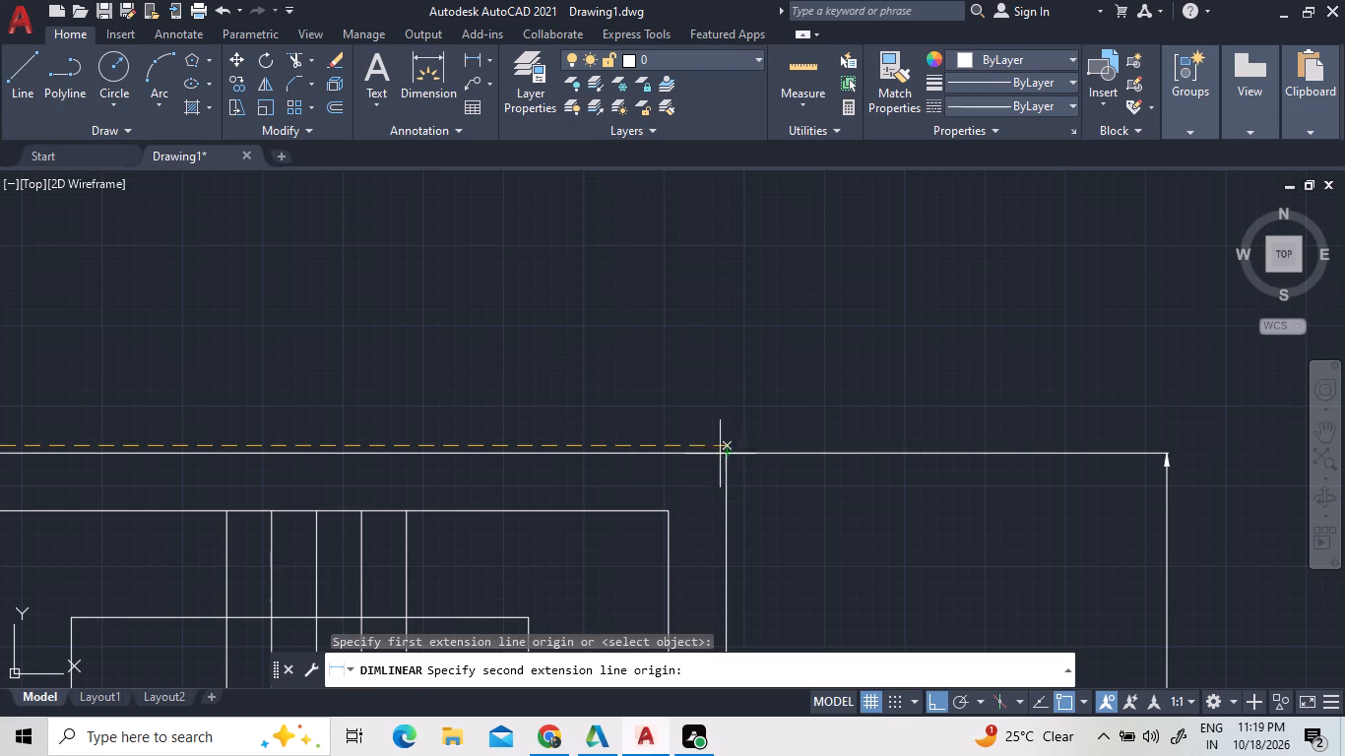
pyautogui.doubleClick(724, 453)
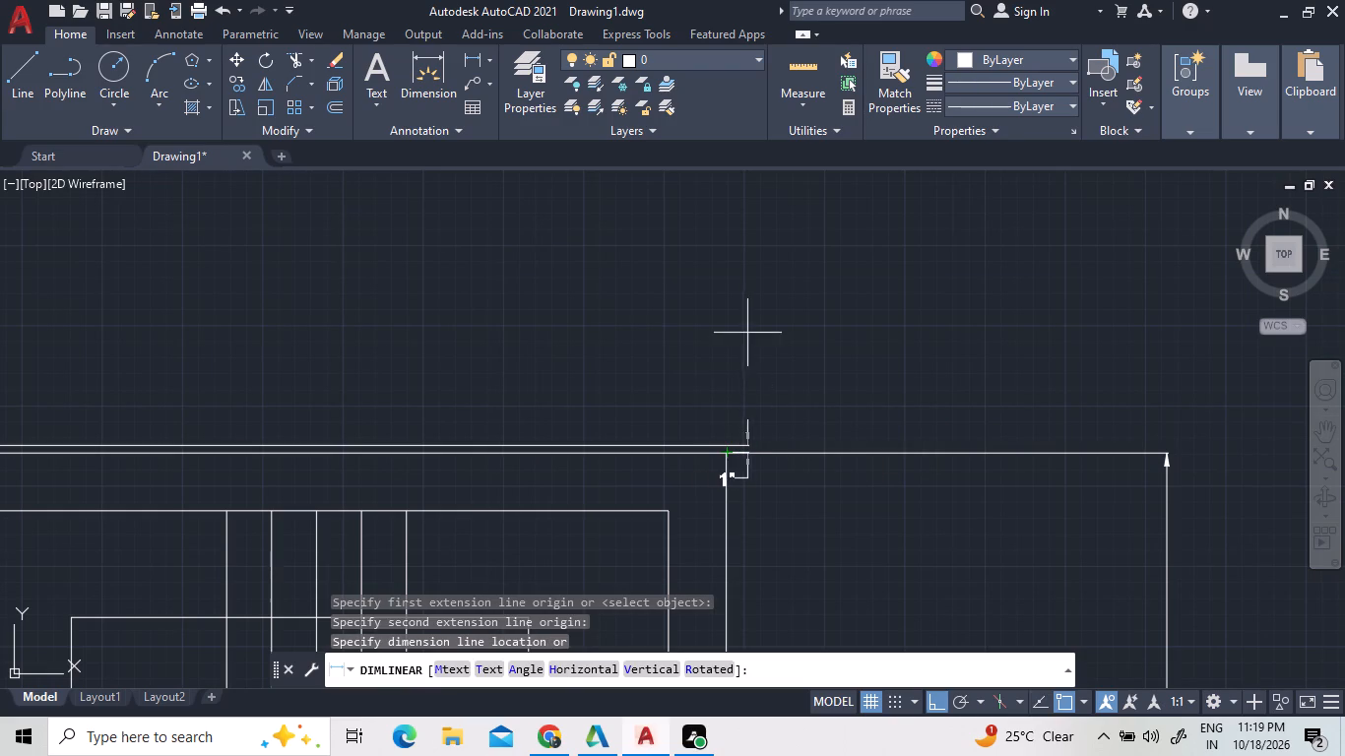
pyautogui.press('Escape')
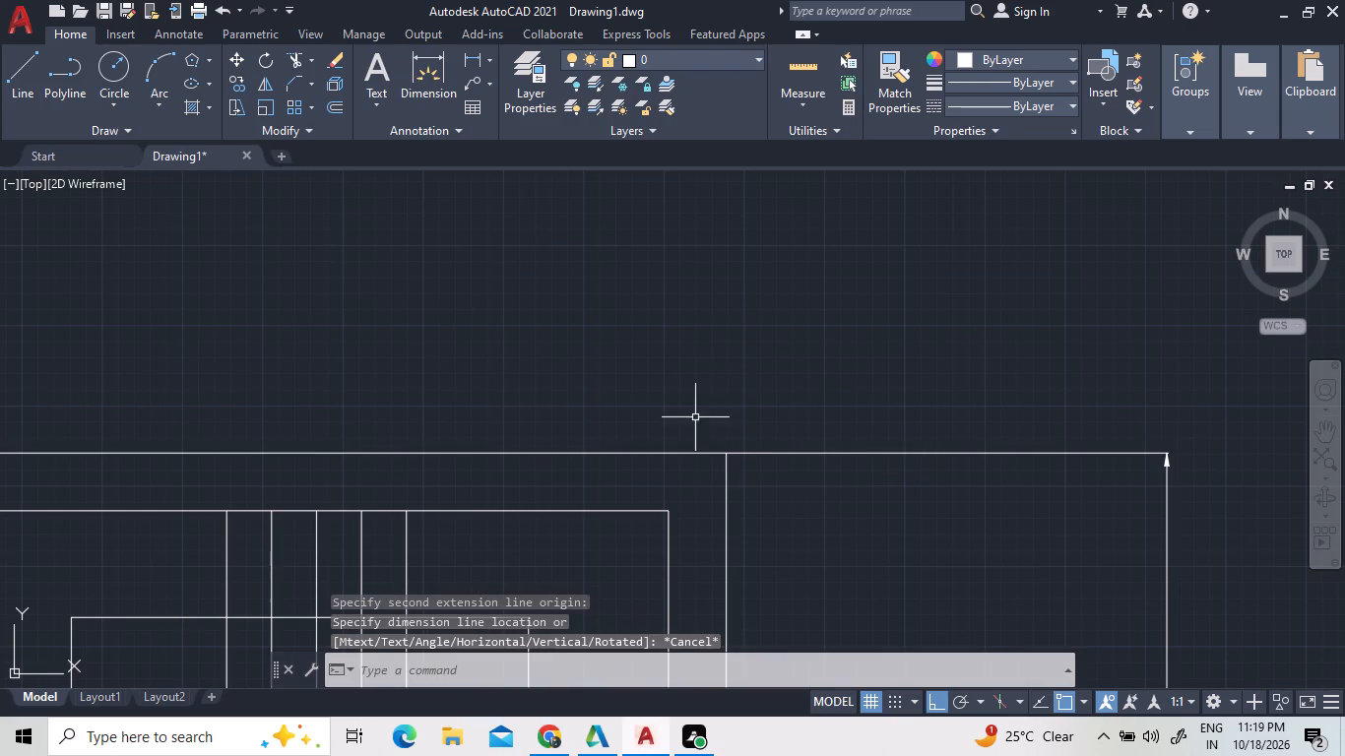
# Add a horizontal linear dimension from the house's north-west corner to the boundary's north-east corner, placed about 3'-8" clear of the north wall.
pyautogui.scroll(-2, 697, 419)
pyautogui.scroll(-2, 505, 356)
pyautogui.scroll(1, 357, 333)
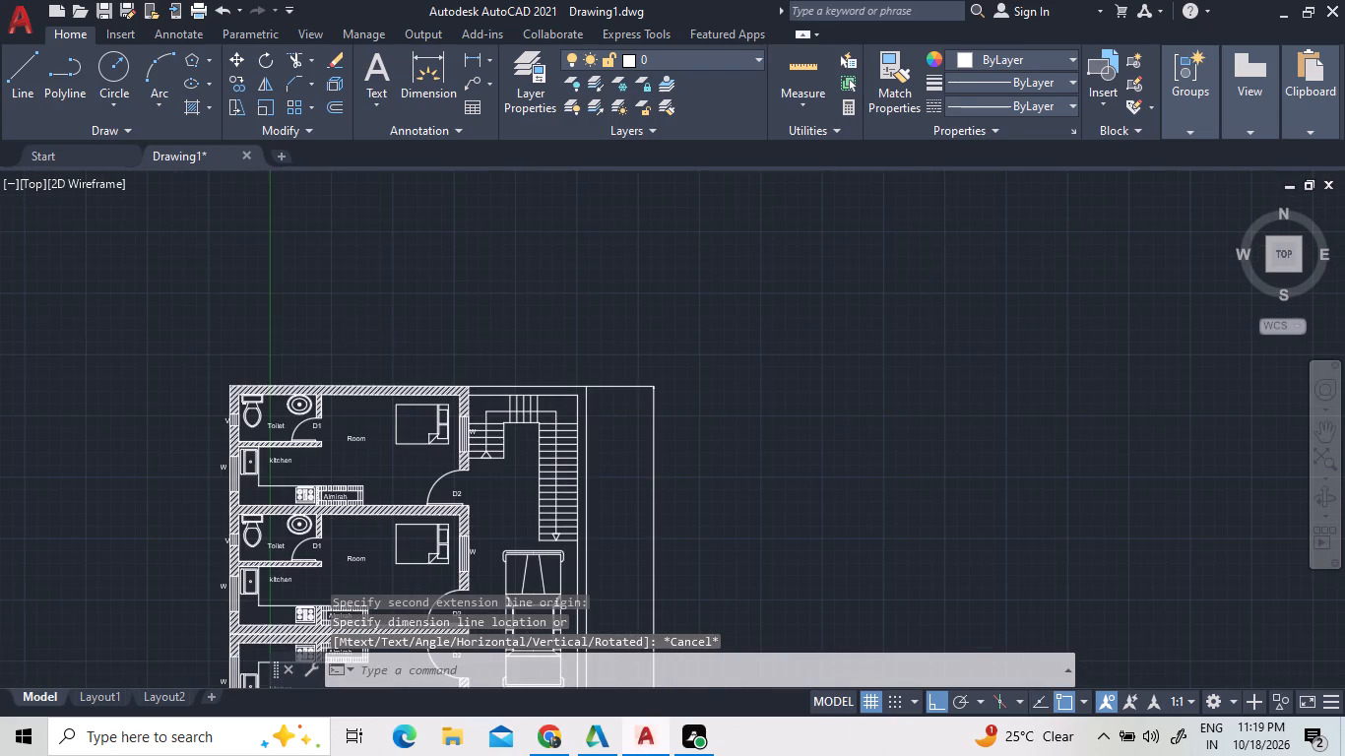
pyautogui.scroll(2, 270, 360)
pyautogui.scroll(-2, 288, 346)
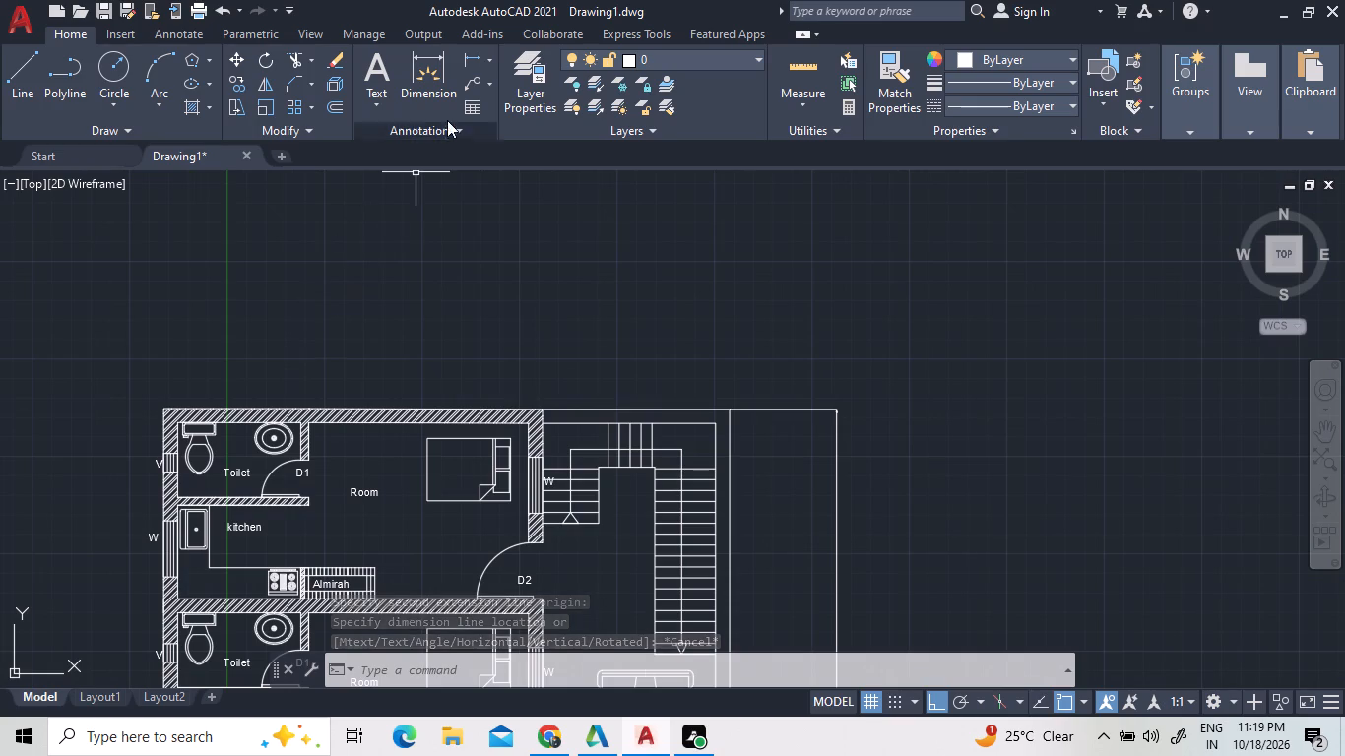
pyautogui.tripleClick(472, 63)
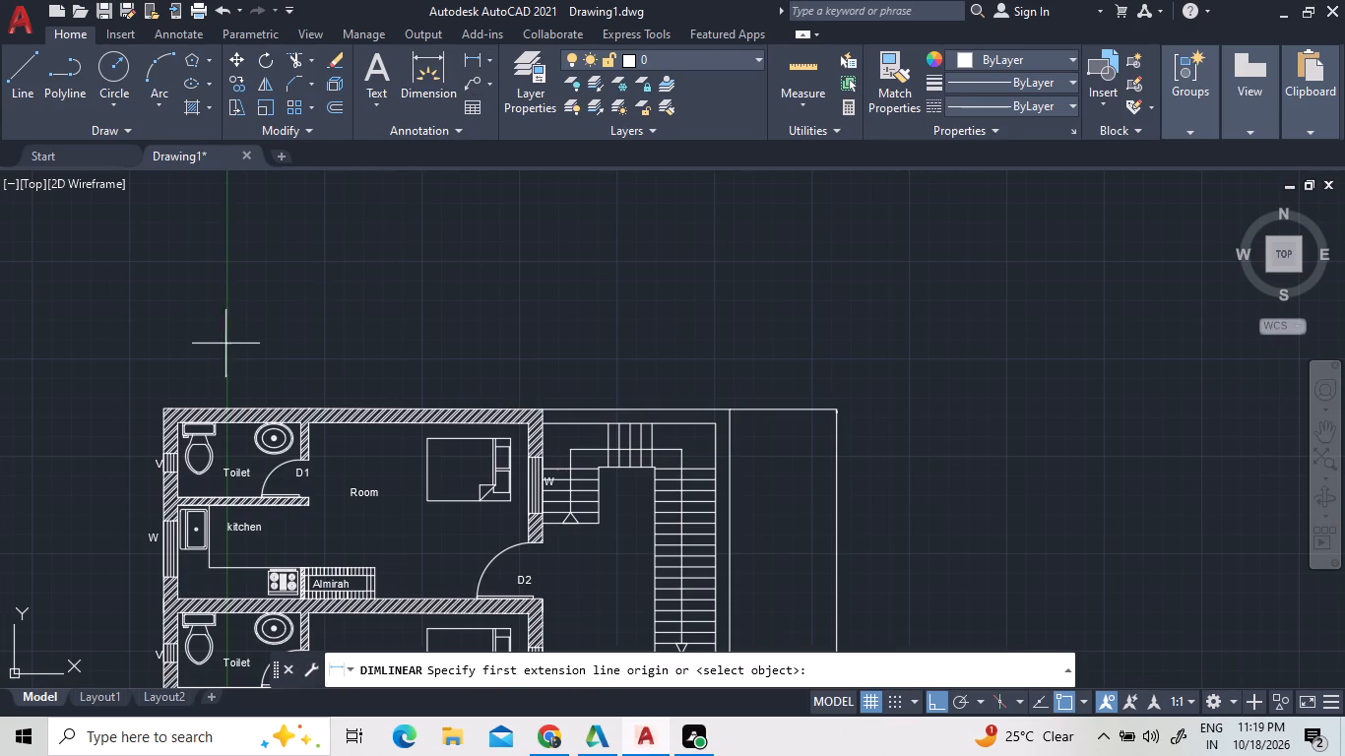
pyautogui.doubleClick(159, 406)
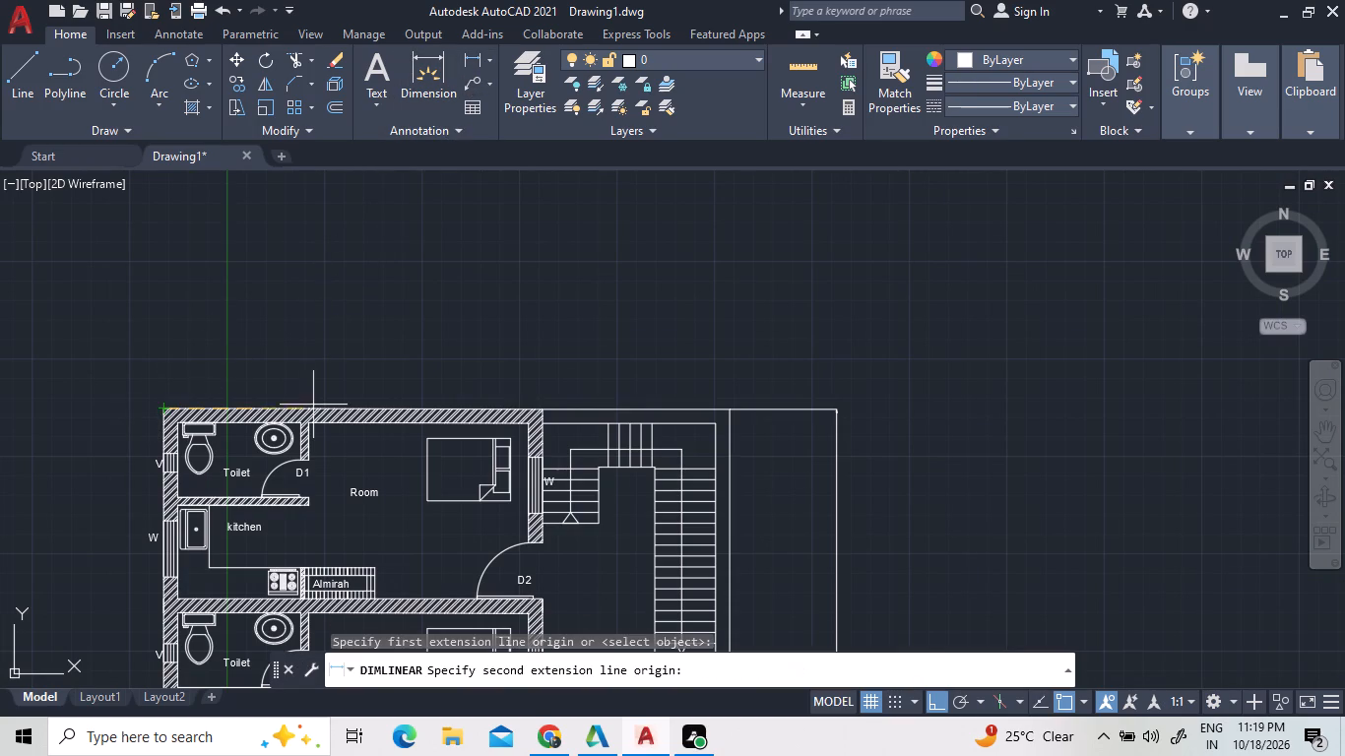
pyautogui.doubleClick(728, 410)
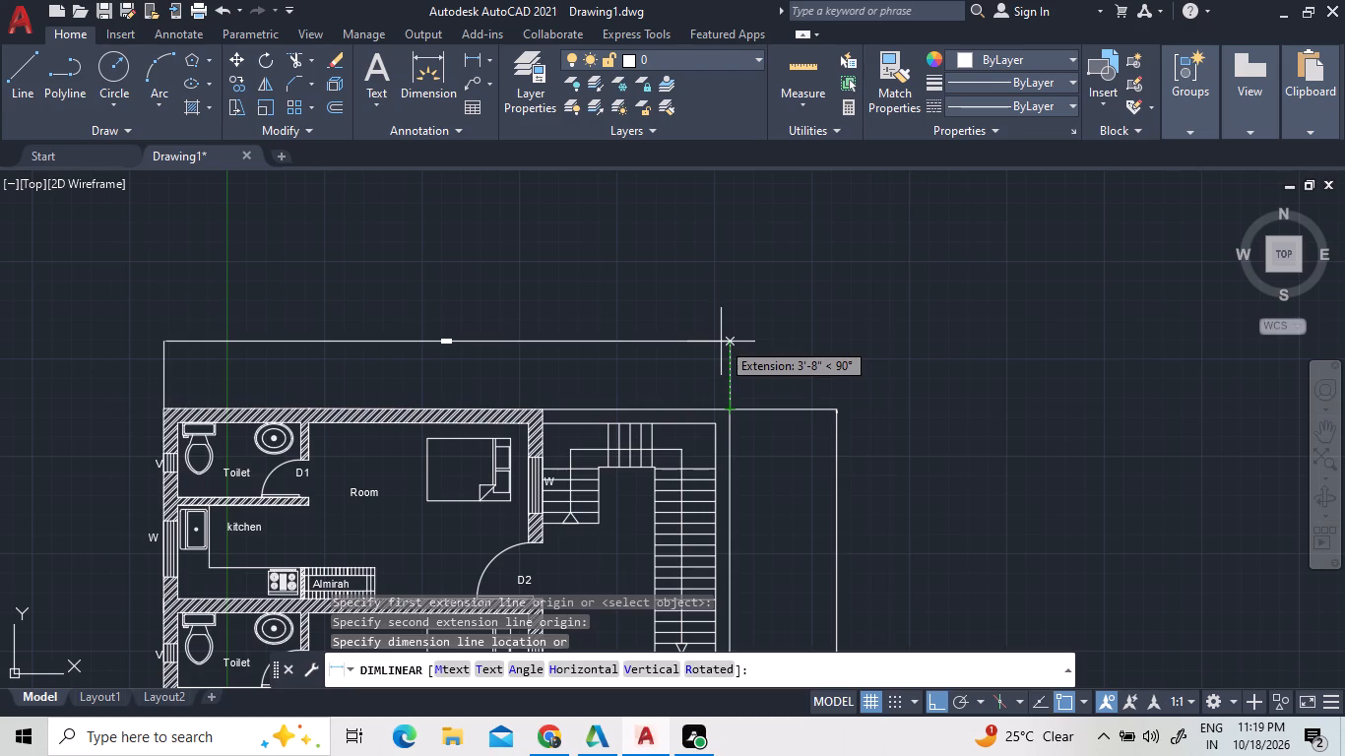
pyautogui.click(721, 344)
# Set the text height of the new overall-width dimension north of the house to 8".
pyautogui.scroll(6, 465, 338)
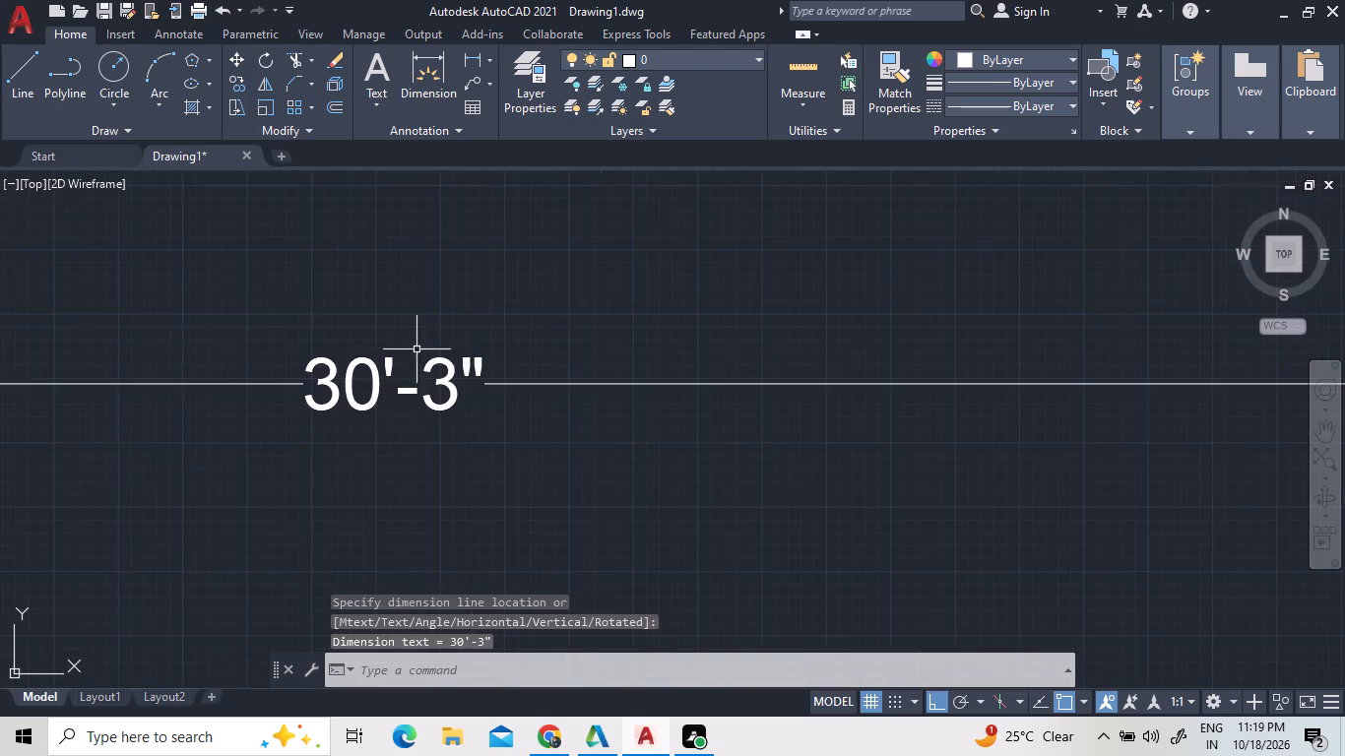
pyautogui.doubleClick(371, 411)
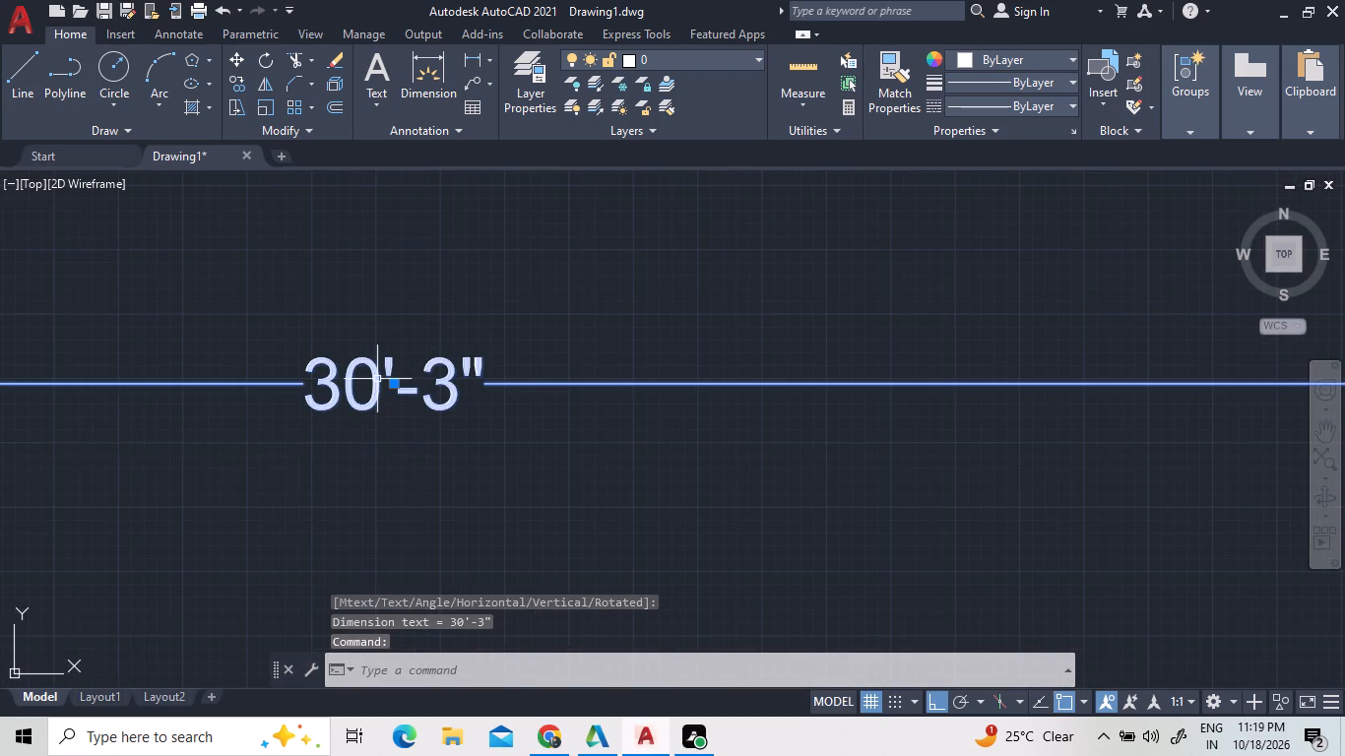
pyautogui.doubleClick(377, 379)
pyautogui.click(378, 379)
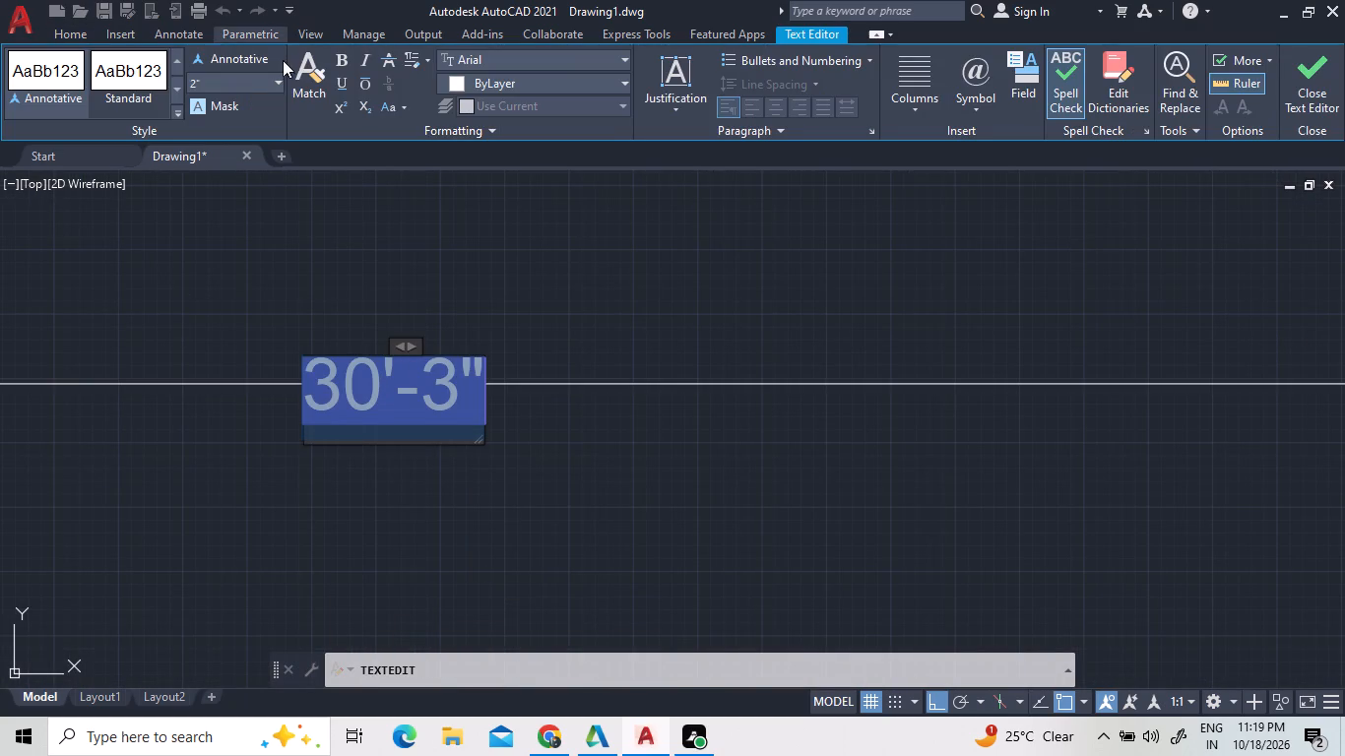
pyautogui.click(276, 84)
pyautogui.doubleClick(253, 106)
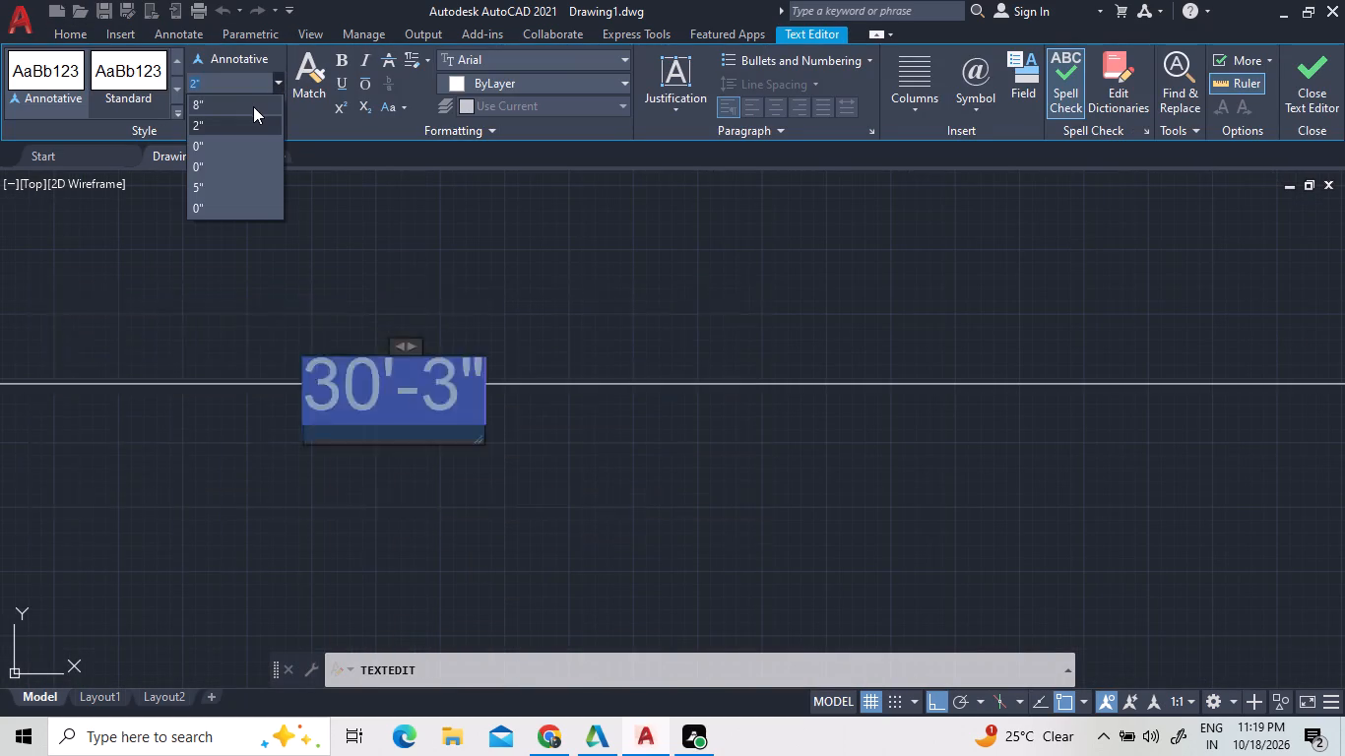
pyautogui.doubleClick(616, 225)
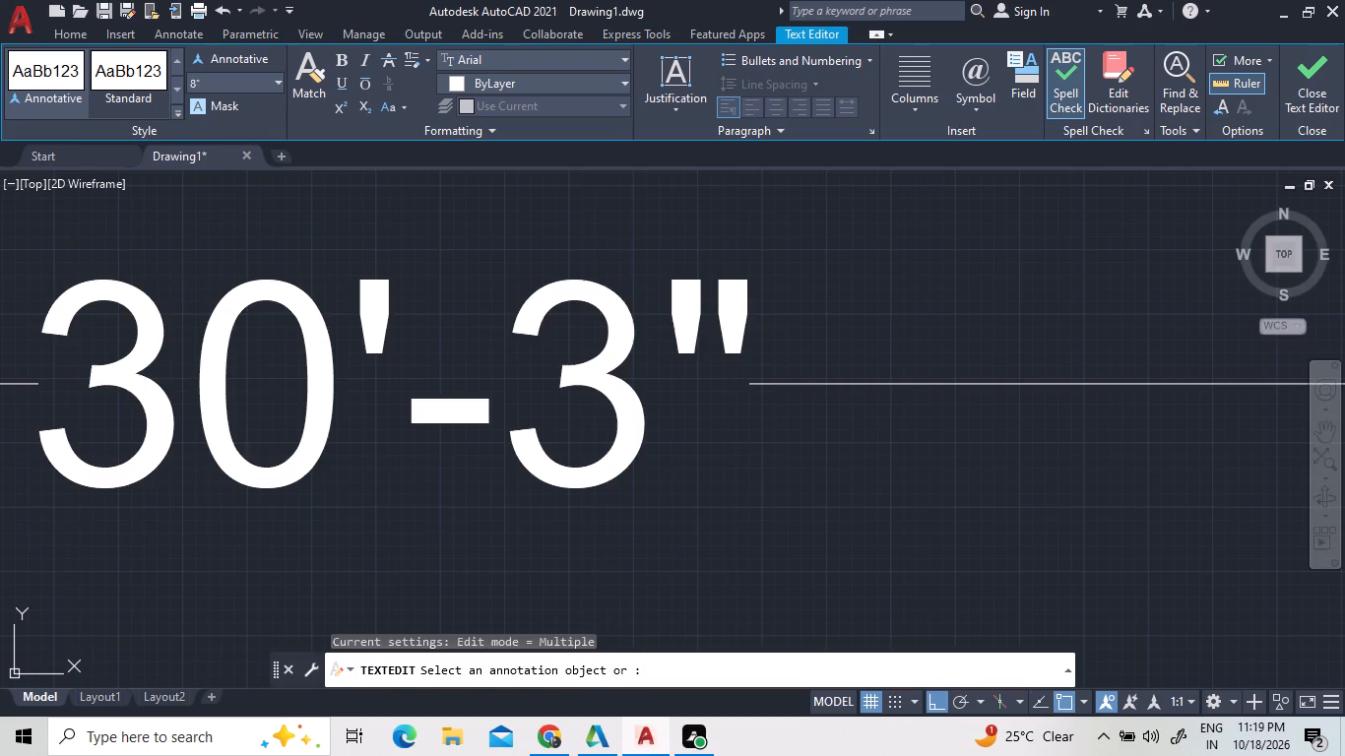
pyautogui.press('Escape')
# Examine the dimensioned plan, including the overall width and length dimensions, the staircase, the parked vehicles and the gate area.
pyautogui.scroll(-7, 816, 463)
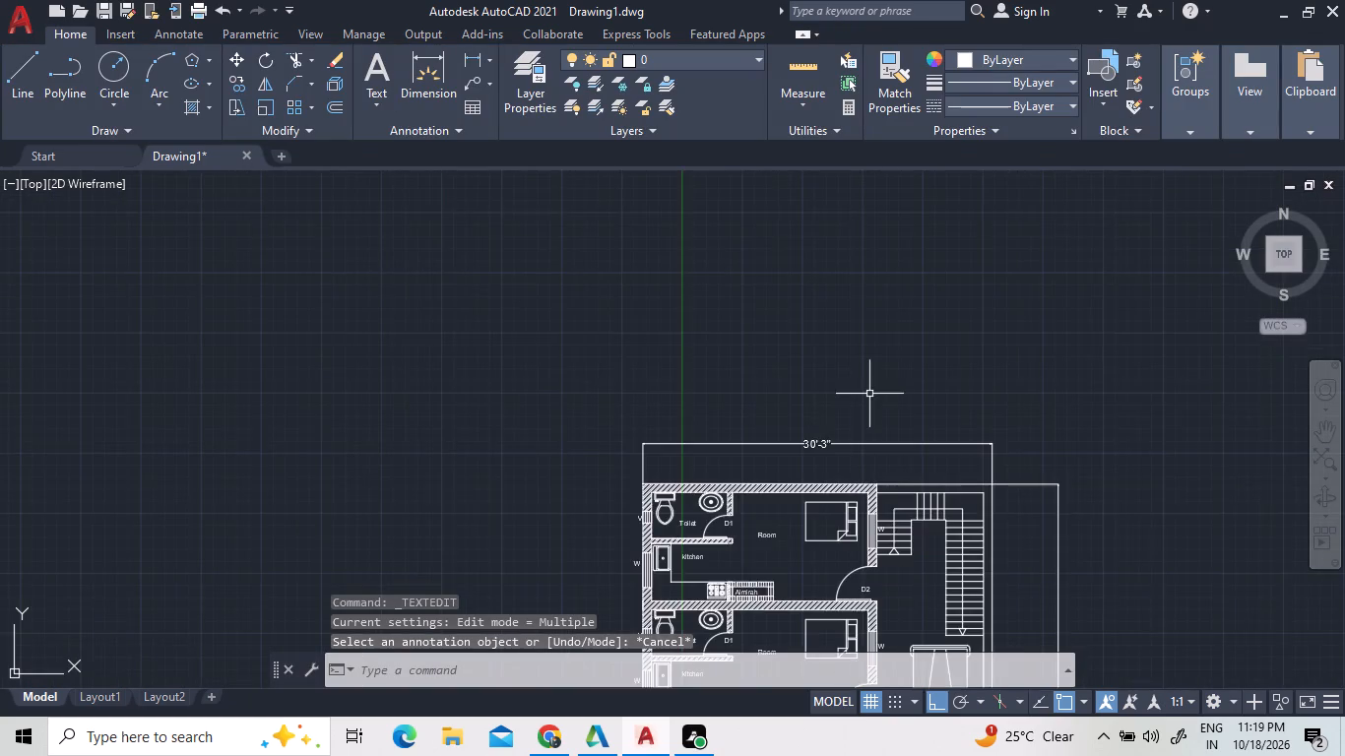
pyautogui.scroll(-1, 869, 391)
pyautogui.scroll(2, 849, 439)
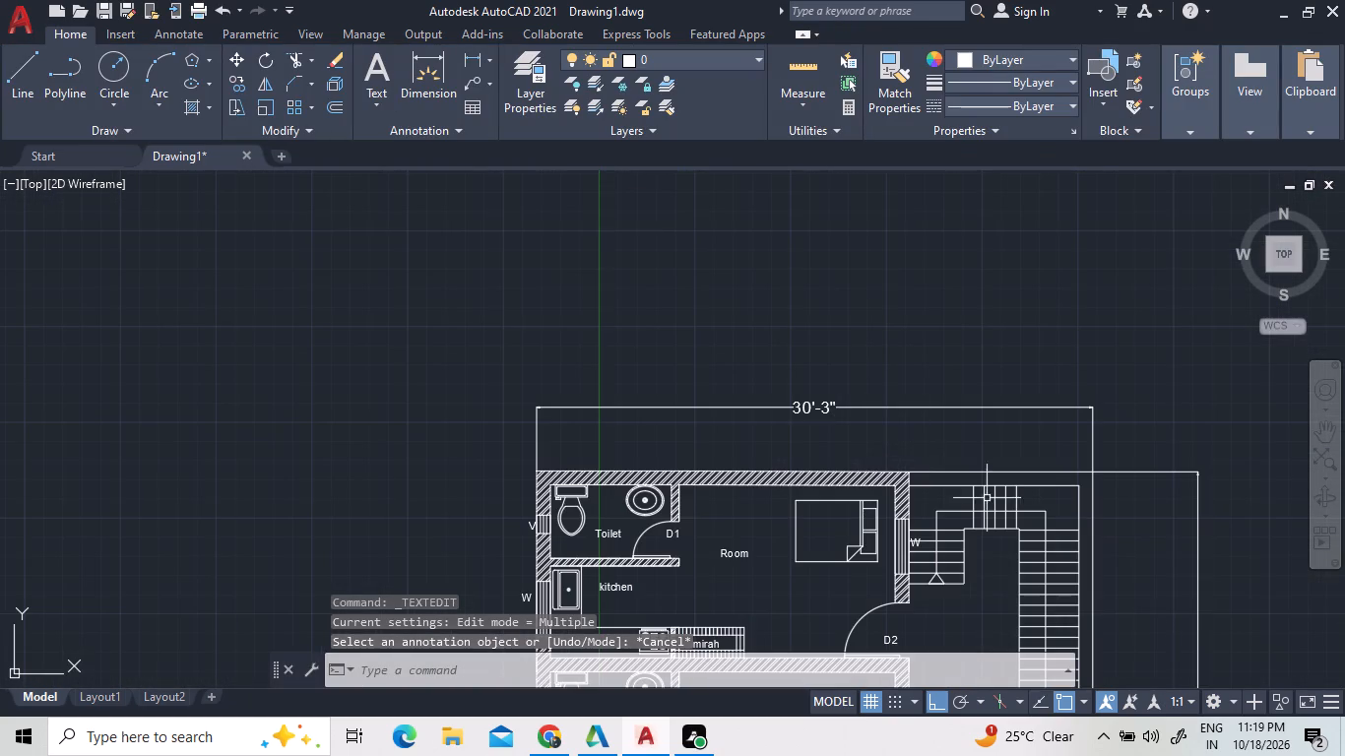
pyautogui.scroll(3, 1105, 607)
pyautogui.scroll(-2, 1104, 599)
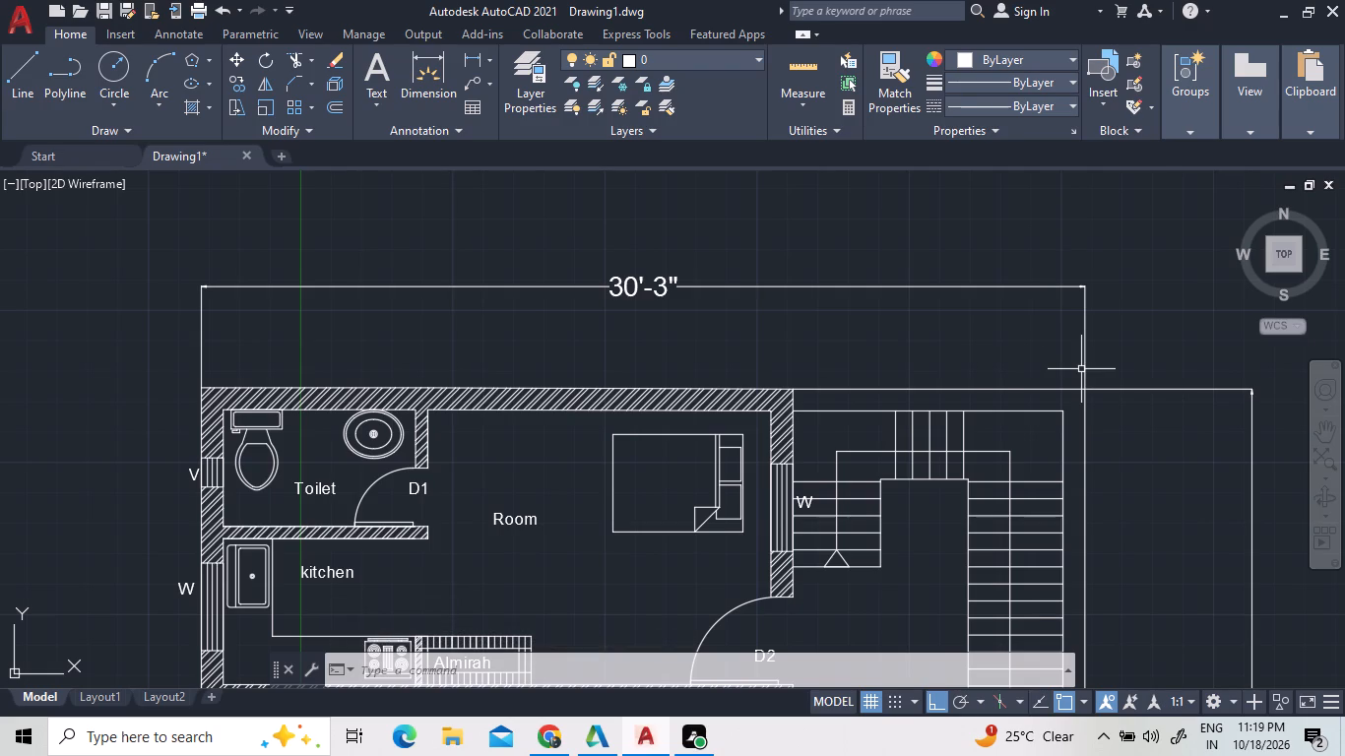
pyautogui.scroll(-1, 1082, 368)
pyautogui.scroll(-3, 1168, 384)
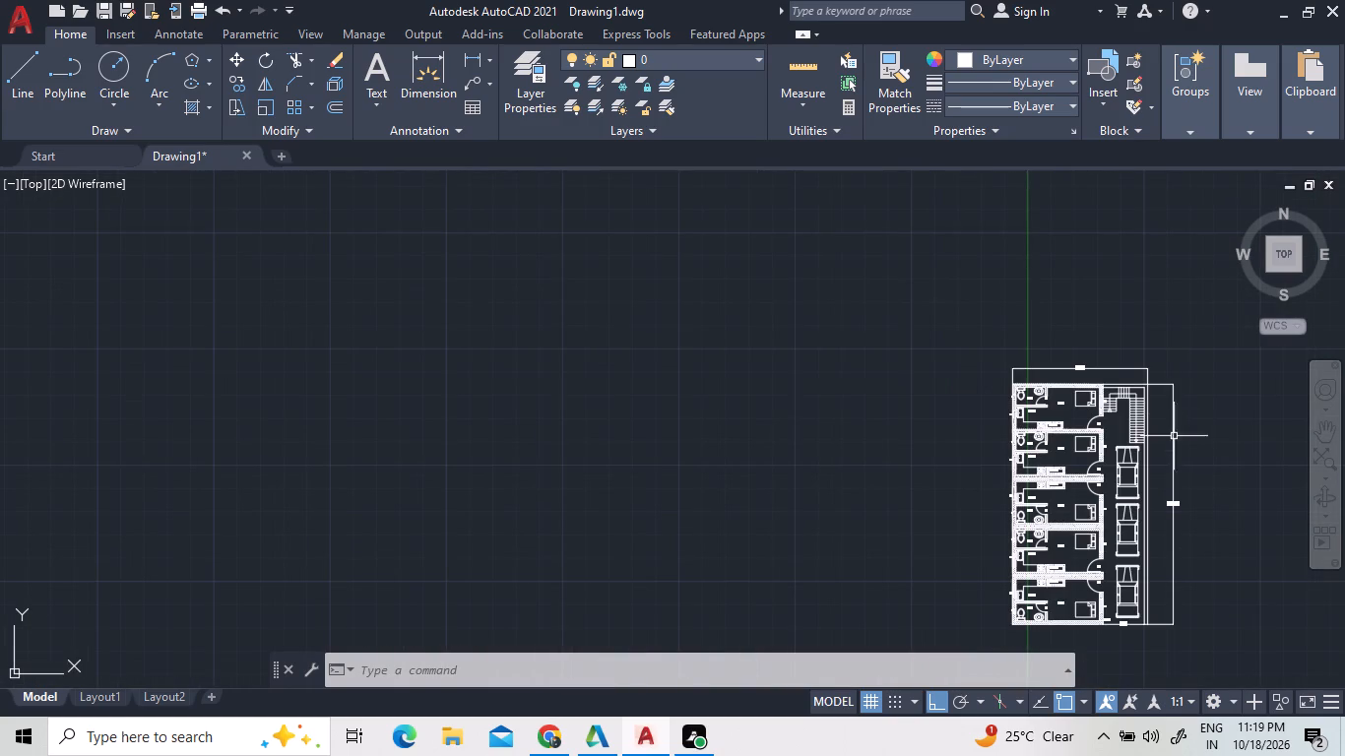
pyautogui.scroll(3, 1219, 509)
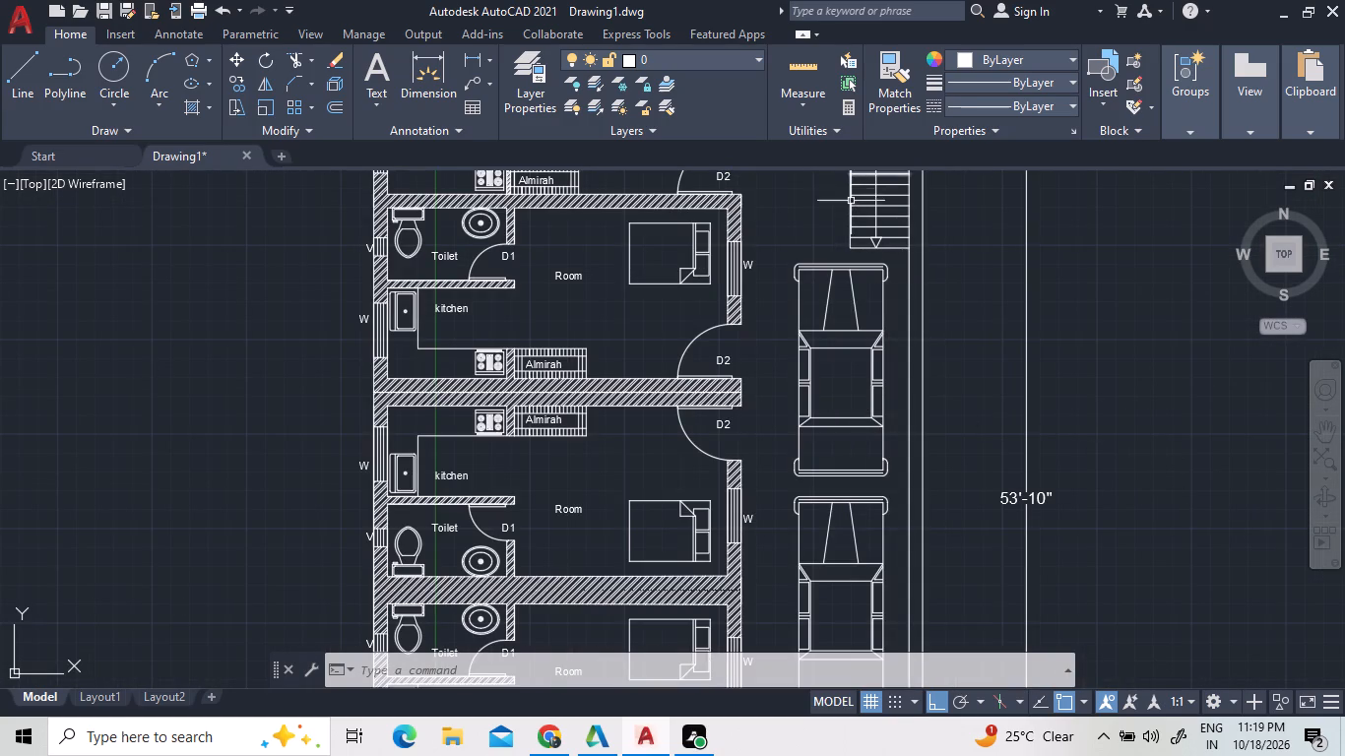
pyautogui.scroll(-4, 851, 221)
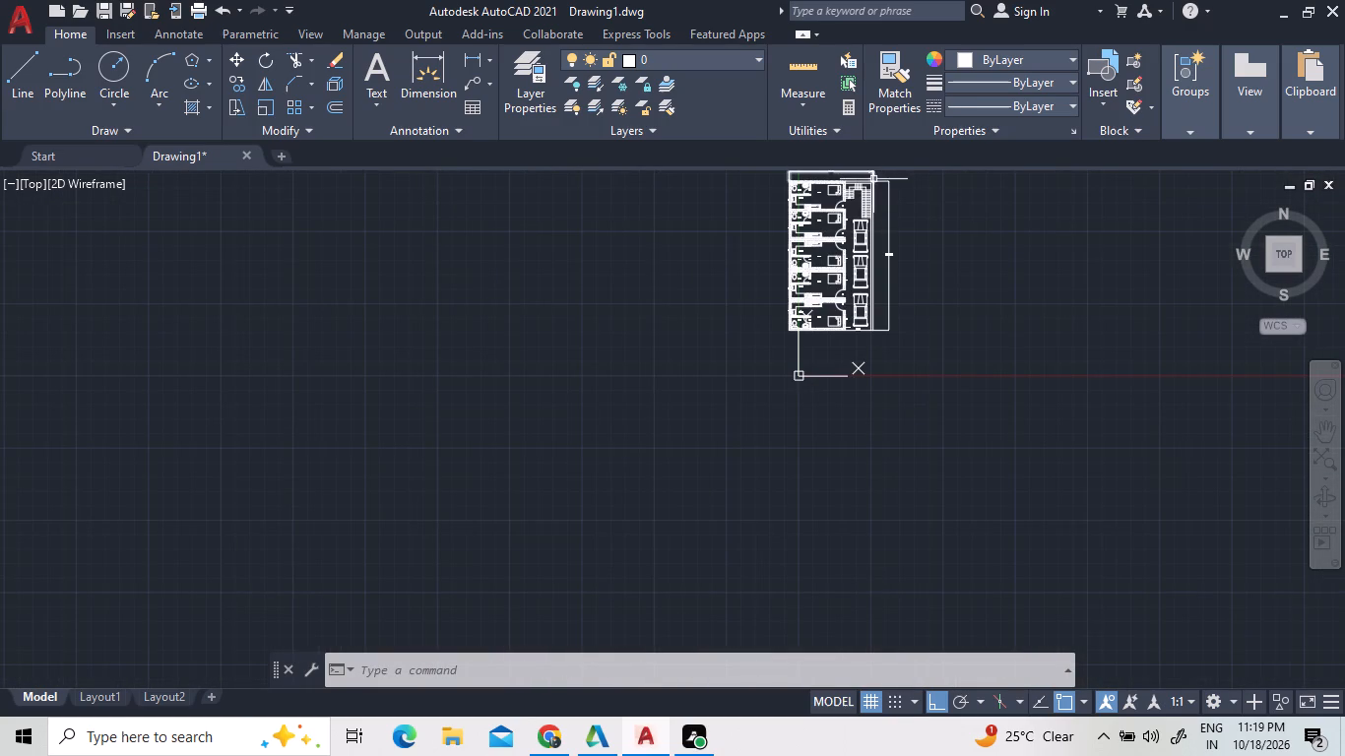
pyautogui.scroll(-4, 891, 256)
pyautogui.scroll(3, 910, 230)
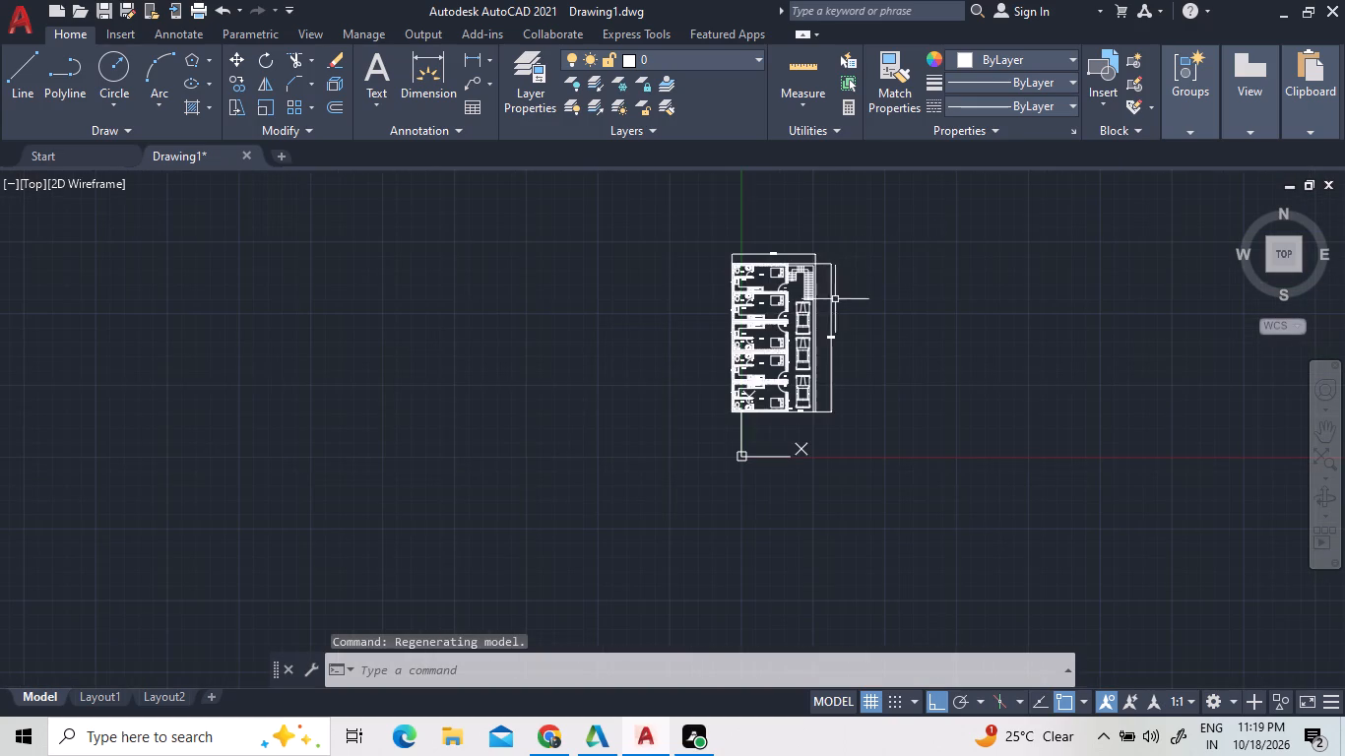
pyautogui.scroll(3, 817, 281)
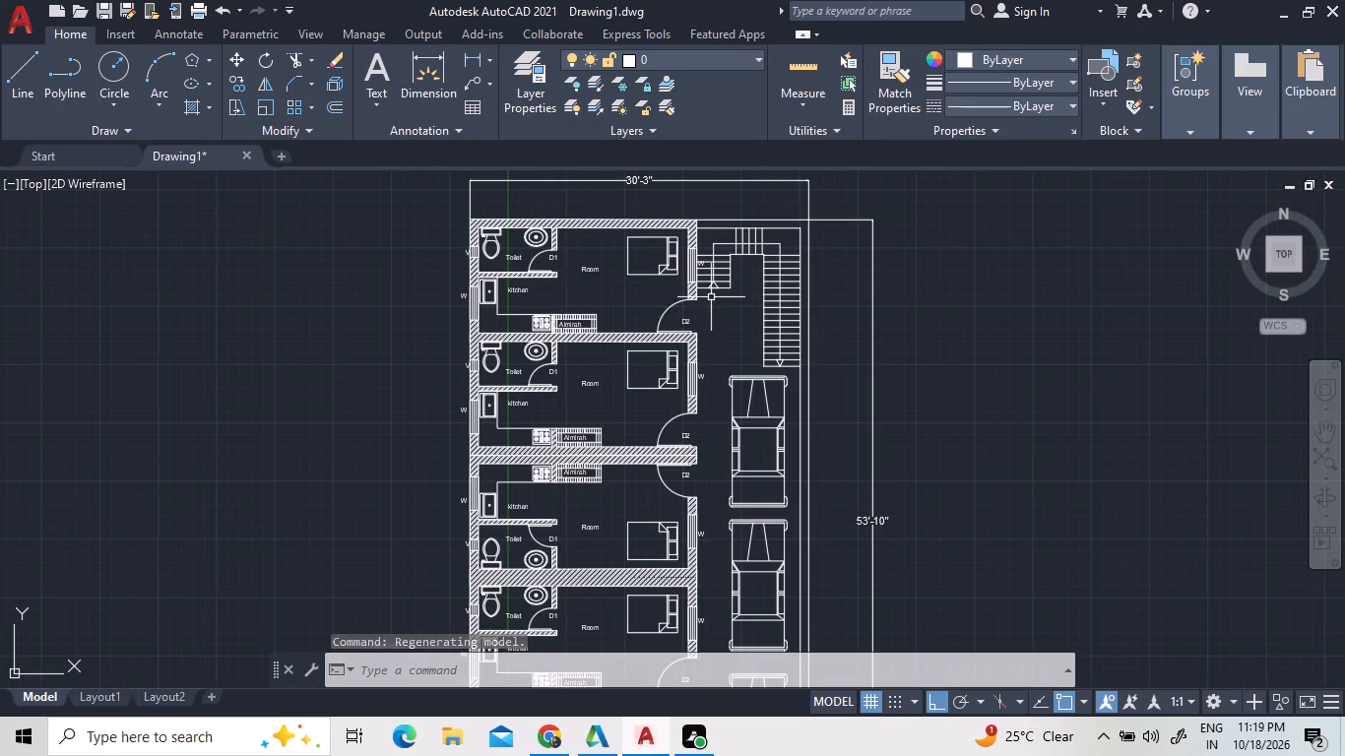
pyautogui.scroll(2, 763, 287)
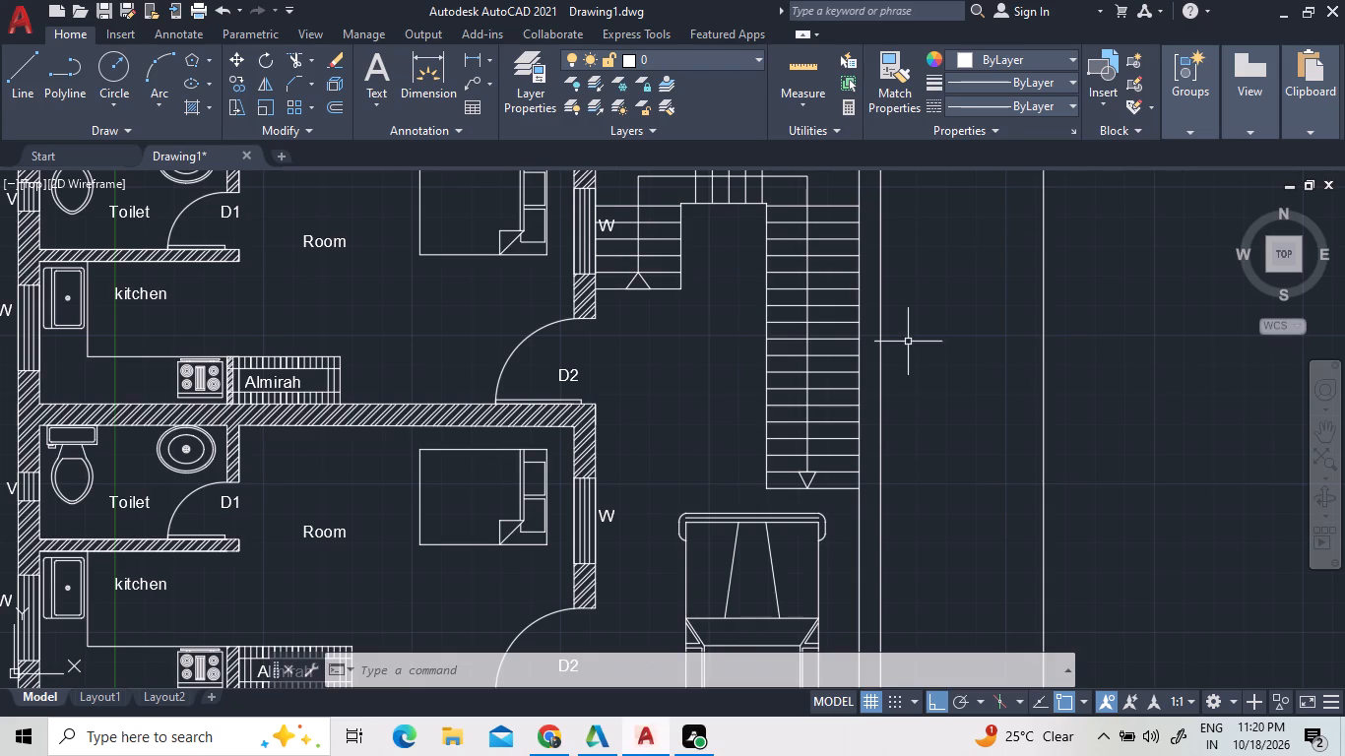
pyautogui.scroll(-3, 880, 489)
pyautogui.scroll(2, 855, 403)
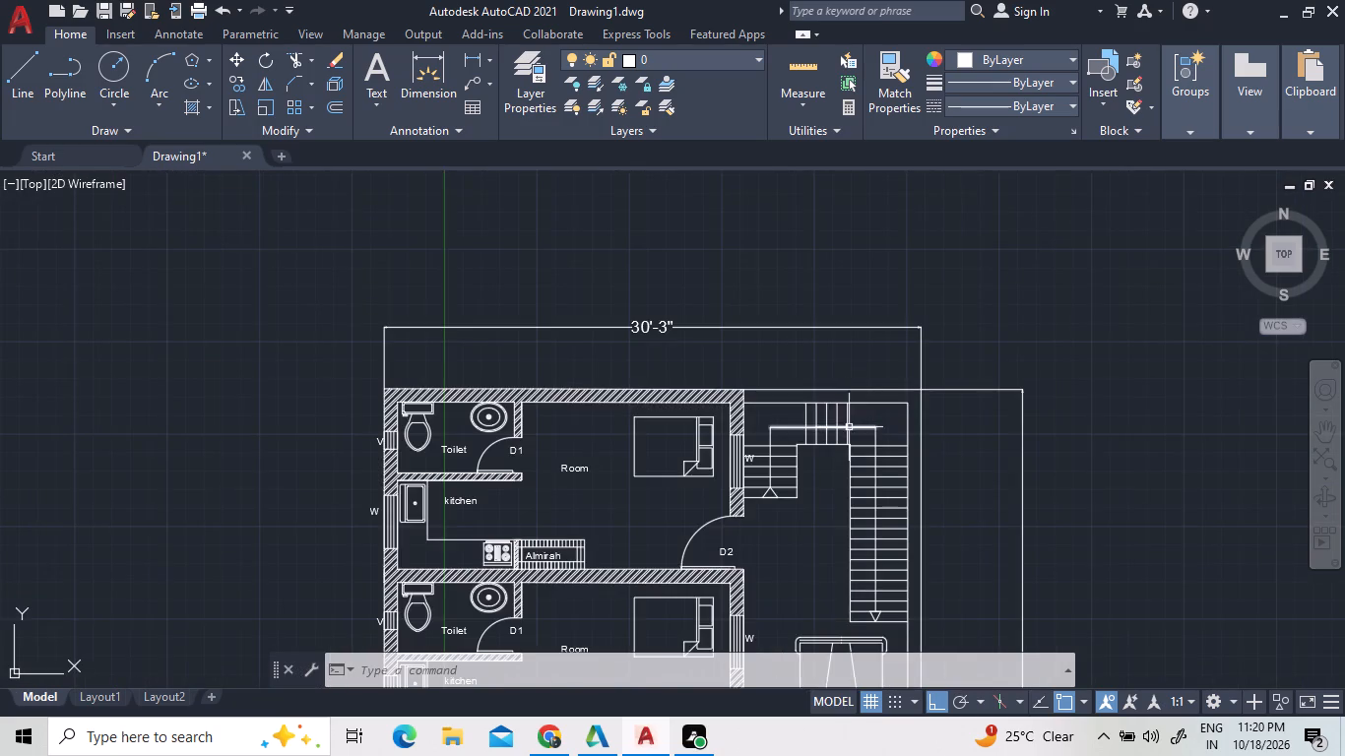
pyautogui.scroll(-2, 849, 427)
pyautogui.scroll(2, 849, 486)
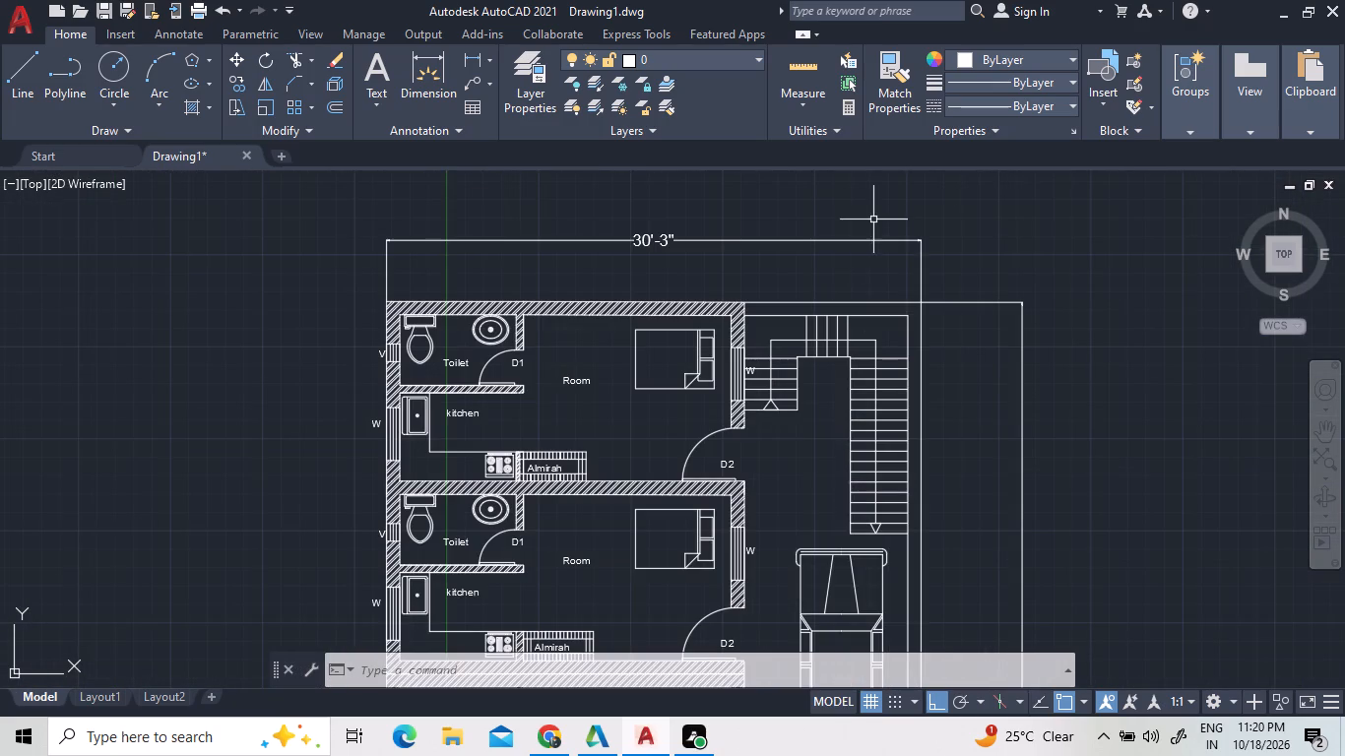
pyautogui.scroll(3, 843, 312)
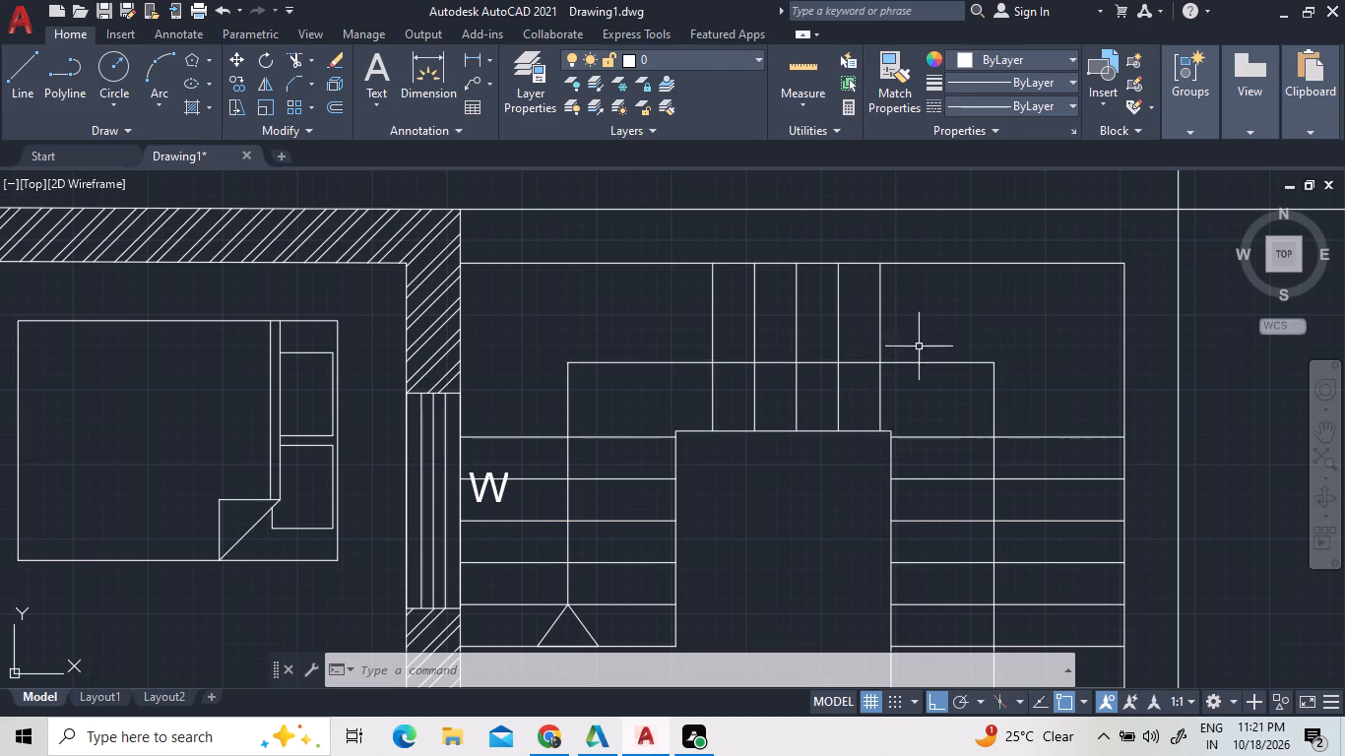
pyautogui.scroll(-3, 919, 346)
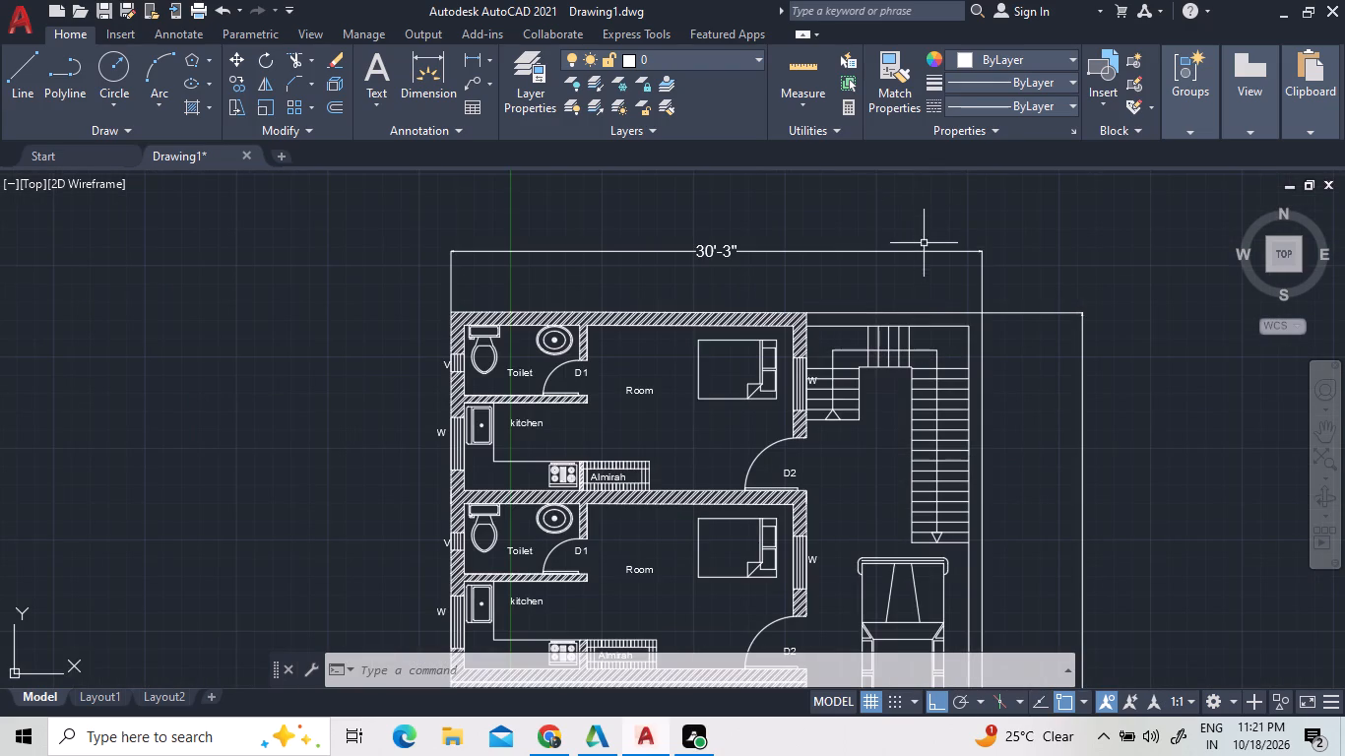
pyautogui.scroll(-2, 924, 248)
pyautogui.scroll(-2, 1013, 520)
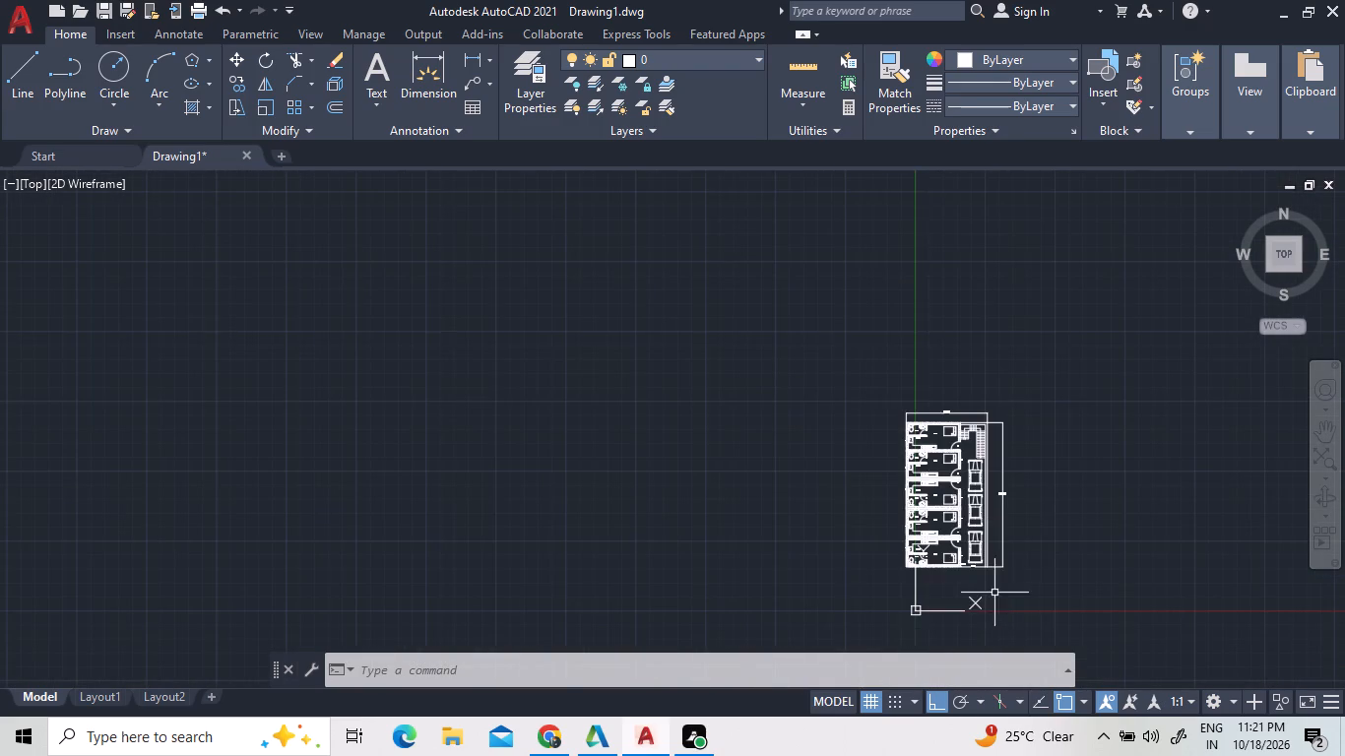
pyautogui.scroll(3, 989, 585)
pyautogui.scroll(2, 982, 486)
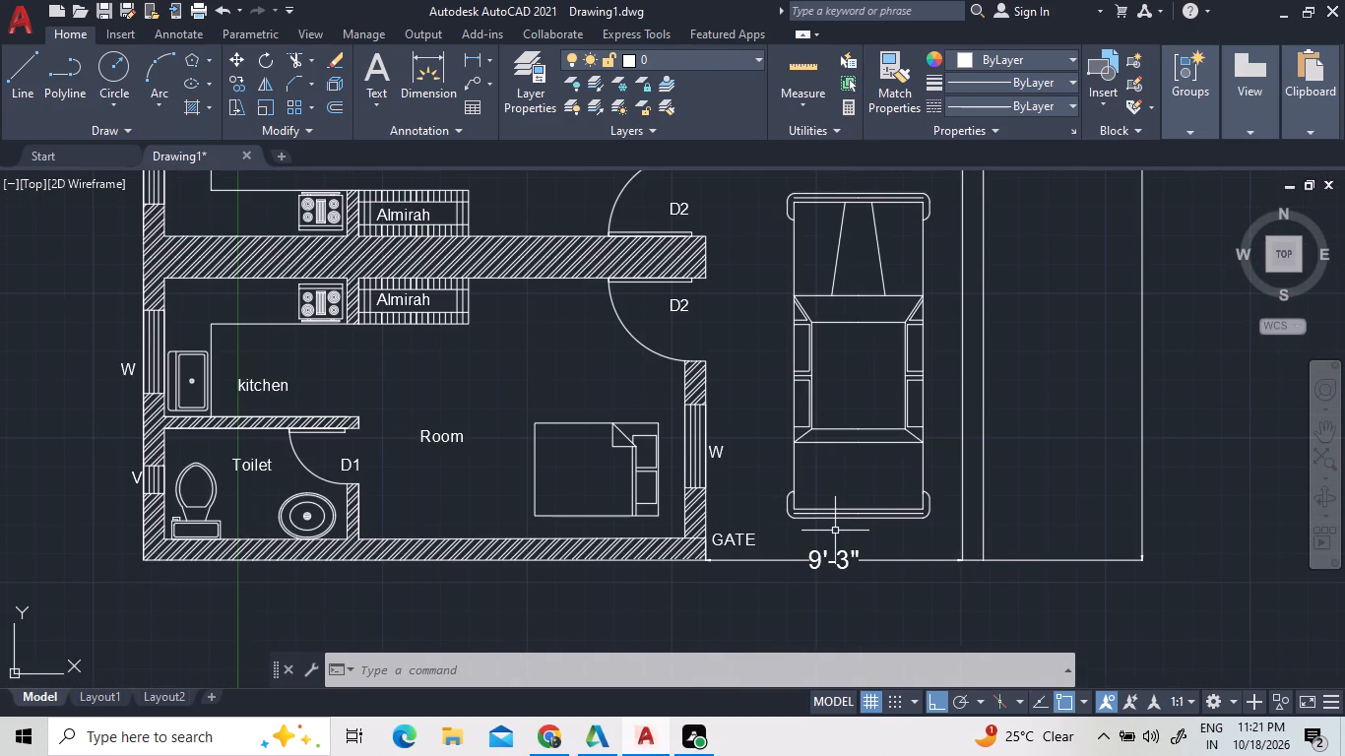
# Examine the dimensioned house plan, checking the overall-width dimension north of the house, the rooms, the staircase and the parked vehicles.
pyautogui.scroll(-2, 593, 449)
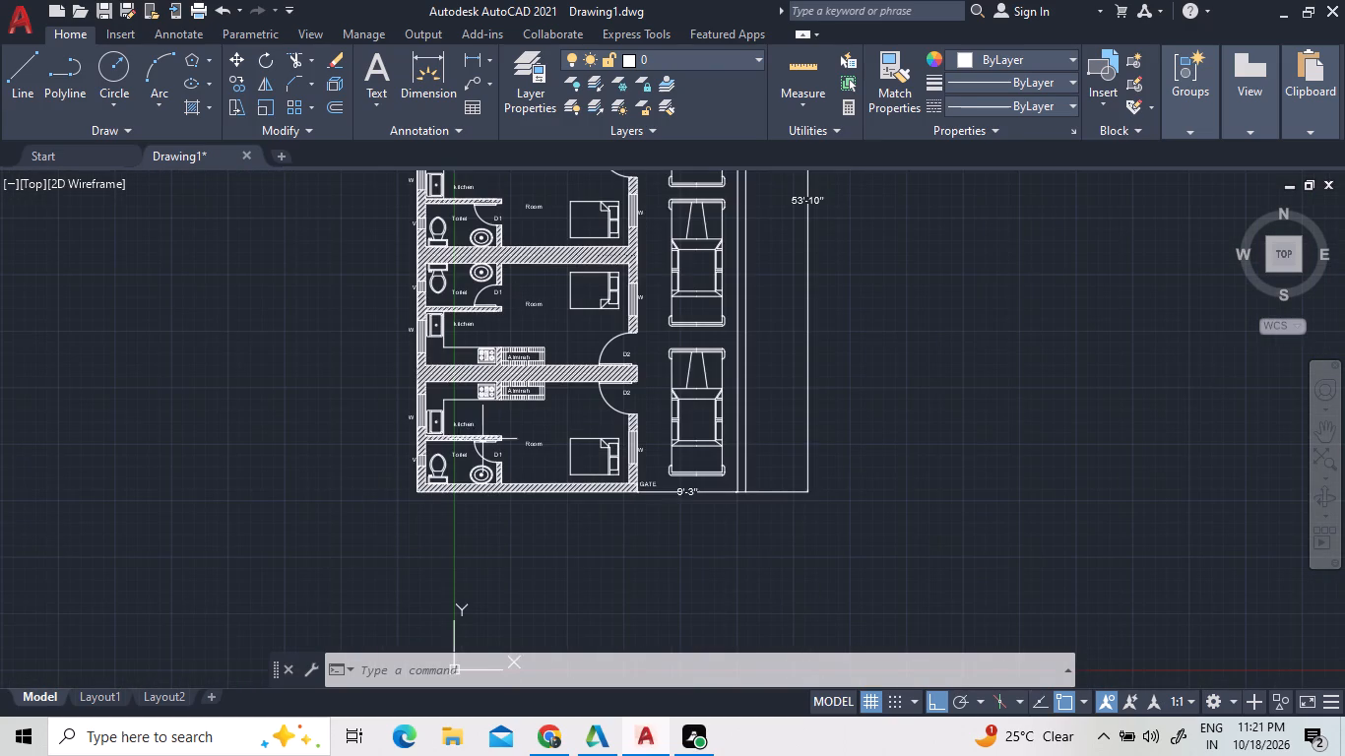
pyautogui.scroll(2, 415, 384)
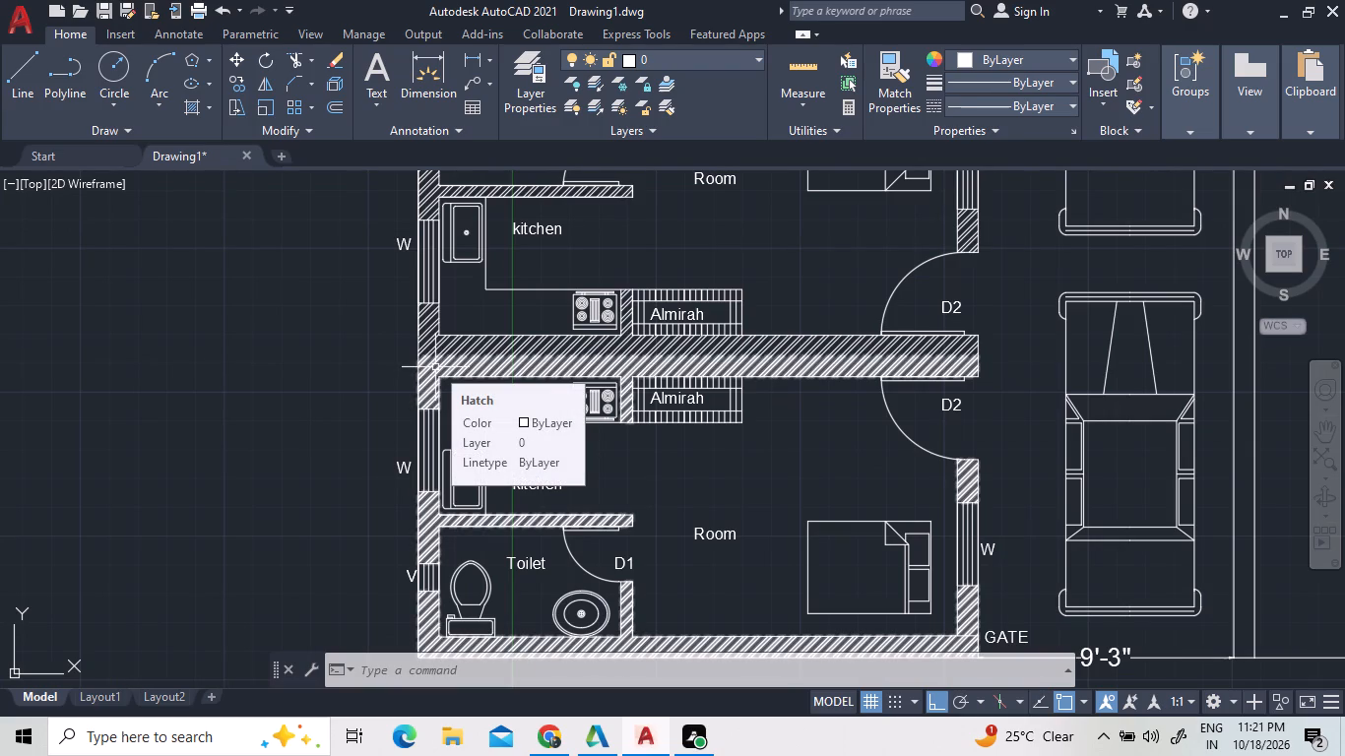
pyautogui.scroll(-3, 775, 431)
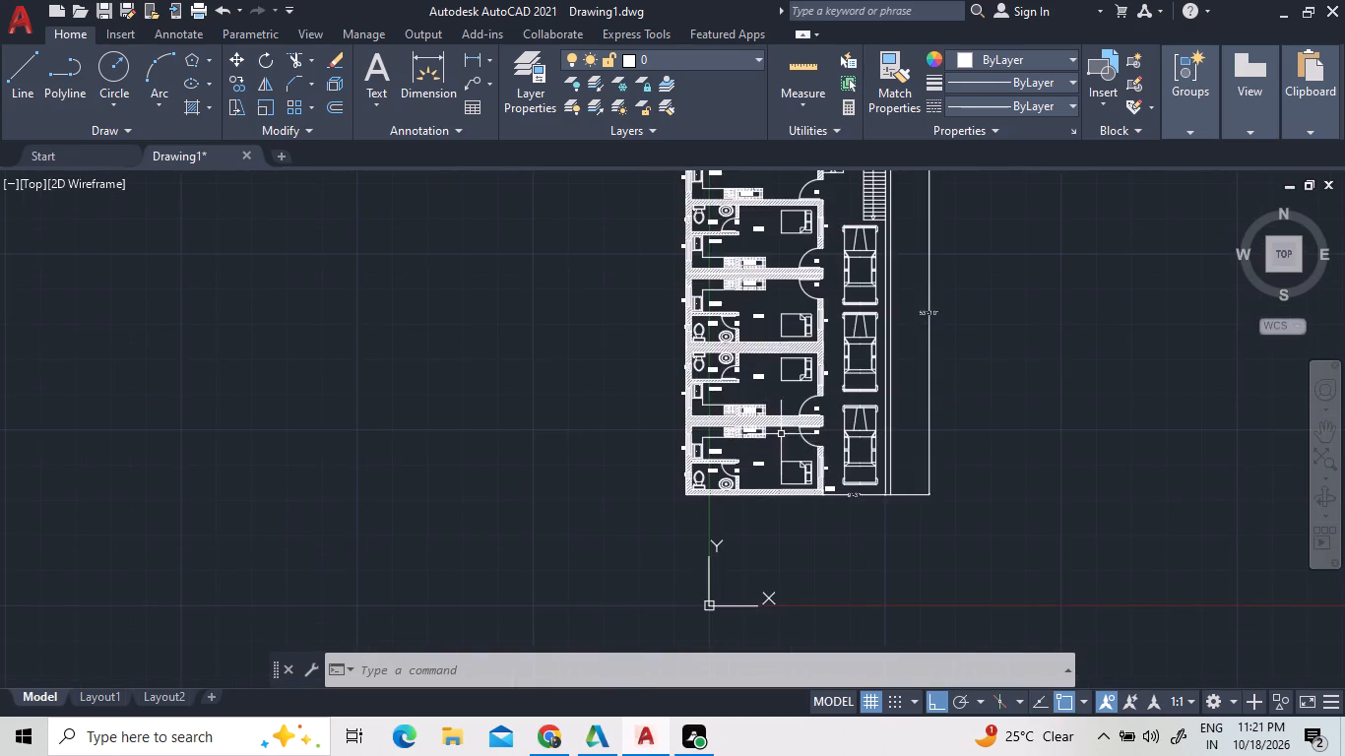
pyautogui.scroll(-3, 781, 431)
pyautogui.scroll(5, 814, 349)
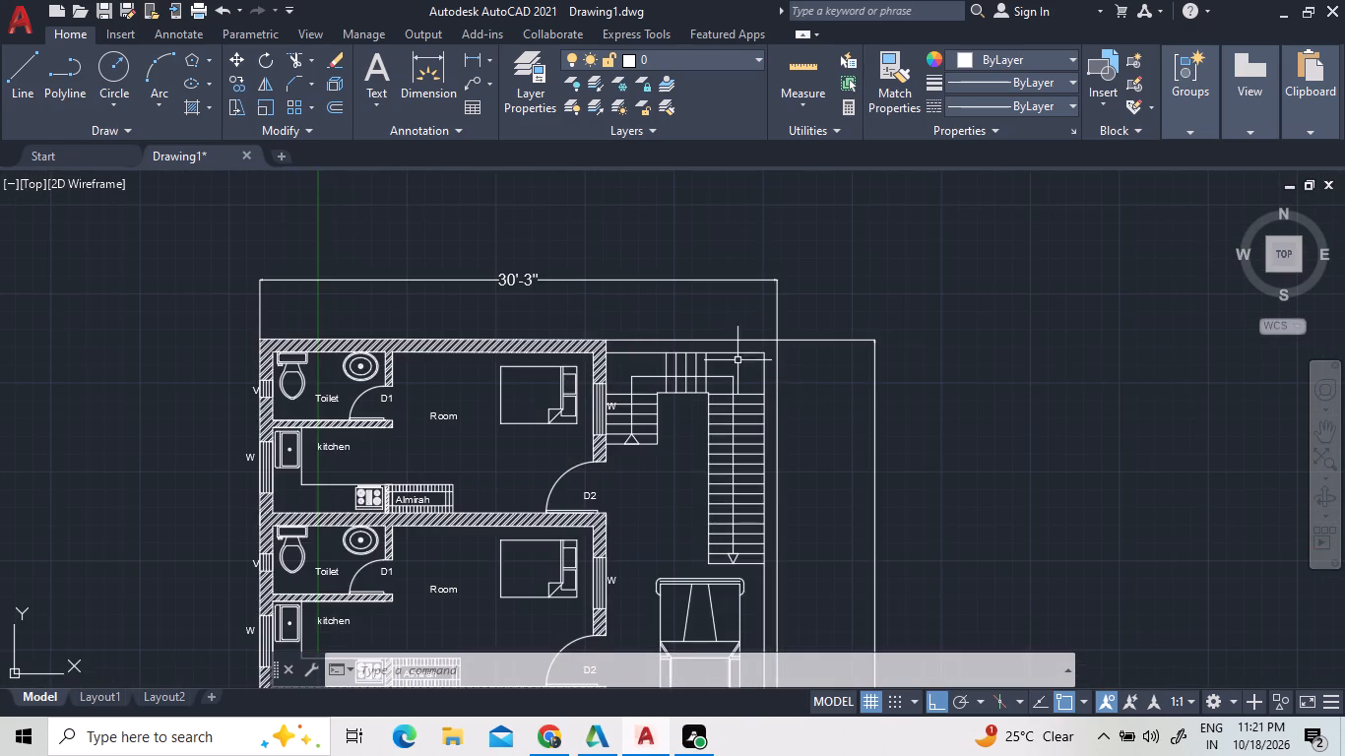
pyautogui.scroll(2, 585, 339)
pyautogui.scroll(-2, 543, 343)
pyautogui.scroll(1, 326, 324)
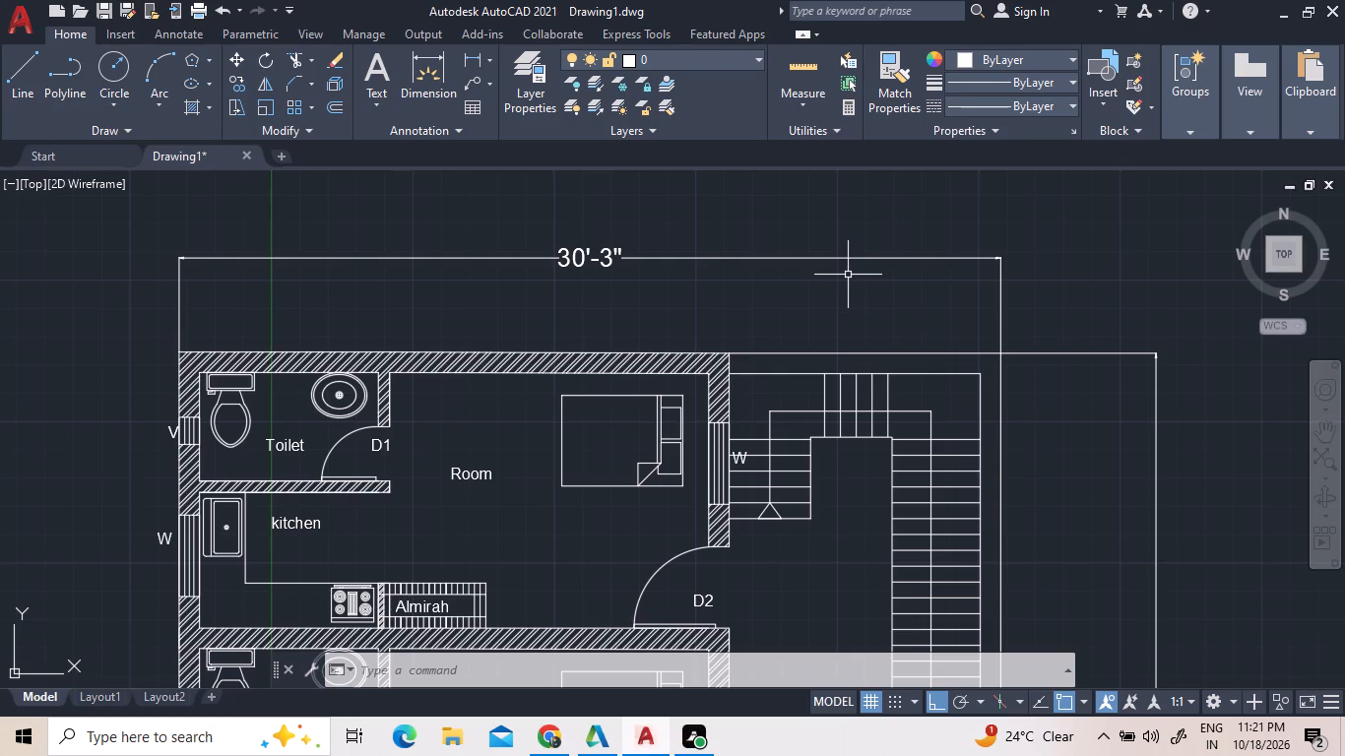
pyautogui.scroll(-3, 852, 272)
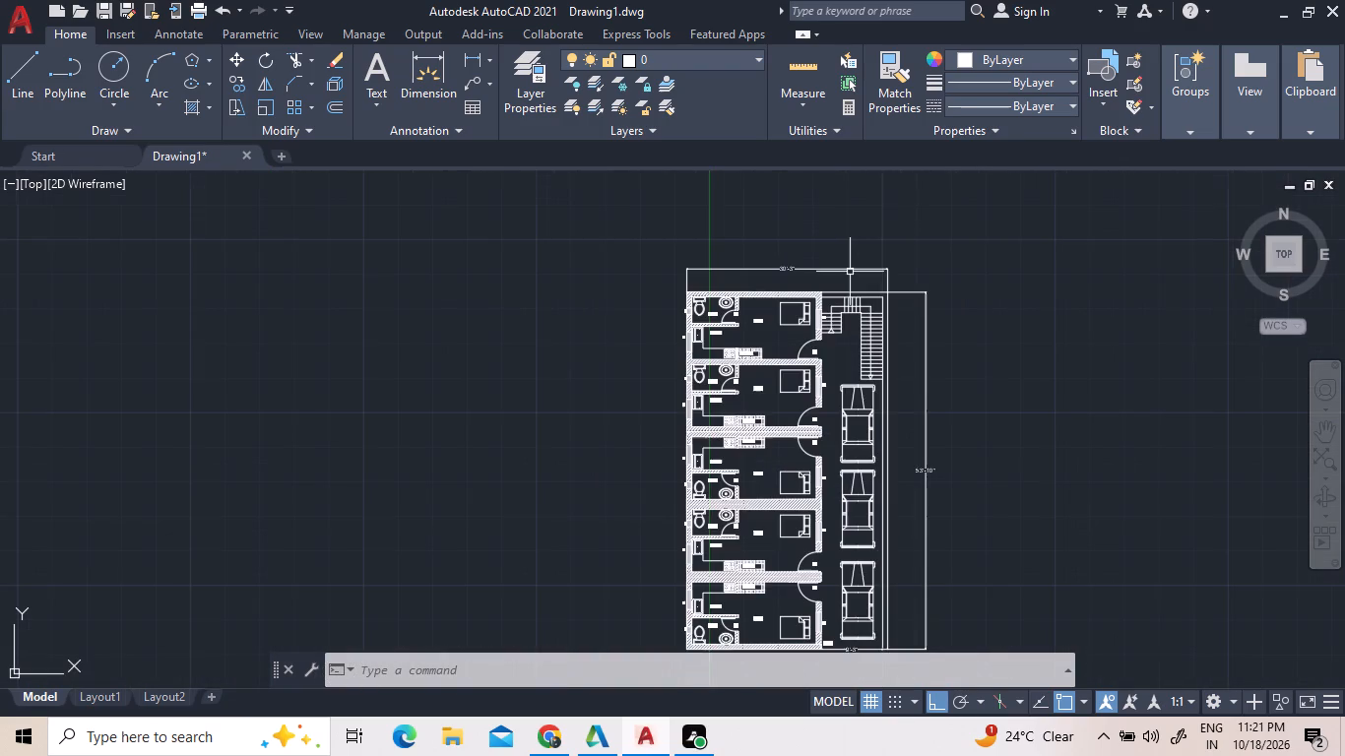
pyautogui.scroll(4, 848, 272)
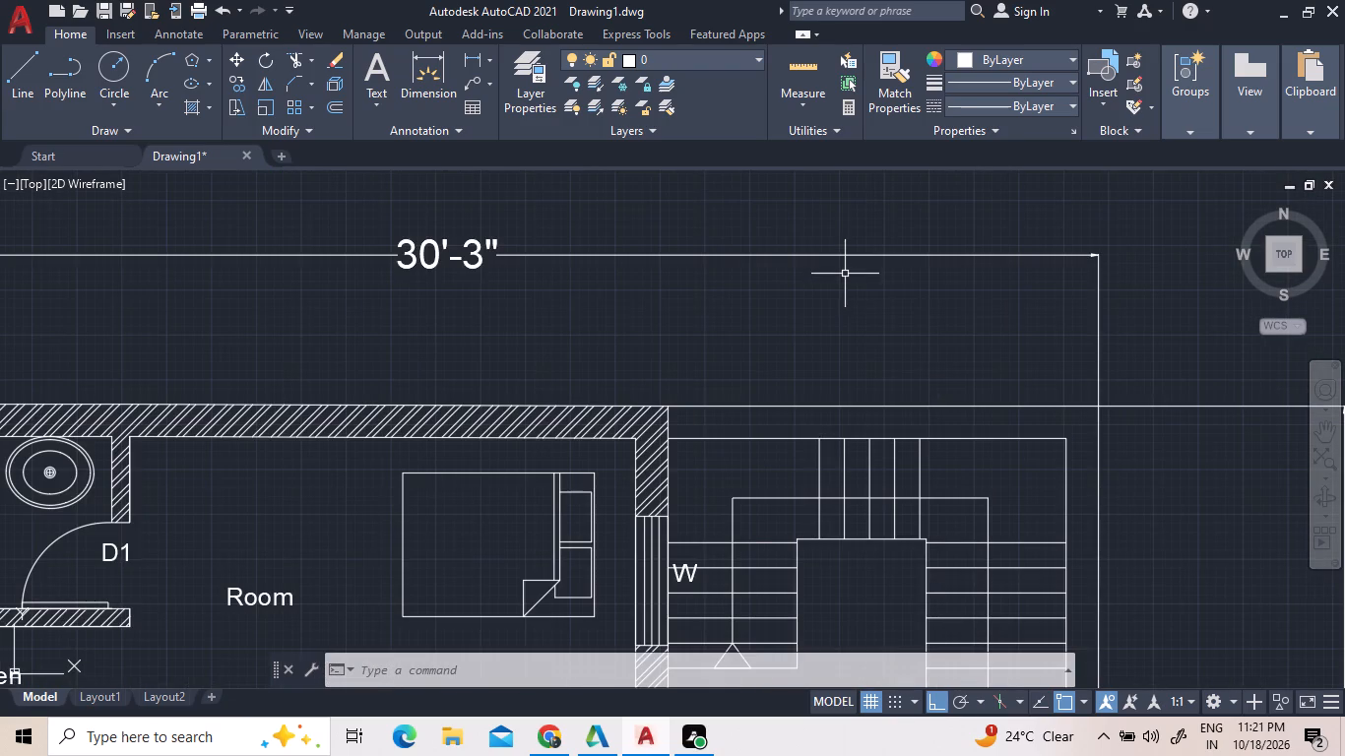
pyautogui.scroll(-2, 859, 317)
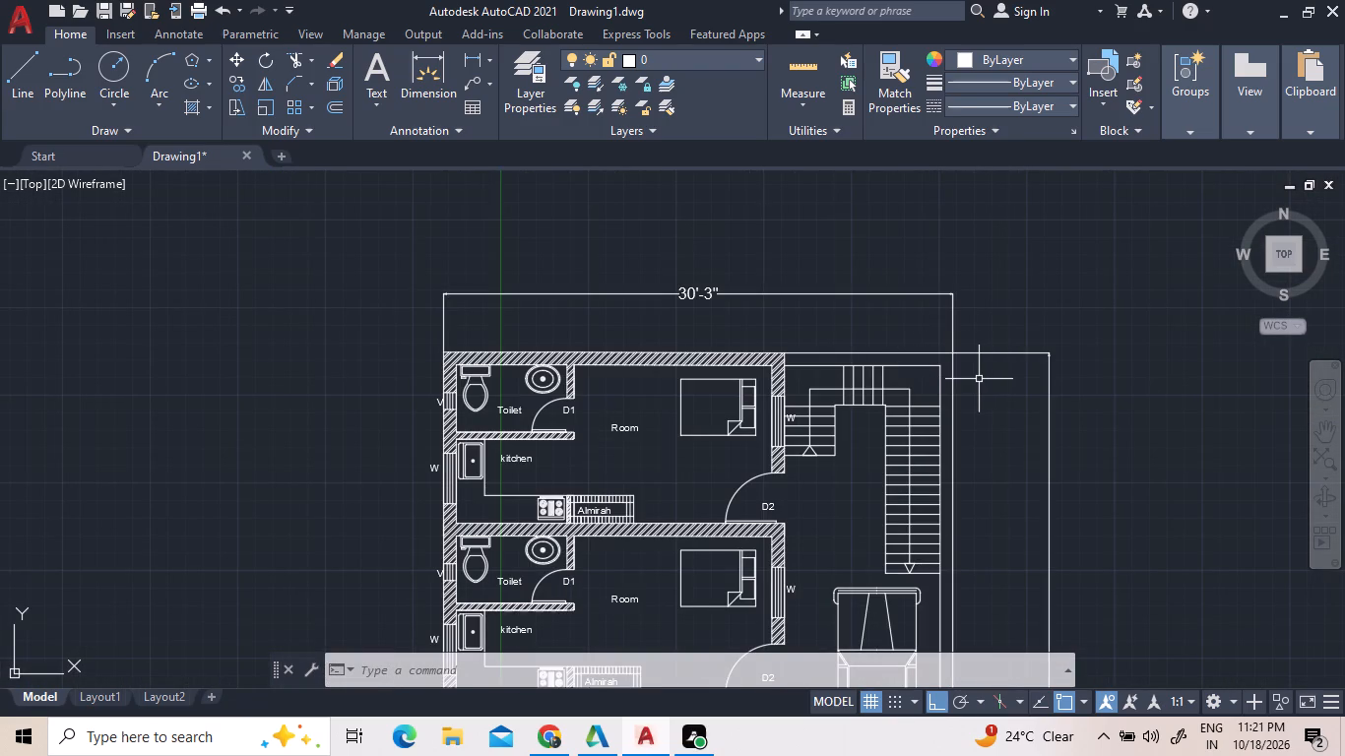
pyautogui.scroll(-1, 1007, 381)
pyautogui.scroll(1, 977, 344)
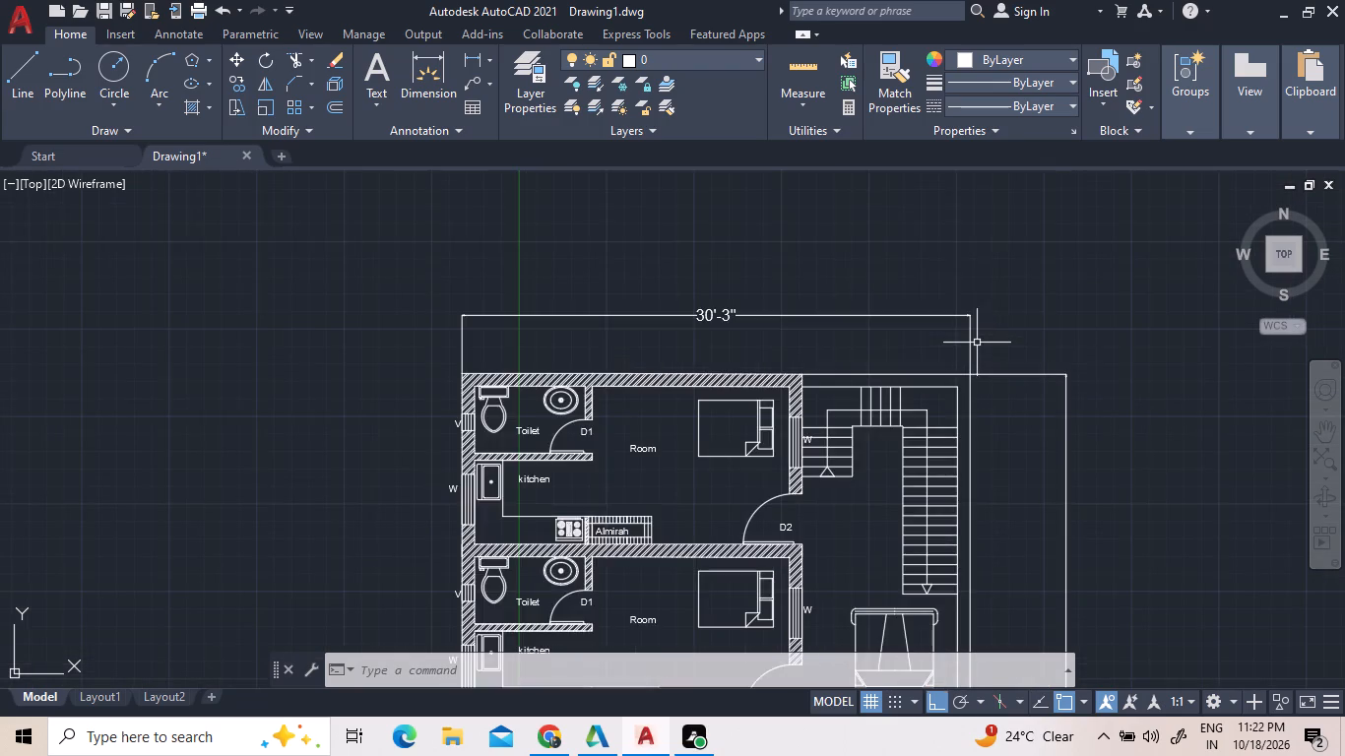
pyautogui.scroll(2, 977, 343)
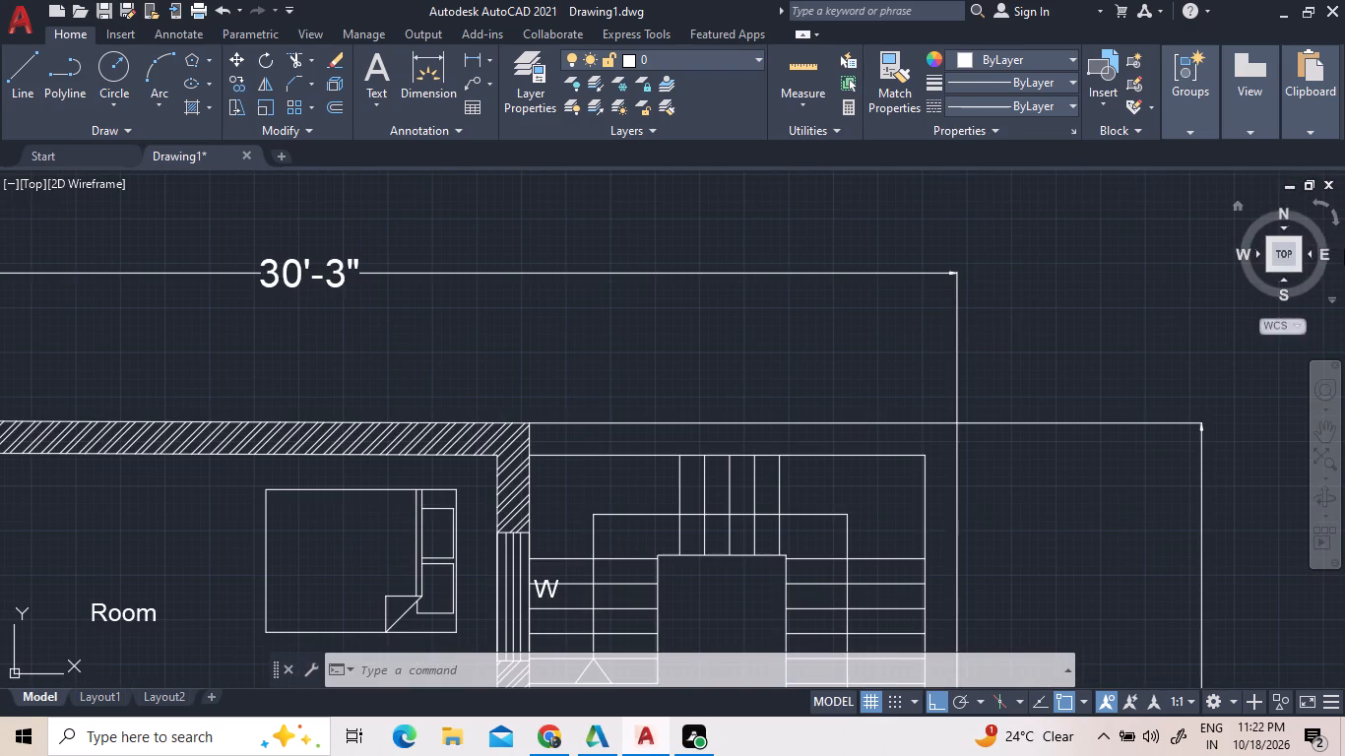
pyautogui.scroll(-3, 899, 367)
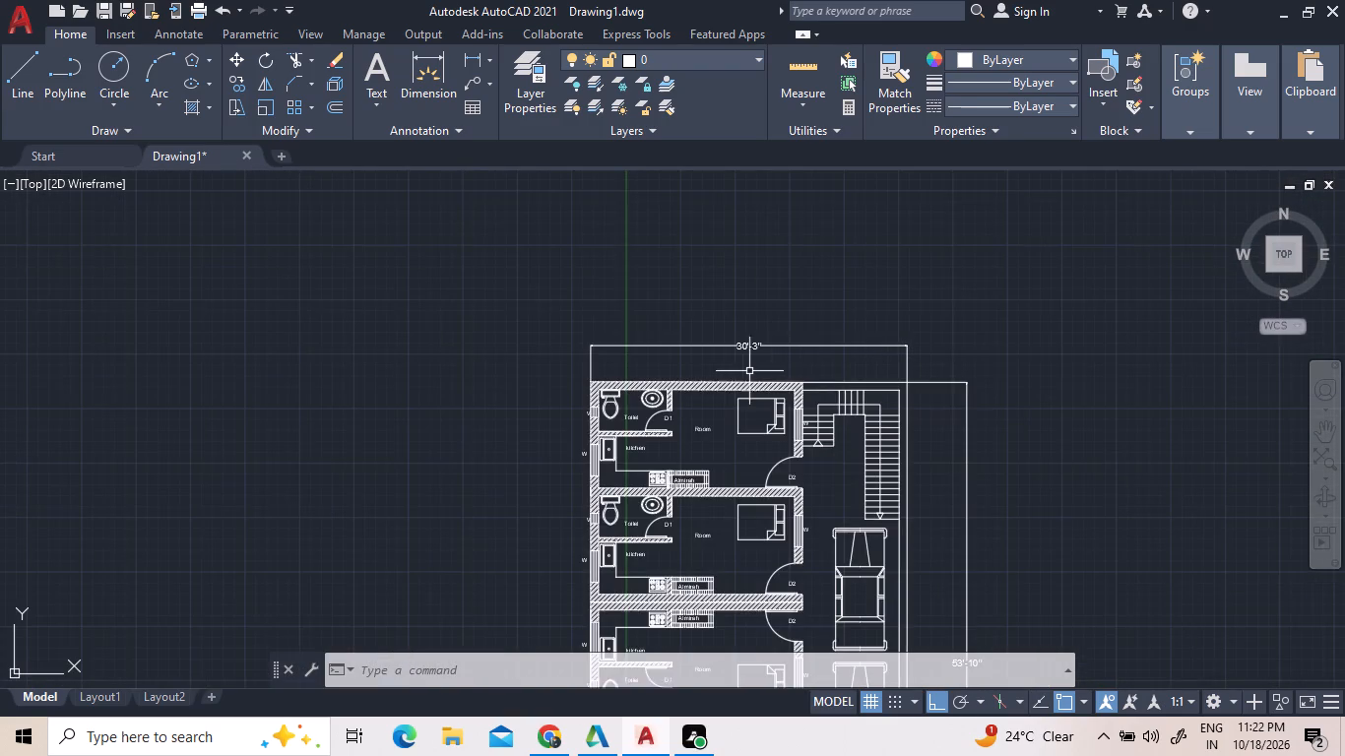
pyautogui.scroll(2, 741, 371)
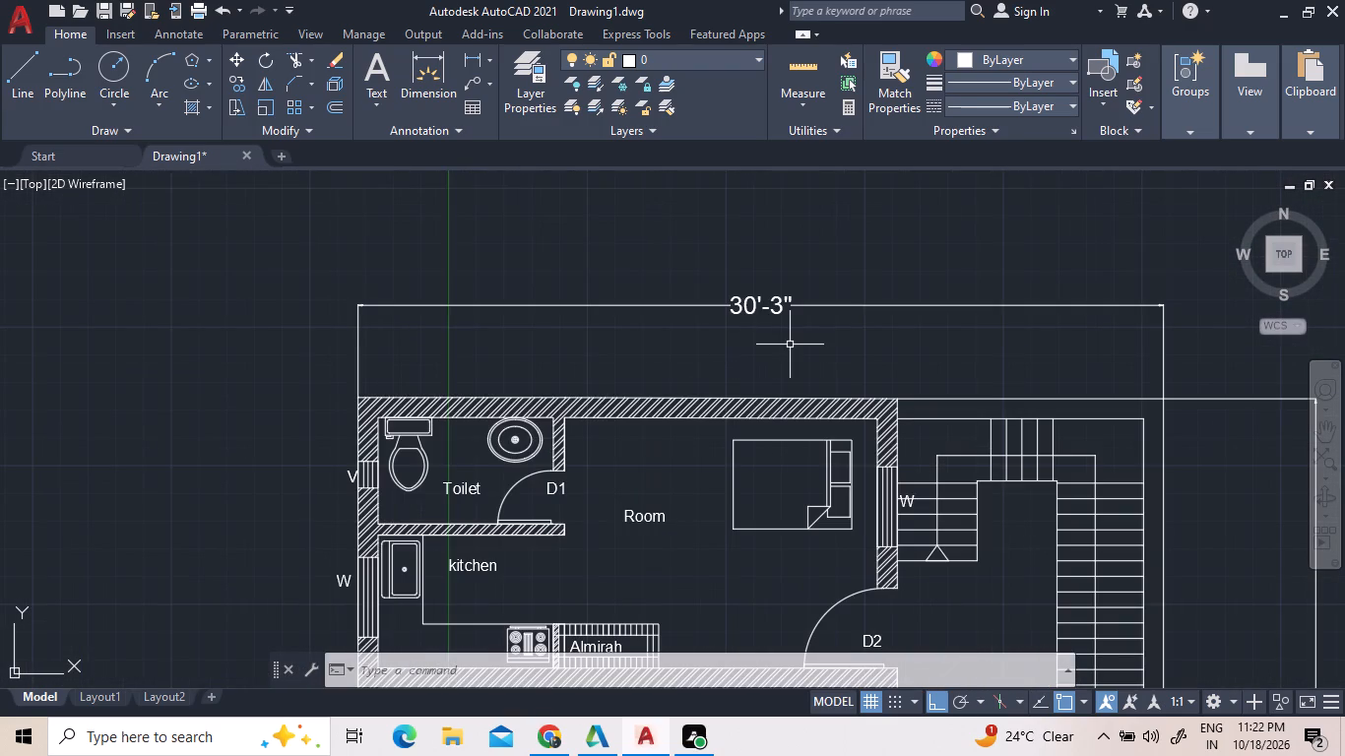
pyautogui.scroll(-1, 786, 345)
pyautogui.scroll(1, 1092, 312)
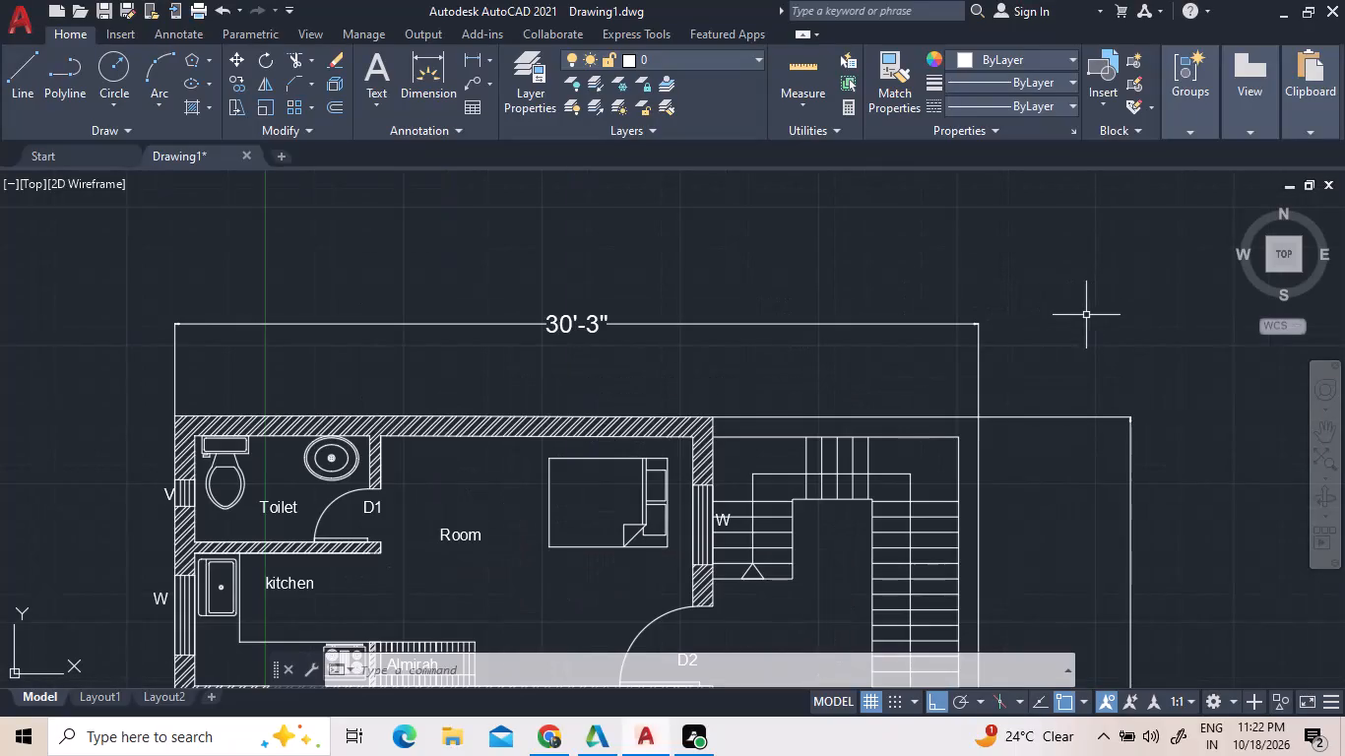
pyautogui.scroll(2, 916, 391)
pyautogui.scroll(-1, 916, 392)
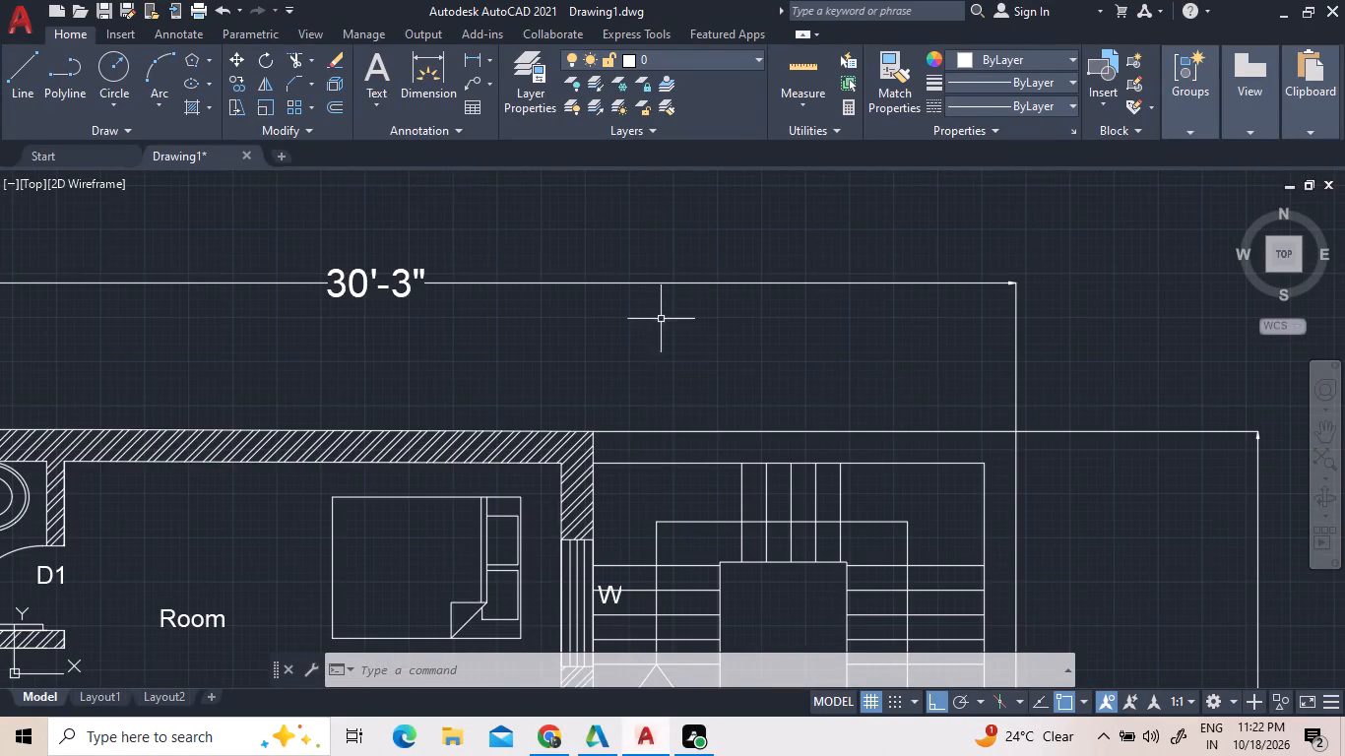
pyautogui.scroll(-2, 548, 328)
pyautogui.scroll(1, 226, 341)
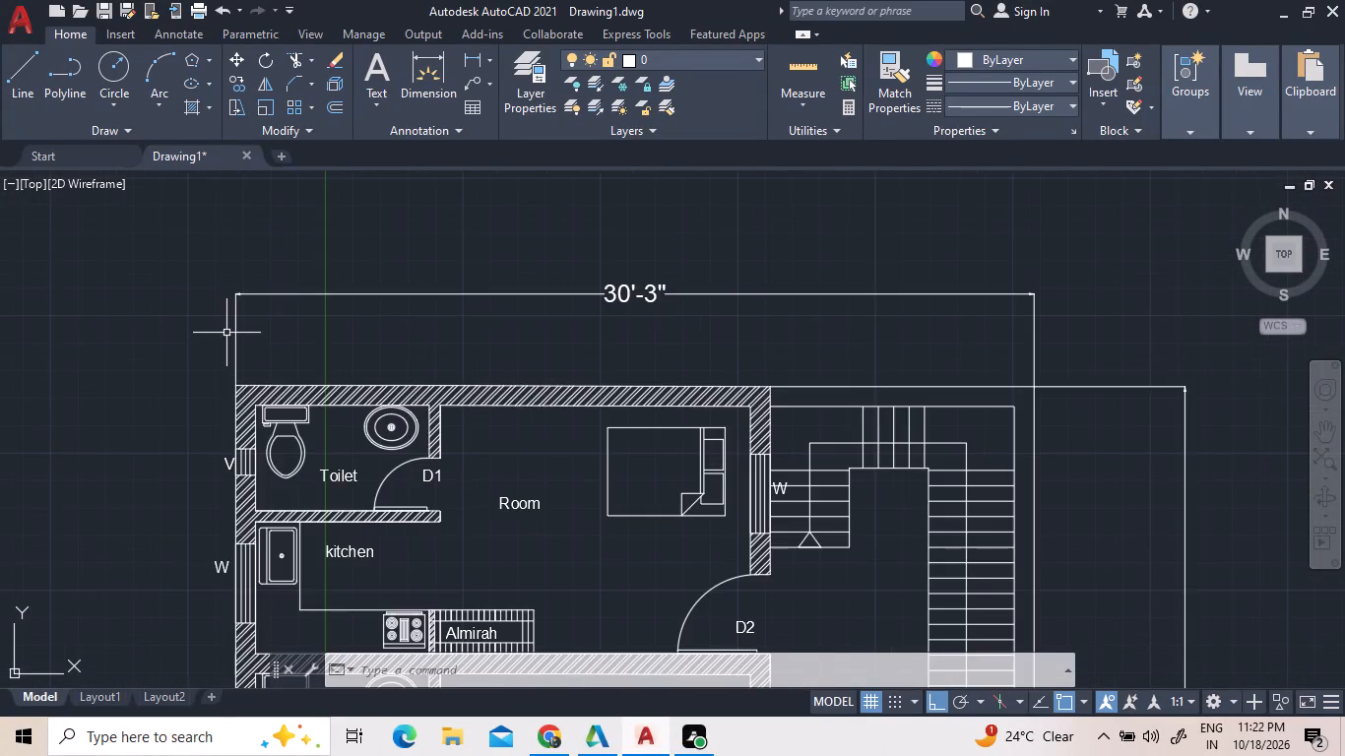
pyautogui.scroll(2, 226, 332)
pyautogui.scroll(-1, 463, 309)
pyautogui.scroll(-2, 679, 305)
pyautogui.scroll(2, 946, 267)
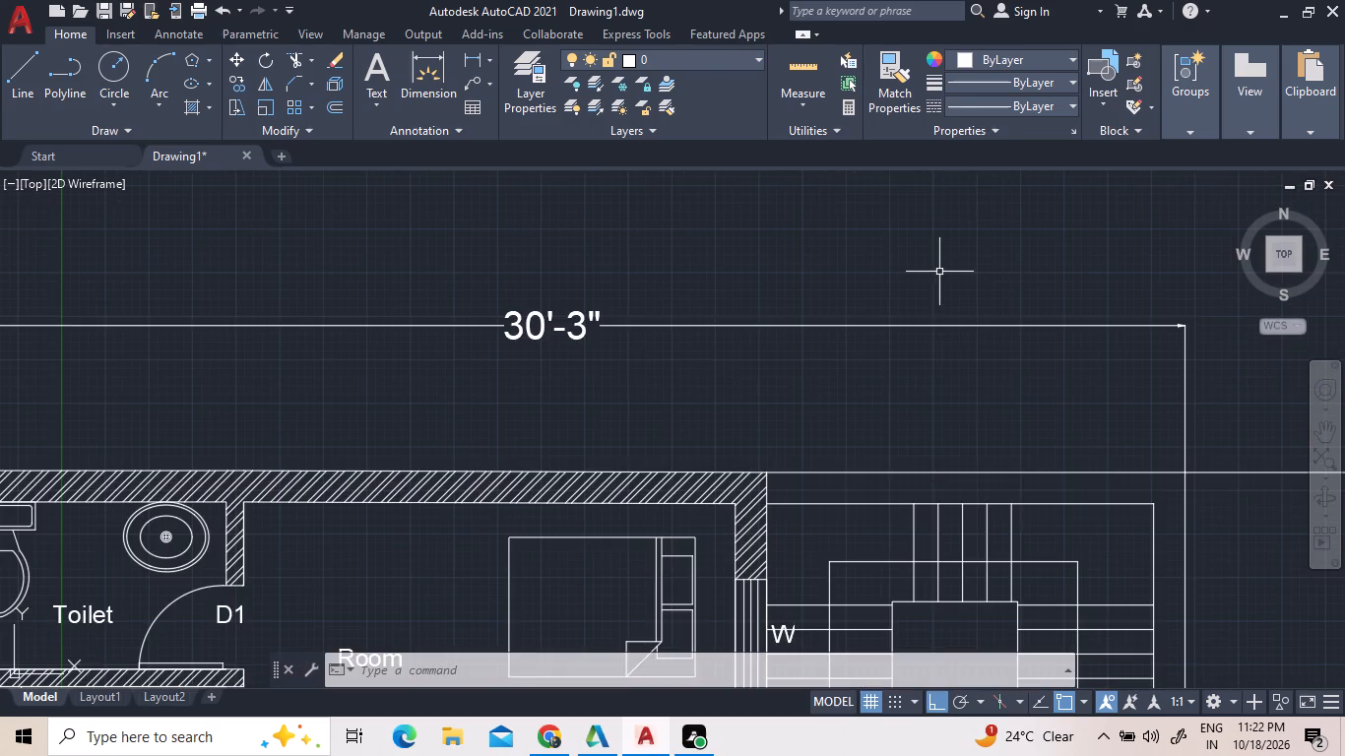
pyautogui.scroll(-1, 934, 277)
pyautogui.scroll(1, 684, 301)
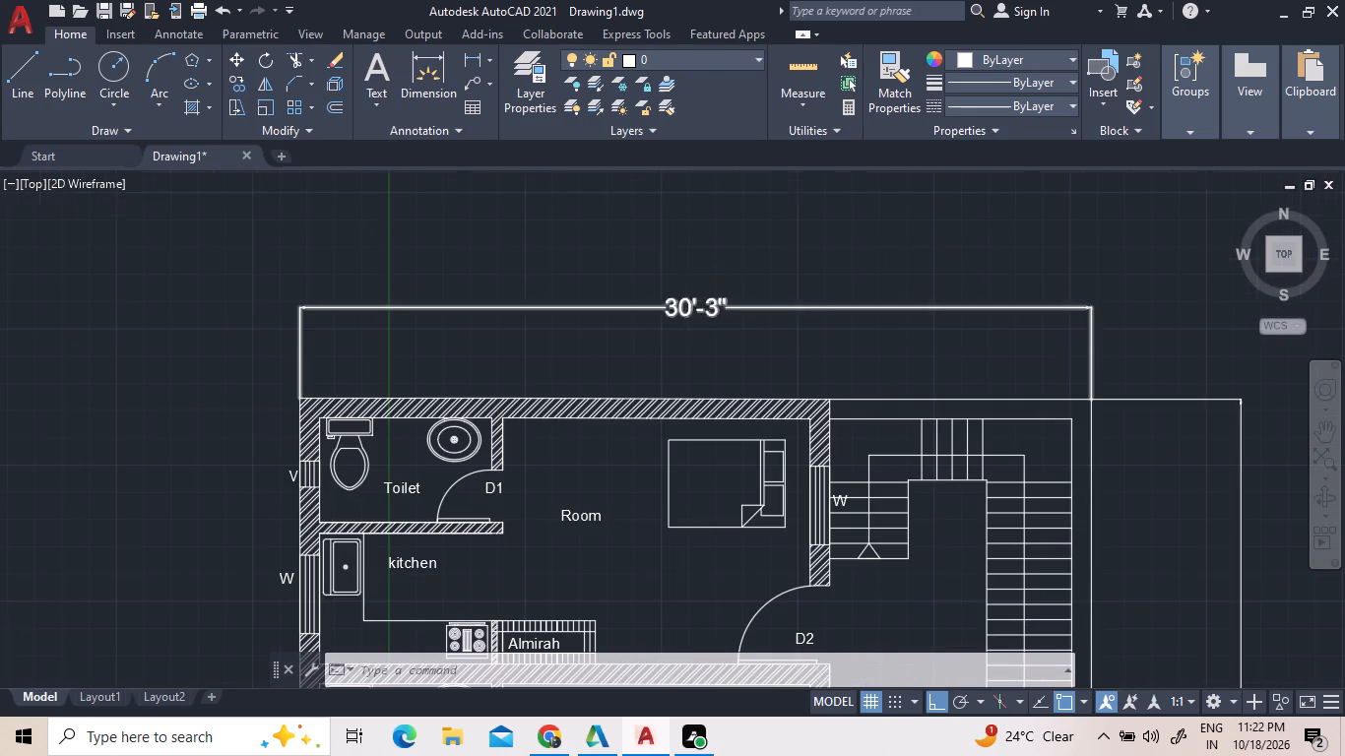
pyautogui.scroll(1, 684, 302)
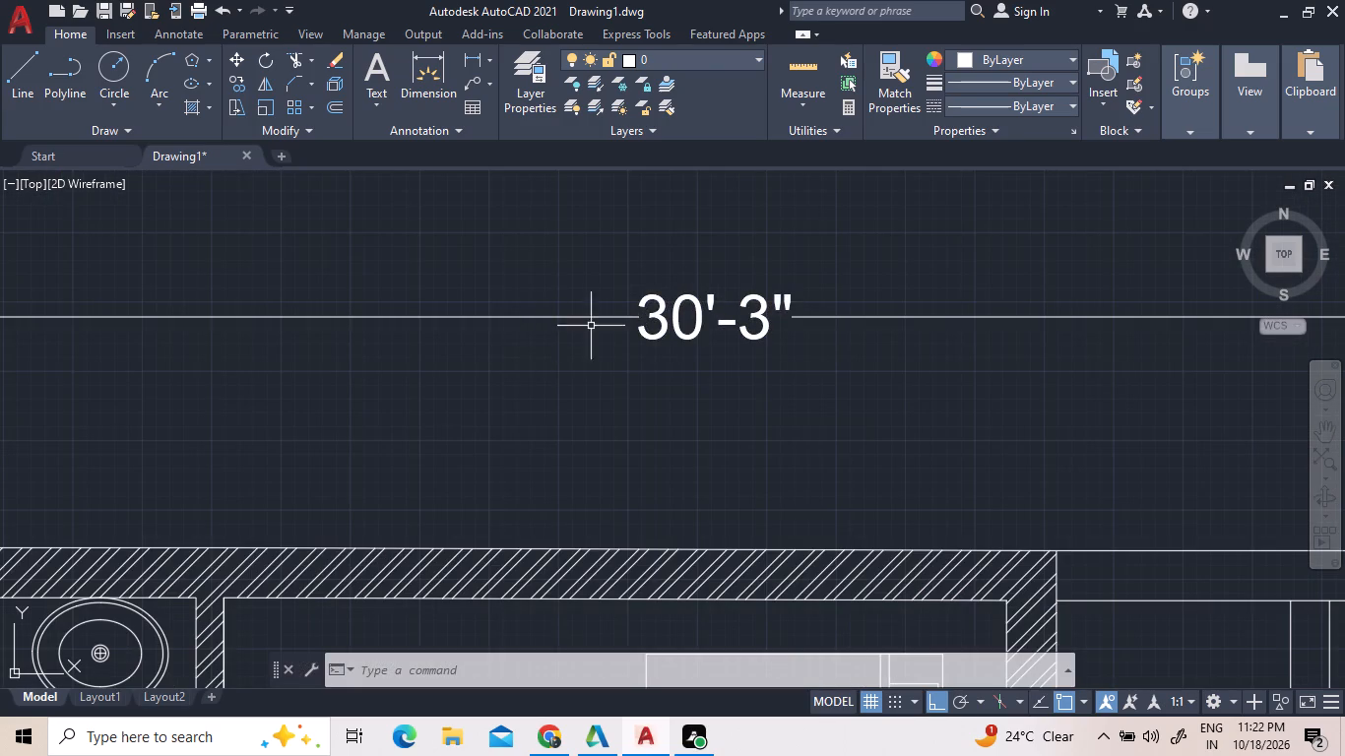
pyautogui.scroll(-2, 717, 325)
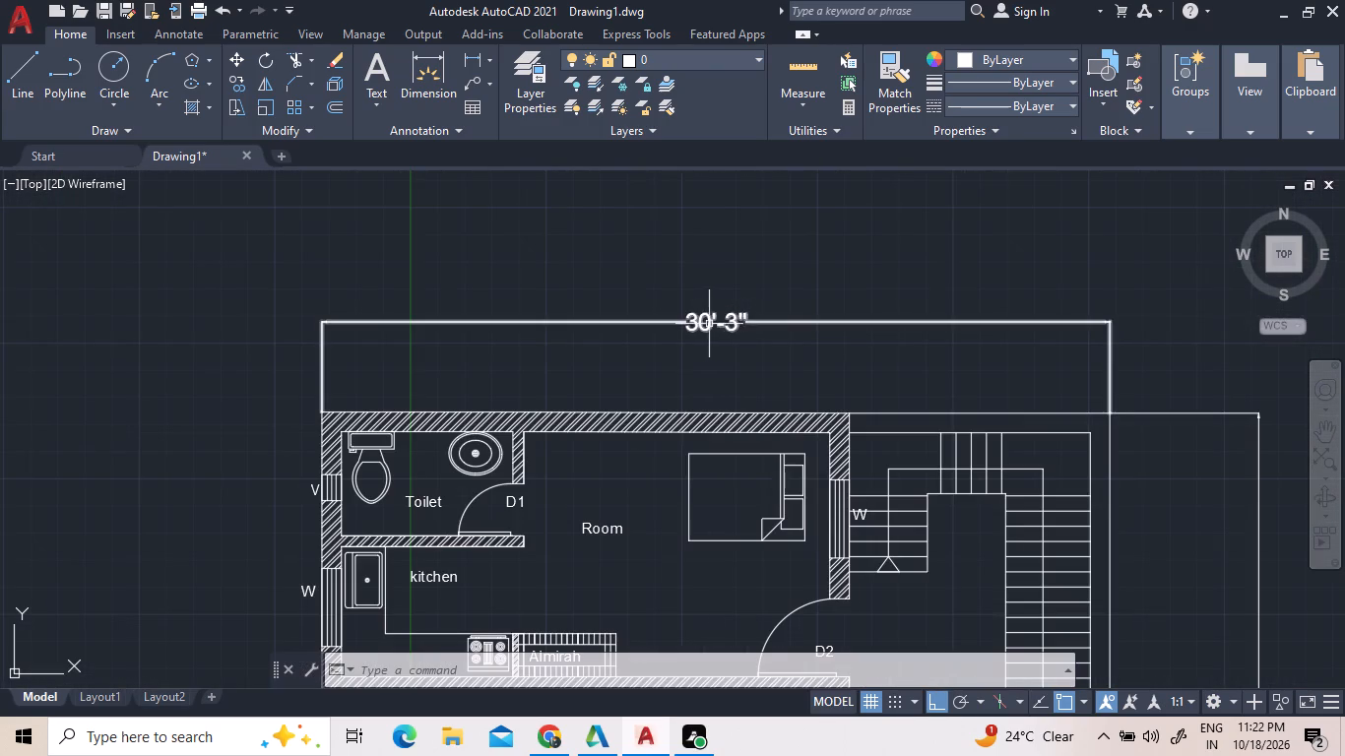
pyautogui.scroll(2, 703, 322)
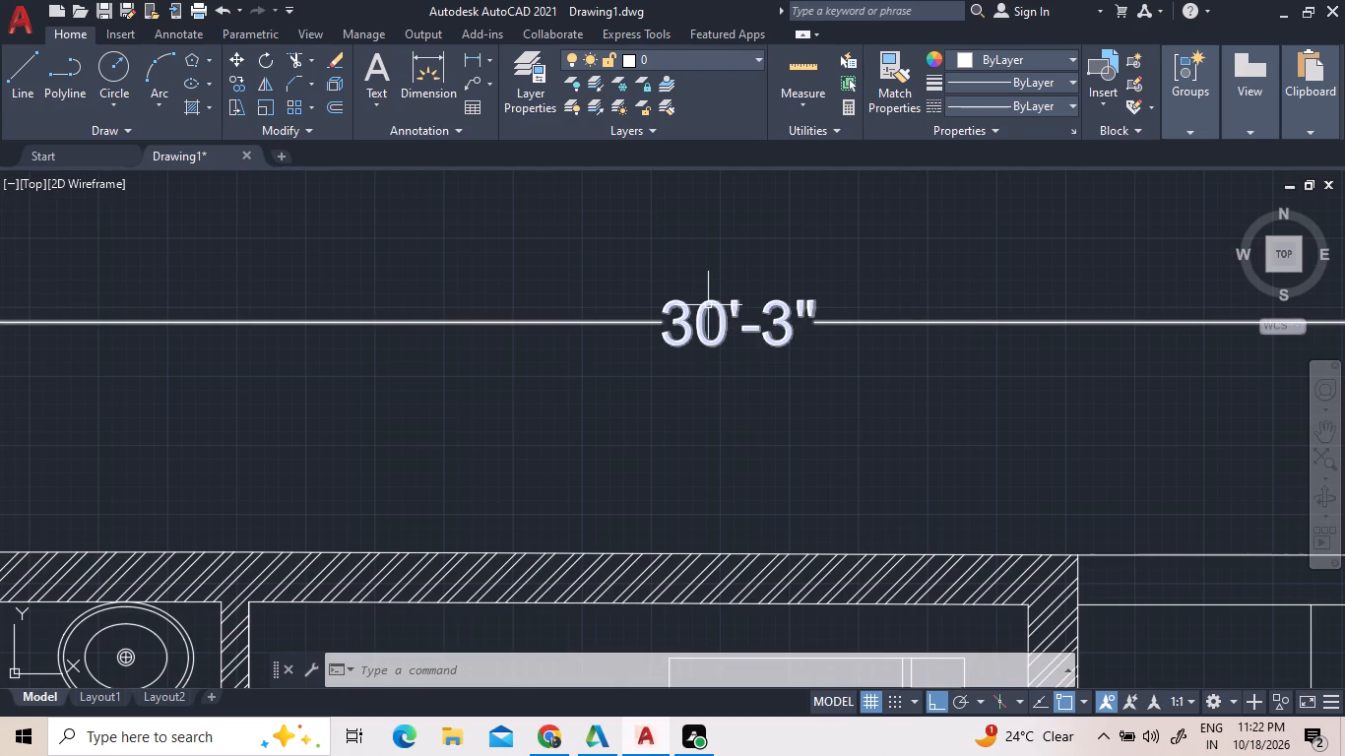
pyautogui.scroll(-3, 709, 307)
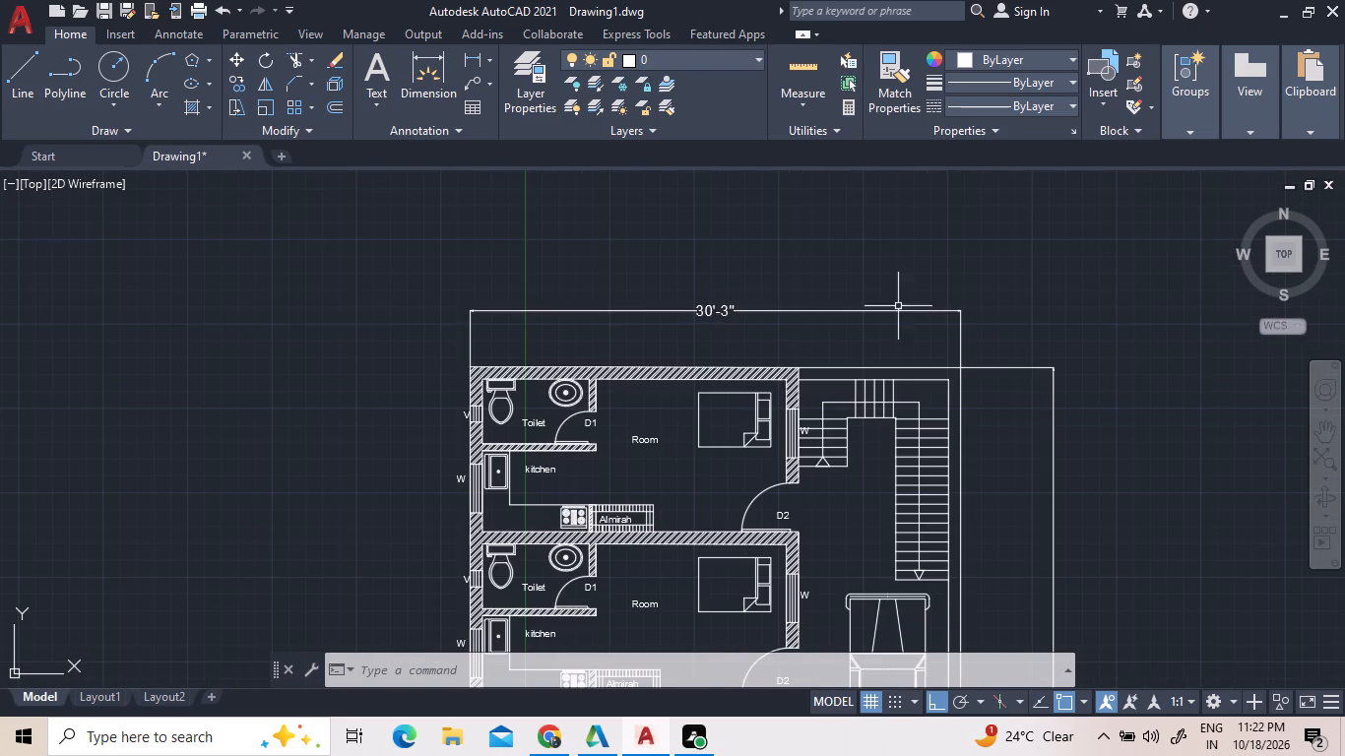
pyautogui.scroll(-2, 1001, 372)
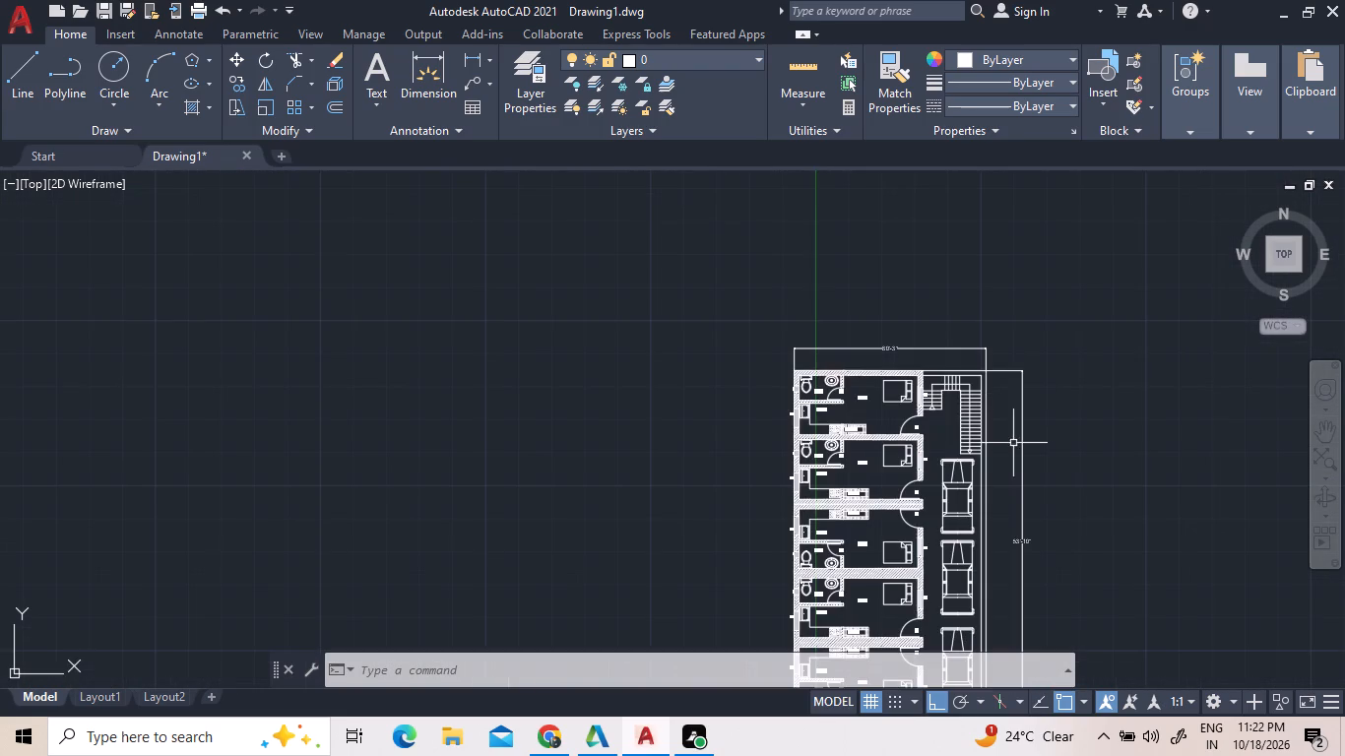
pyautogui.scroll(-1, 1013, 443)
pyautogui.scroll(1, 1047, 510)
pyautogui.scroll(3, 924, 532)
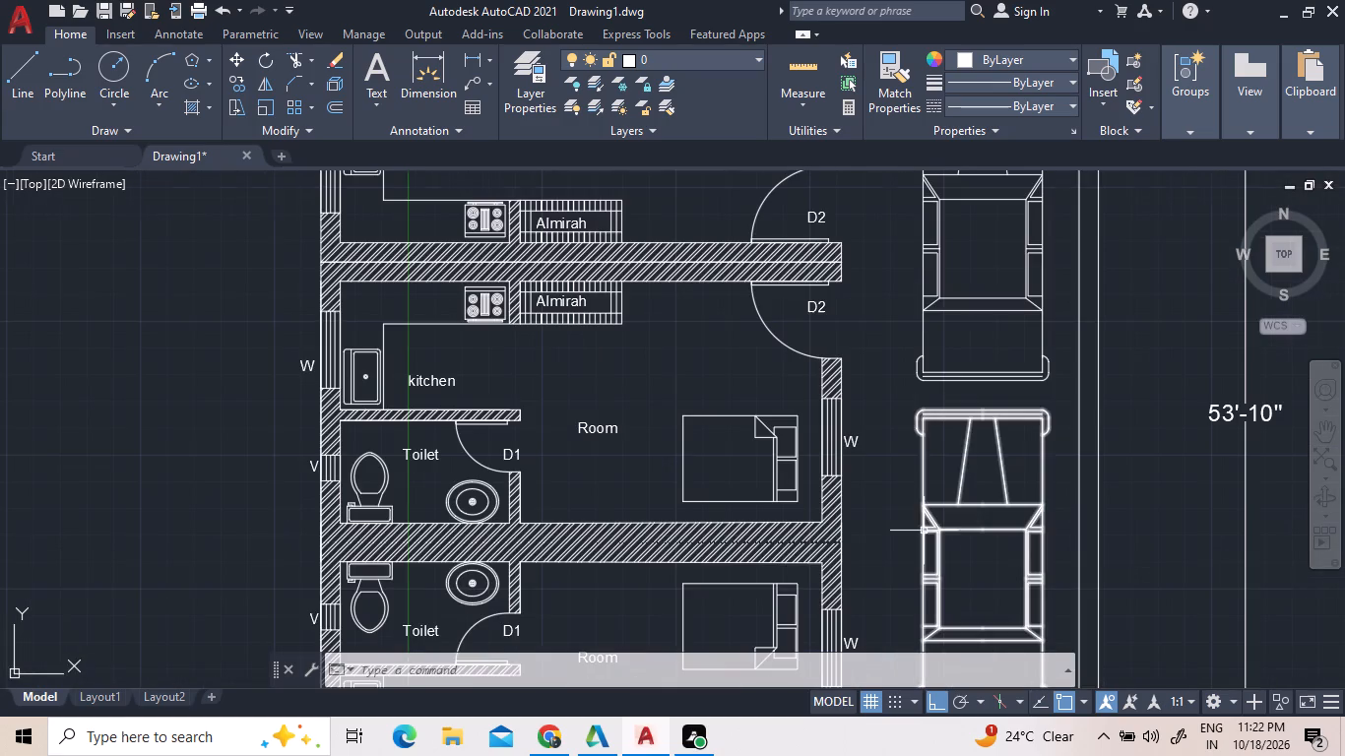
# Change the object colour of the entire house plan, including its dimensions, boundary walls and staircase, to Magenta.
pyautogui.scroll(-4, 883, 450)
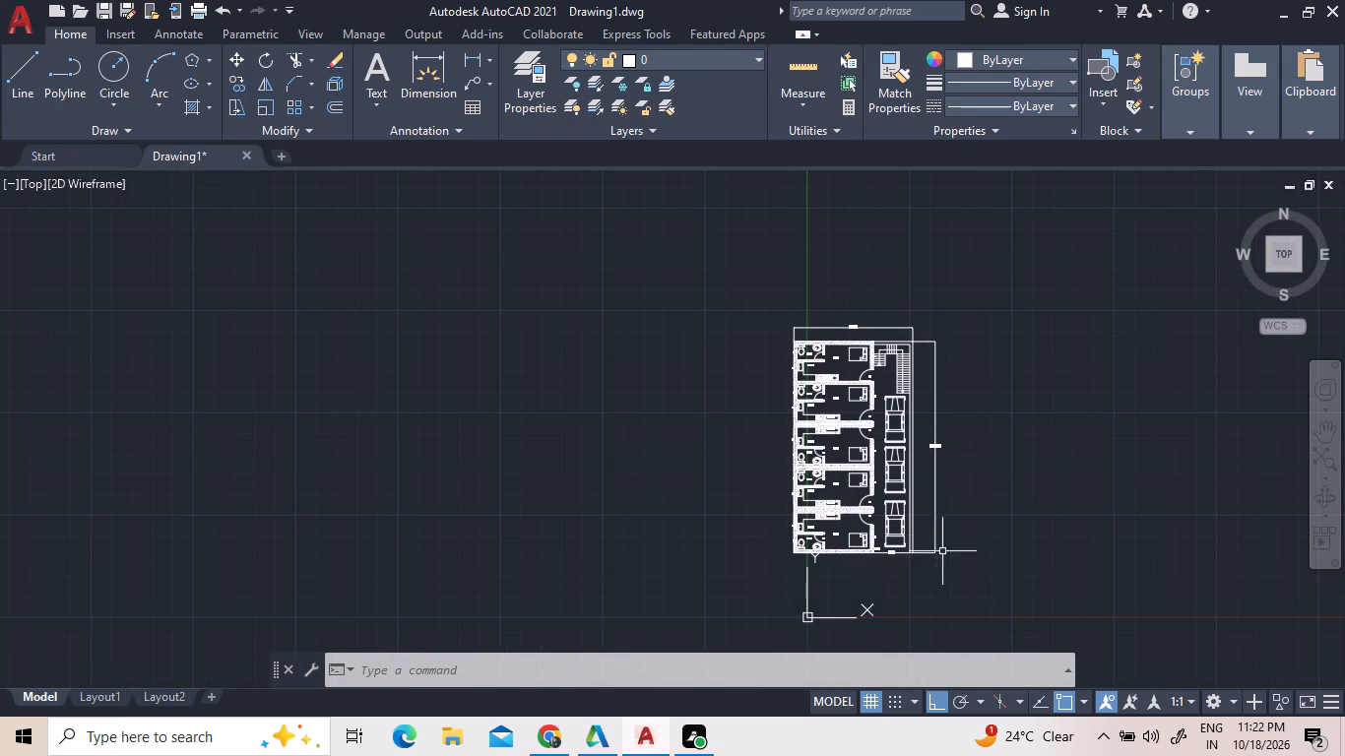
pyautogui.doubleClick(947, 589)
pyautogui.doubleClick(737, 299)
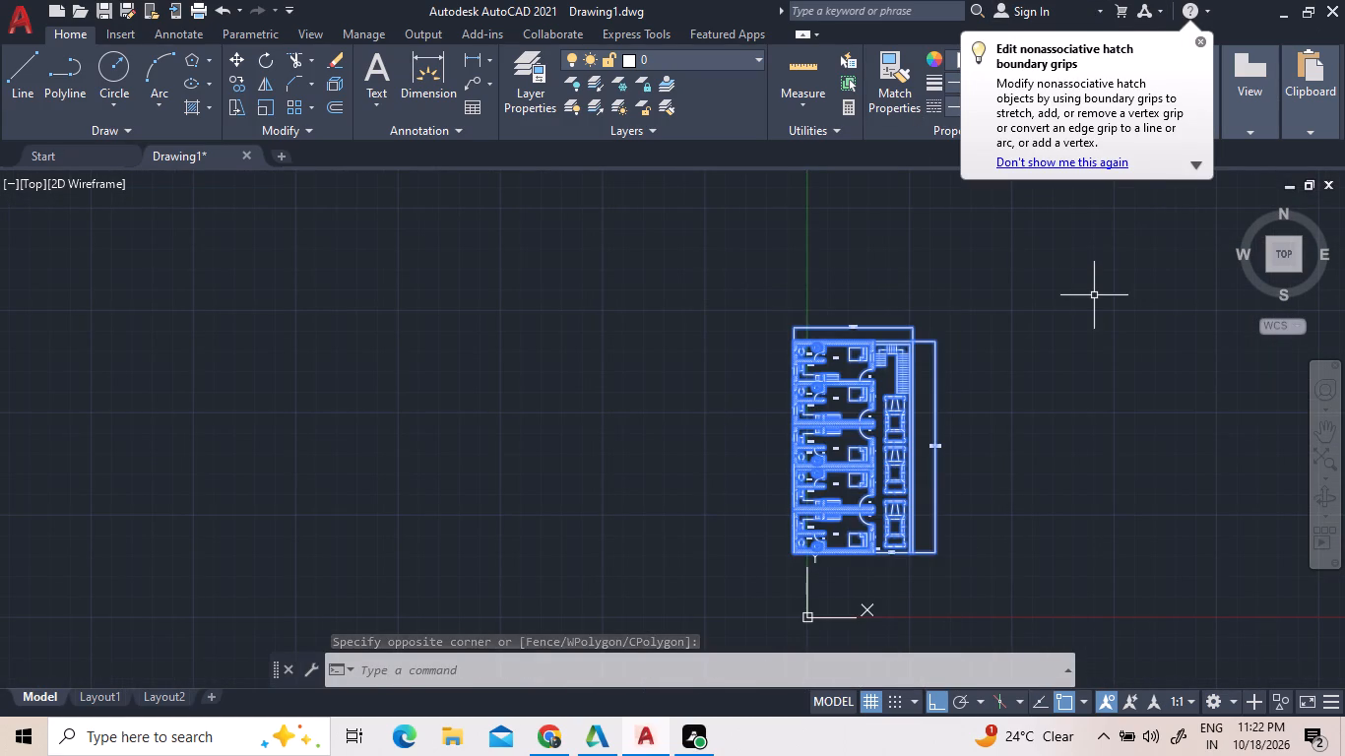
pyautogui.click(1200, 38)
pyautogui.tripleClick(1067, 58)
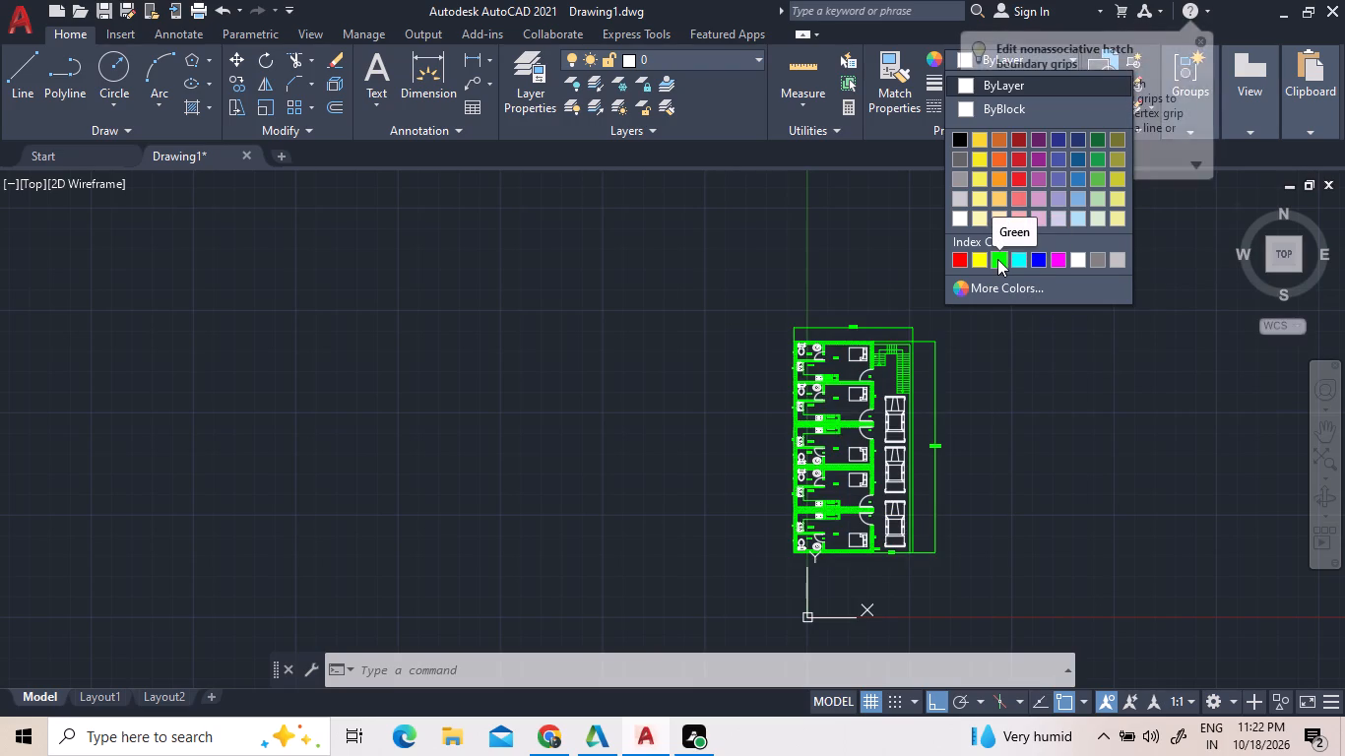
pyautogui.click(1056, 264)
pyautogui.scroll(2, 892, 404)
pyautogui.click(1200, 41)
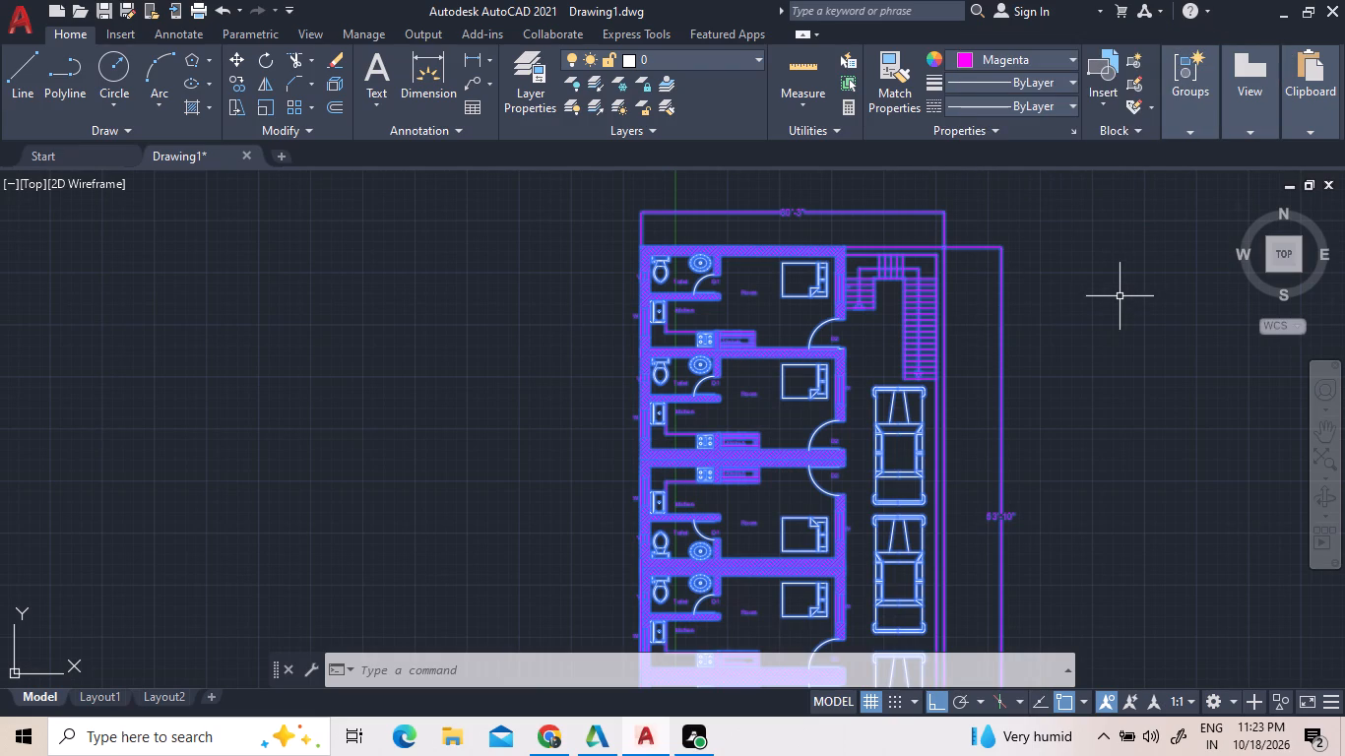
pyautogui.press('Escape')
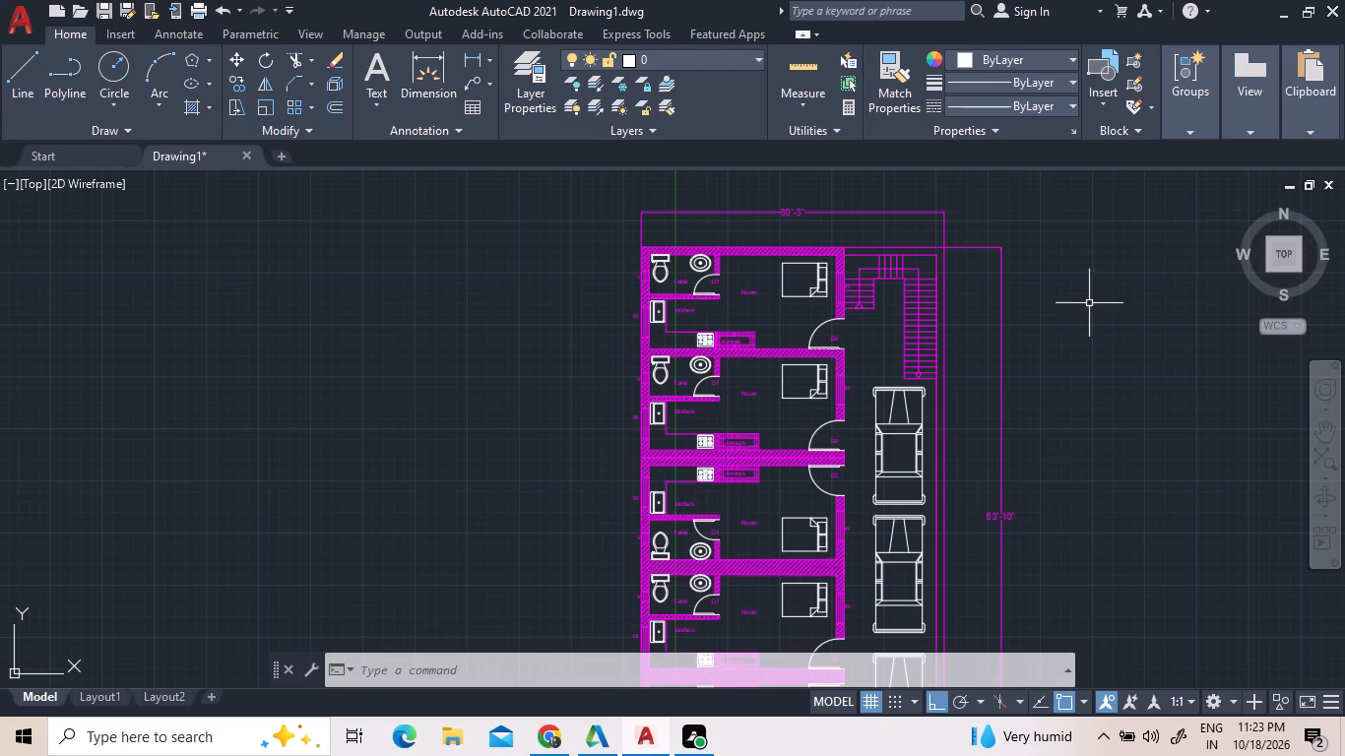
# Examine the recoloured plan, including the rooms, the staircase, the parked vehicles and the overall dimensions.
pyautogui.scroll(-3, 1087, 307)
pyautogui.scroll(3, 1083, 306)
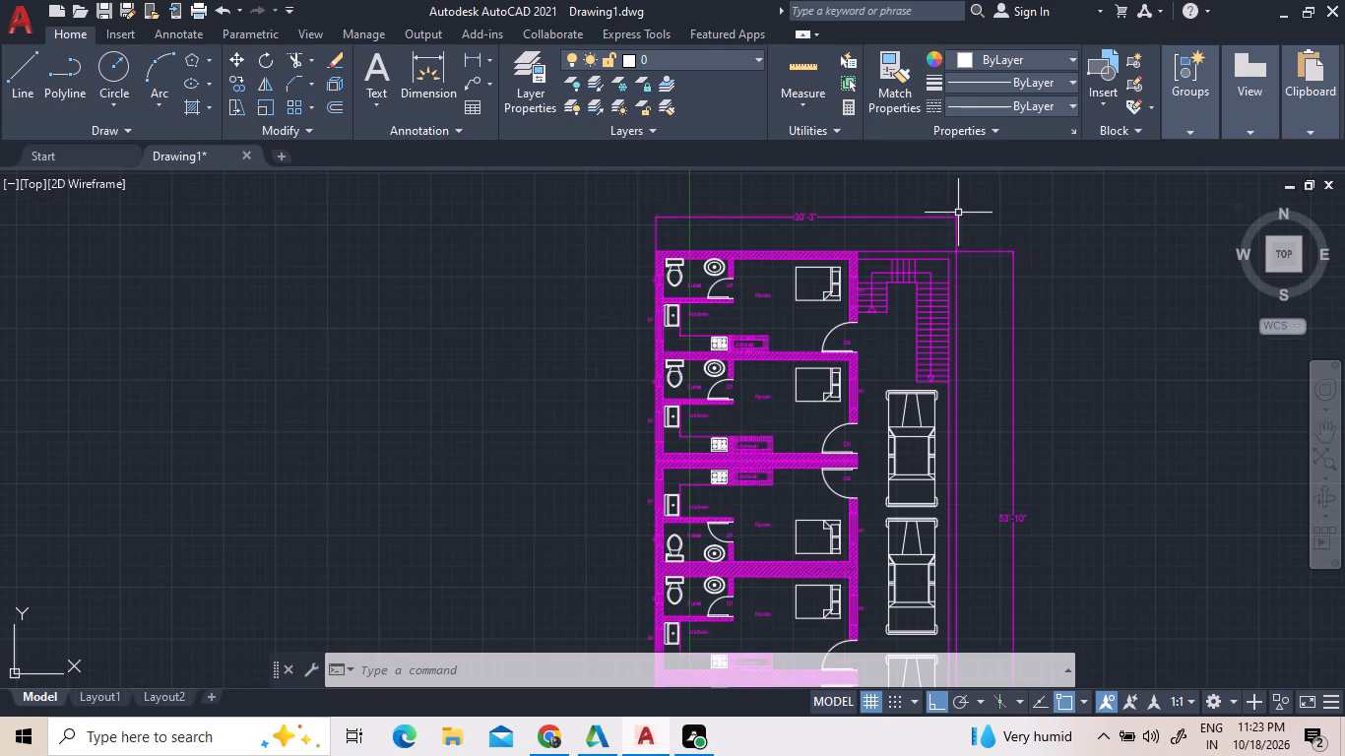
pyautogui.scroll(2, 952, 222)
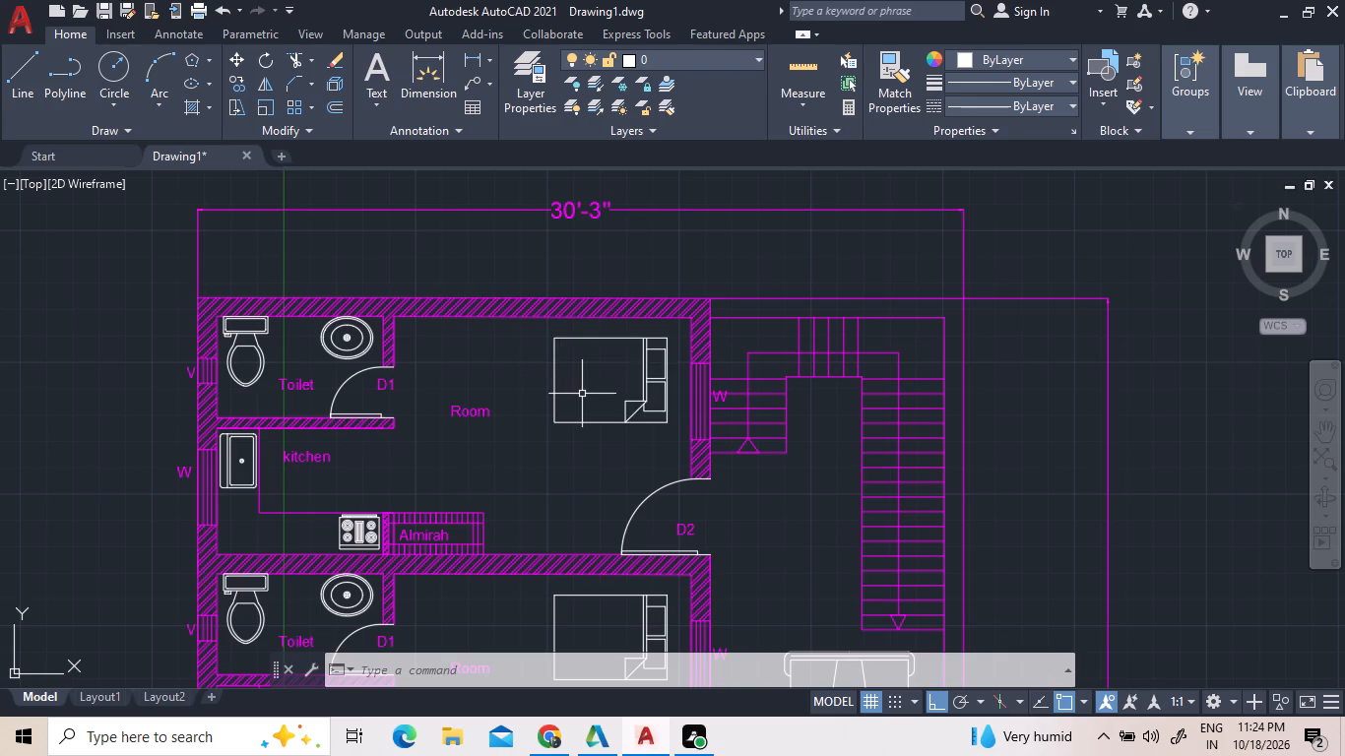
pyautogui.scroll(-2, 584, 397)
pyautogui.scroll(1, 584, 405)
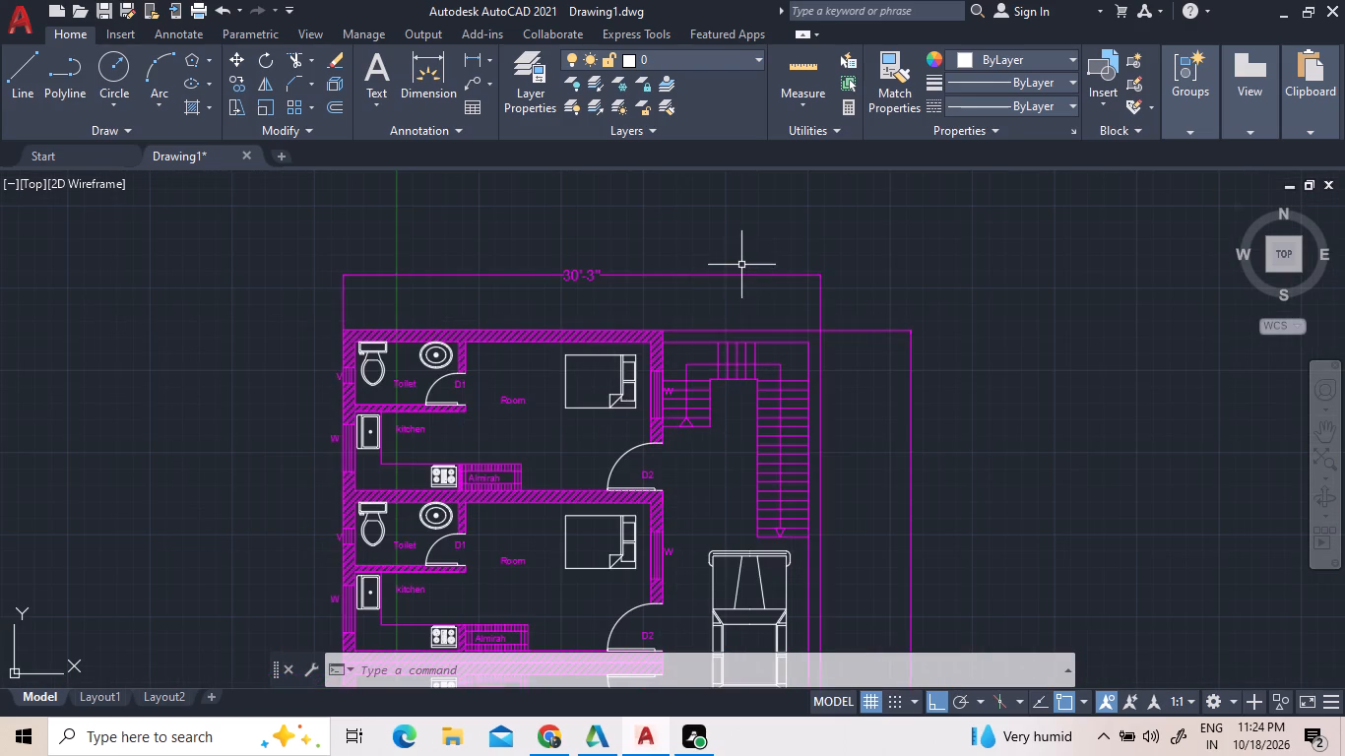
pyautogui.scroll(-2, 741, 265)
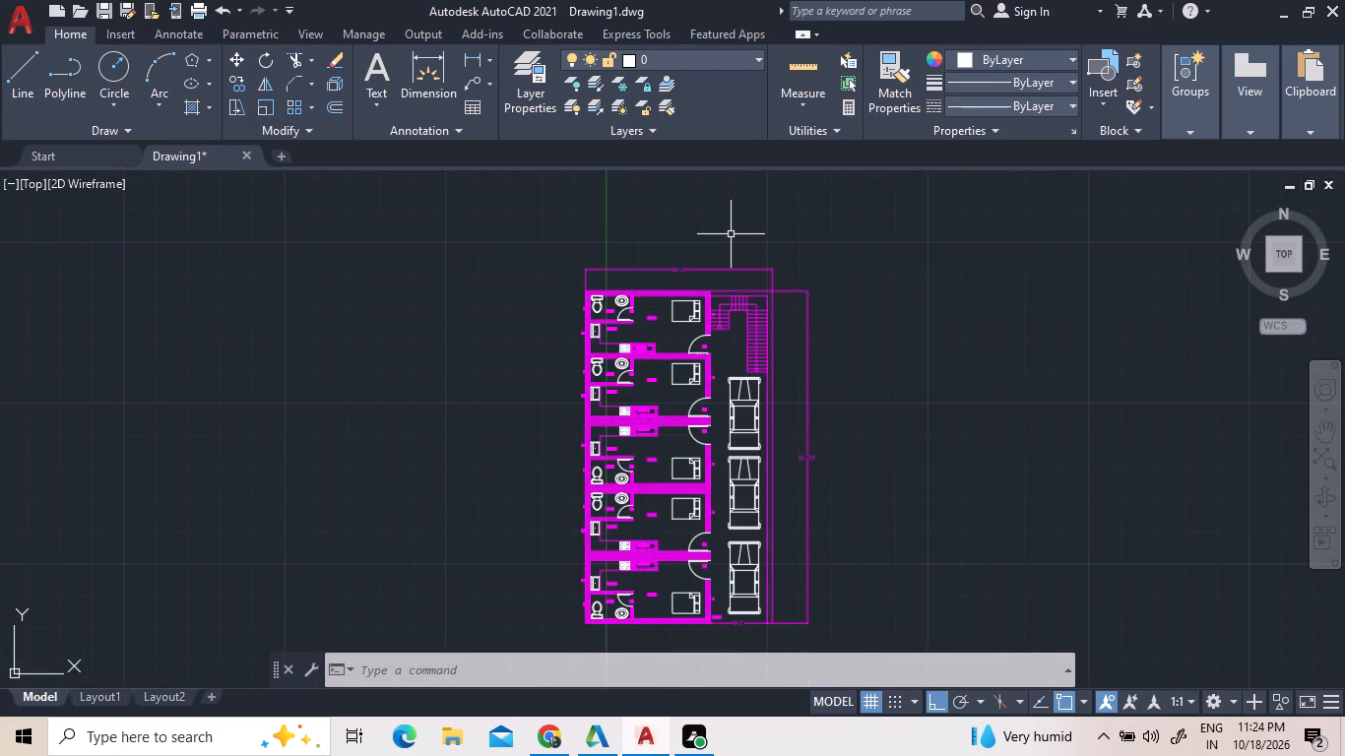
pyautogui.scroll(1, 731, 234)
pyautogui.scroll(-2, 729, 235)
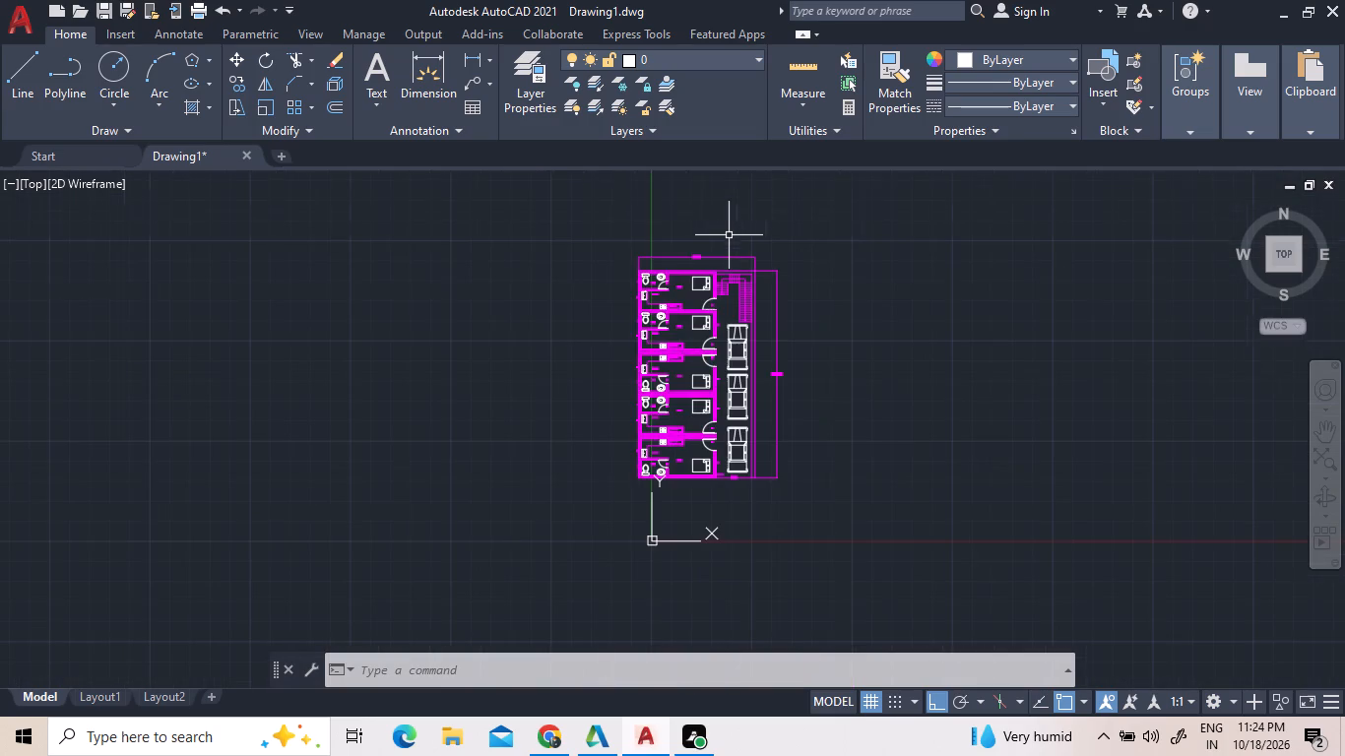
pyautogui.scroll(4, 736, 174)
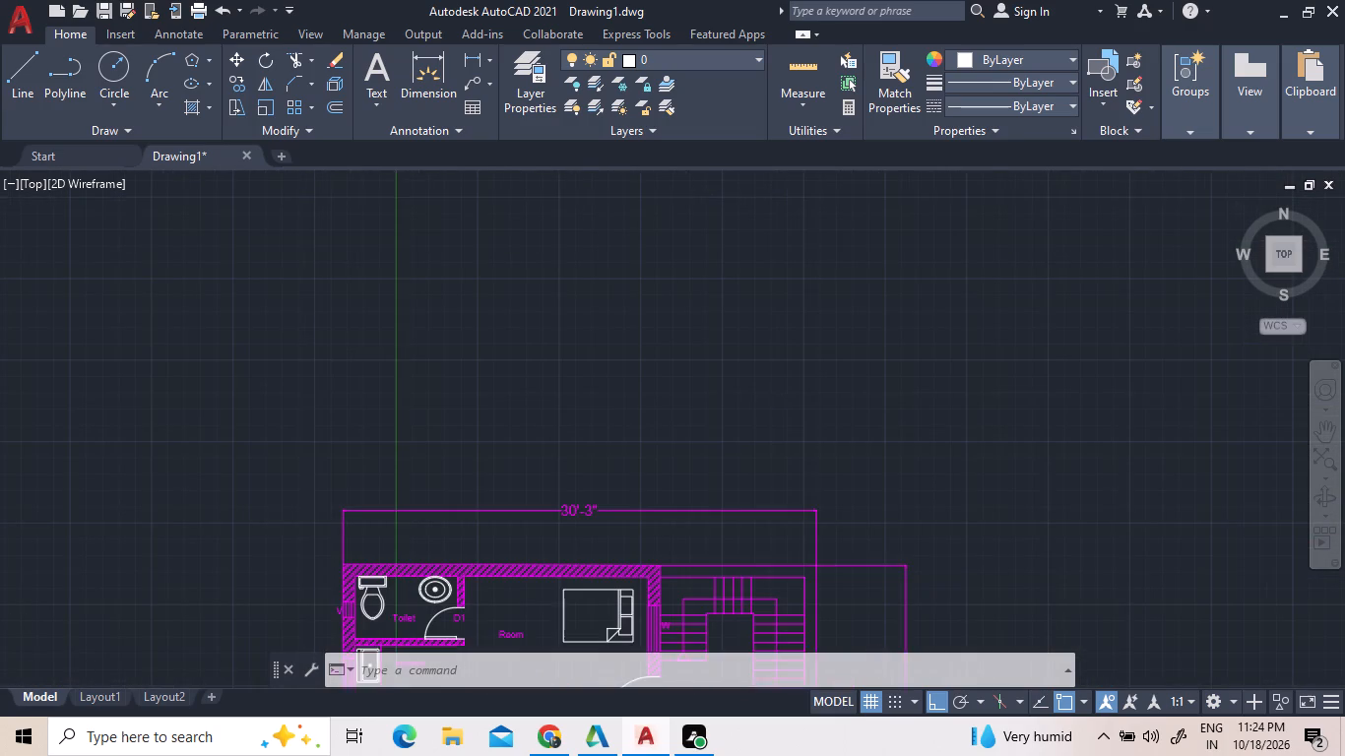
pyautogui.scroll(-2, 730, 180)
pyautogui.scroll(2, 690, 321)
pyautogui.scroll(-2, 689, 321)
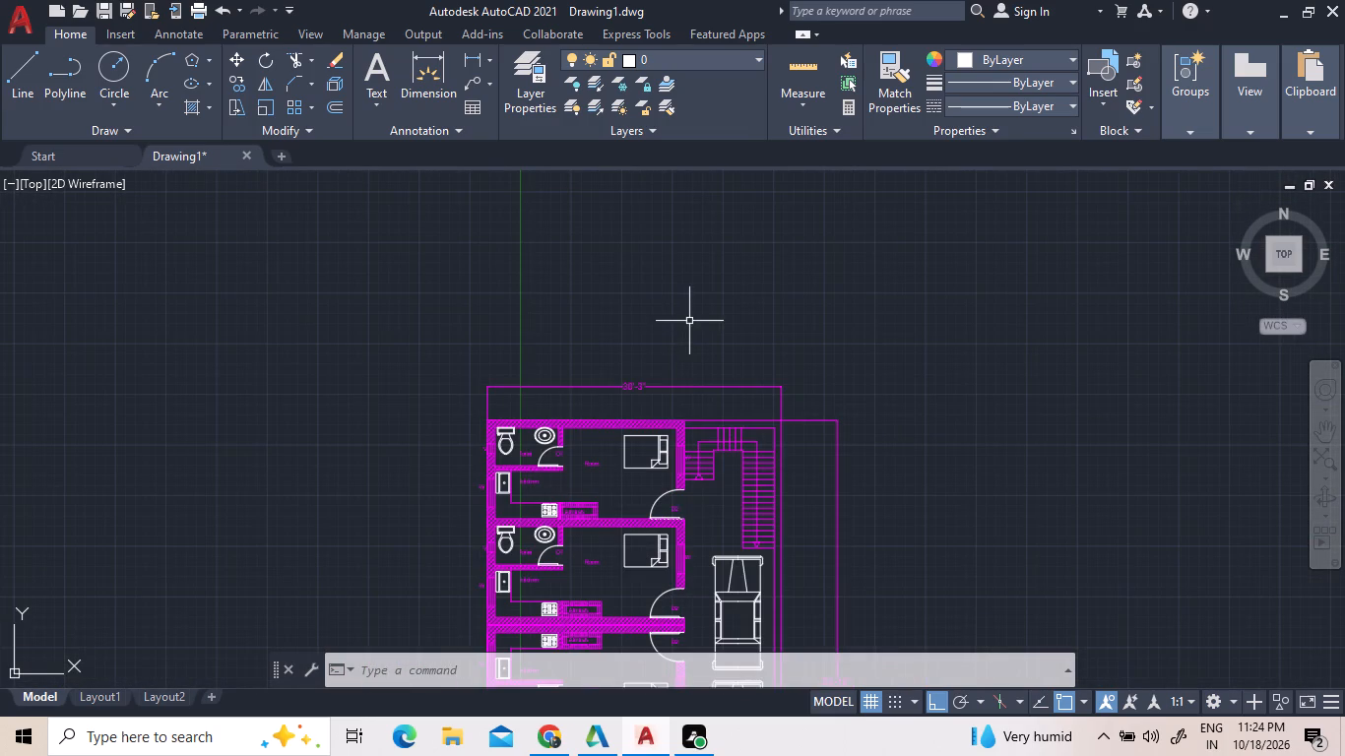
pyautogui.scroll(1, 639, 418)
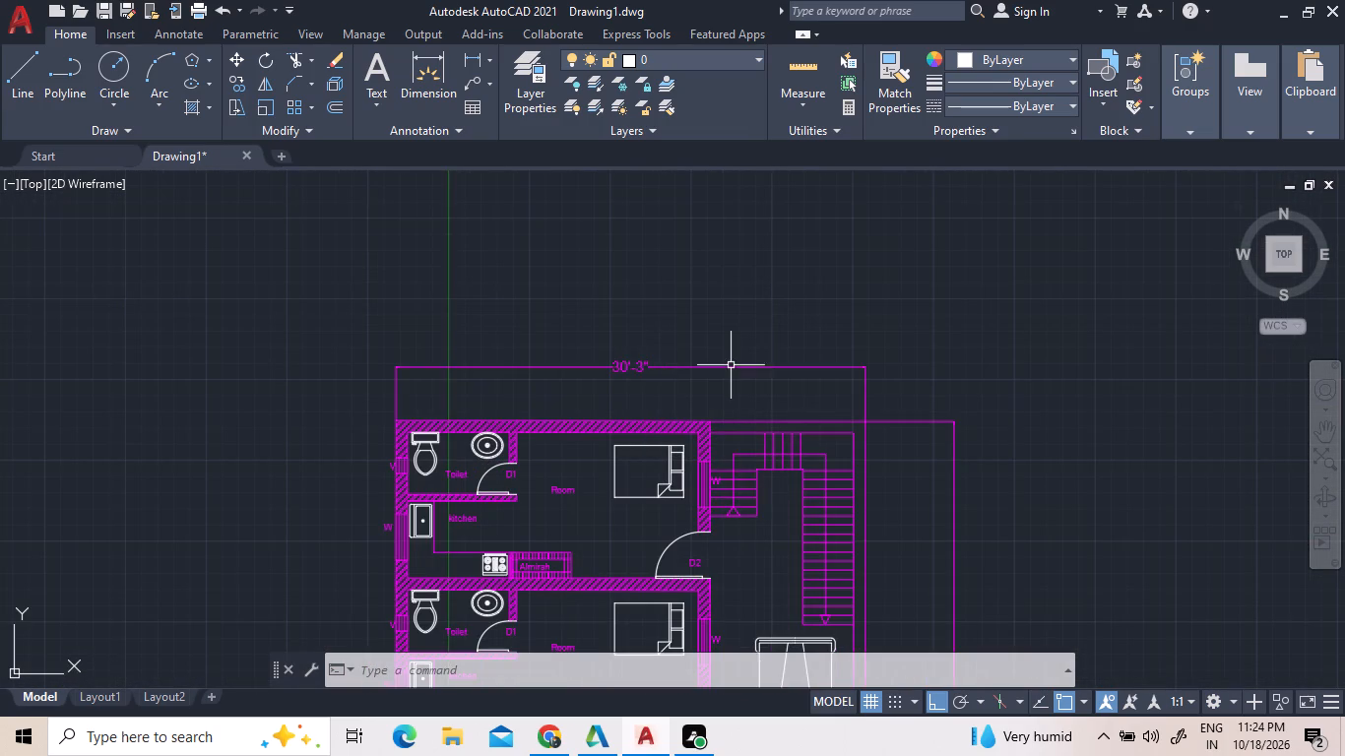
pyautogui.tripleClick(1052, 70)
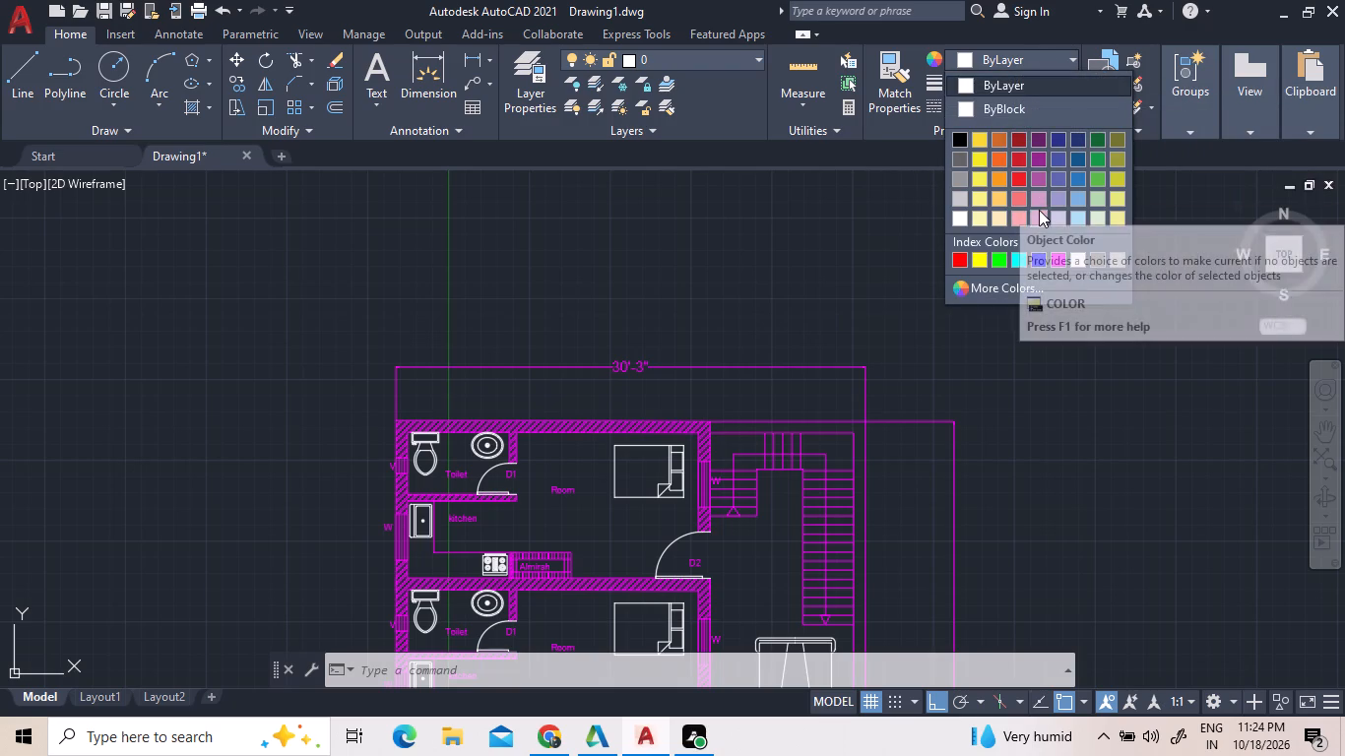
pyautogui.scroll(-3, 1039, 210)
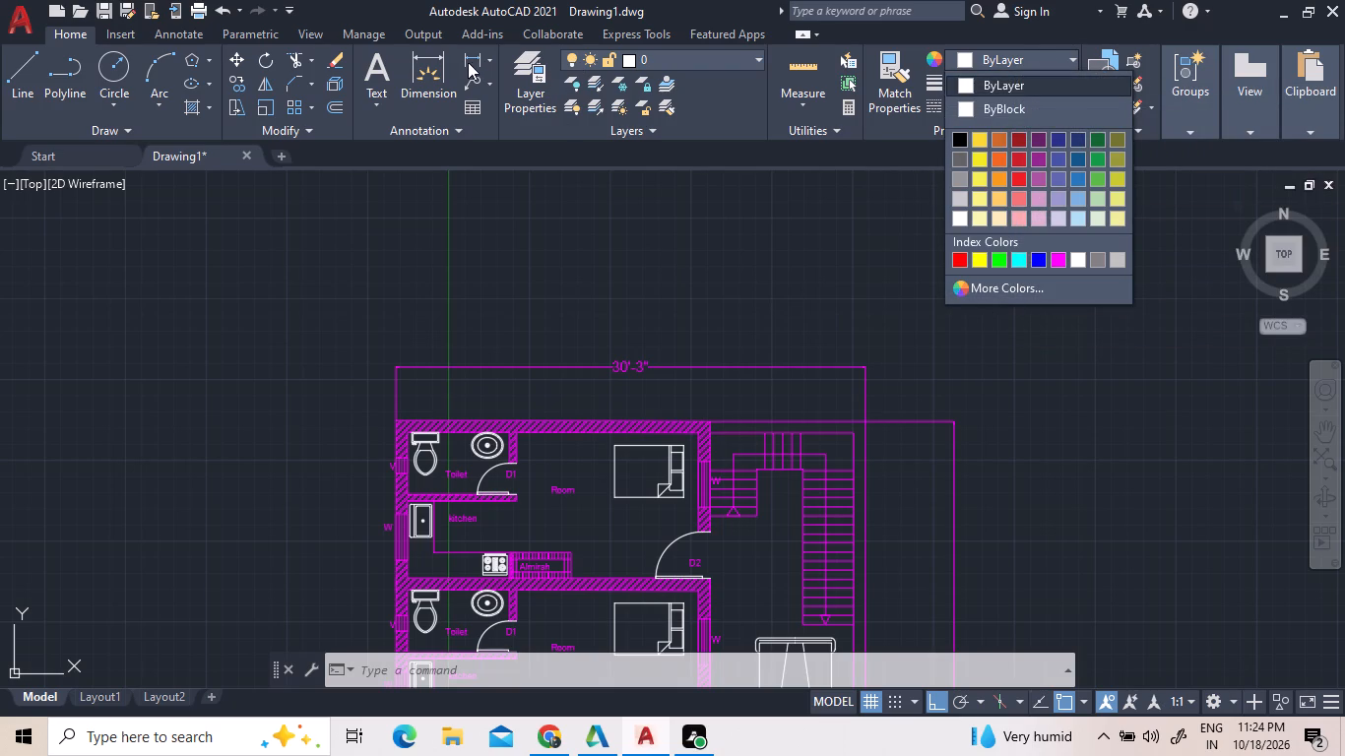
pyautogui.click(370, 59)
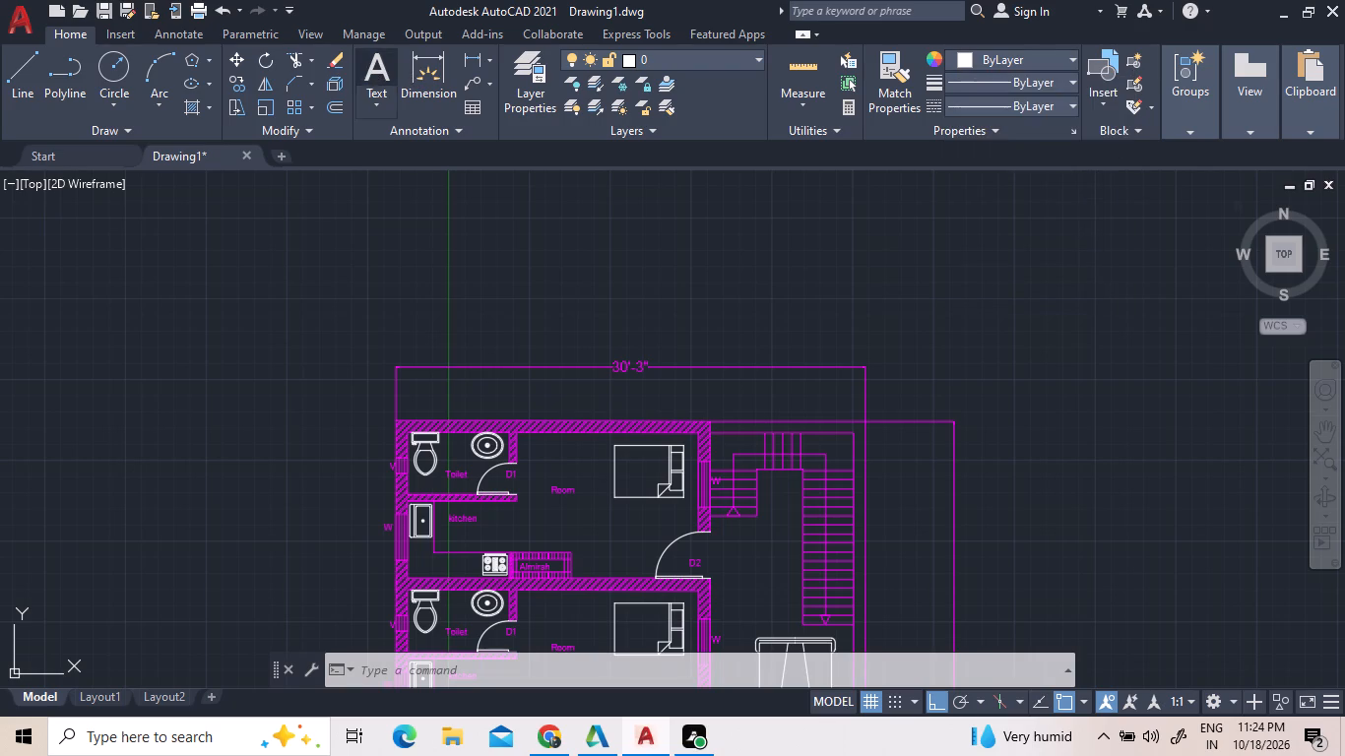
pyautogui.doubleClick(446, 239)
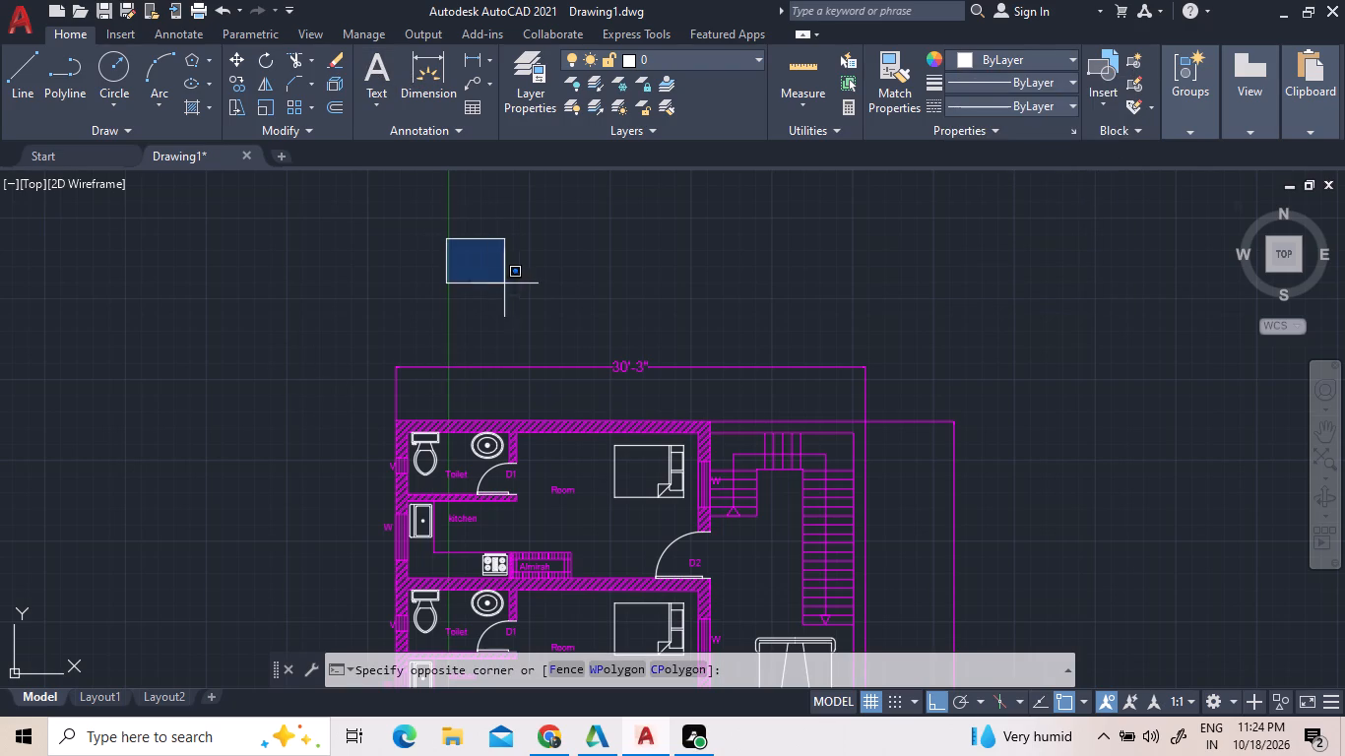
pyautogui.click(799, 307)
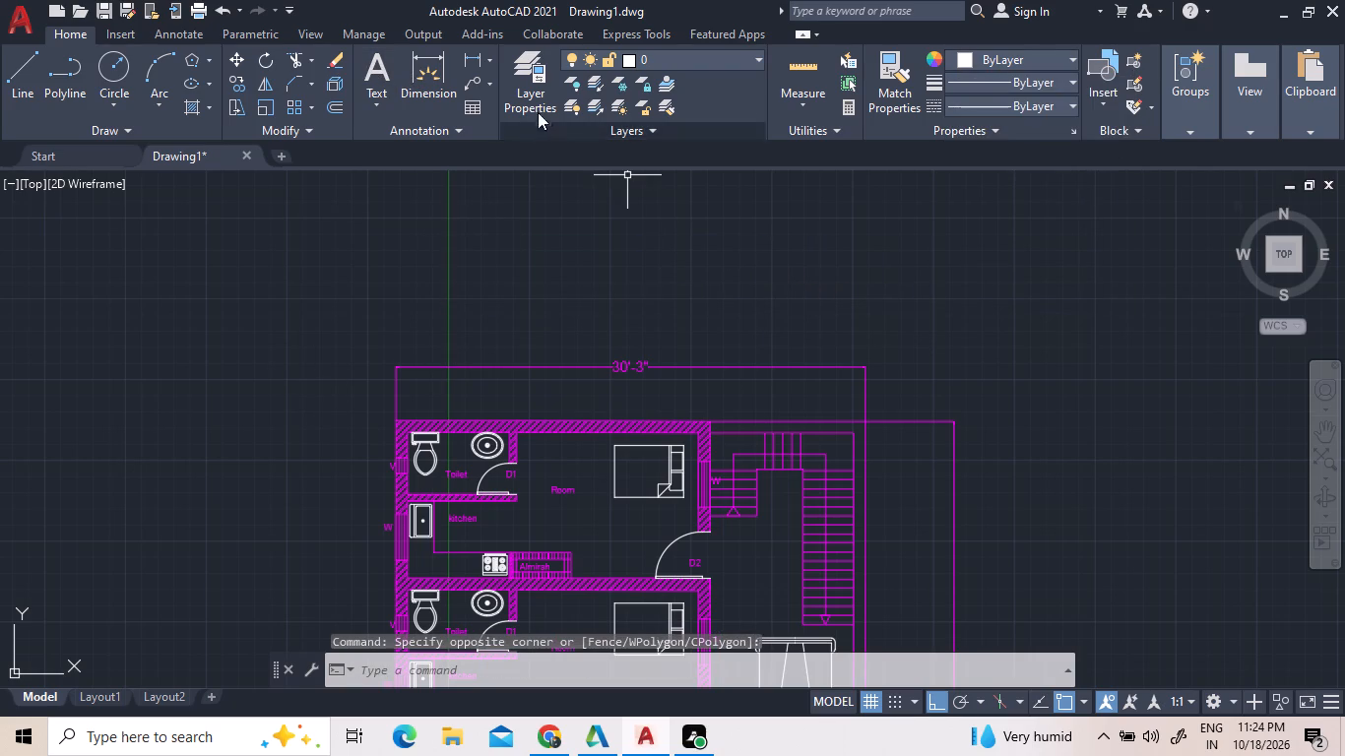
# Add the multiline text title "STUDIO UNIT APARTMENT" north of the overall-width dimension, with a 5" text height.
pyautogui.doubleClick(388, 68)
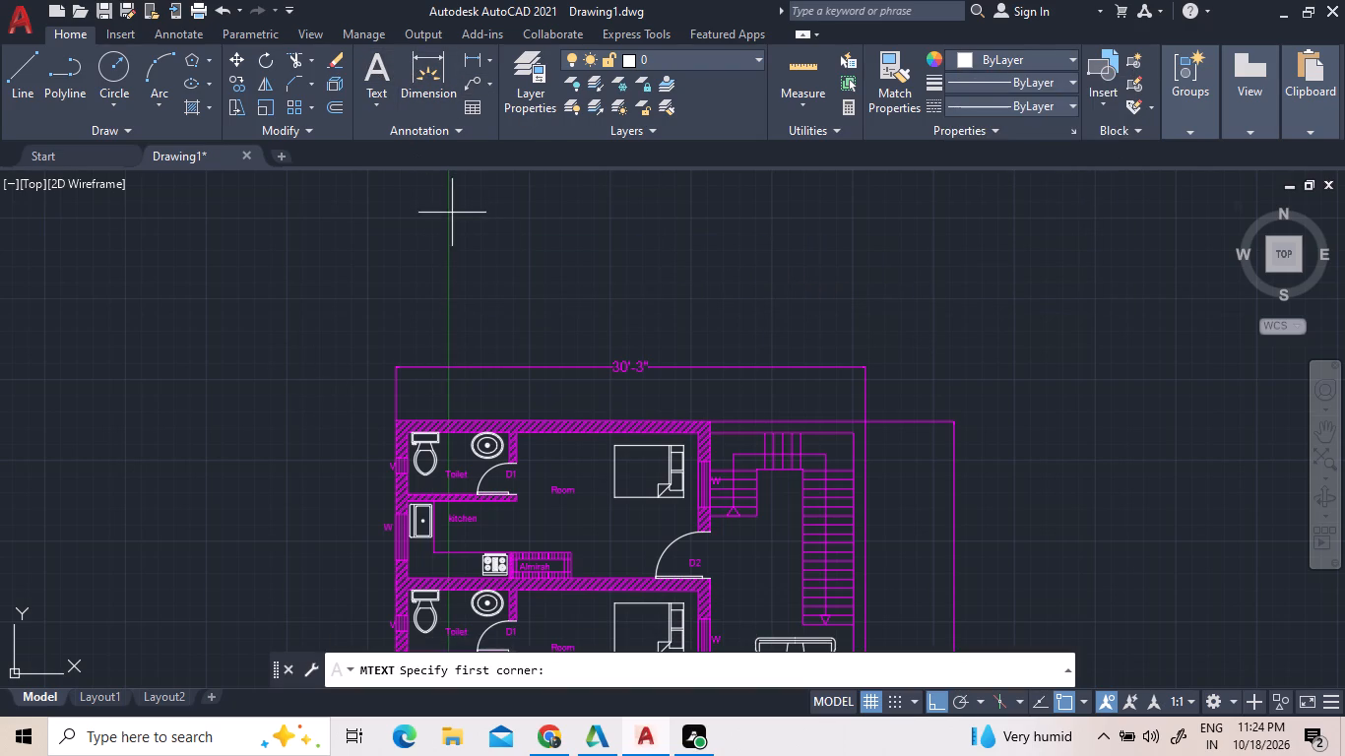
pyautogui.doubleClick(449, 223)
pyautogui.doubleClick(822, 320)
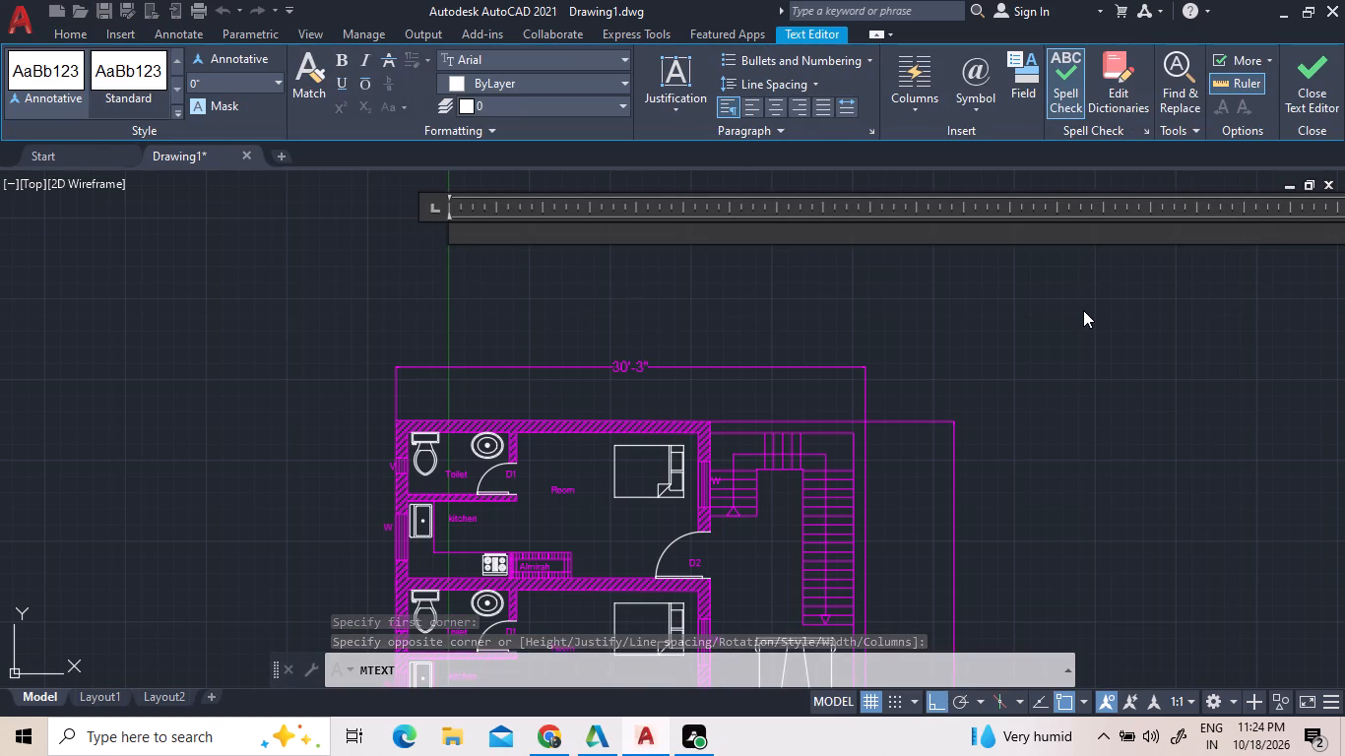
pyautogui.write('STUDIO')
pyautogui.press('space')
pyautogui.write('UNIT')
pyautogui.press('space')
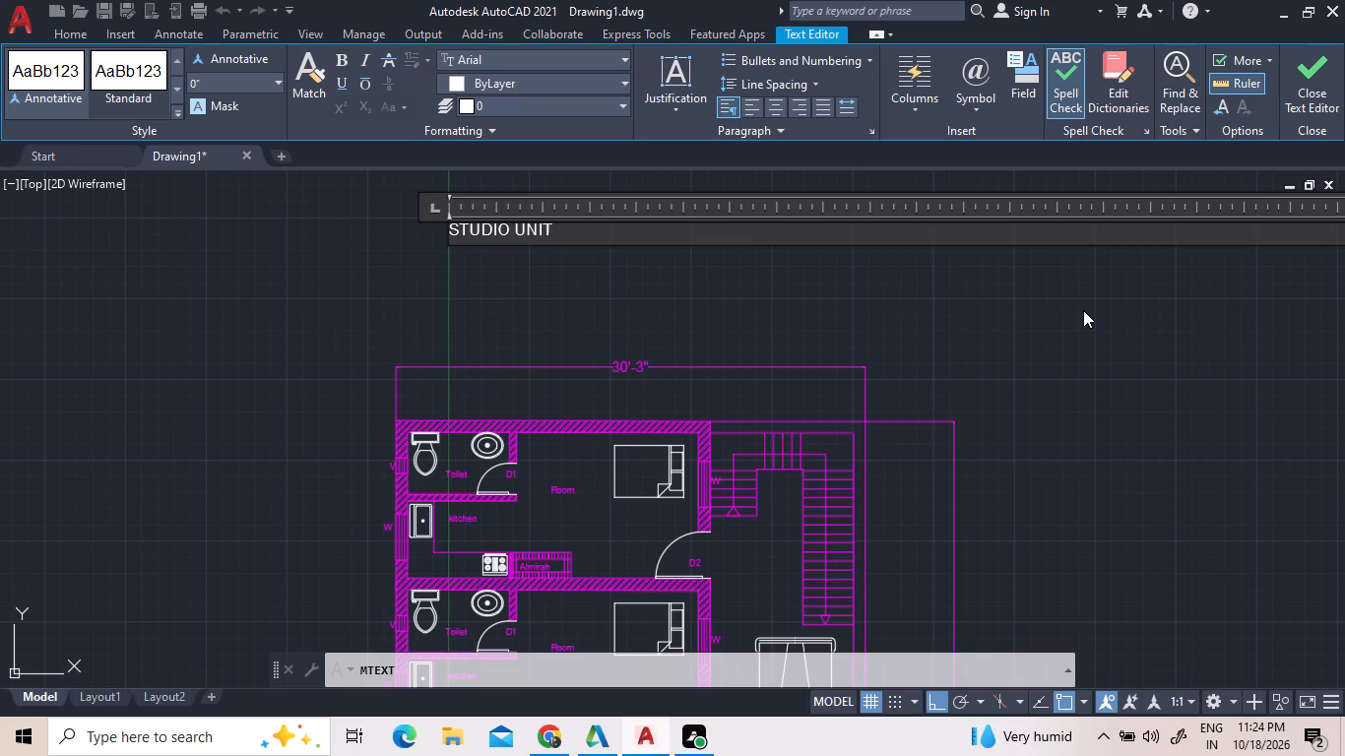
pyautogui.press('space')
pyautogui.write('APARTMENT')
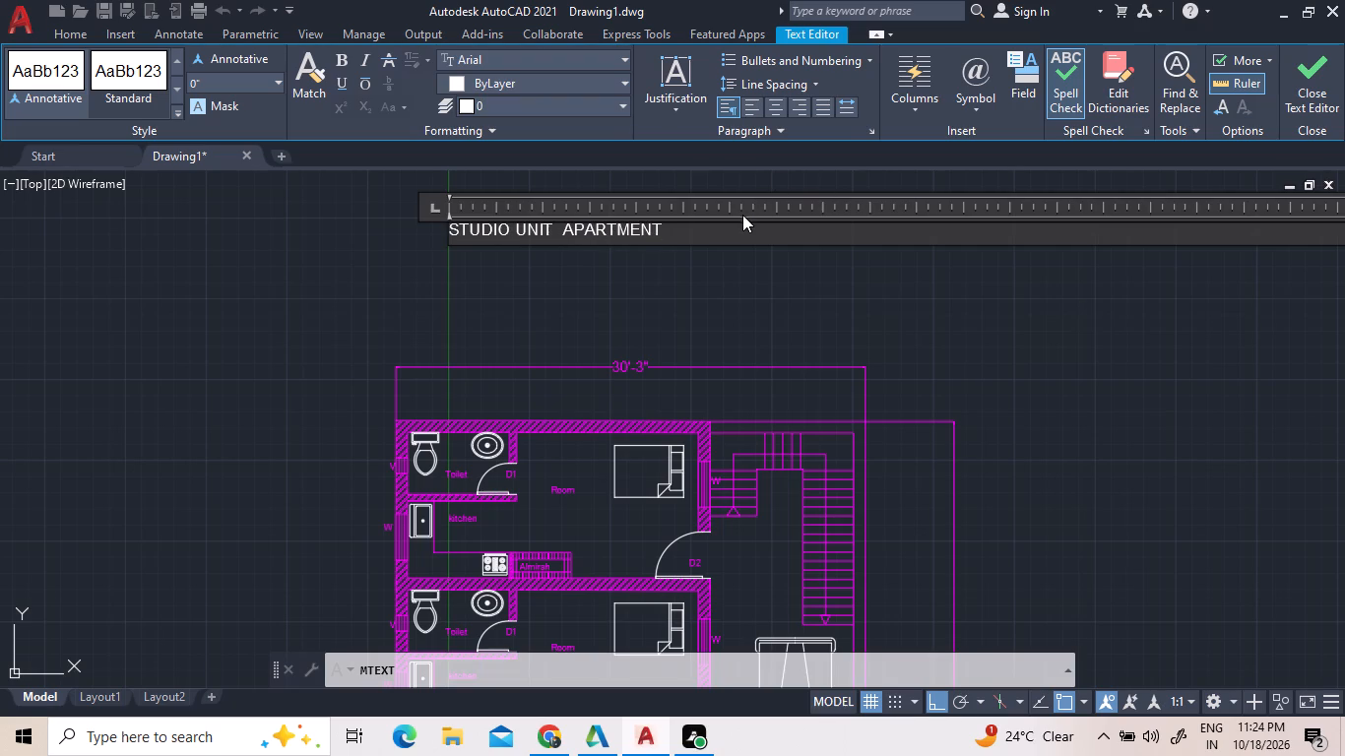
pyautogui.doubleClick(741, 226)
pyautogui.tripleClick(740, 226)
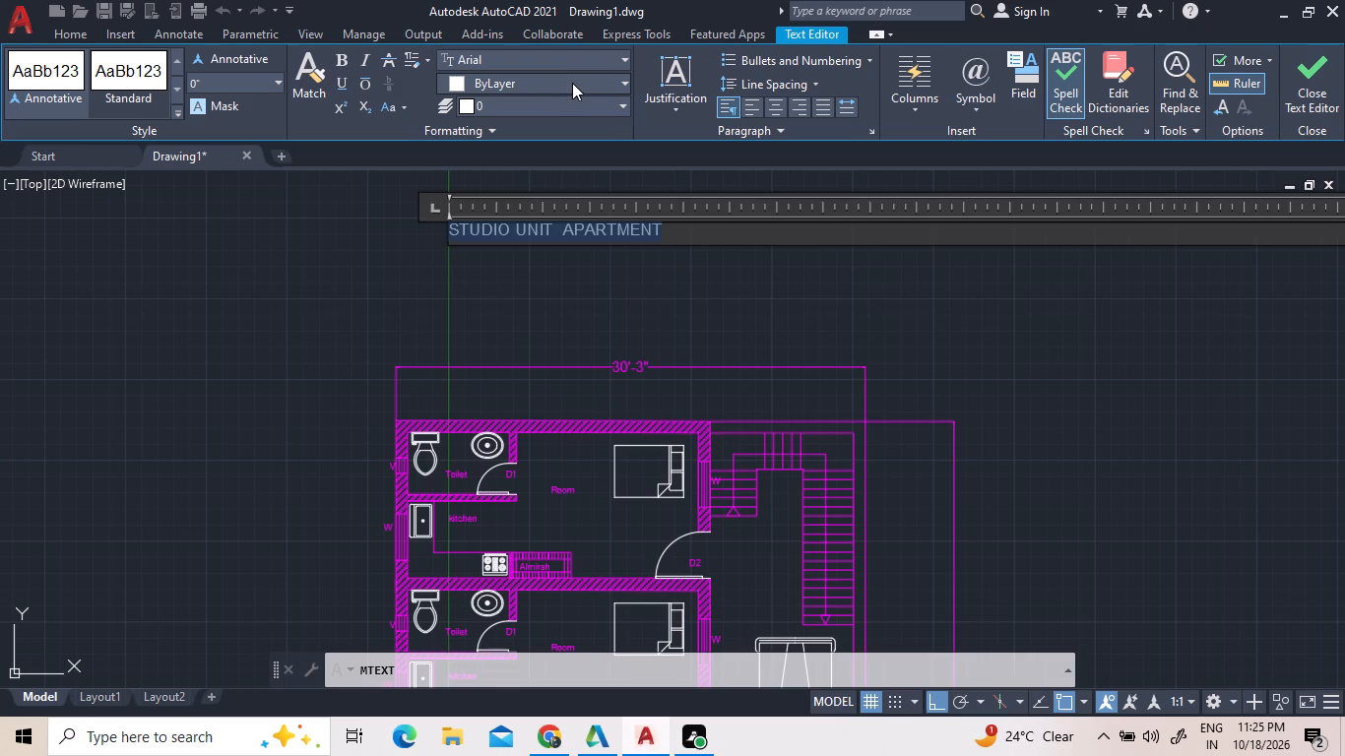
pyautogui.click(277, 77)
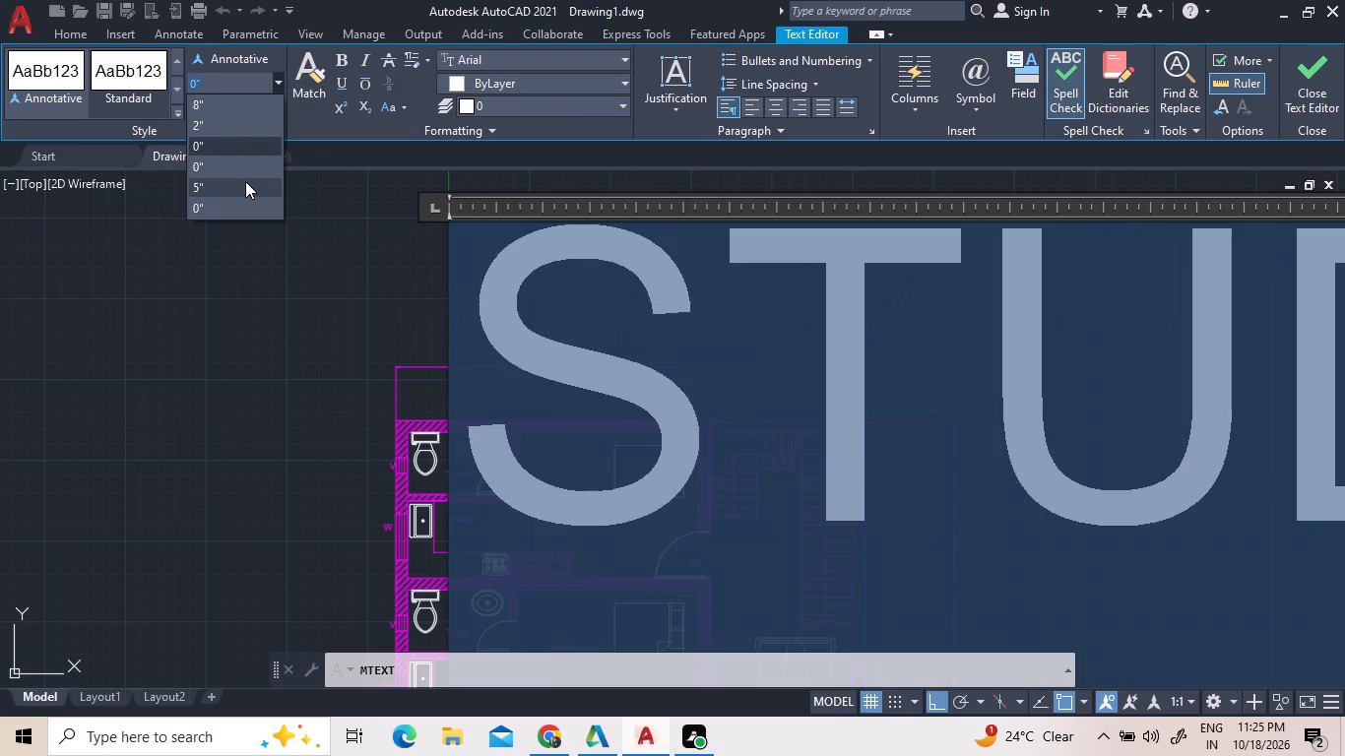
pyautogui.doubleClick(245, 181)
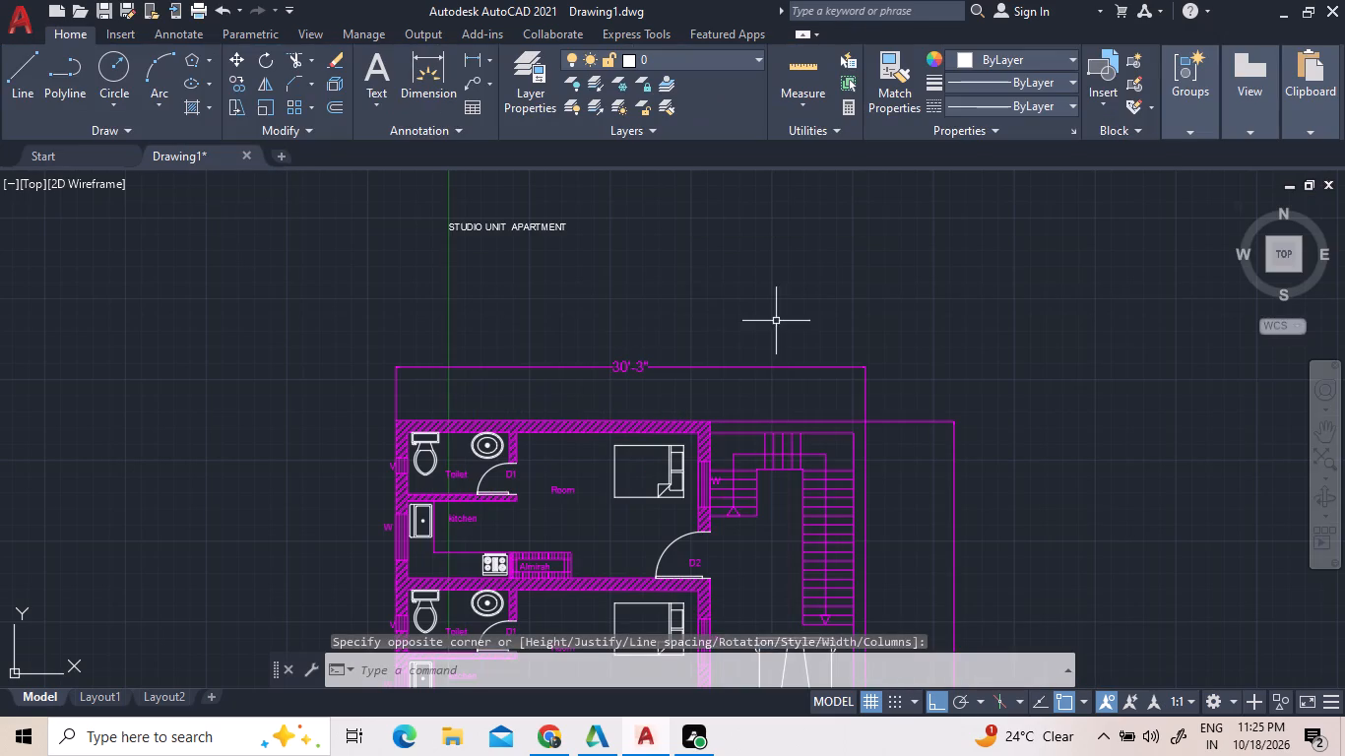
# Move the STUDIO UNIT APARTMENT title about 7'-10" horizontally east, towards the middle of the plan's width.
pyautogui.click(606, 242)
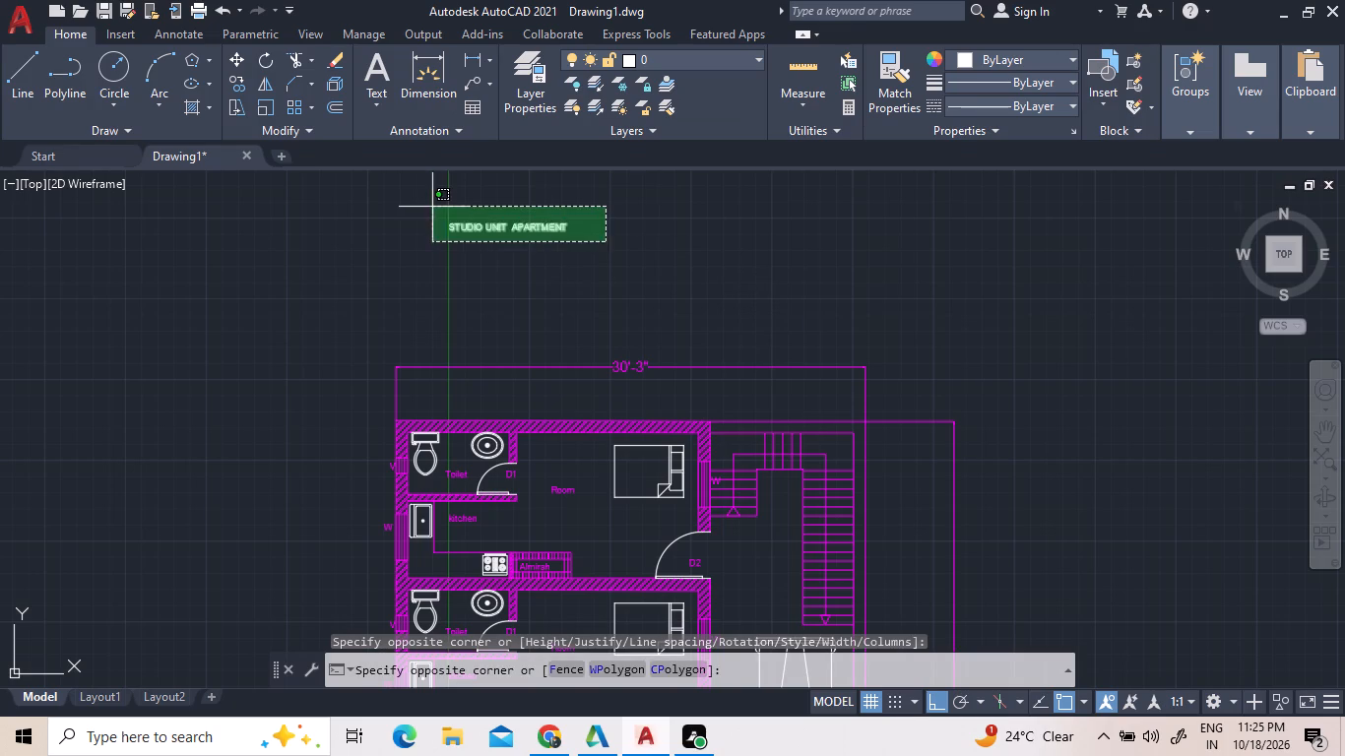
pyautogui.doubleClick(432, 207)
pyautogui.rightClick(456, 200)
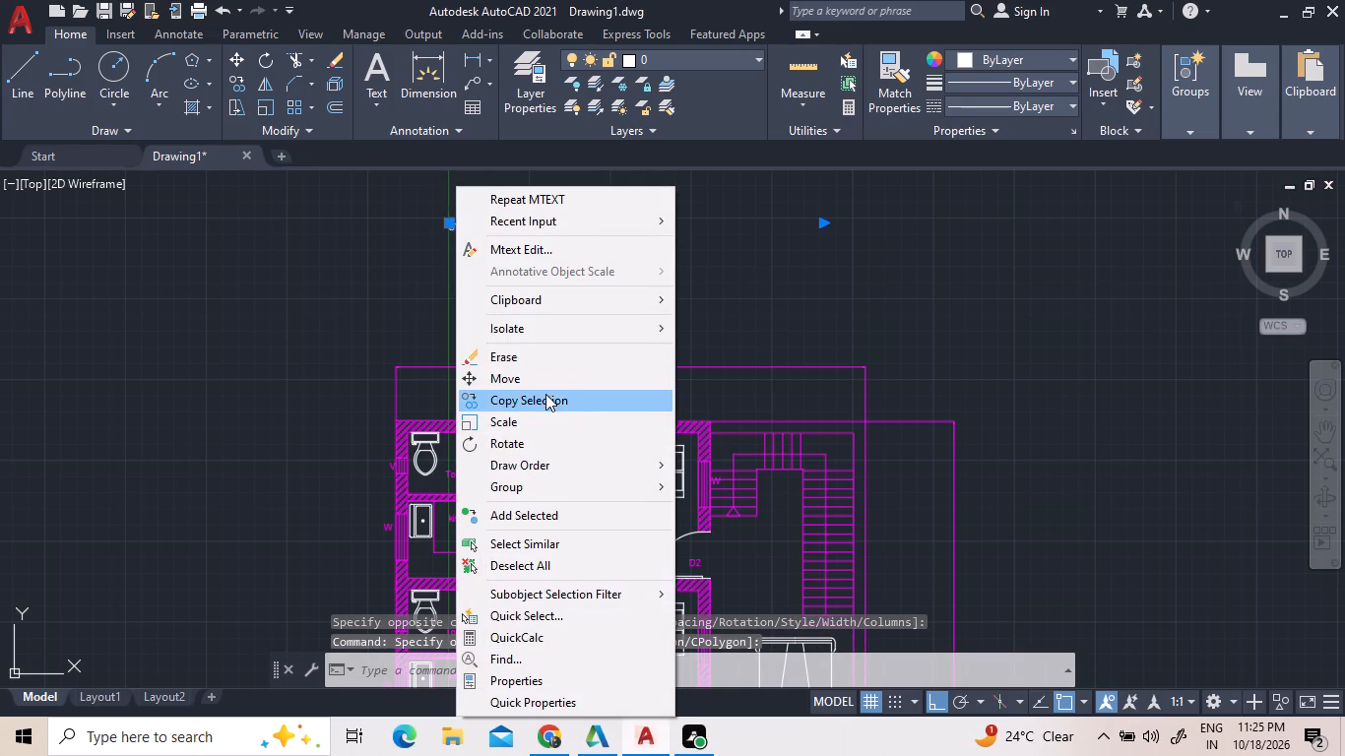
pyautogui.click(539, 383)
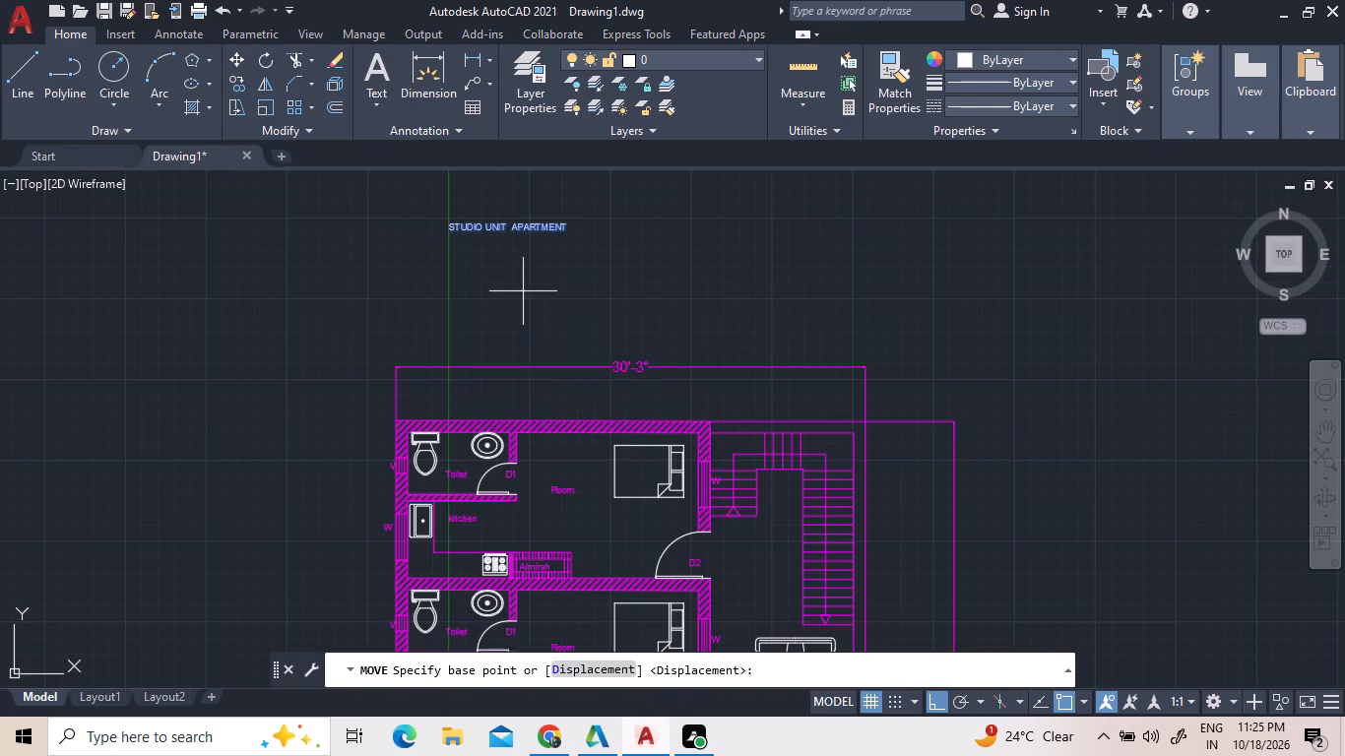
pyautogui.click(518, 219)
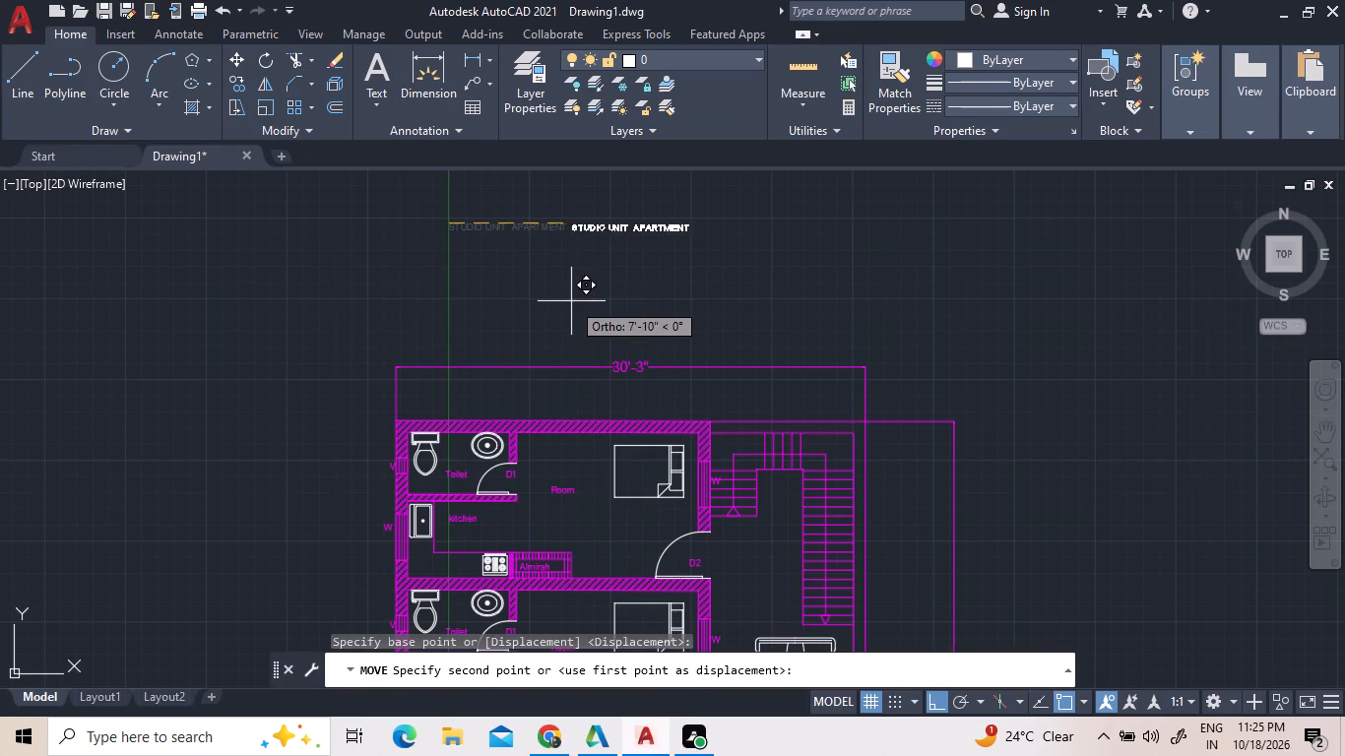
pyautogui.doubleClick(572, 301)
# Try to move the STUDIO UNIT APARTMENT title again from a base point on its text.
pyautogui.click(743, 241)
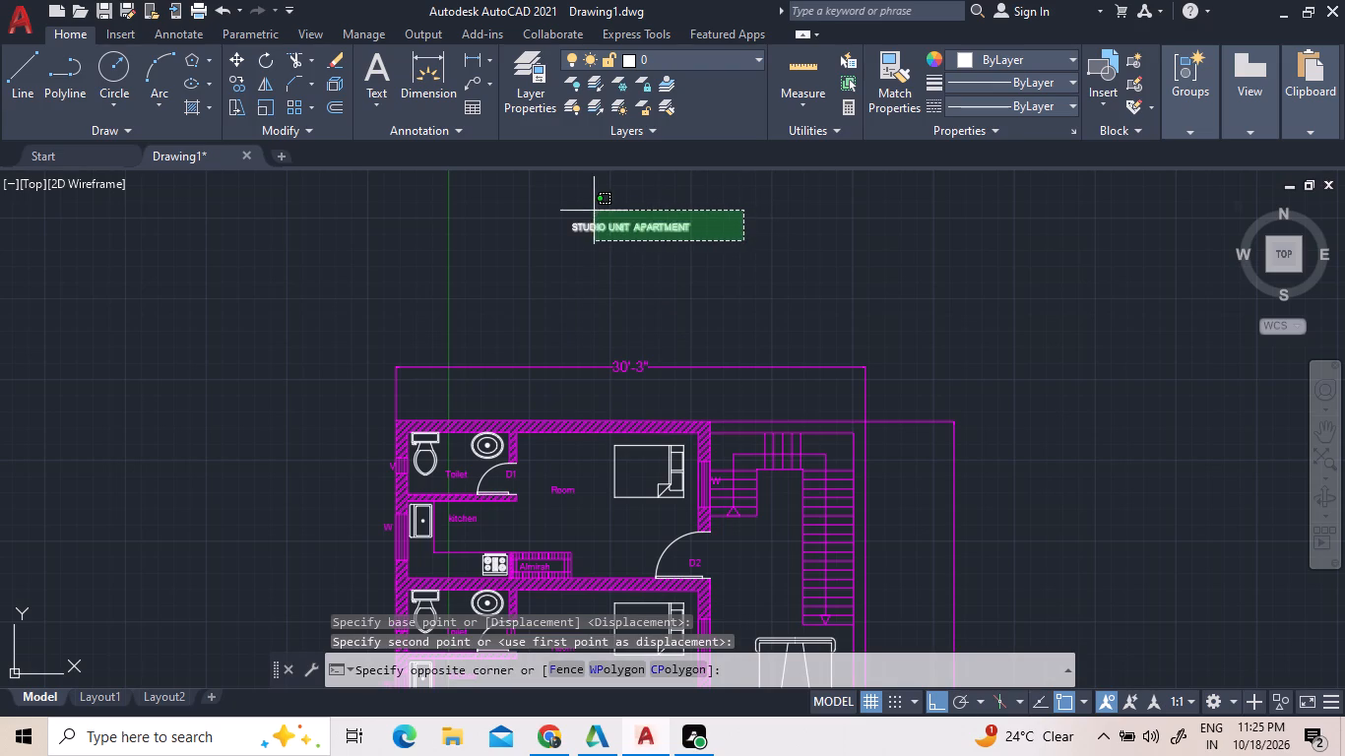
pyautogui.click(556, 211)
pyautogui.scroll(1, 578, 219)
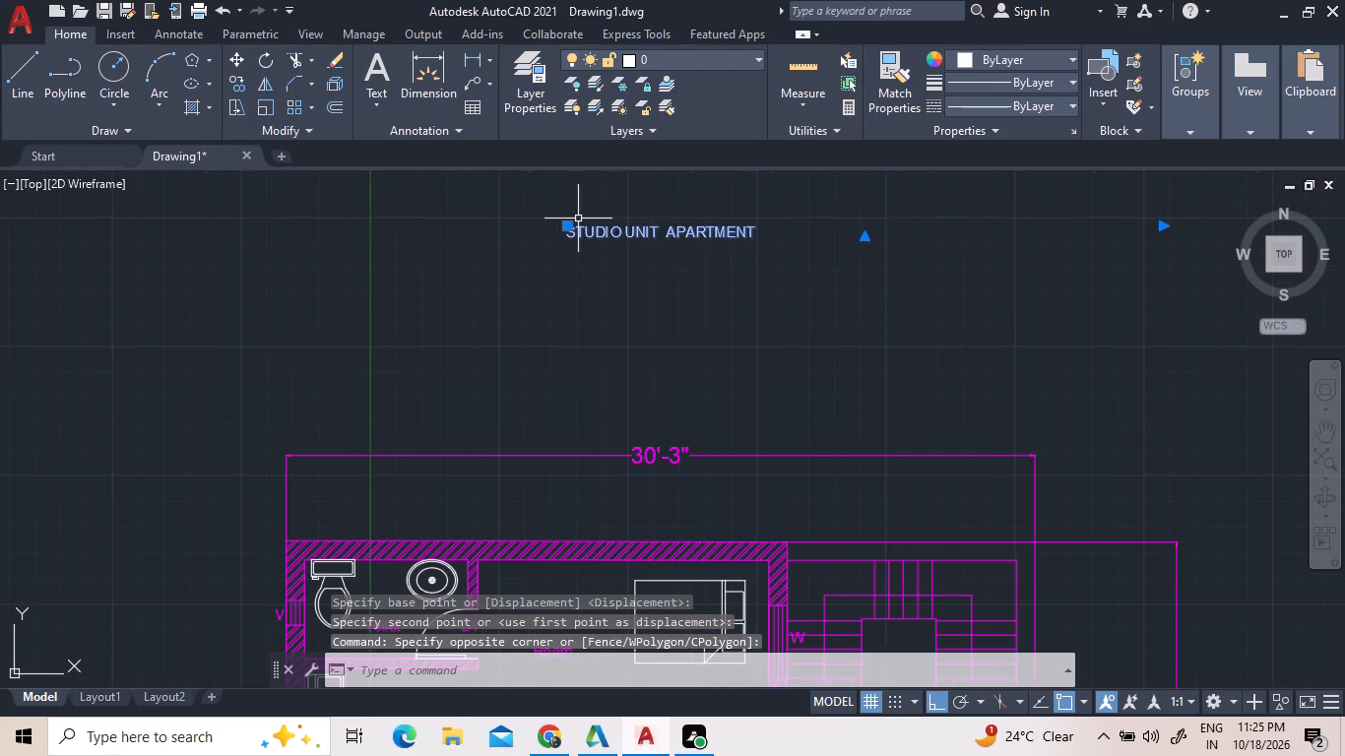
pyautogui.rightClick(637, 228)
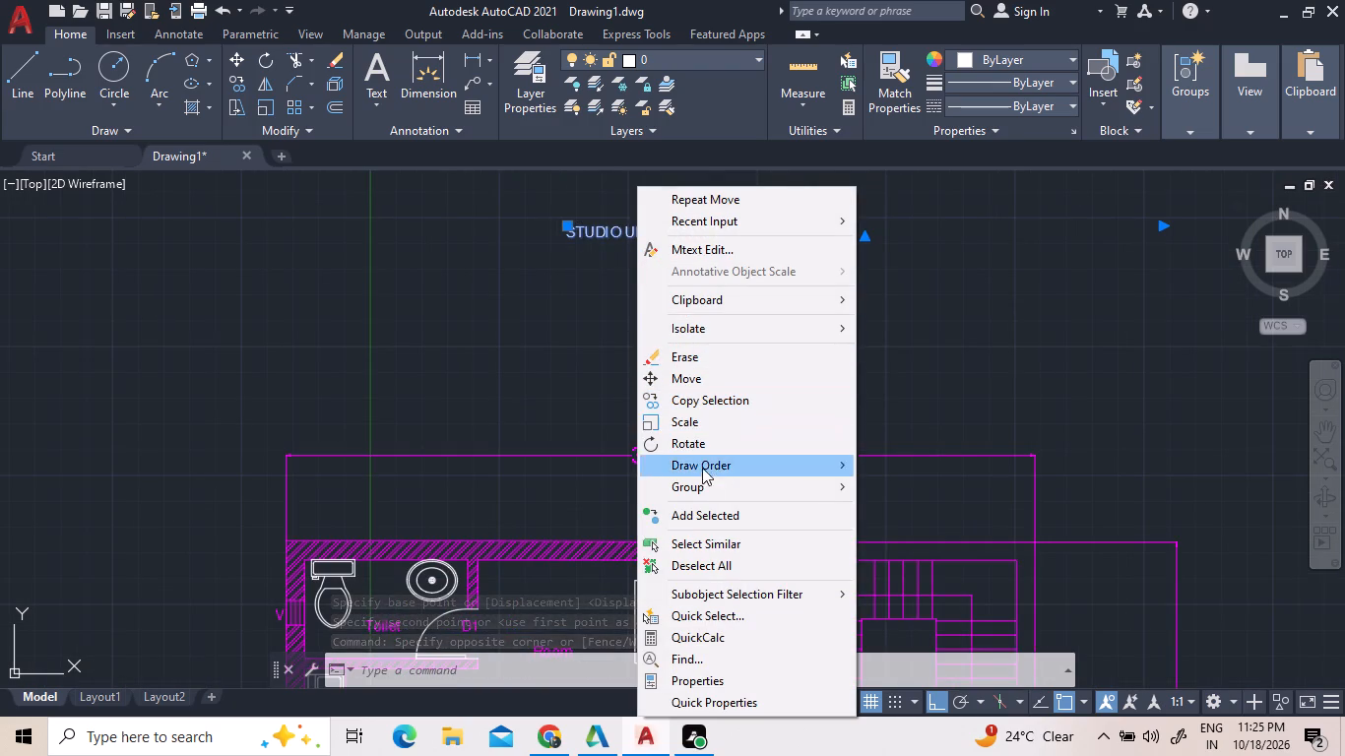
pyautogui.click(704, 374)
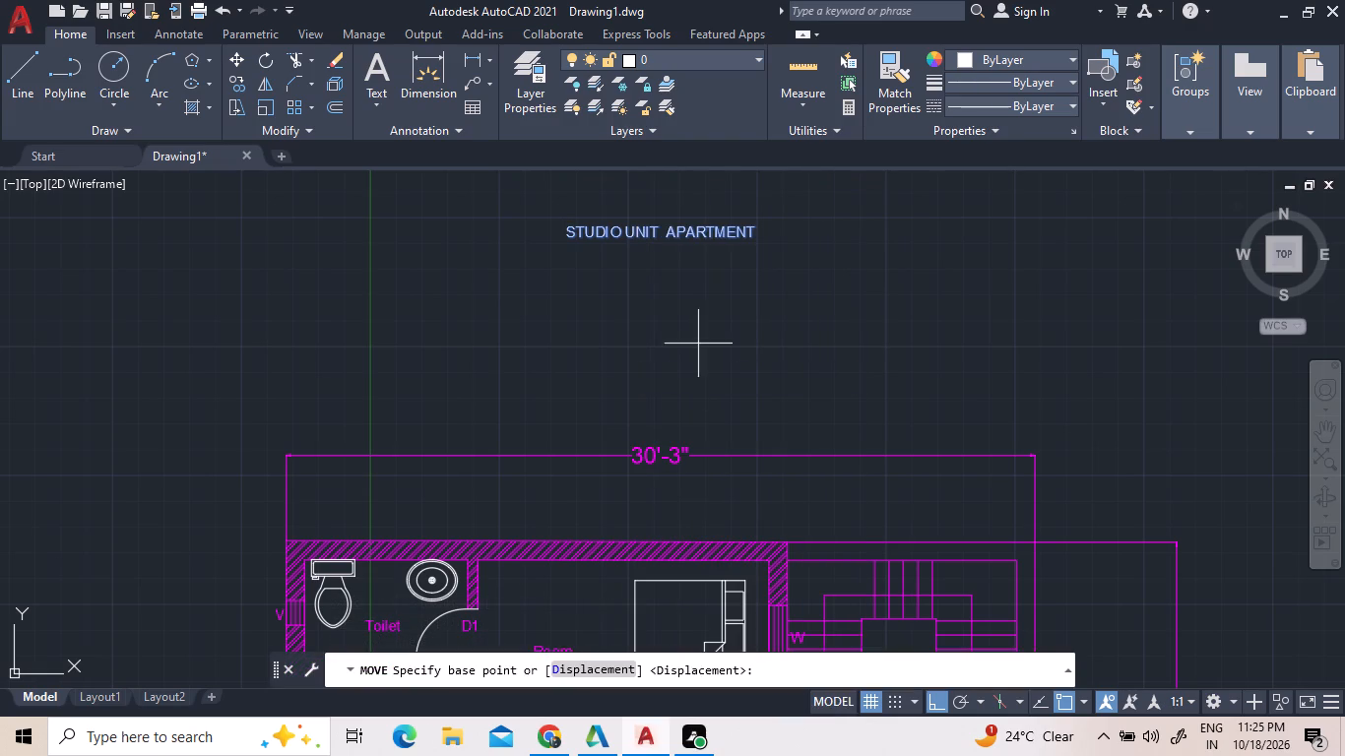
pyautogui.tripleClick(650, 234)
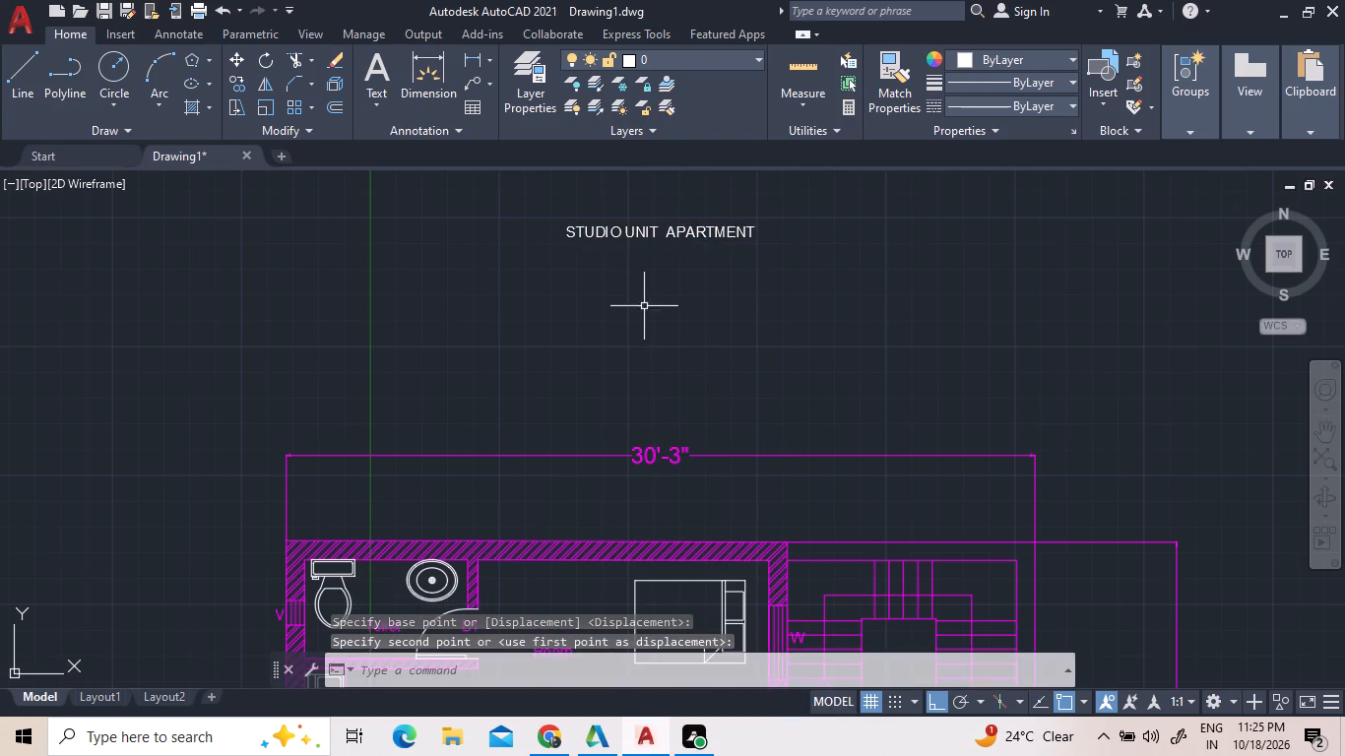
# Move the STUDIO UNIT APARTMENT title about 6 feet straight south, closer to the overall-width dimension.
pyautogui.doubleClick(757, 250)
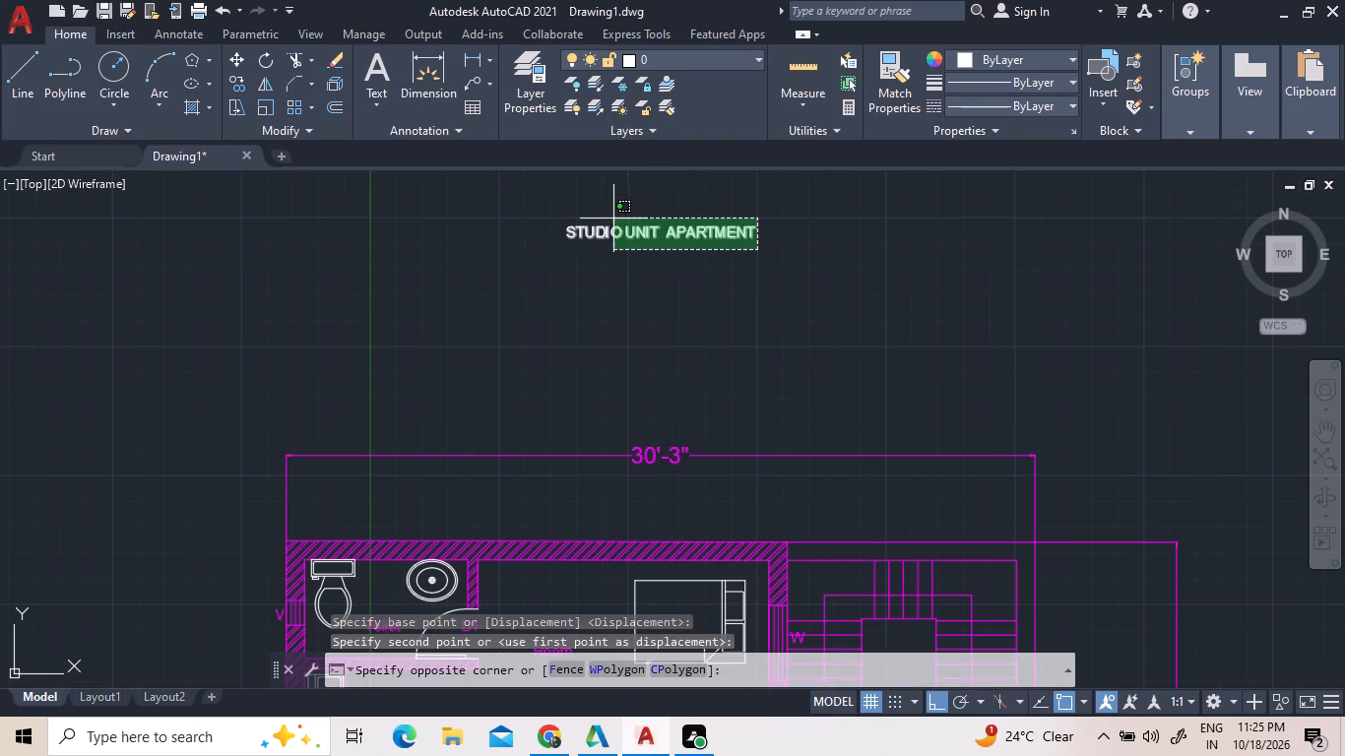
pyautogui.doubleClick(564, 216)
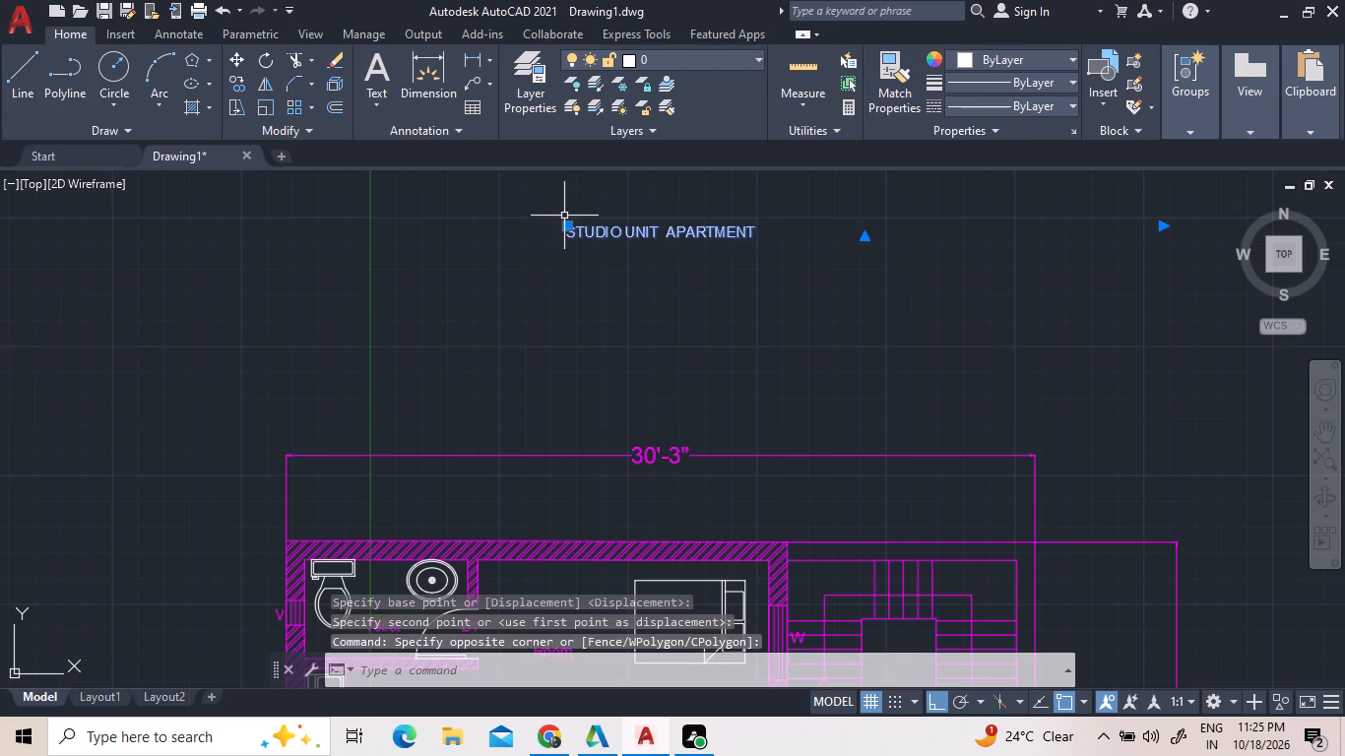
pyautogui.rightClick(619, 235)
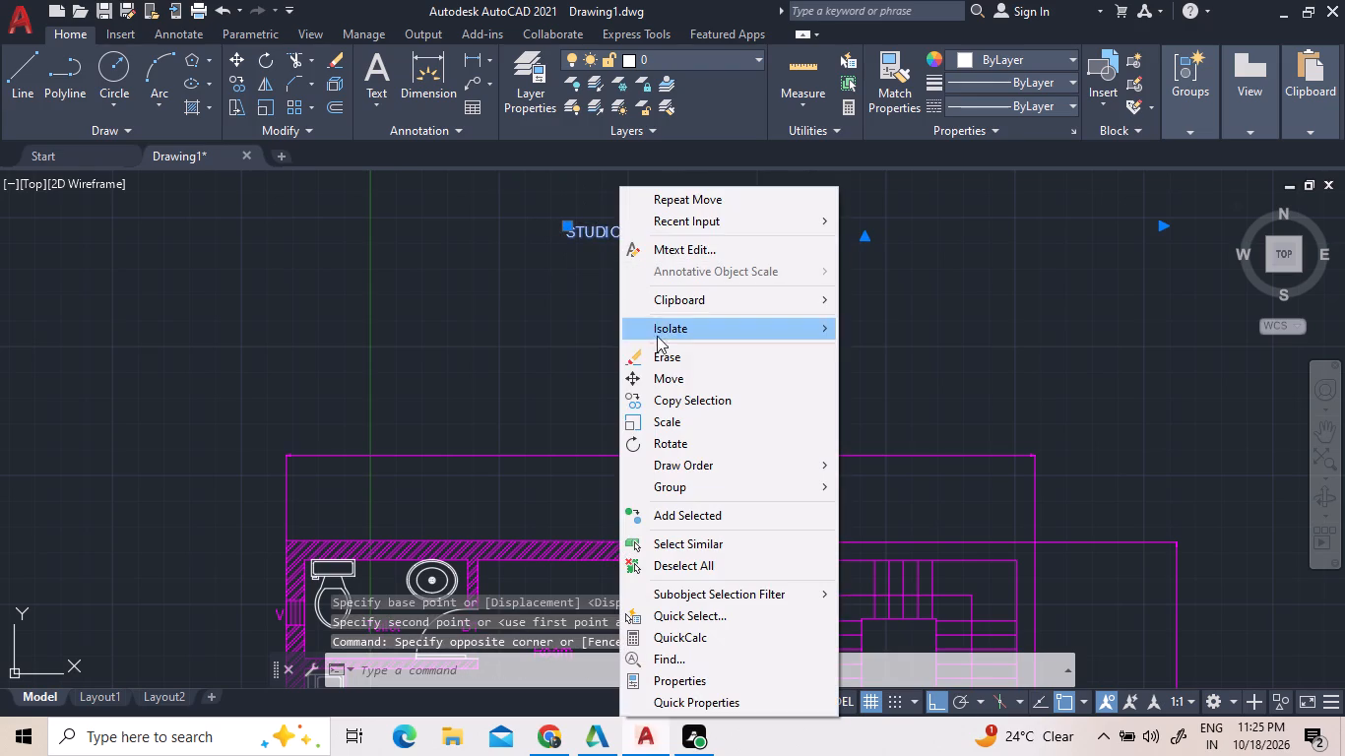
pyautogui.click(695, 385)
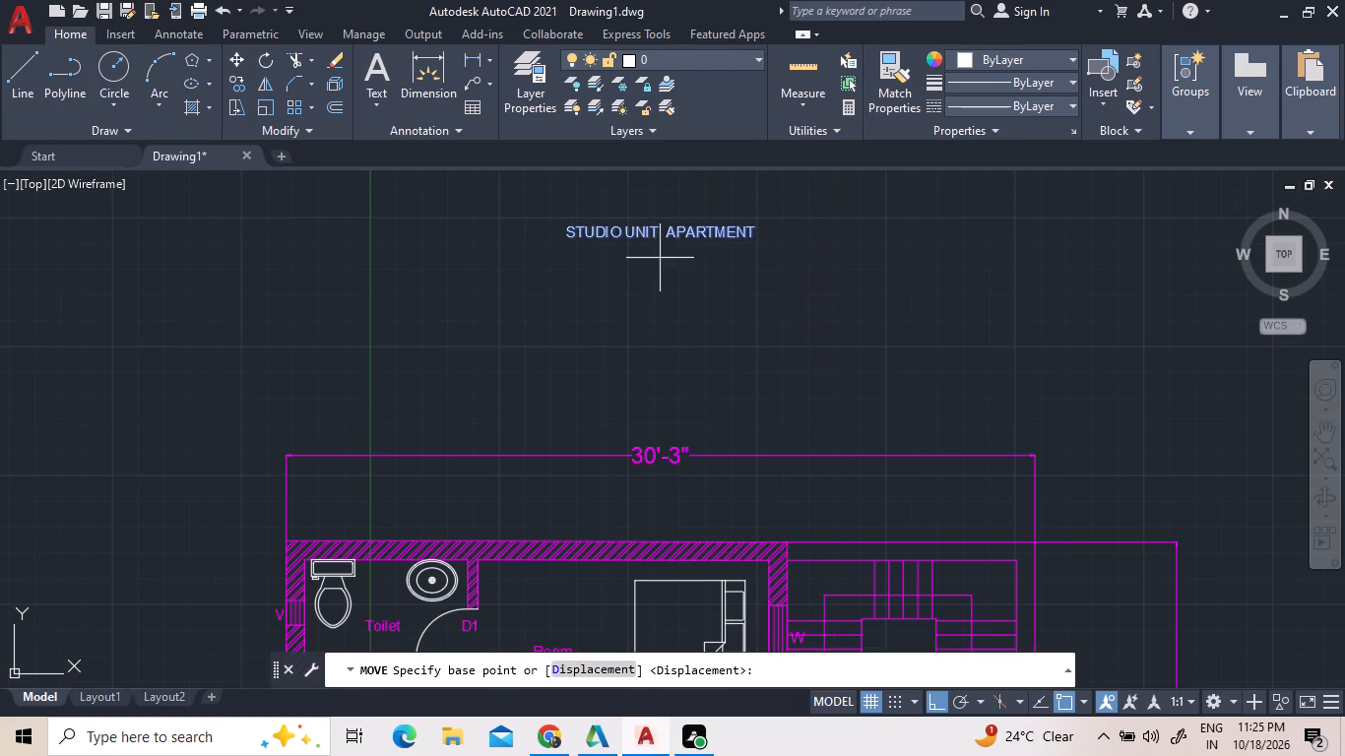
pyautogui.doubleClick(655, 238)
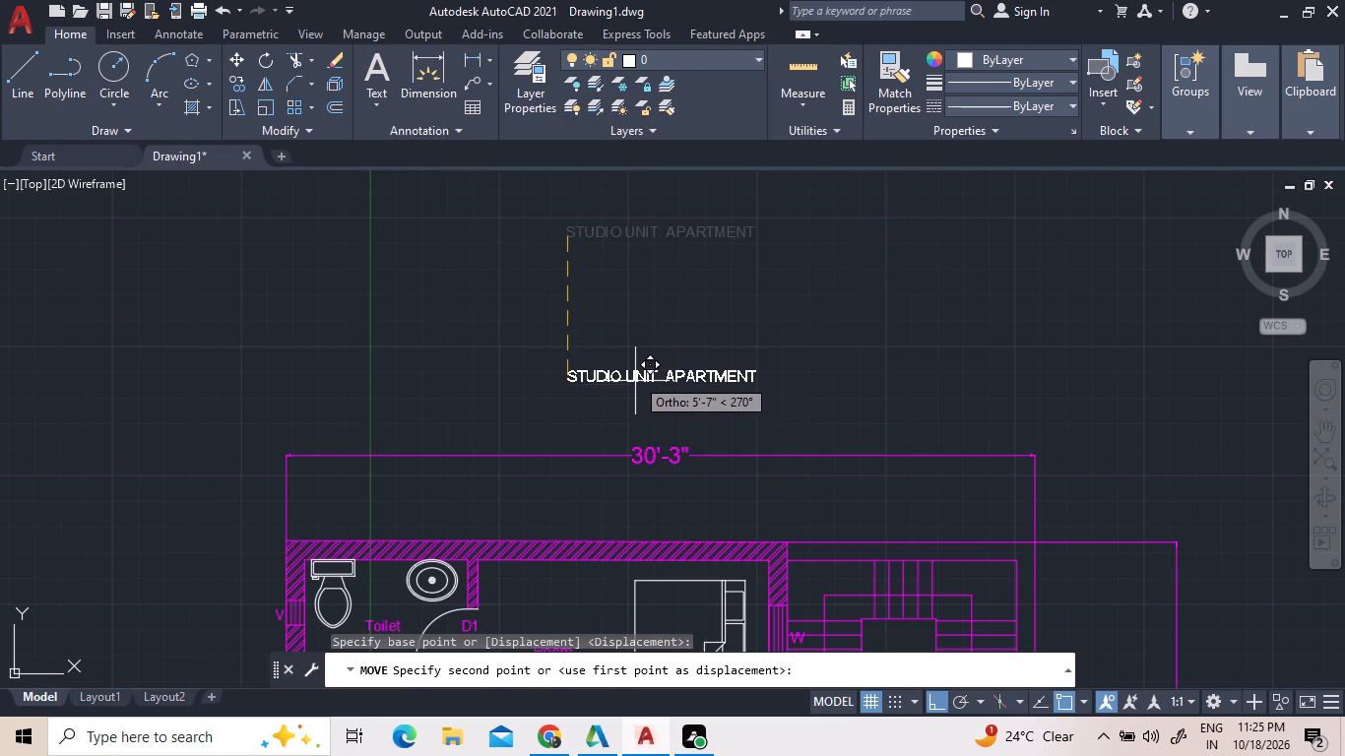
pyautogui.scroll(3, 635, 395)
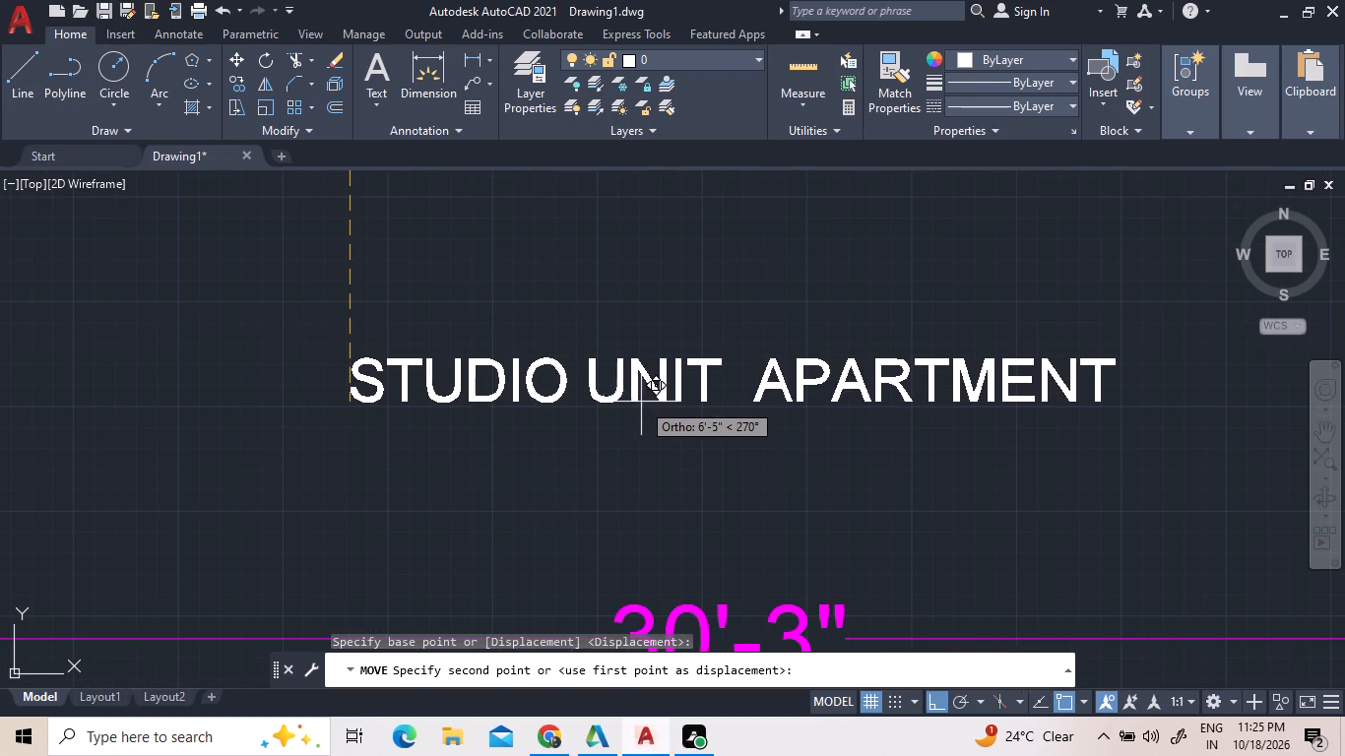
pyautogui.doubleClick(641, 393)
# Set the text height of the whole STUDIO UNIT APARTMENT title to 8".
pyautogui.click(663, 389)
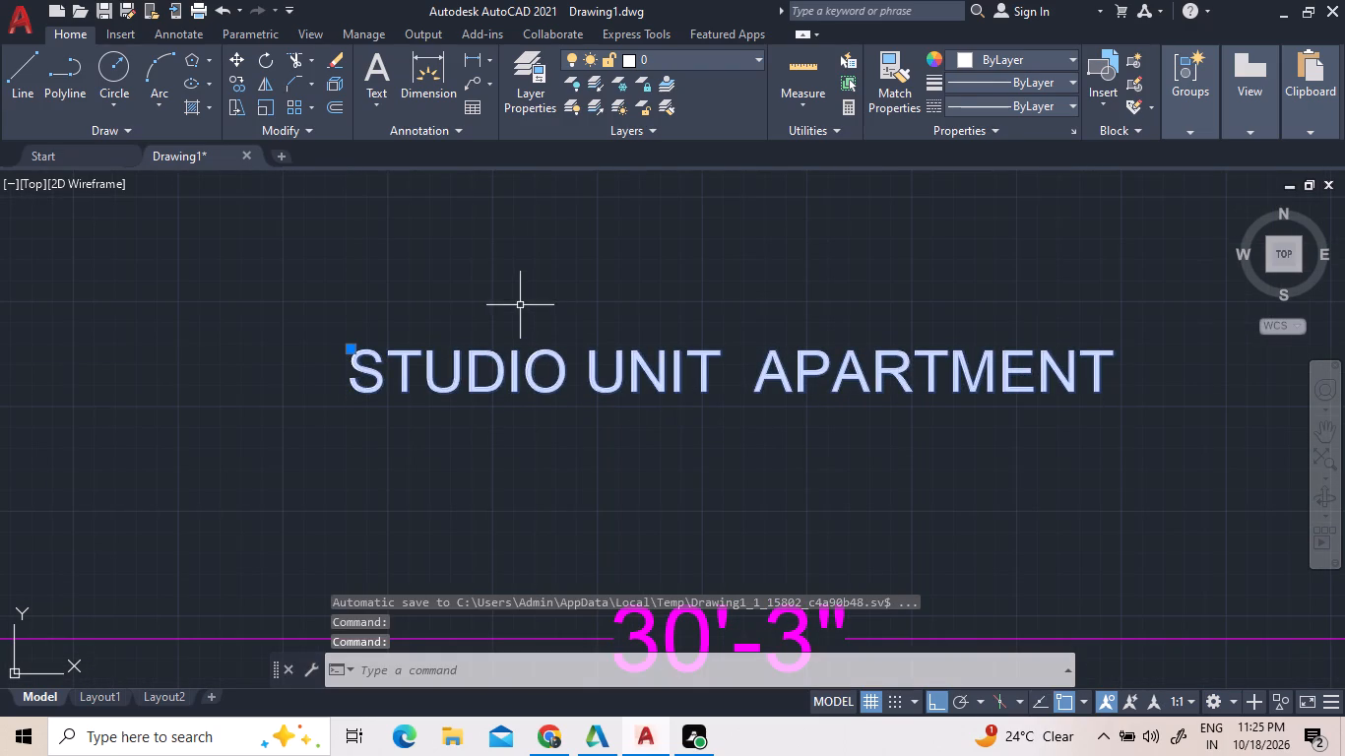
pyautogui.tripleClick(541, 376)
pyautogui.click(540, 375)
pyautogui.tripleClick(517, 359)
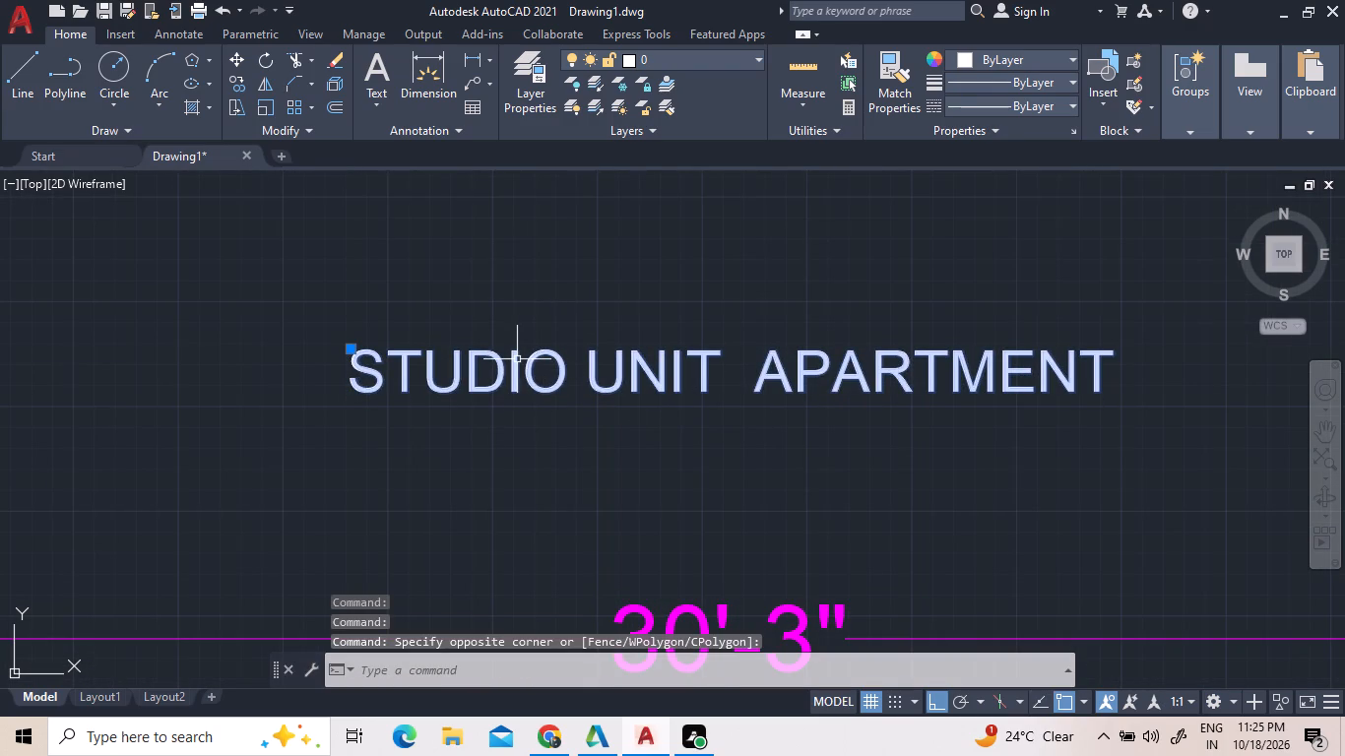
pyautogui.tripleClick(517, 359)
pyautogui.doubleClick(517, 359)
pyautogui.doubleClick(517, 359)
pyautogui.tripleClick(517, 359)
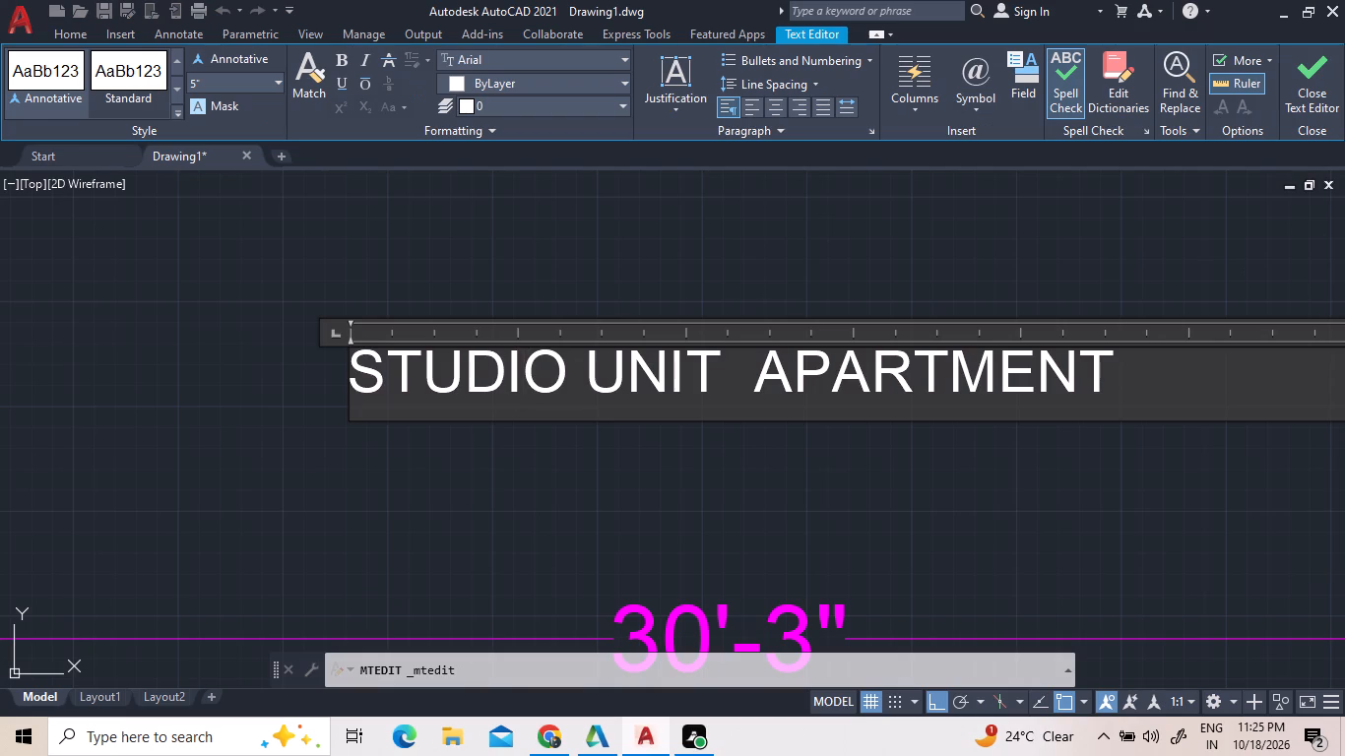
pyautogui.tripleClick(1106, 371)
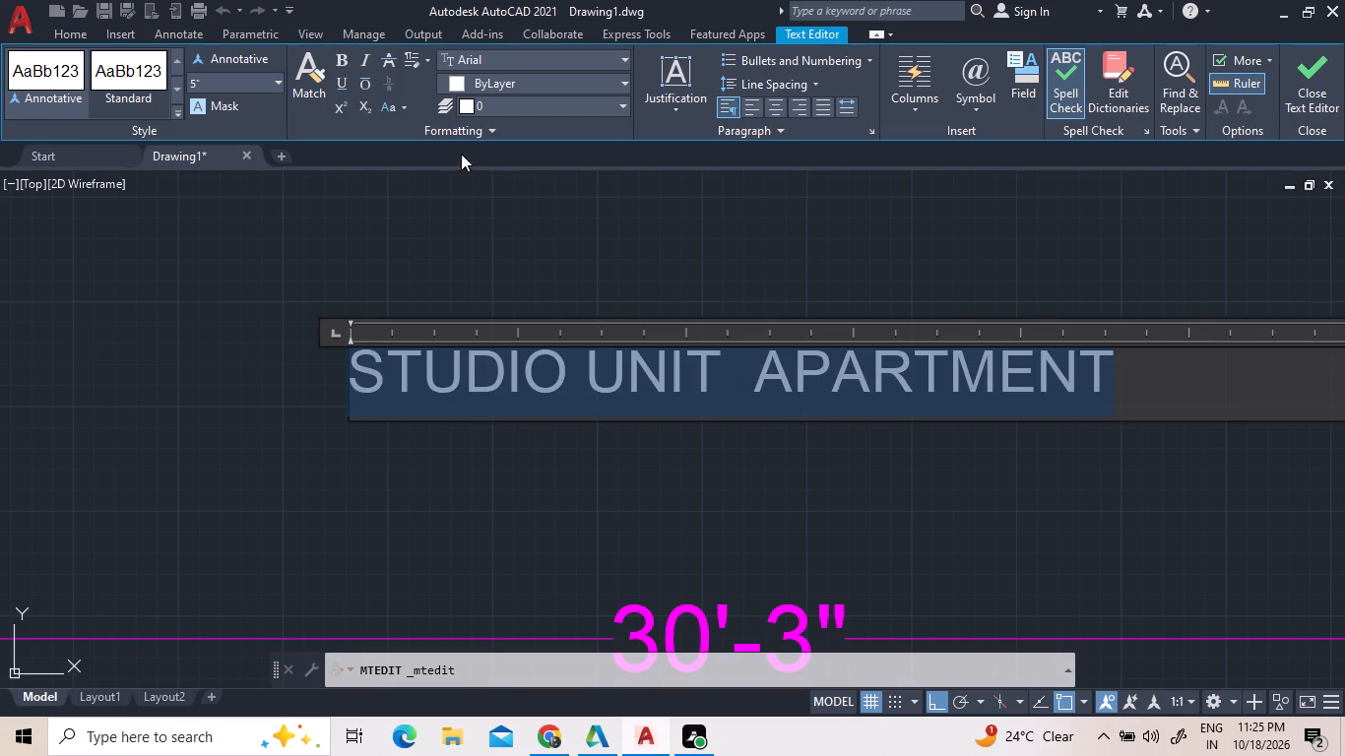
pyautogui.click(273, 85)
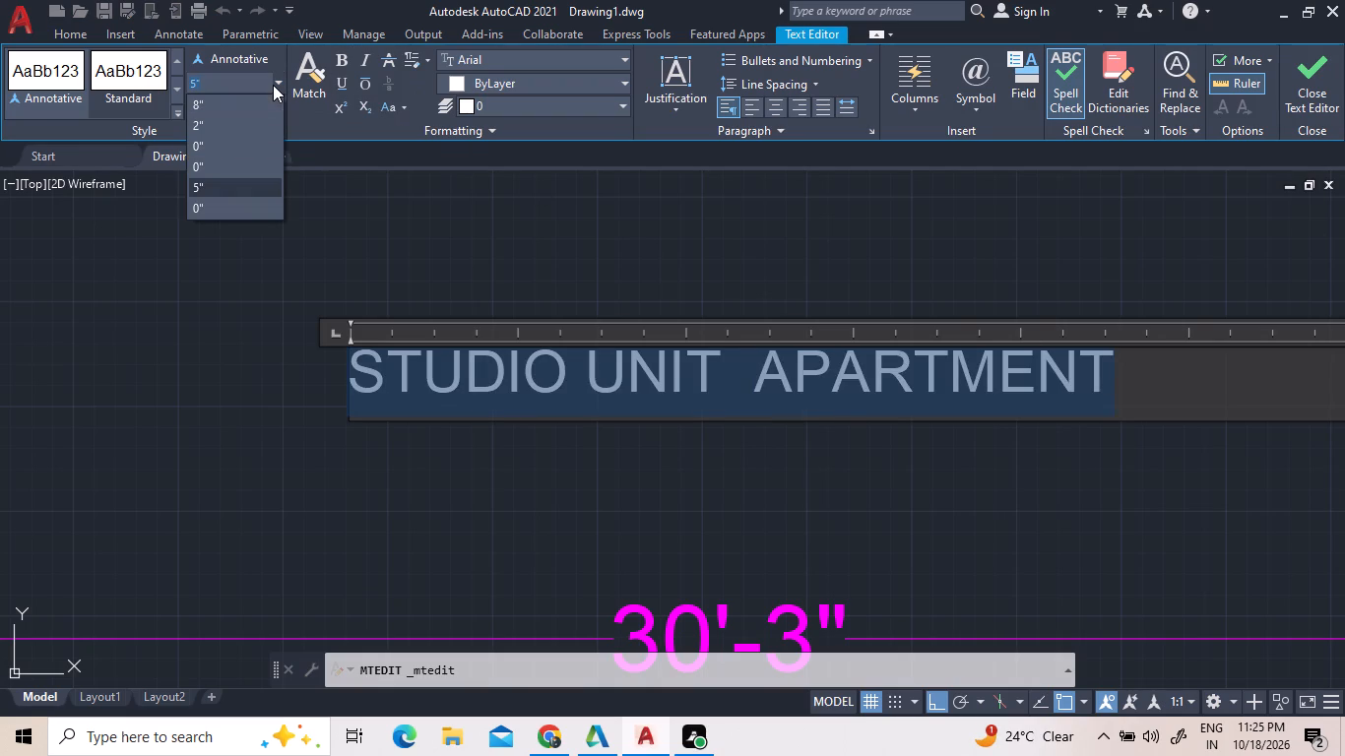
pyautogui.tripleClick(262, 102)
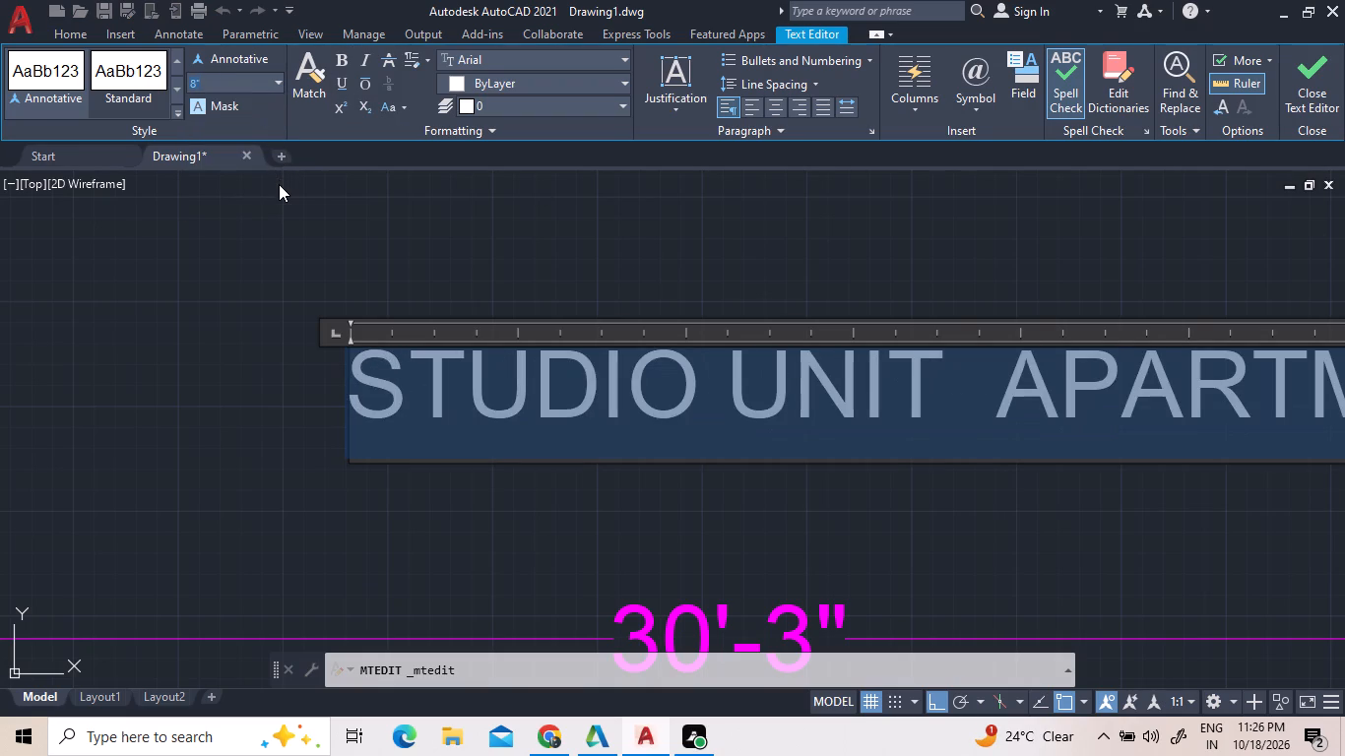
pyautogui.scroll(-4, 370, 259)
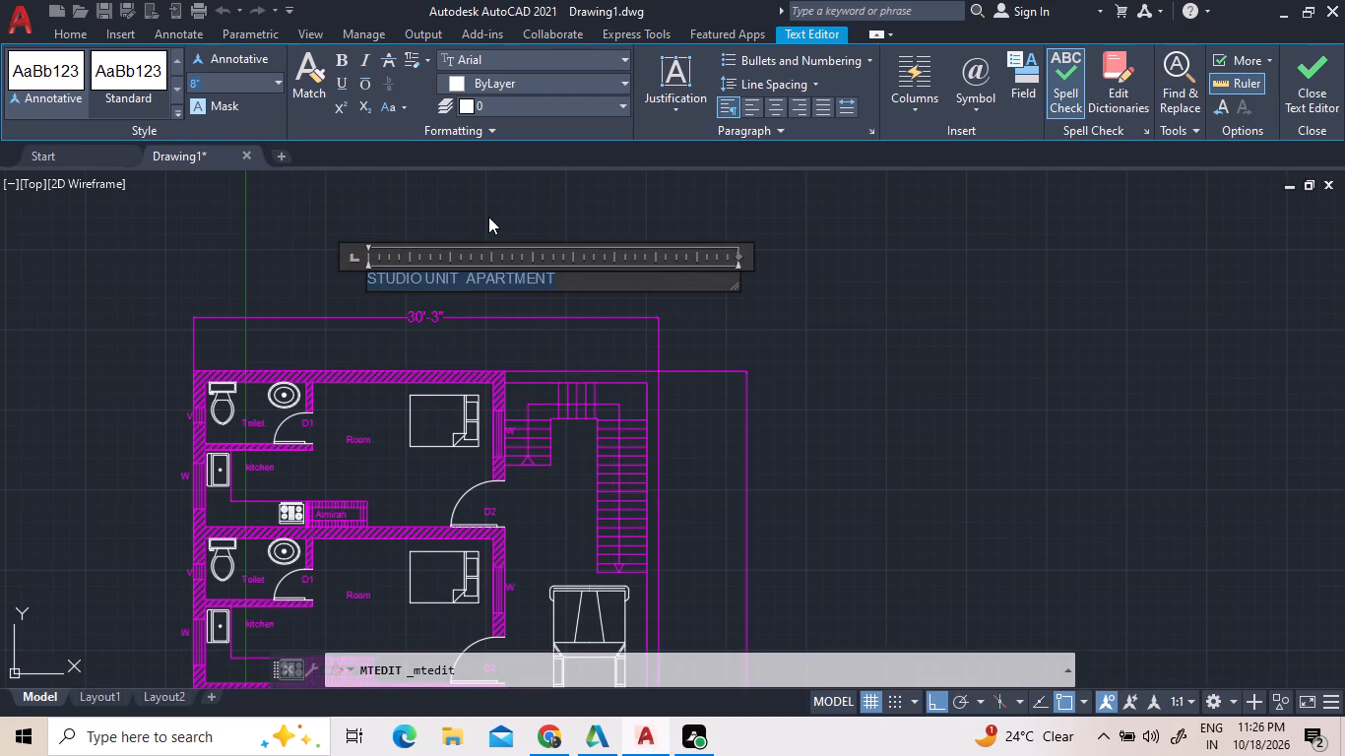
pyautogui.click(743, 323)
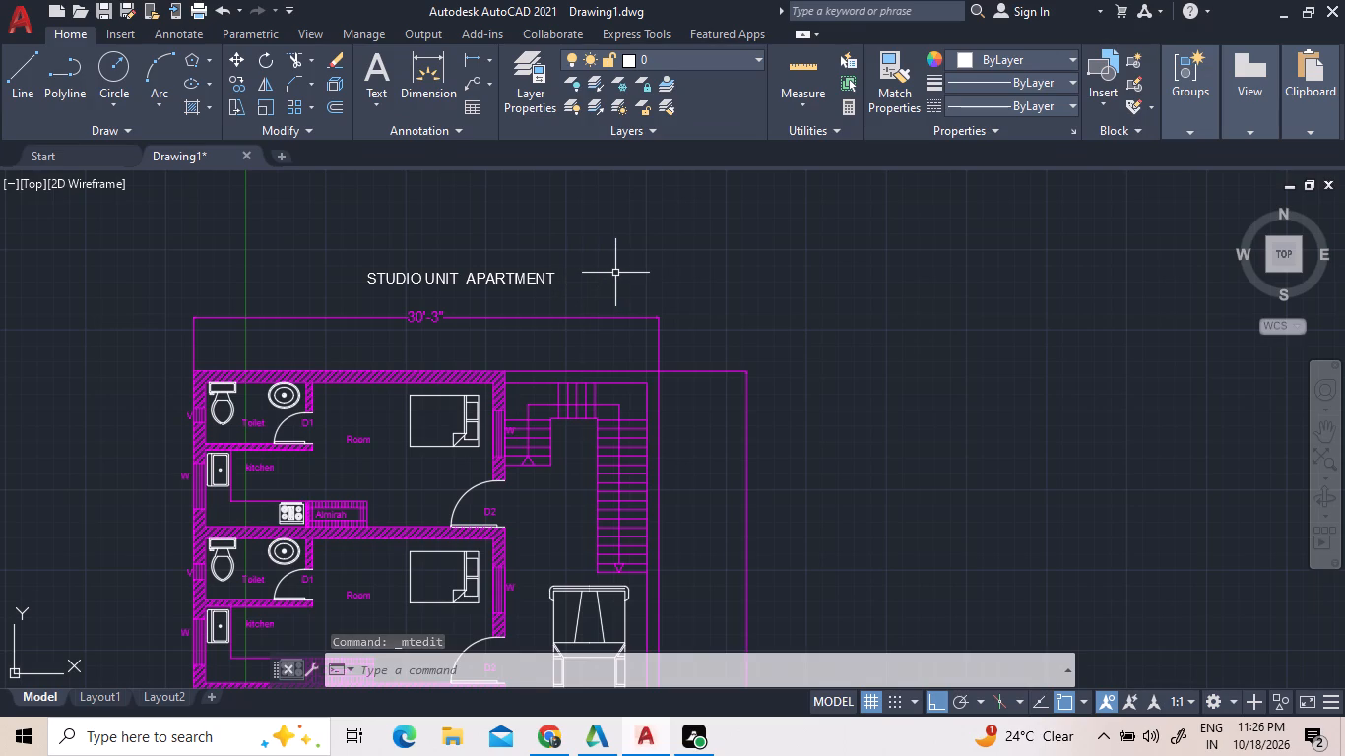
pyautogui.scroll(-1, 615, 273)
pyautogui.scroll(2, 556, 279)
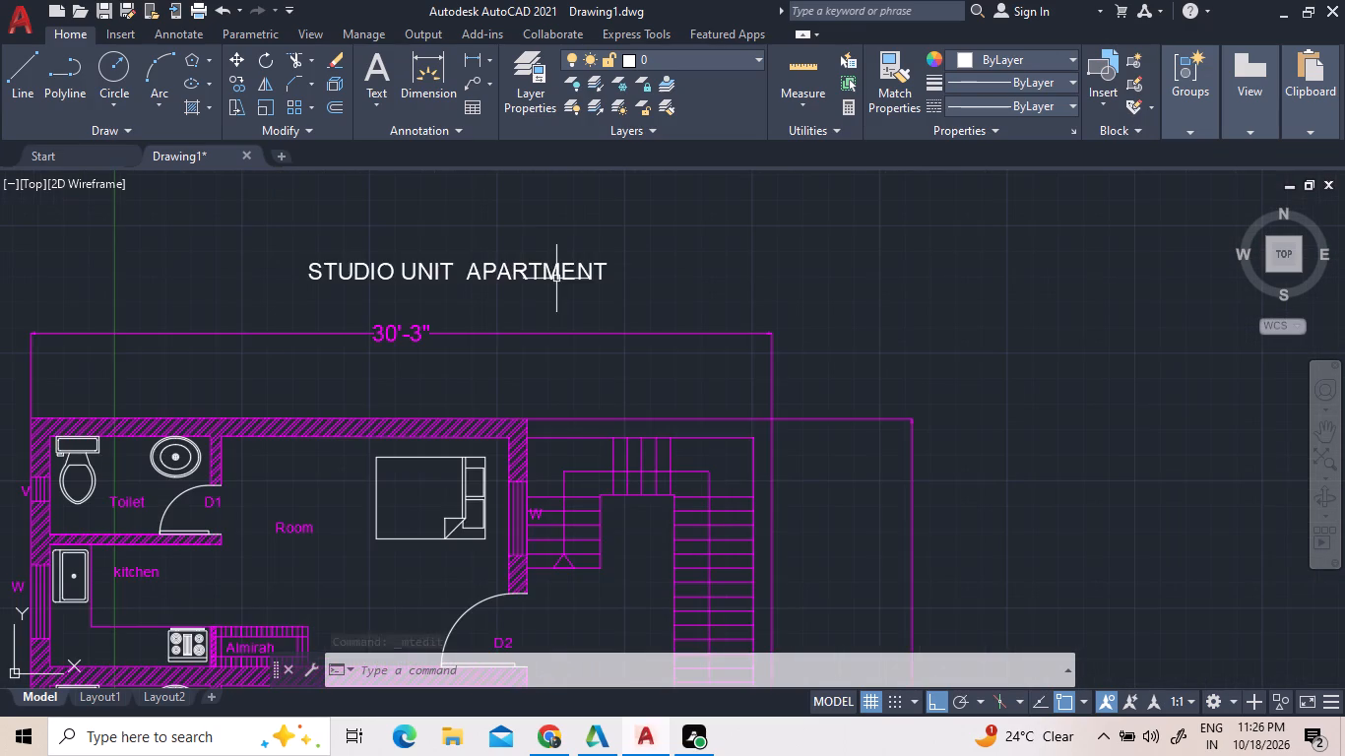
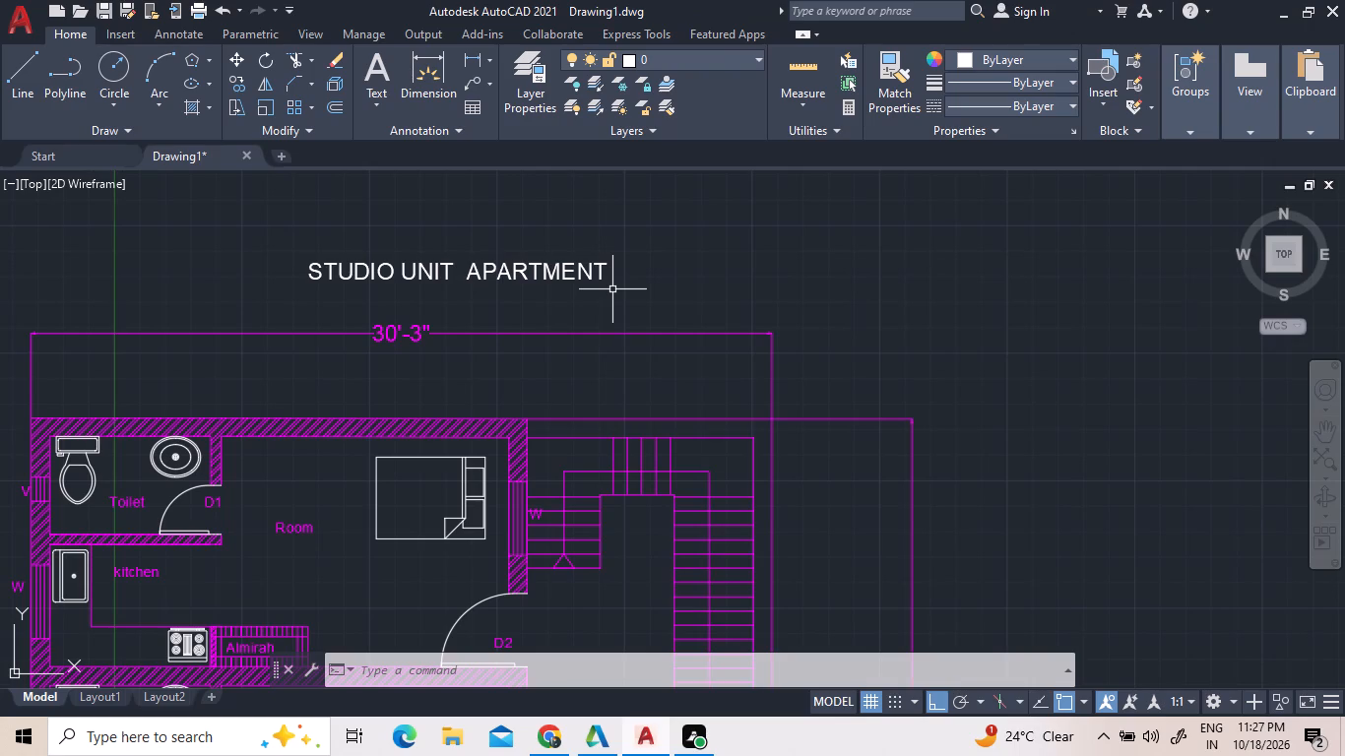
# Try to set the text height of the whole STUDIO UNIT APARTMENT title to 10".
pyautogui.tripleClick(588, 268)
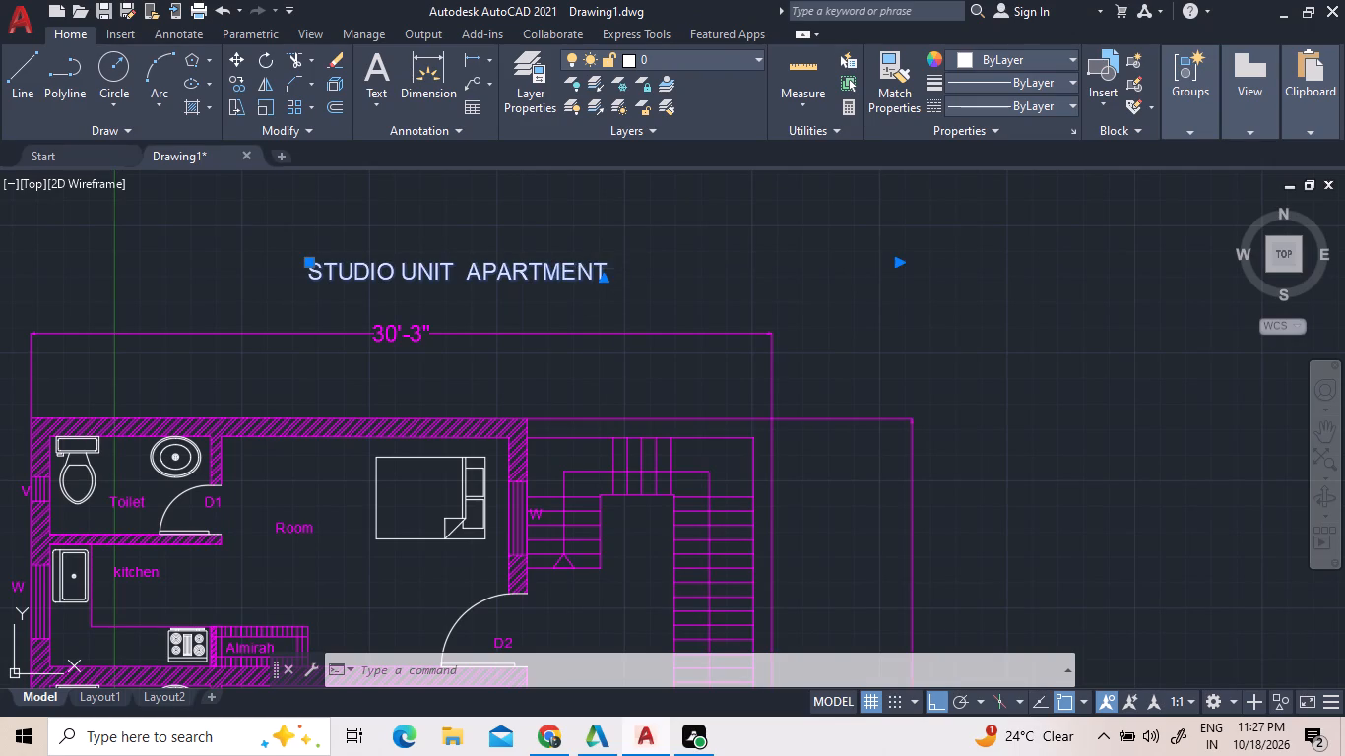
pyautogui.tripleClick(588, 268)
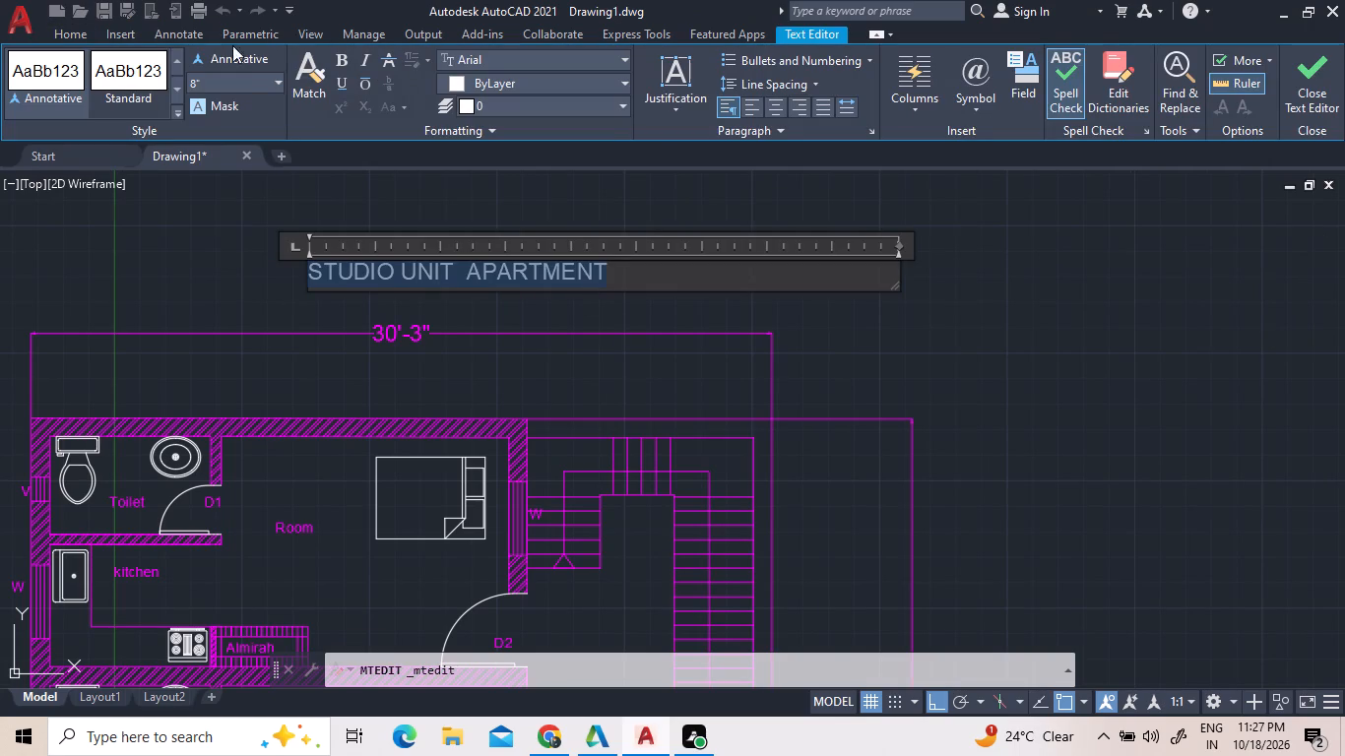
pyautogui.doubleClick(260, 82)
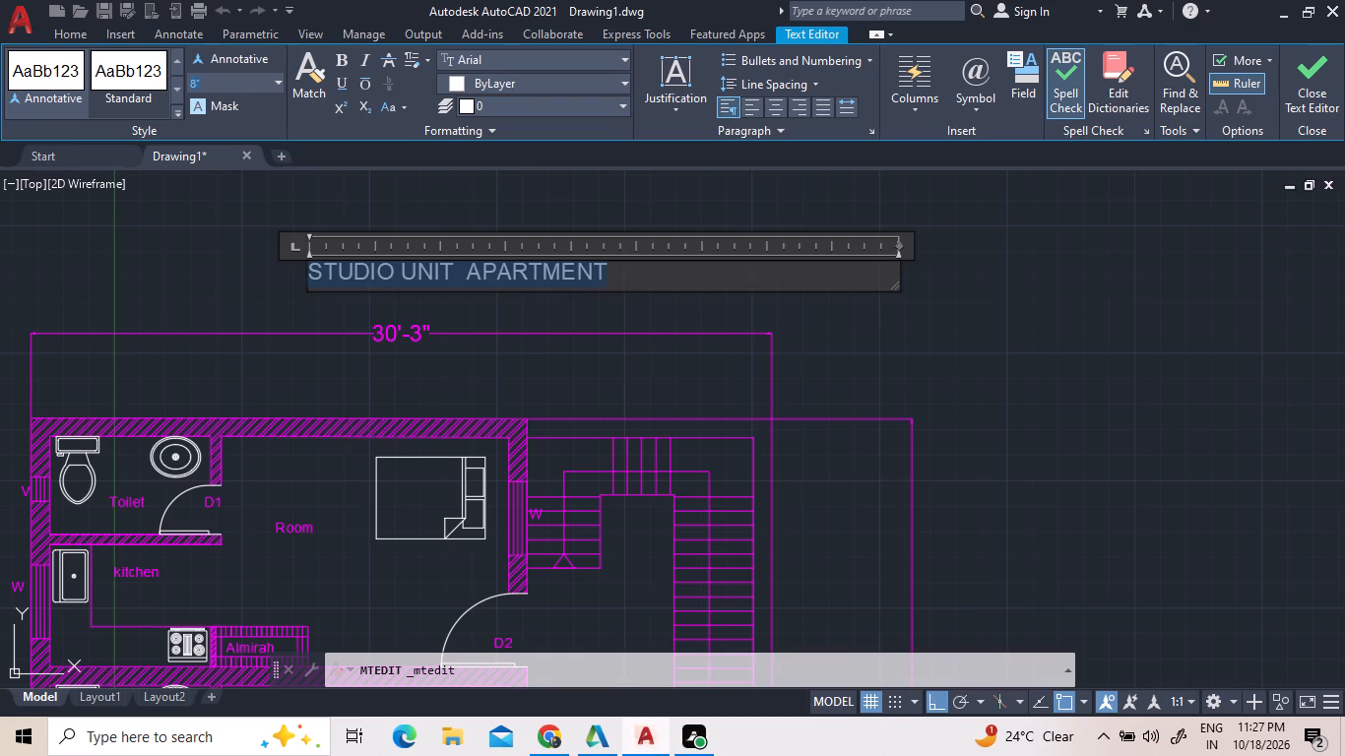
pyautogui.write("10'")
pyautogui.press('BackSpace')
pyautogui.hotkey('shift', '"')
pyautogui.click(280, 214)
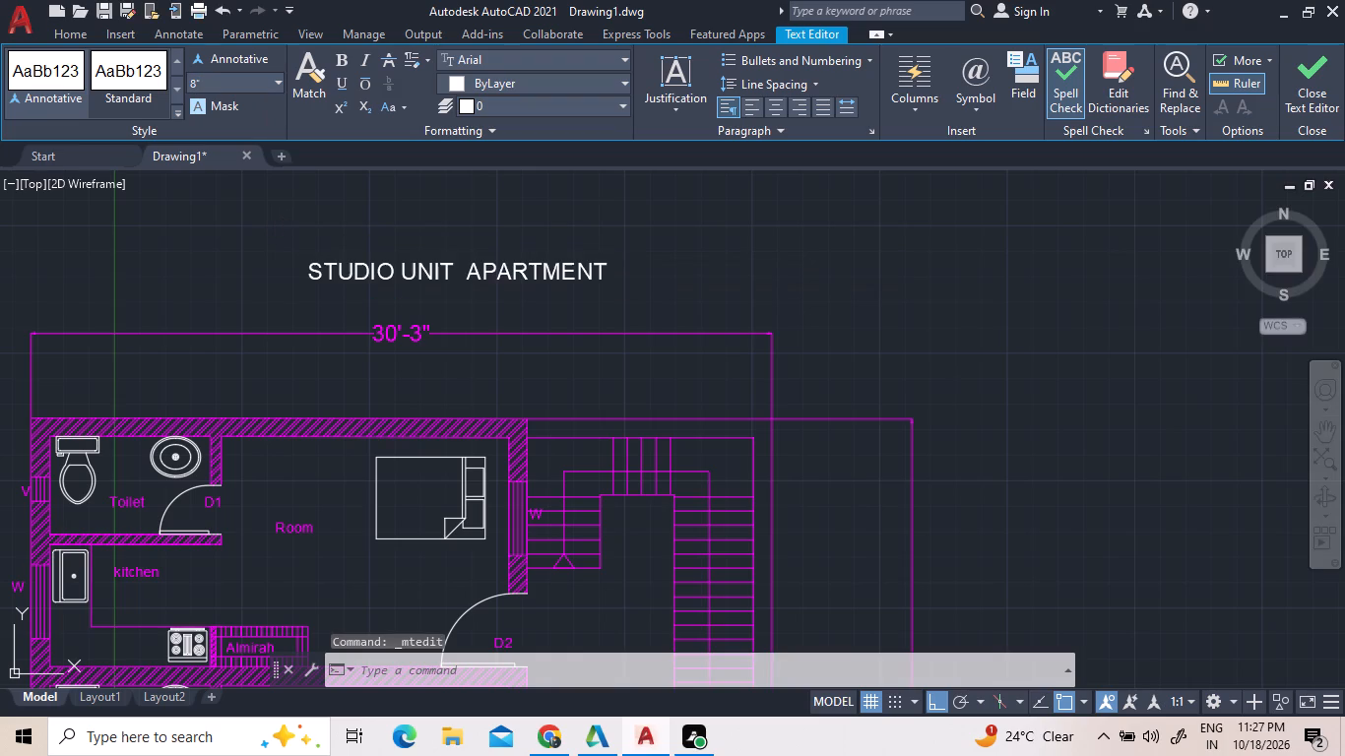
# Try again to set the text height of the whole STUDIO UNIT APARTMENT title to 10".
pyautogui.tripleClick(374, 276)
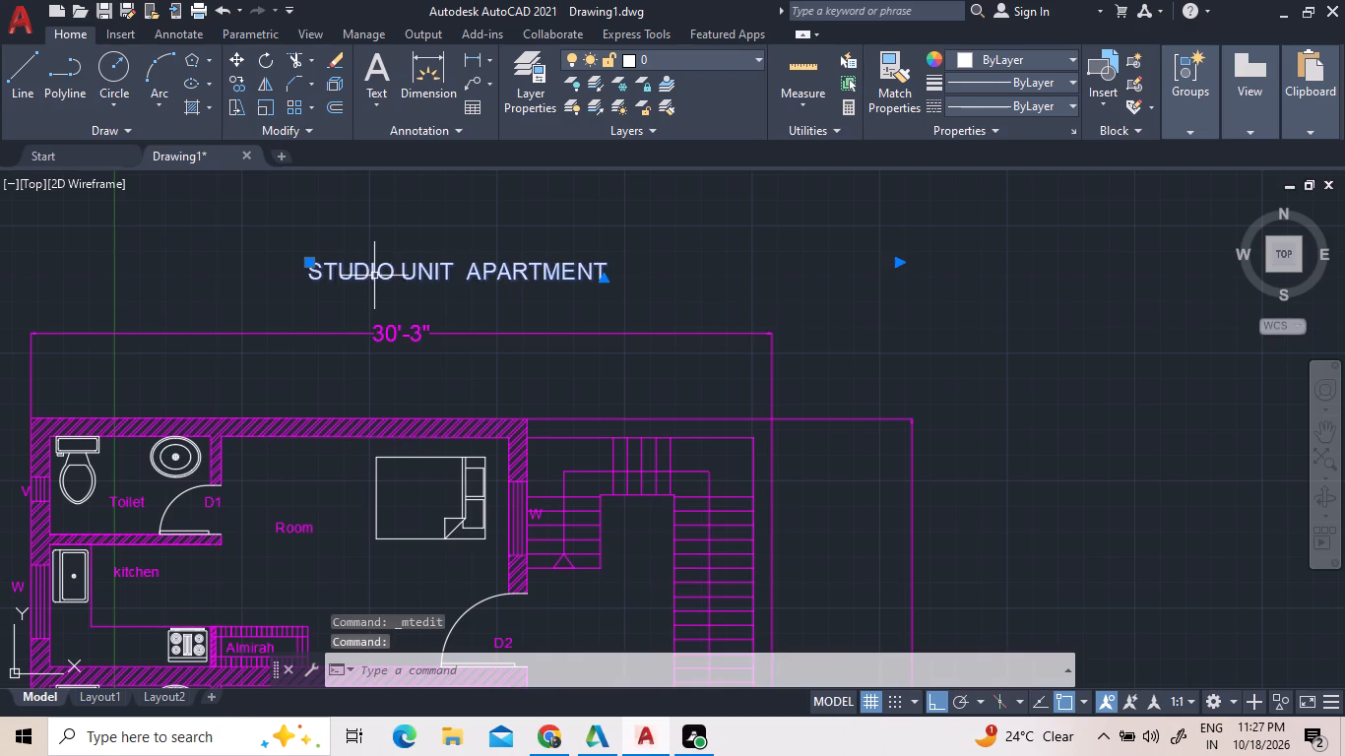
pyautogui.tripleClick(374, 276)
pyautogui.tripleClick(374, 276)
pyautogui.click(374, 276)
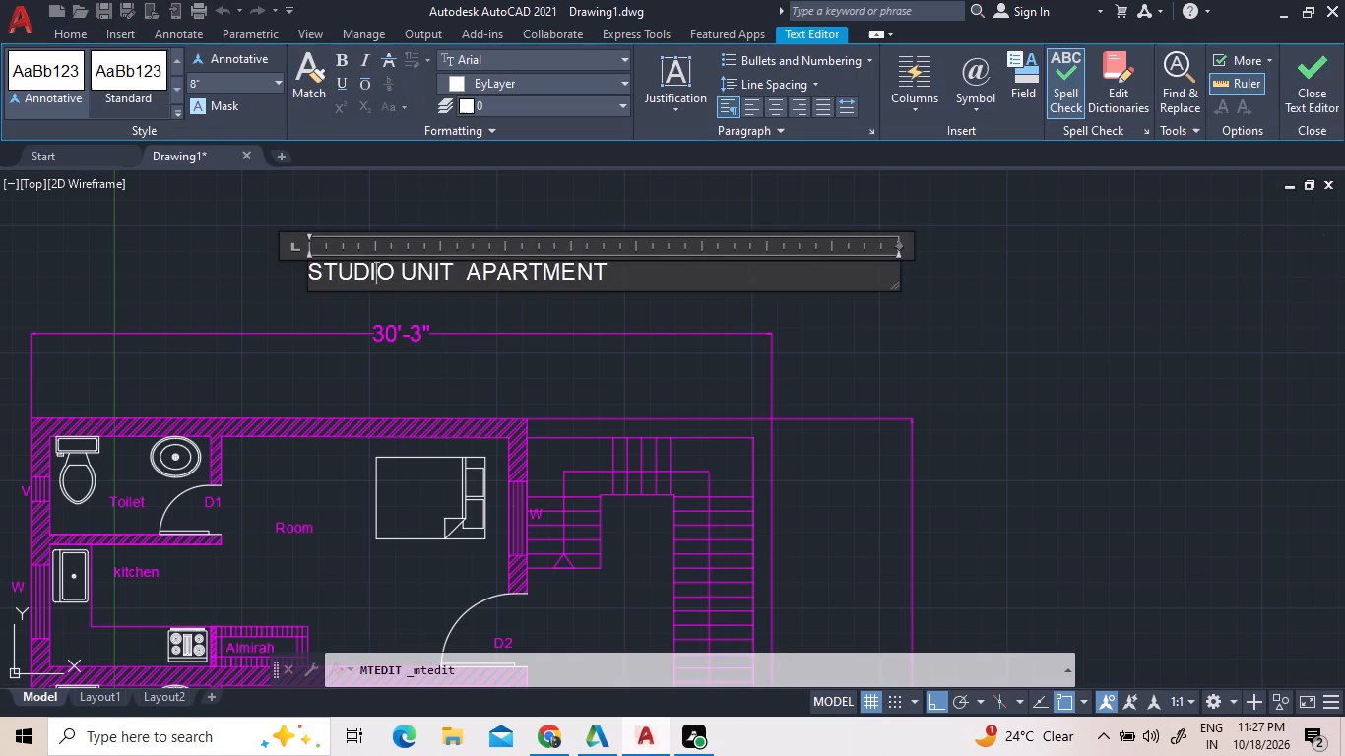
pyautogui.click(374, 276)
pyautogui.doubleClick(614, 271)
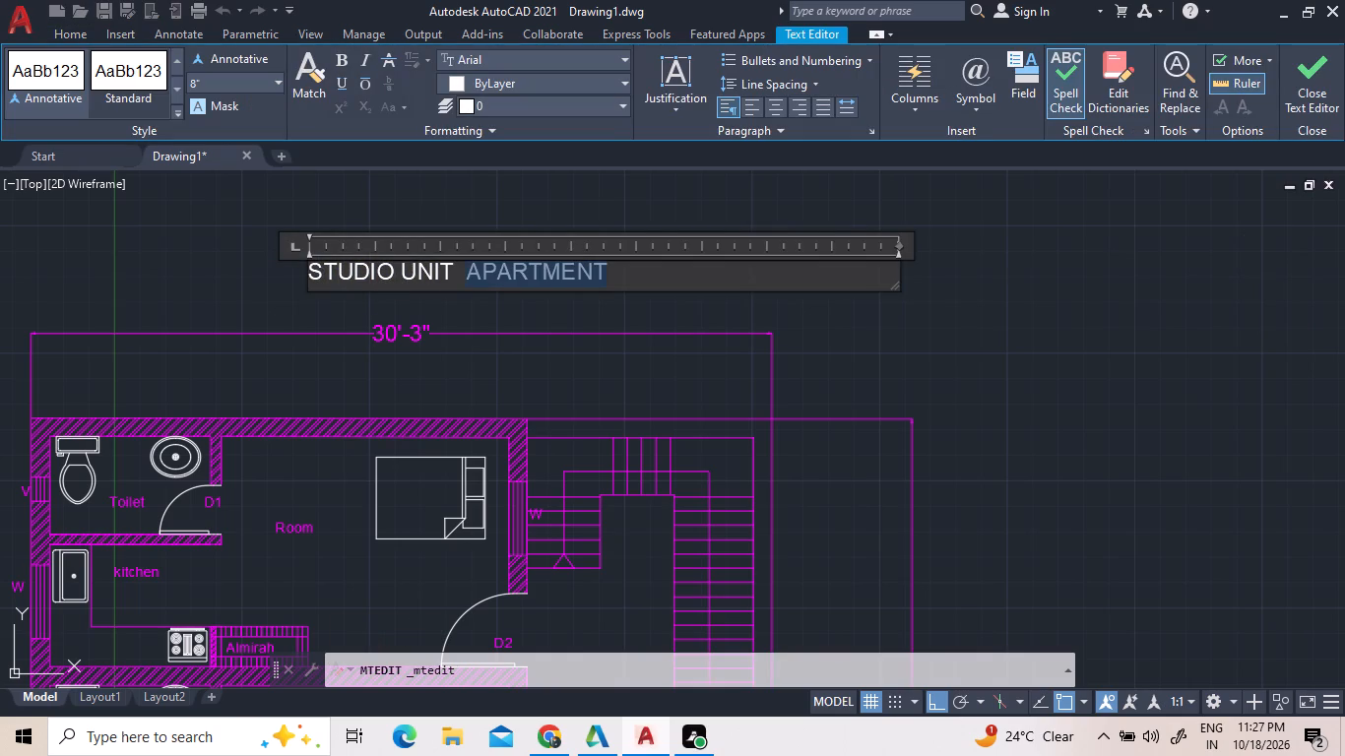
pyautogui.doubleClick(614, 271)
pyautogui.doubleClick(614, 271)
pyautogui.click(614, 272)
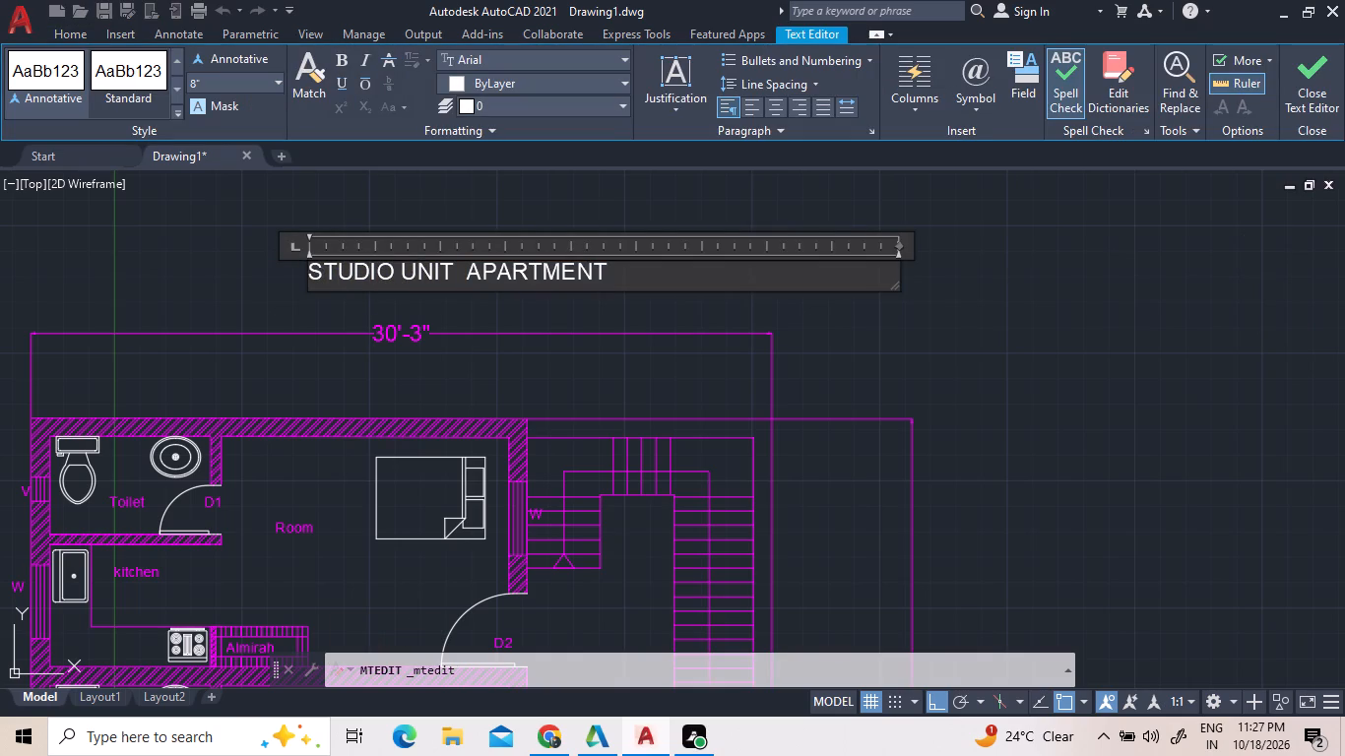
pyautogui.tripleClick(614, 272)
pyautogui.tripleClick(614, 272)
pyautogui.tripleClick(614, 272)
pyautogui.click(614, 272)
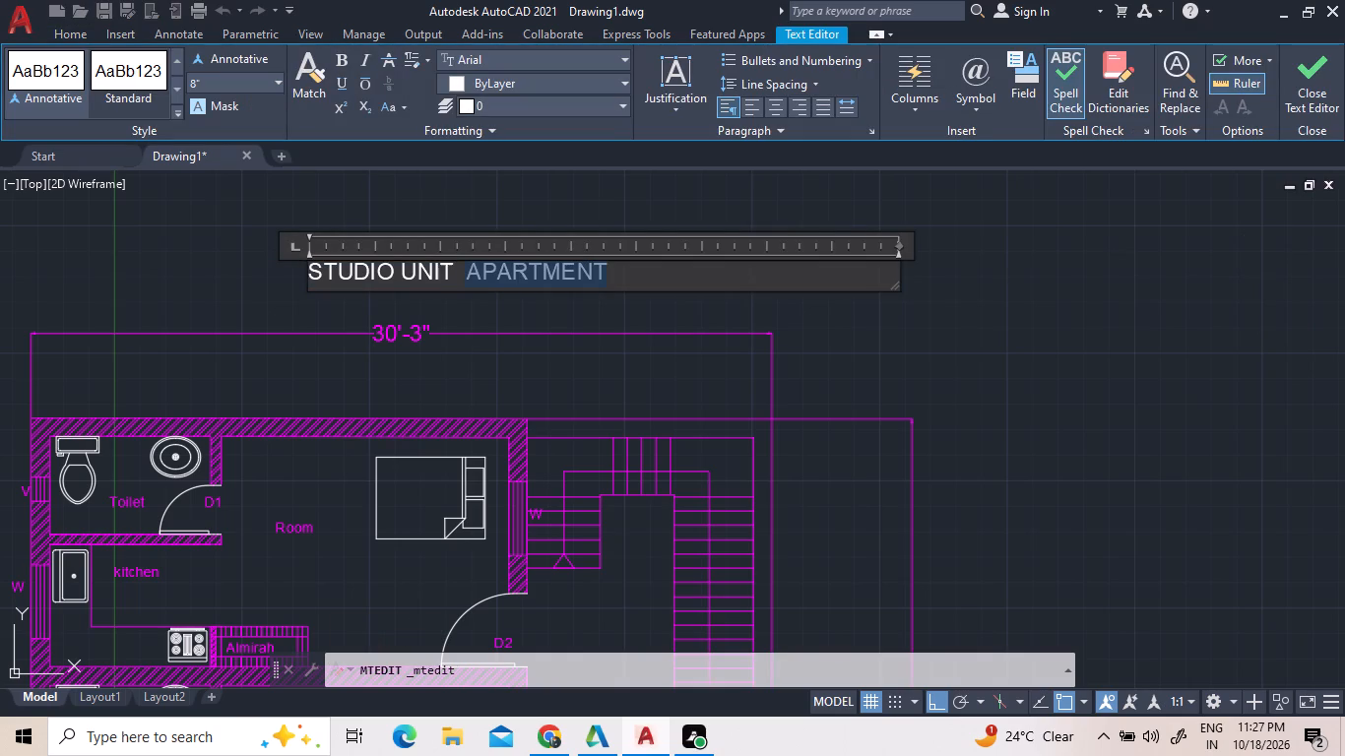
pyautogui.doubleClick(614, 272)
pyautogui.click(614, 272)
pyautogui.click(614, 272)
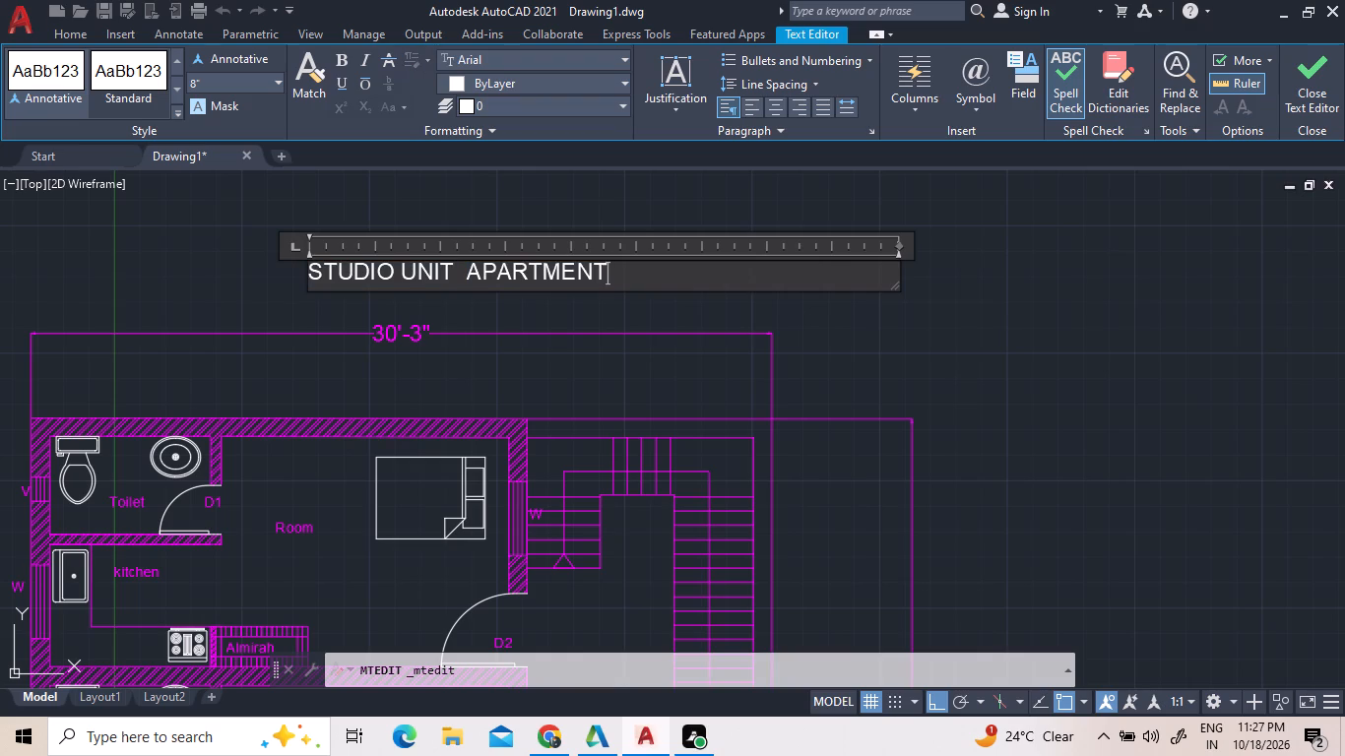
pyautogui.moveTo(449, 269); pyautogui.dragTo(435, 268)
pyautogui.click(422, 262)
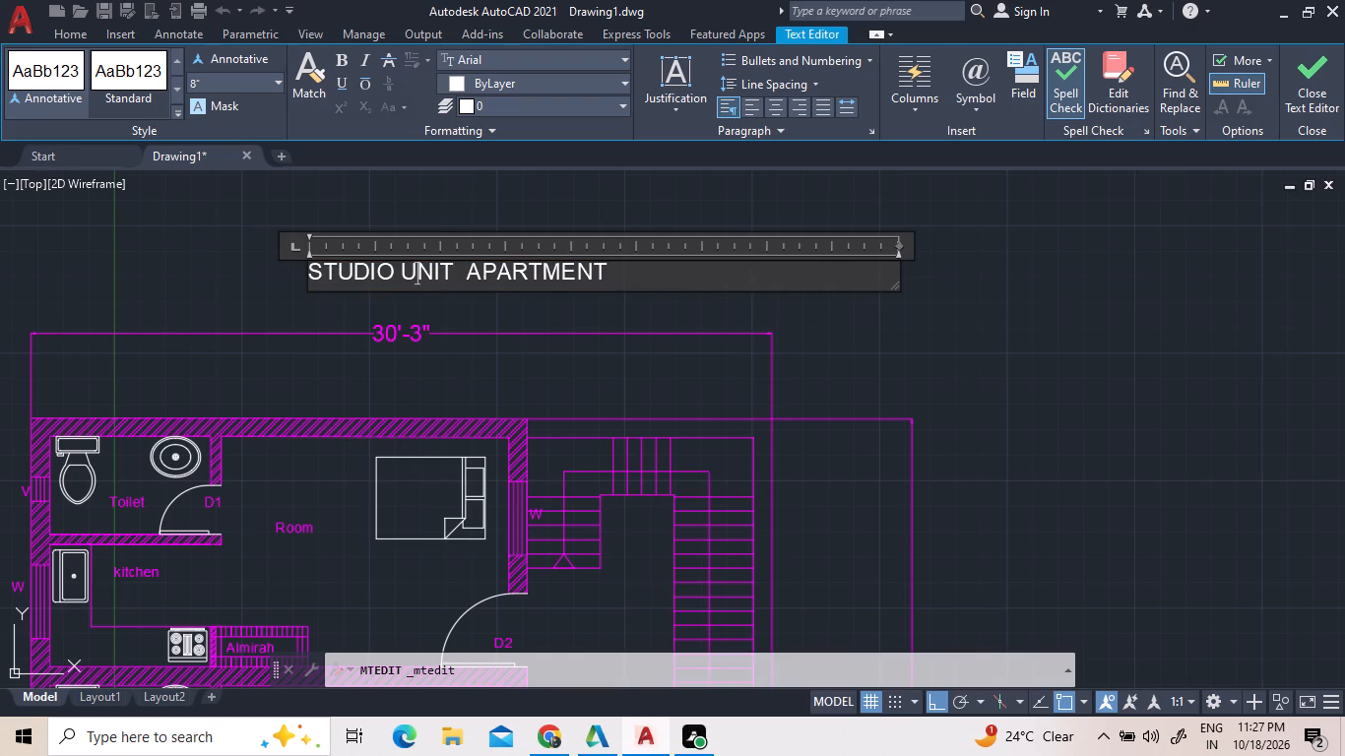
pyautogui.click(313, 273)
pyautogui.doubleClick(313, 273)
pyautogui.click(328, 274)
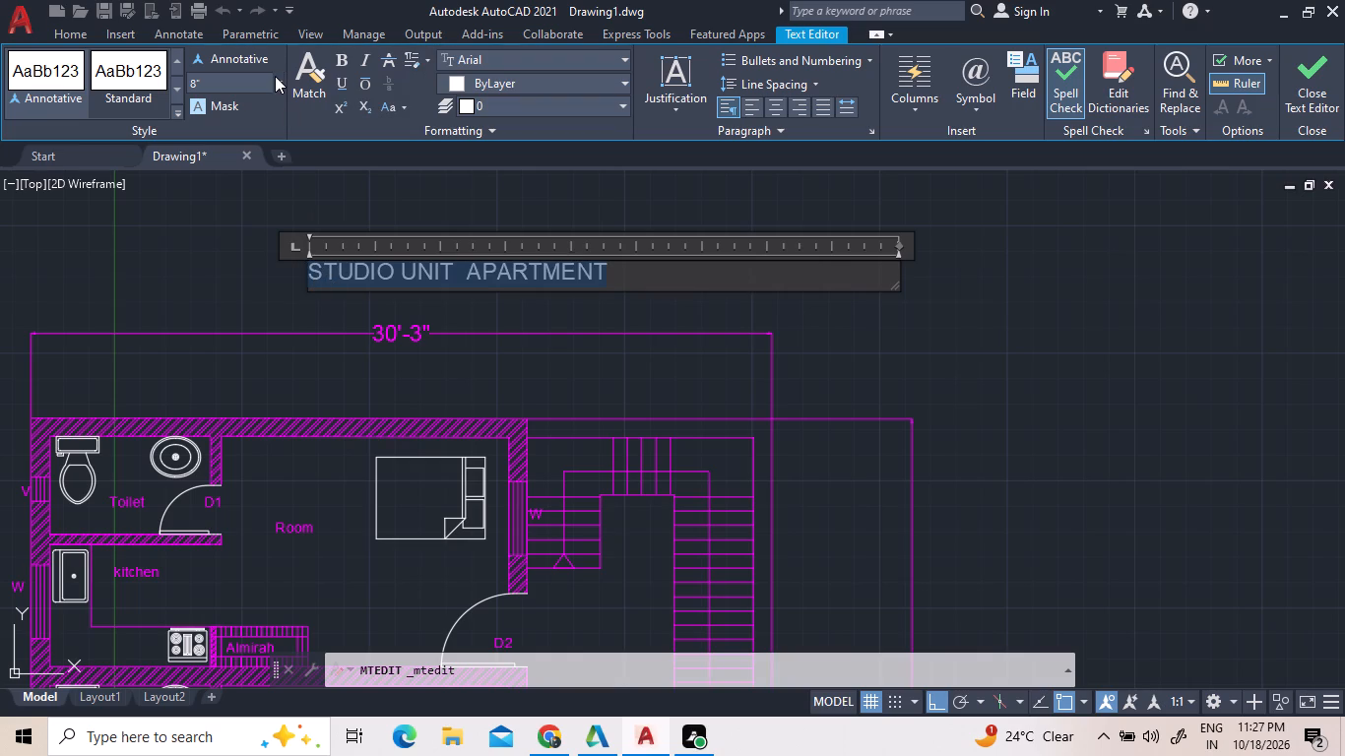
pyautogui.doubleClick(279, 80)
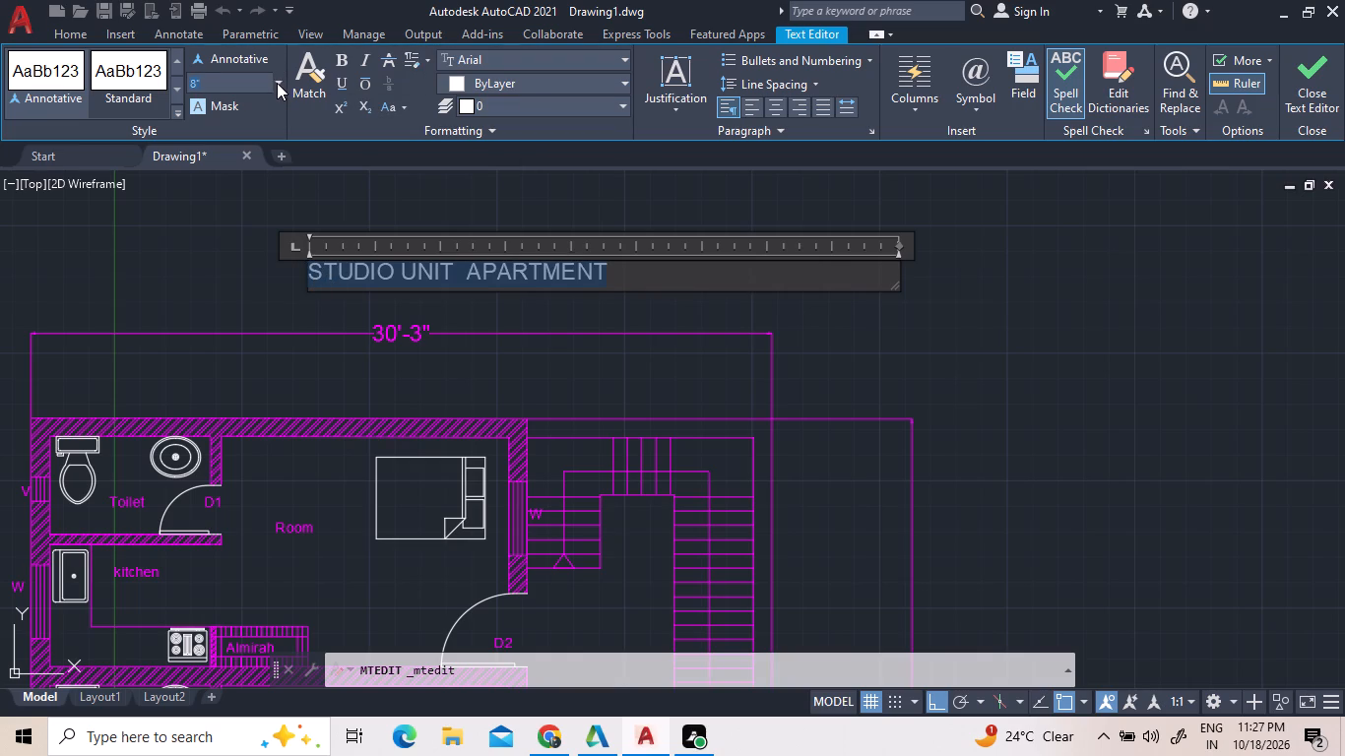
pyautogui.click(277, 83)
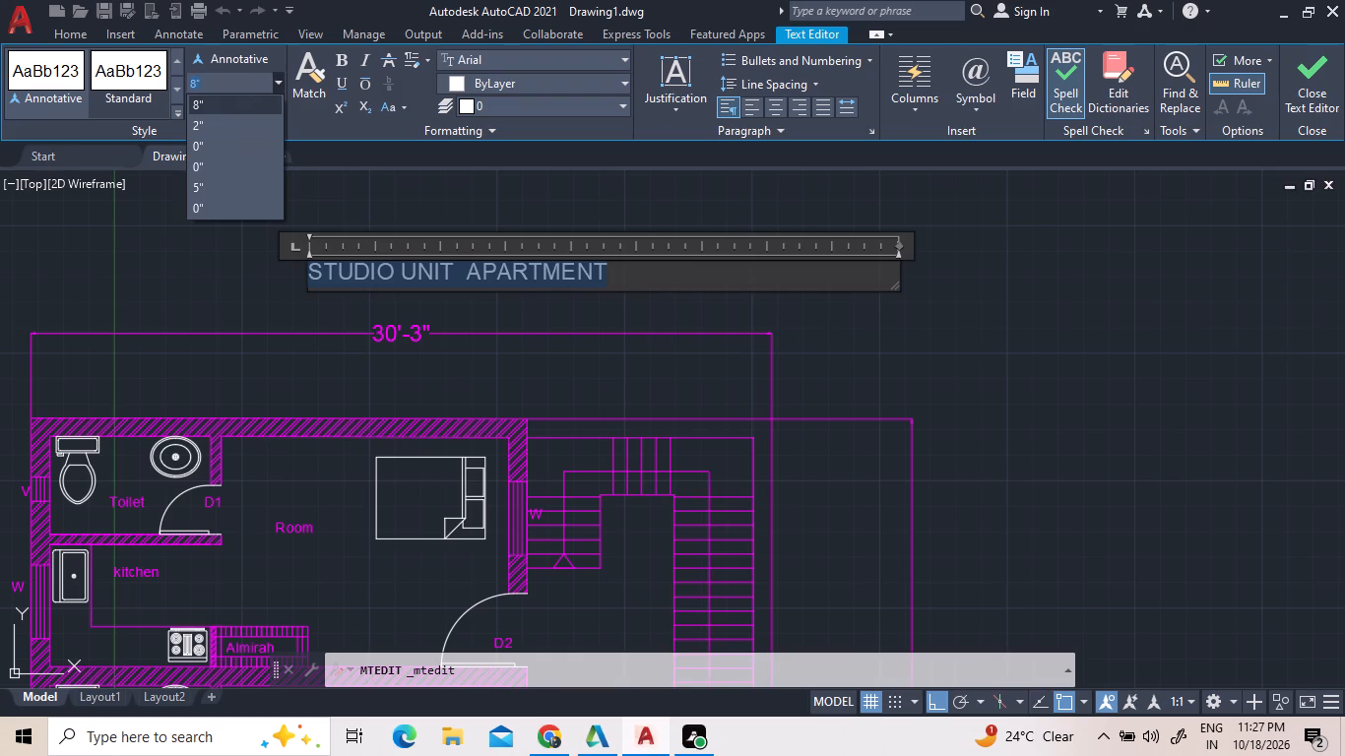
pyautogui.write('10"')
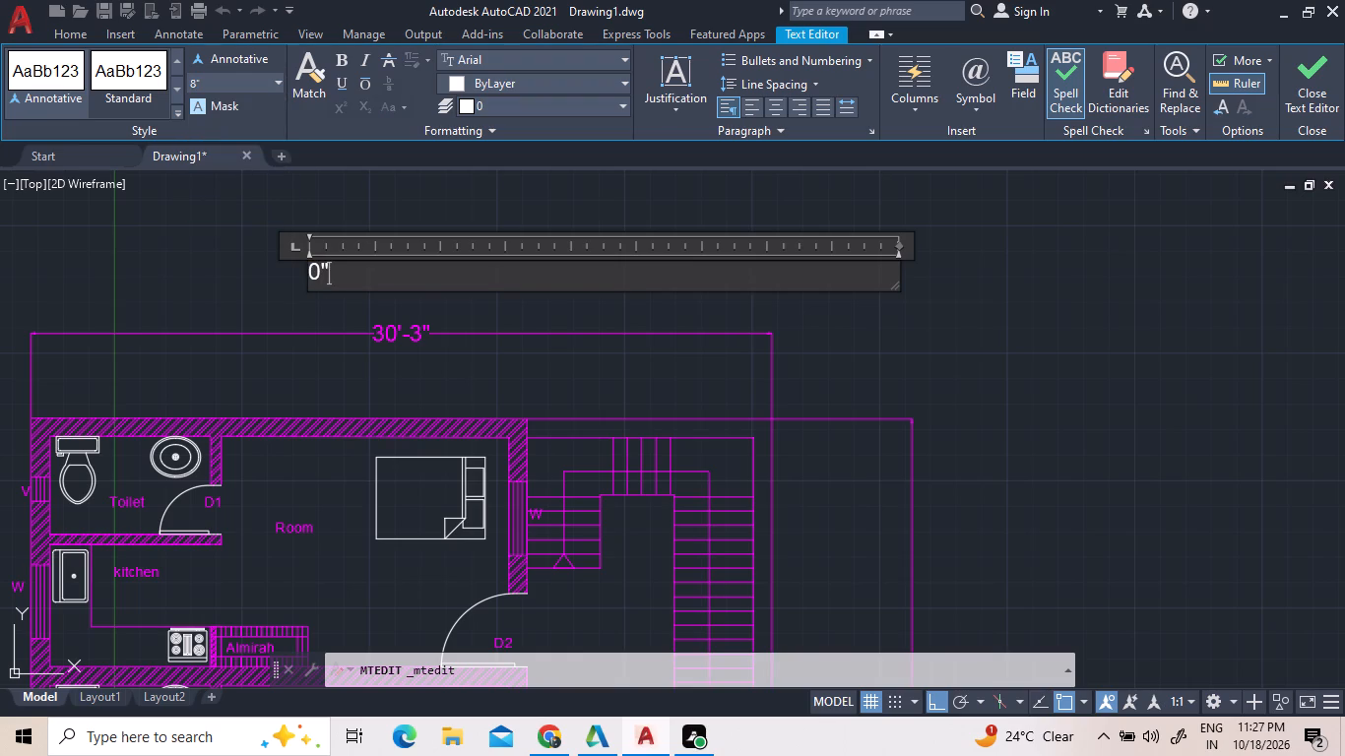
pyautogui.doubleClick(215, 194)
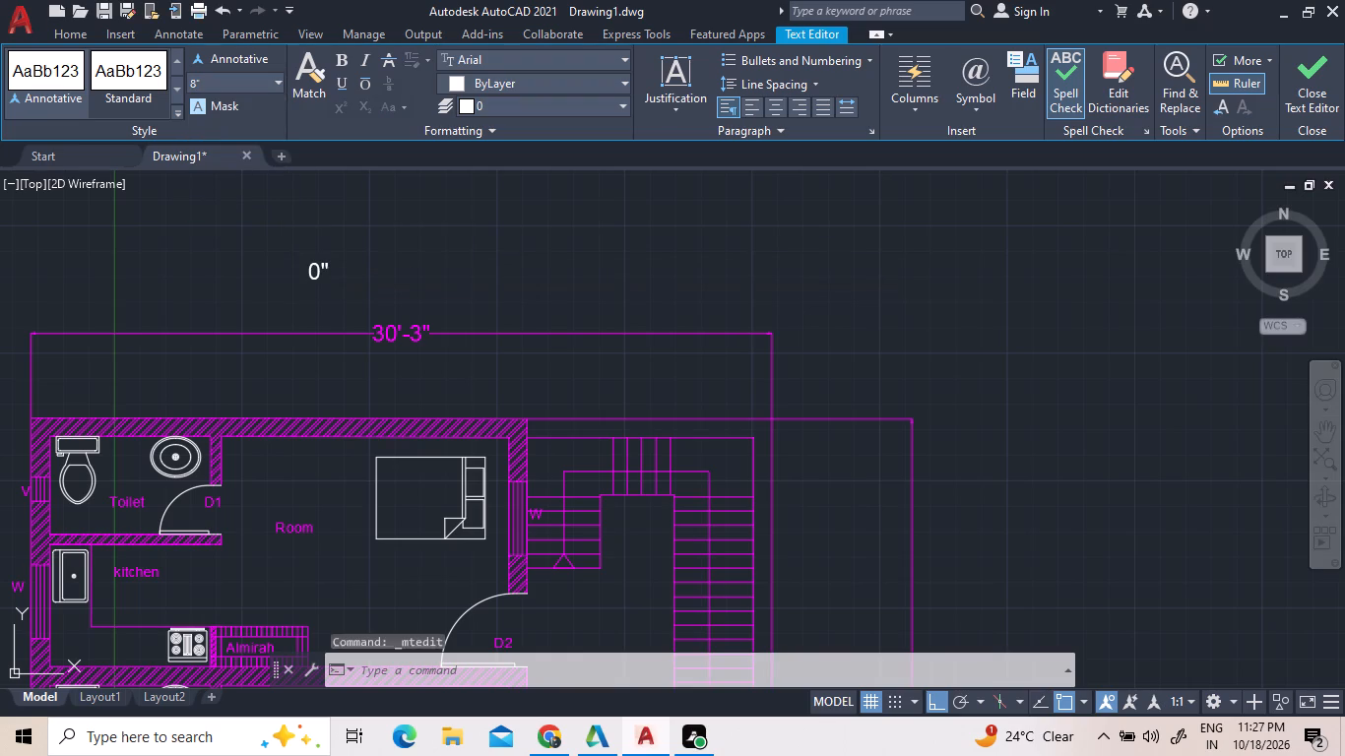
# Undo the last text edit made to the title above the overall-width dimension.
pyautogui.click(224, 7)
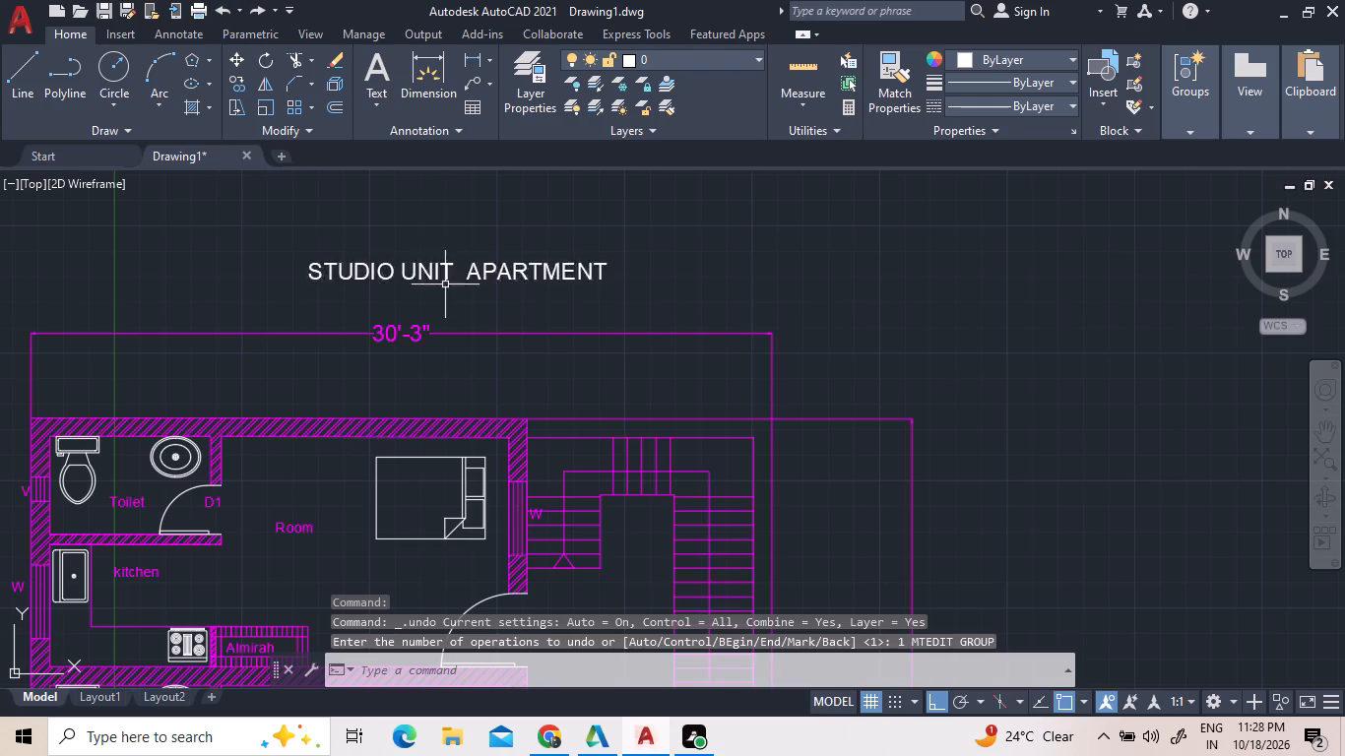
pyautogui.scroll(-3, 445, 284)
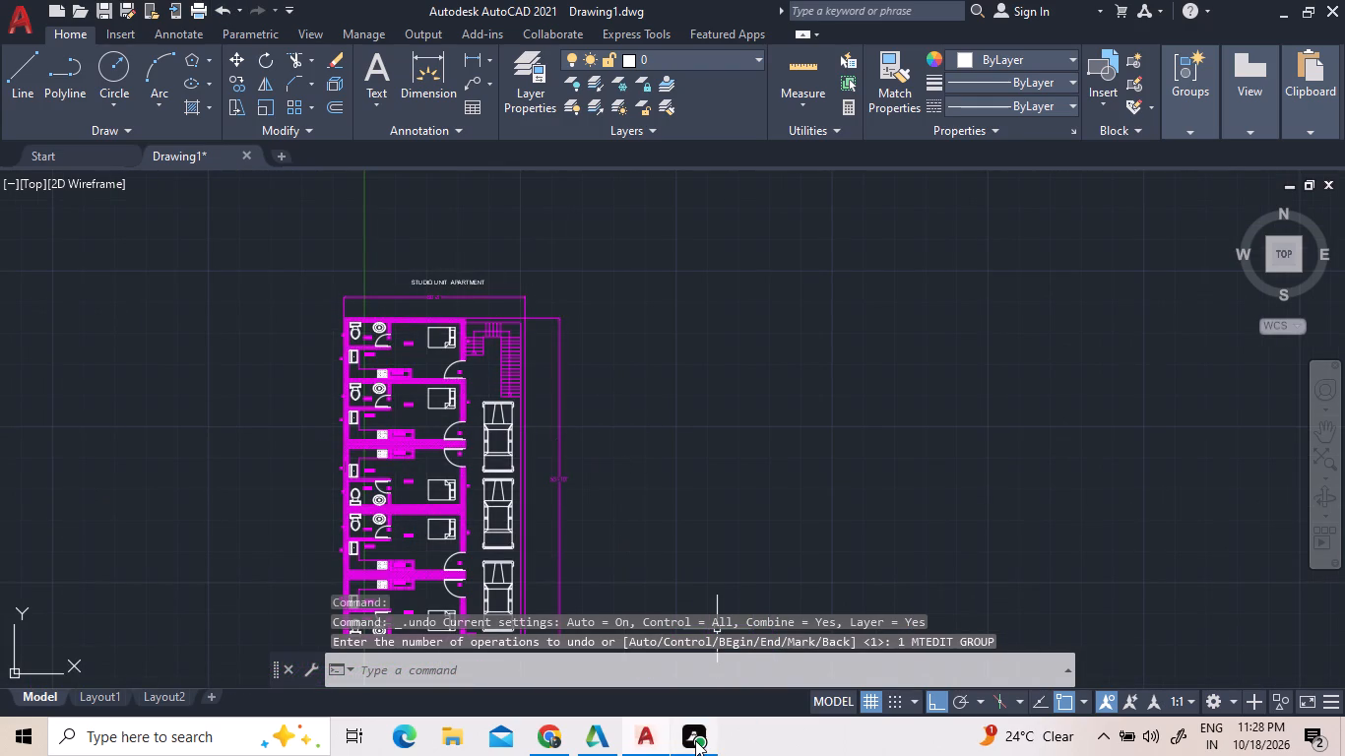
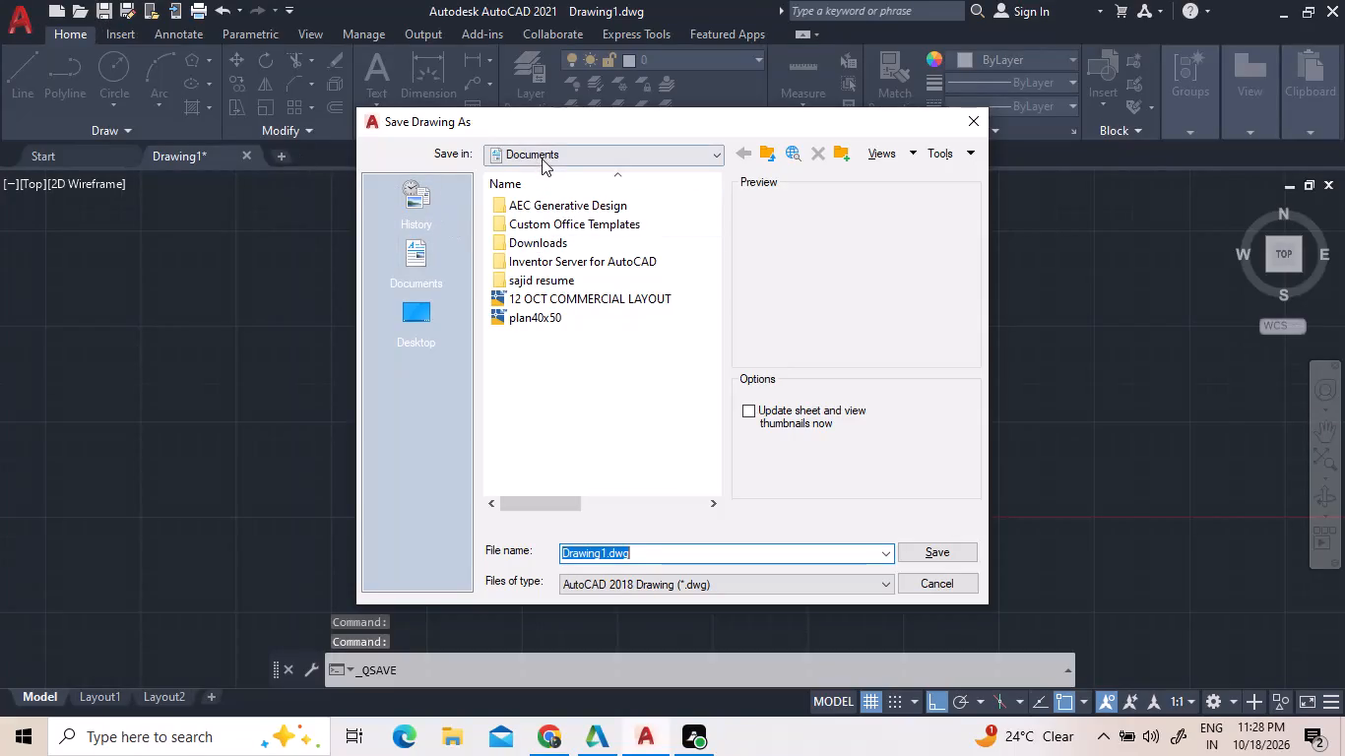
# Save the drawing as 18 OCT NIGHT in the AUTOCAD folder on New Volume (H:).
pyautogui.click(542, 158)
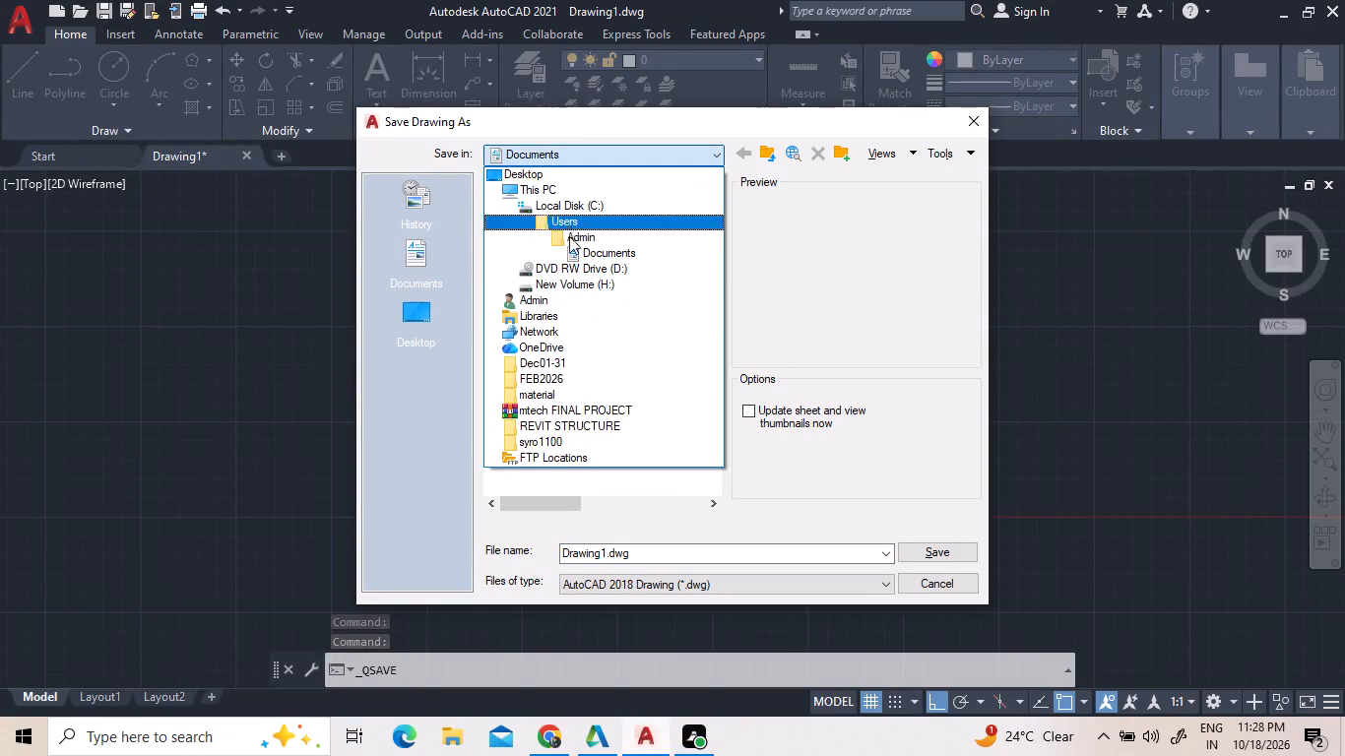
pyautogui.click(579, 281)
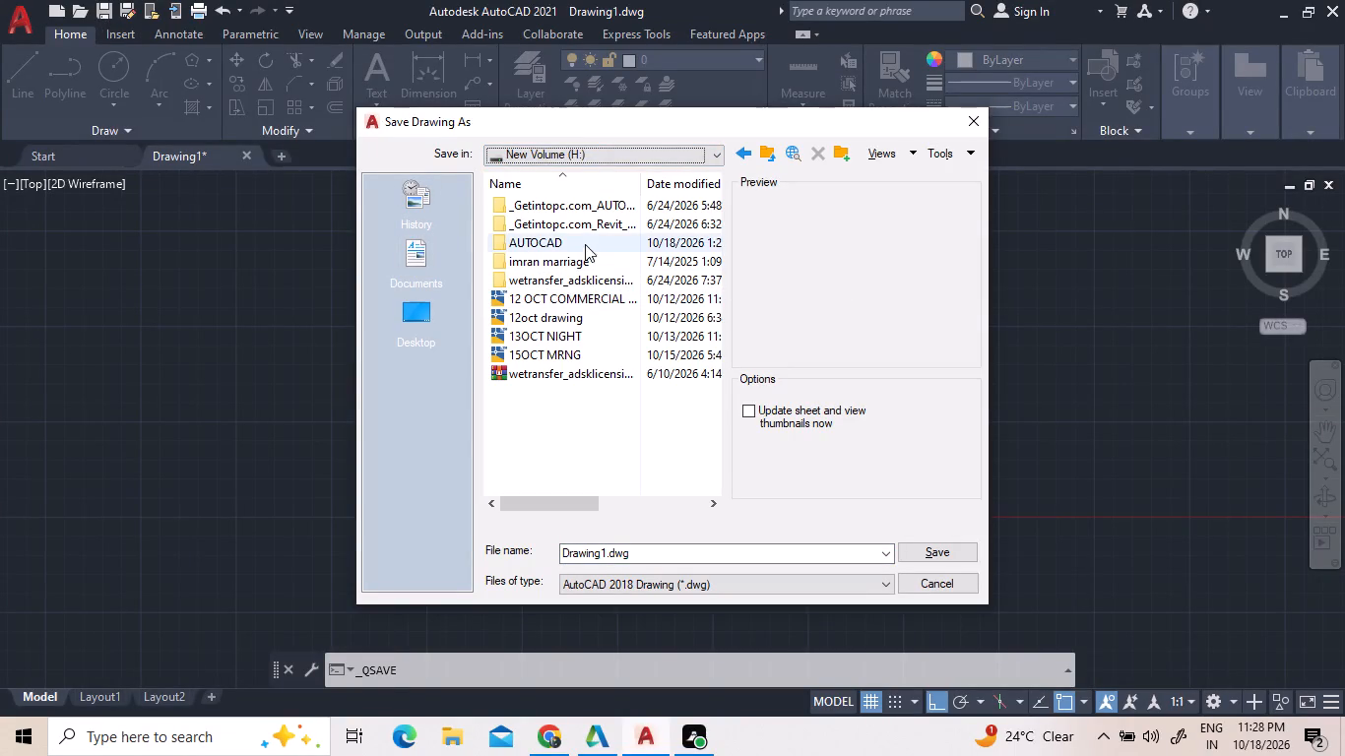
pyautogui.click(586, 236)
pyautogui.click(588, 236)
pyautogui.click(588, 236)
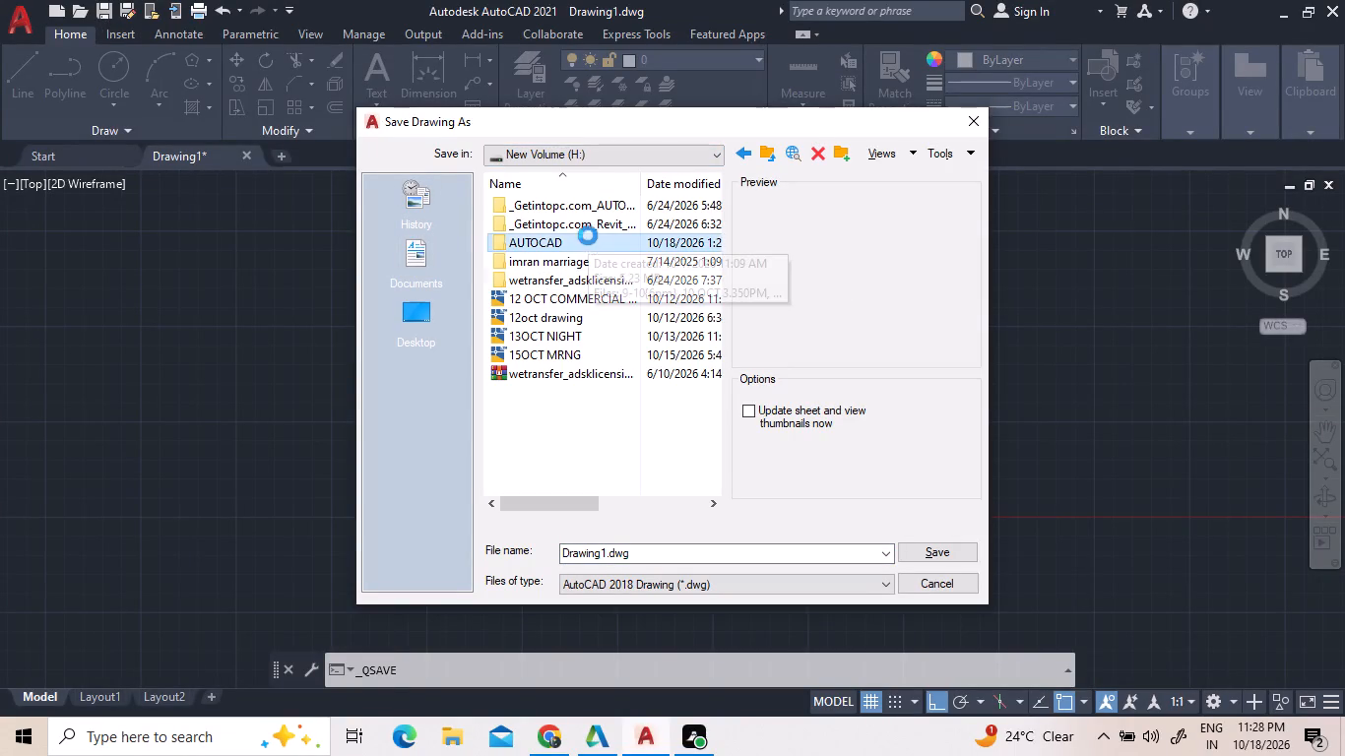
pyautogui.click(651, 546)
pyautogui.write('18')
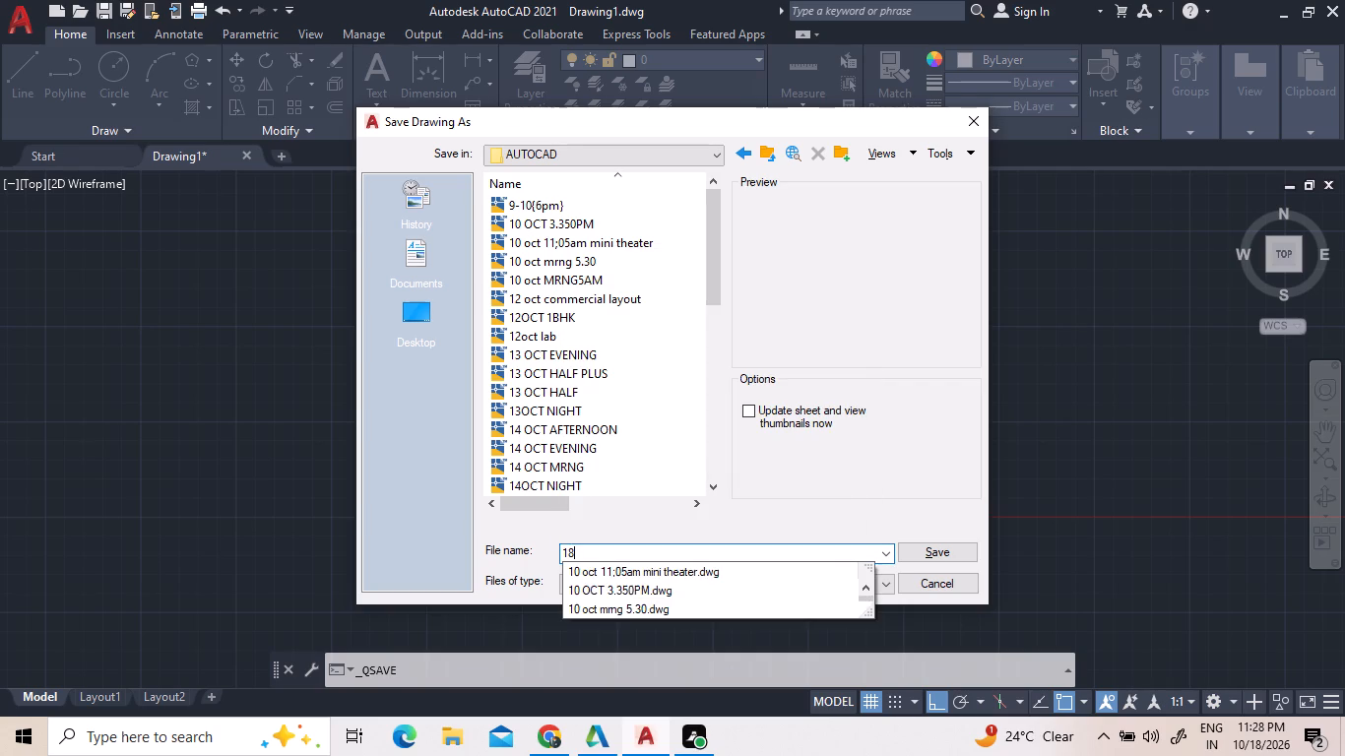
pyautogui.press('space')
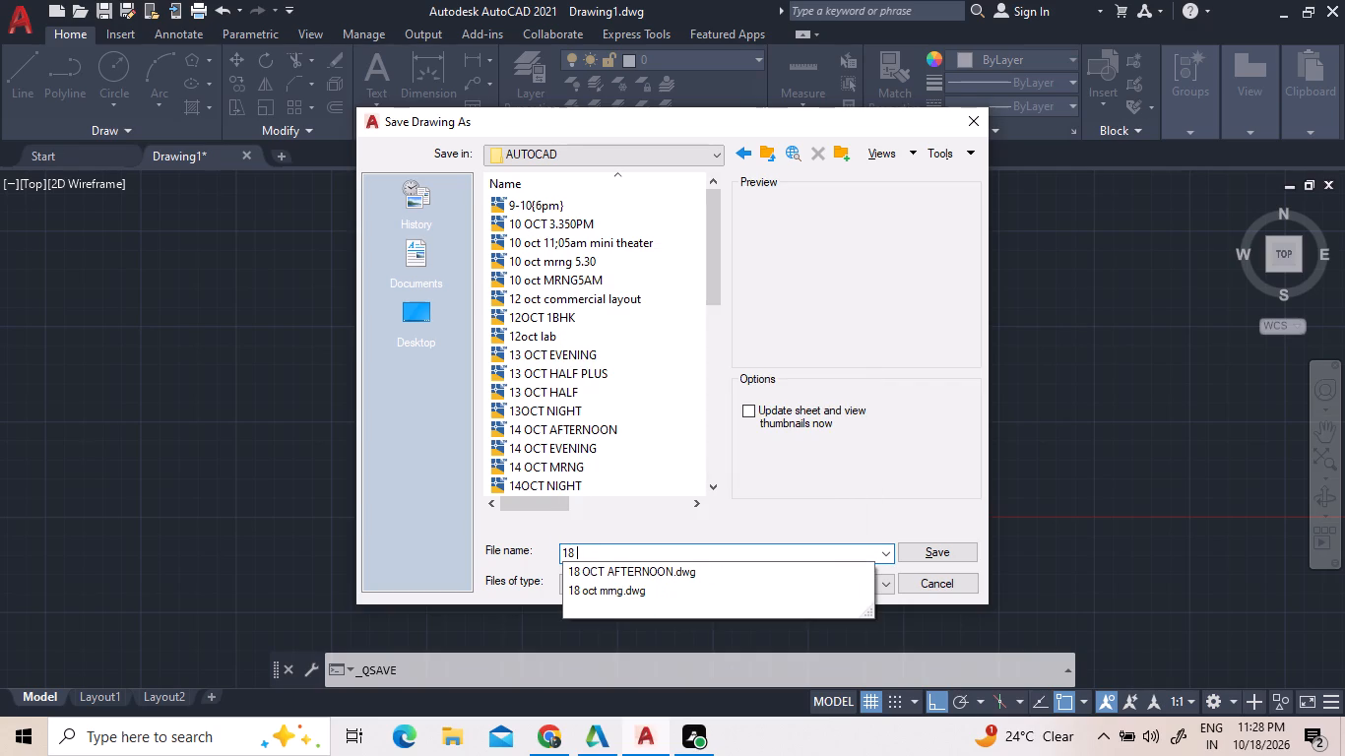
pyautogui.write('OCT')
pyautogui.press('space')
pyautogui.write('NIGHT')
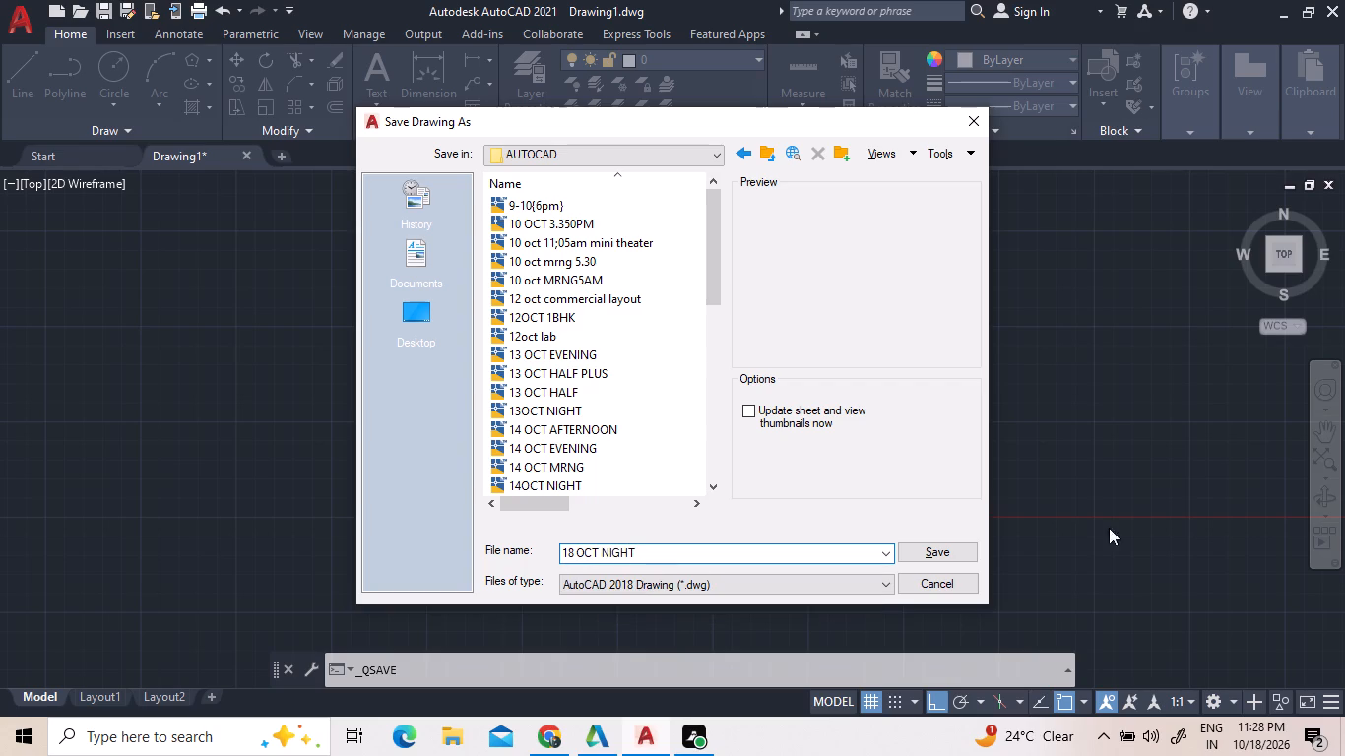
pyautogui.click(963, 555)
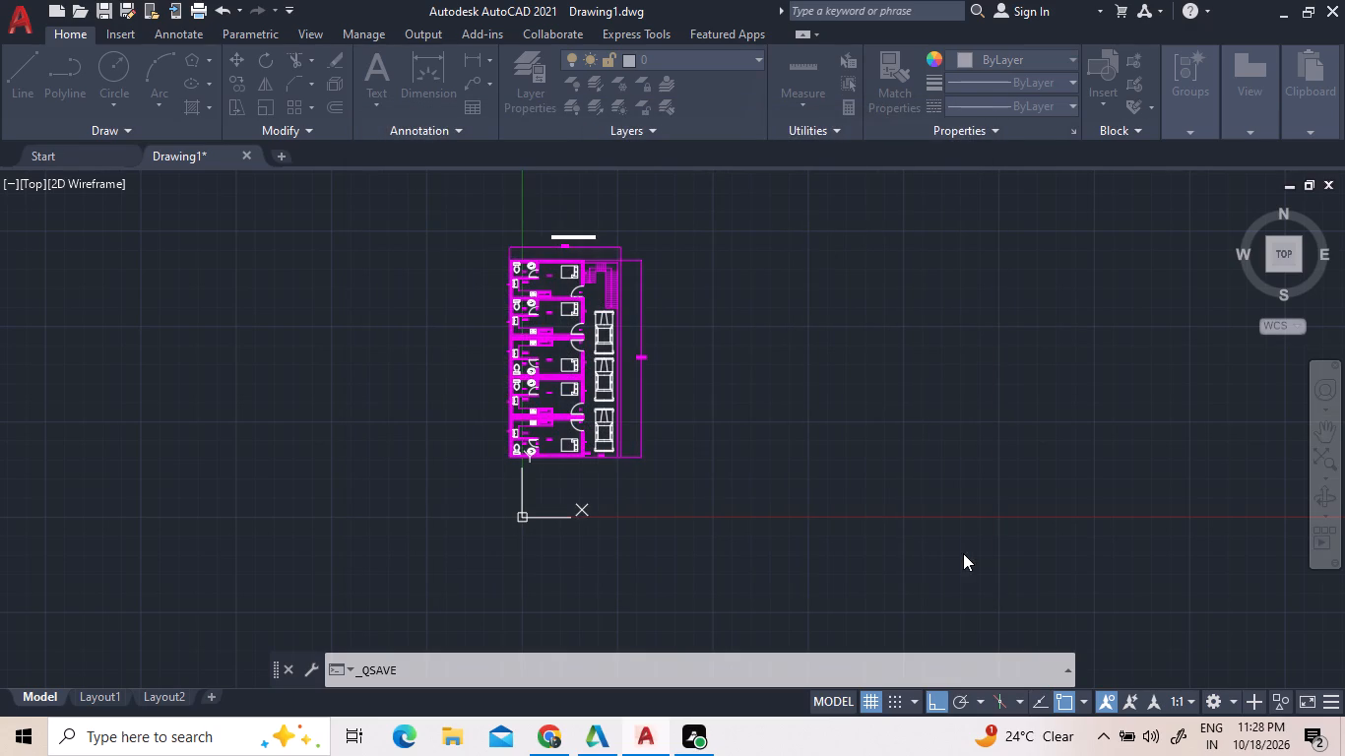